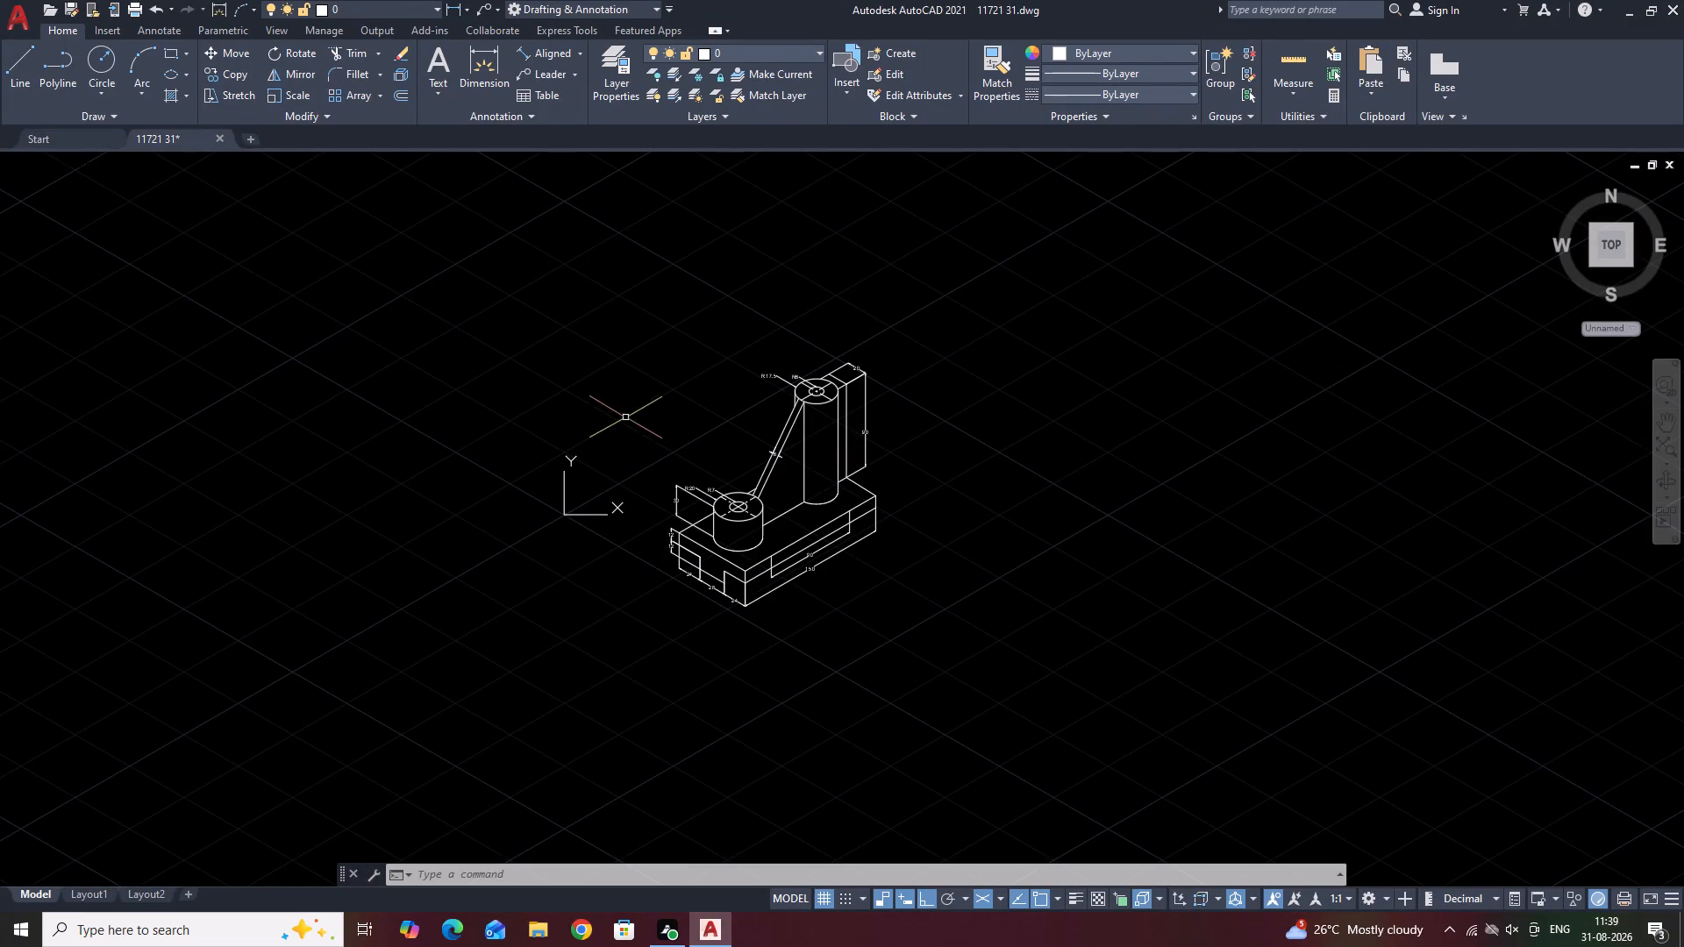
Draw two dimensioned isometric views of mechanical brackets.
Close the 11721 31 drawing and start a new blank drawing.
middle_drag(670, 364, 553, 499)
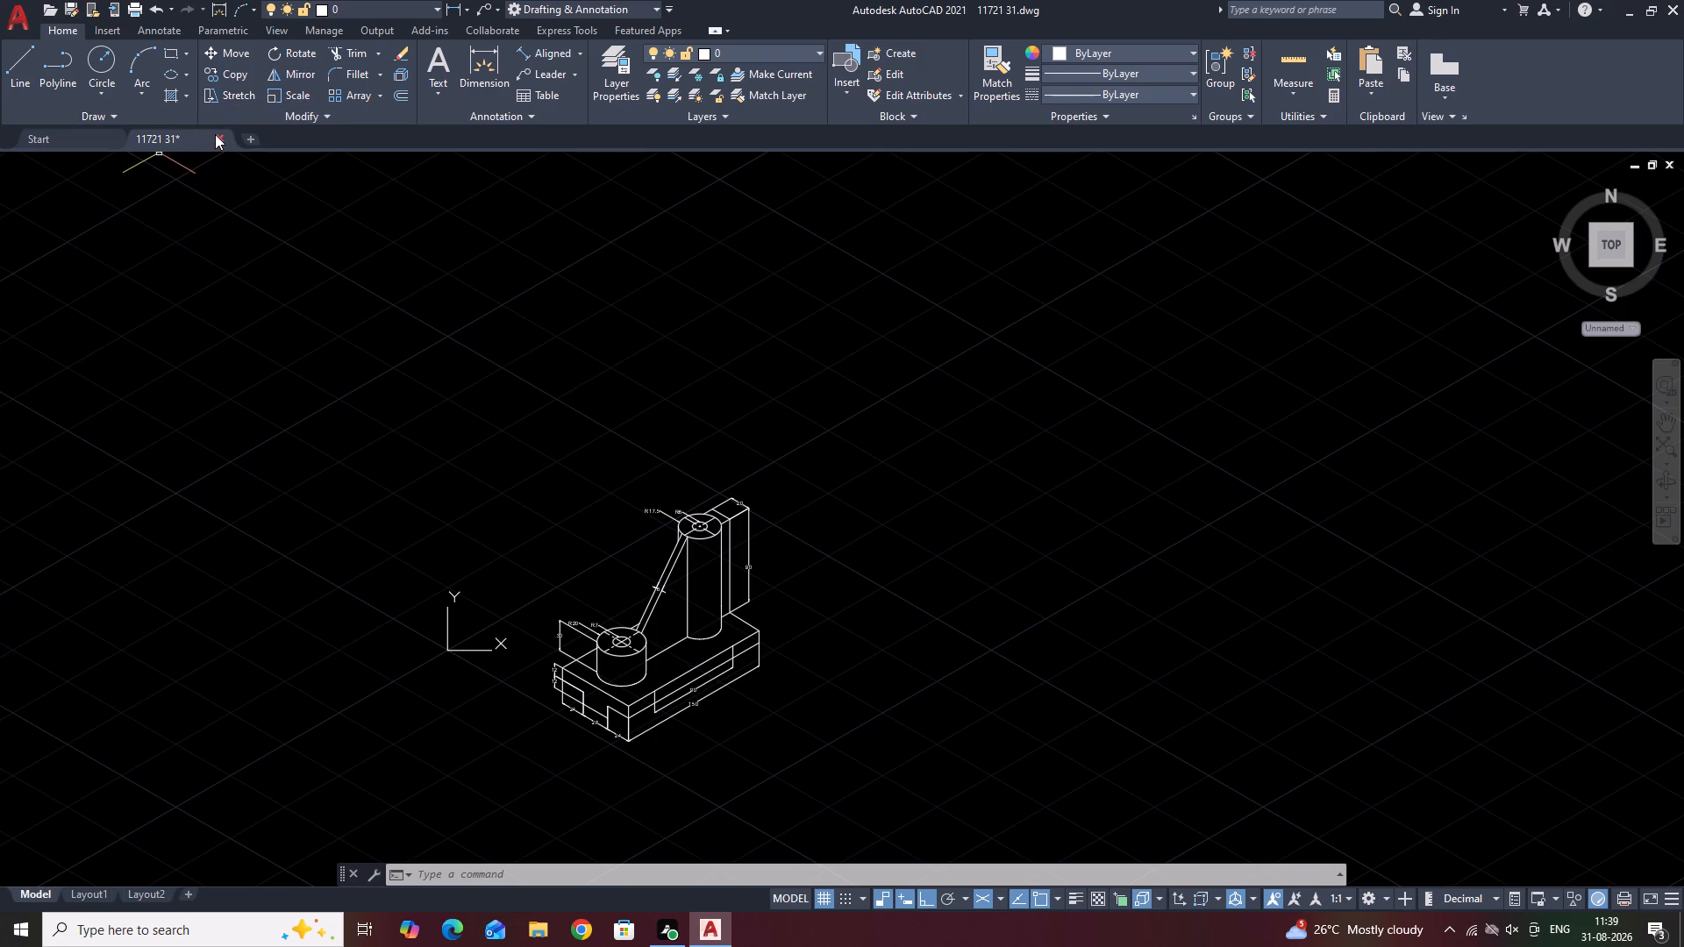
click(215, 134)
click(821, 504)
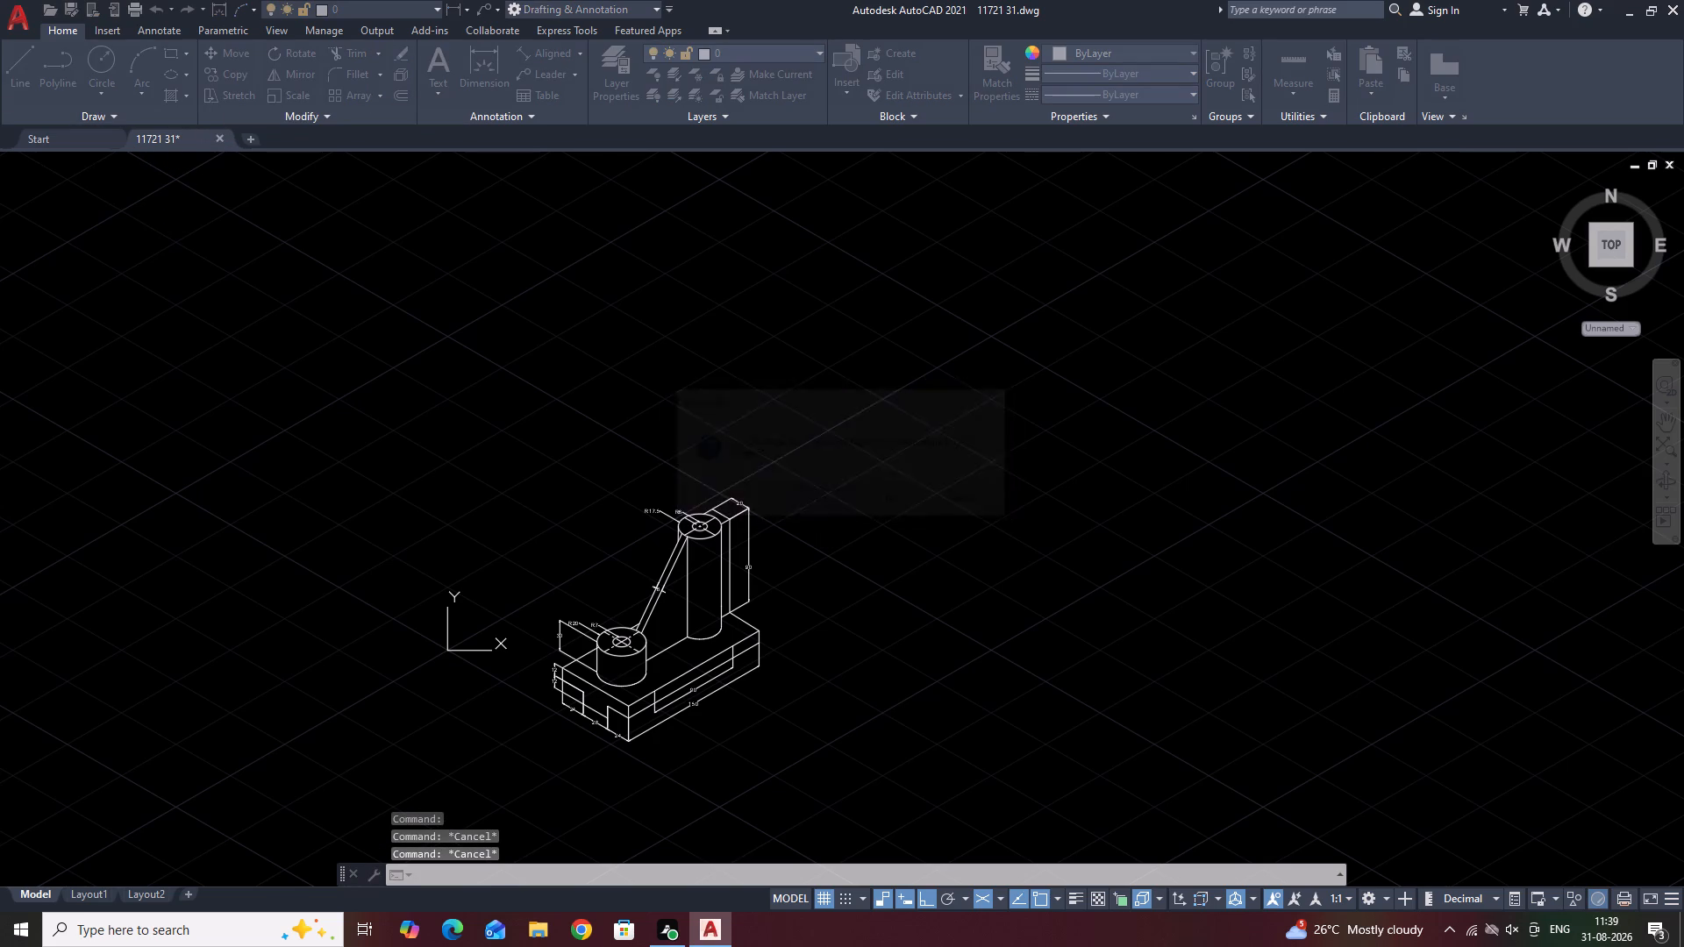
click(465, 357)
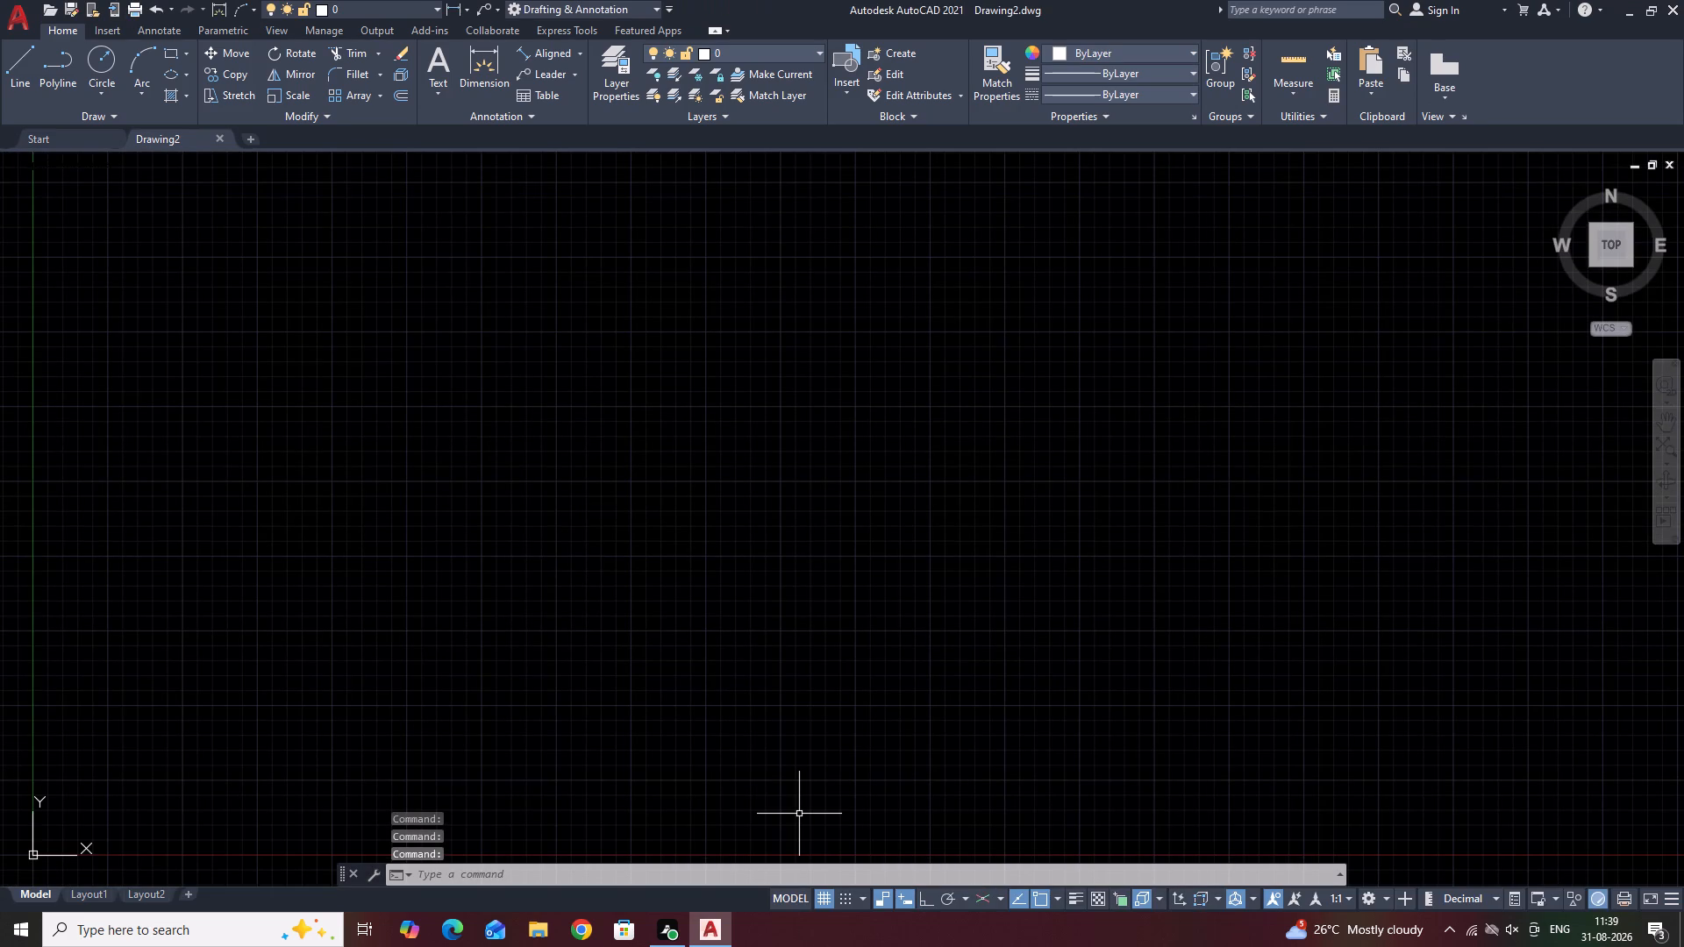
Configure the drawing units with a length precision of 0 and an insertion scale in millimeters.
text(UN)
key(Return)
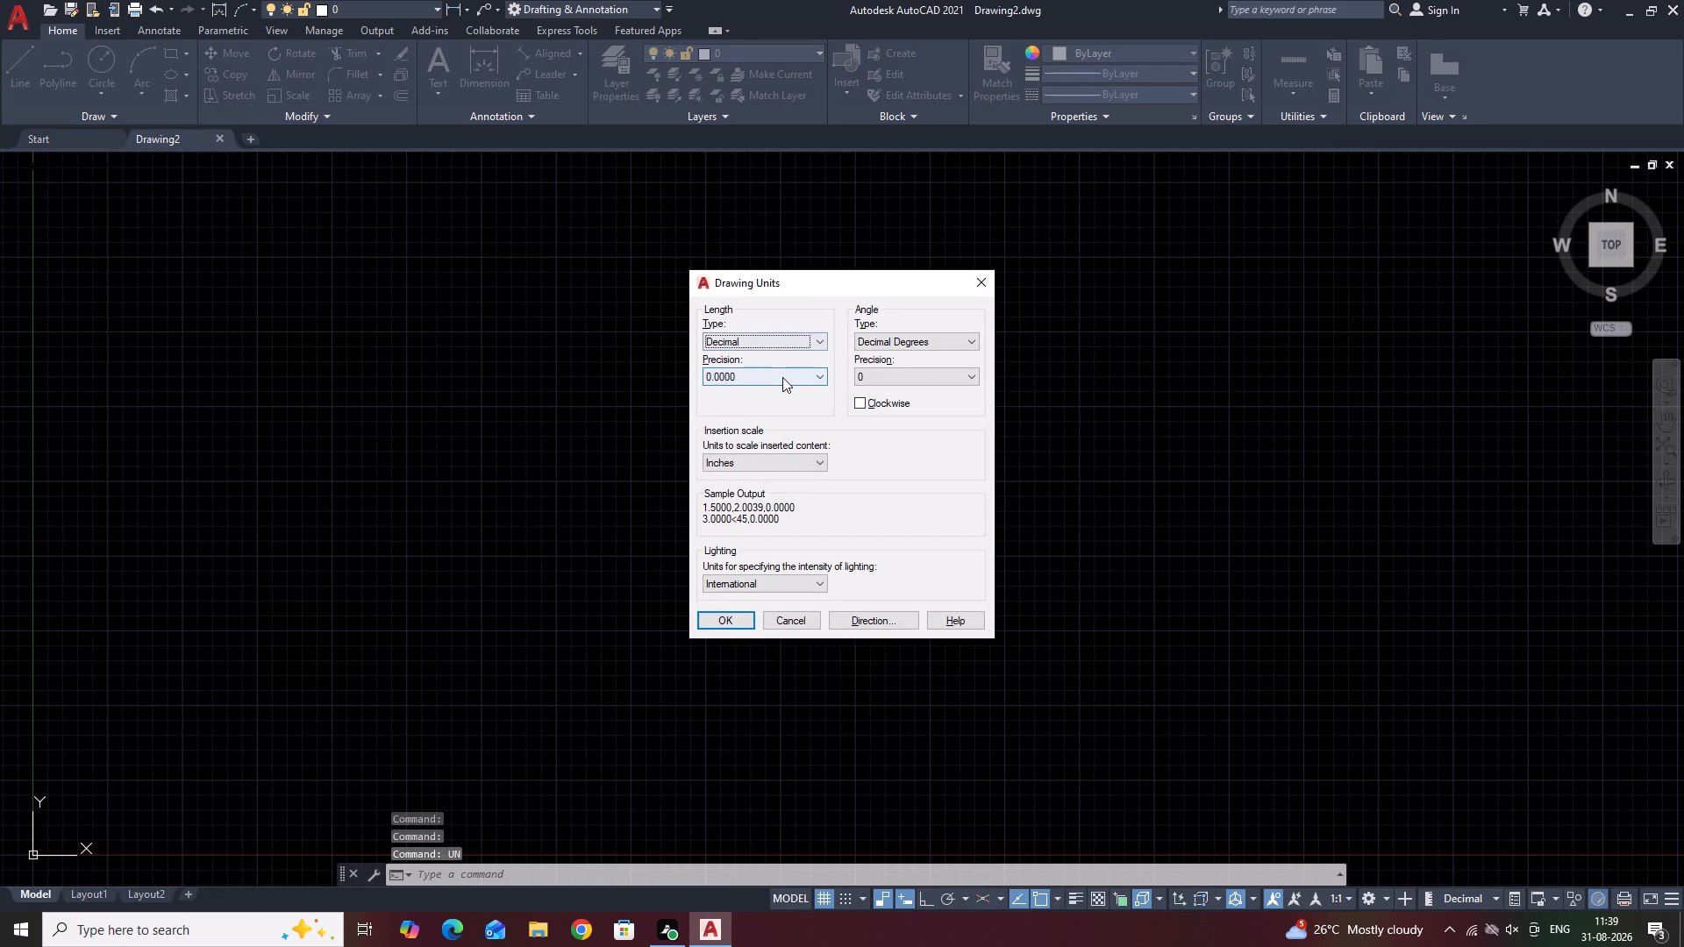
click(782, 377)
click(777, 393)
click(766, 452)
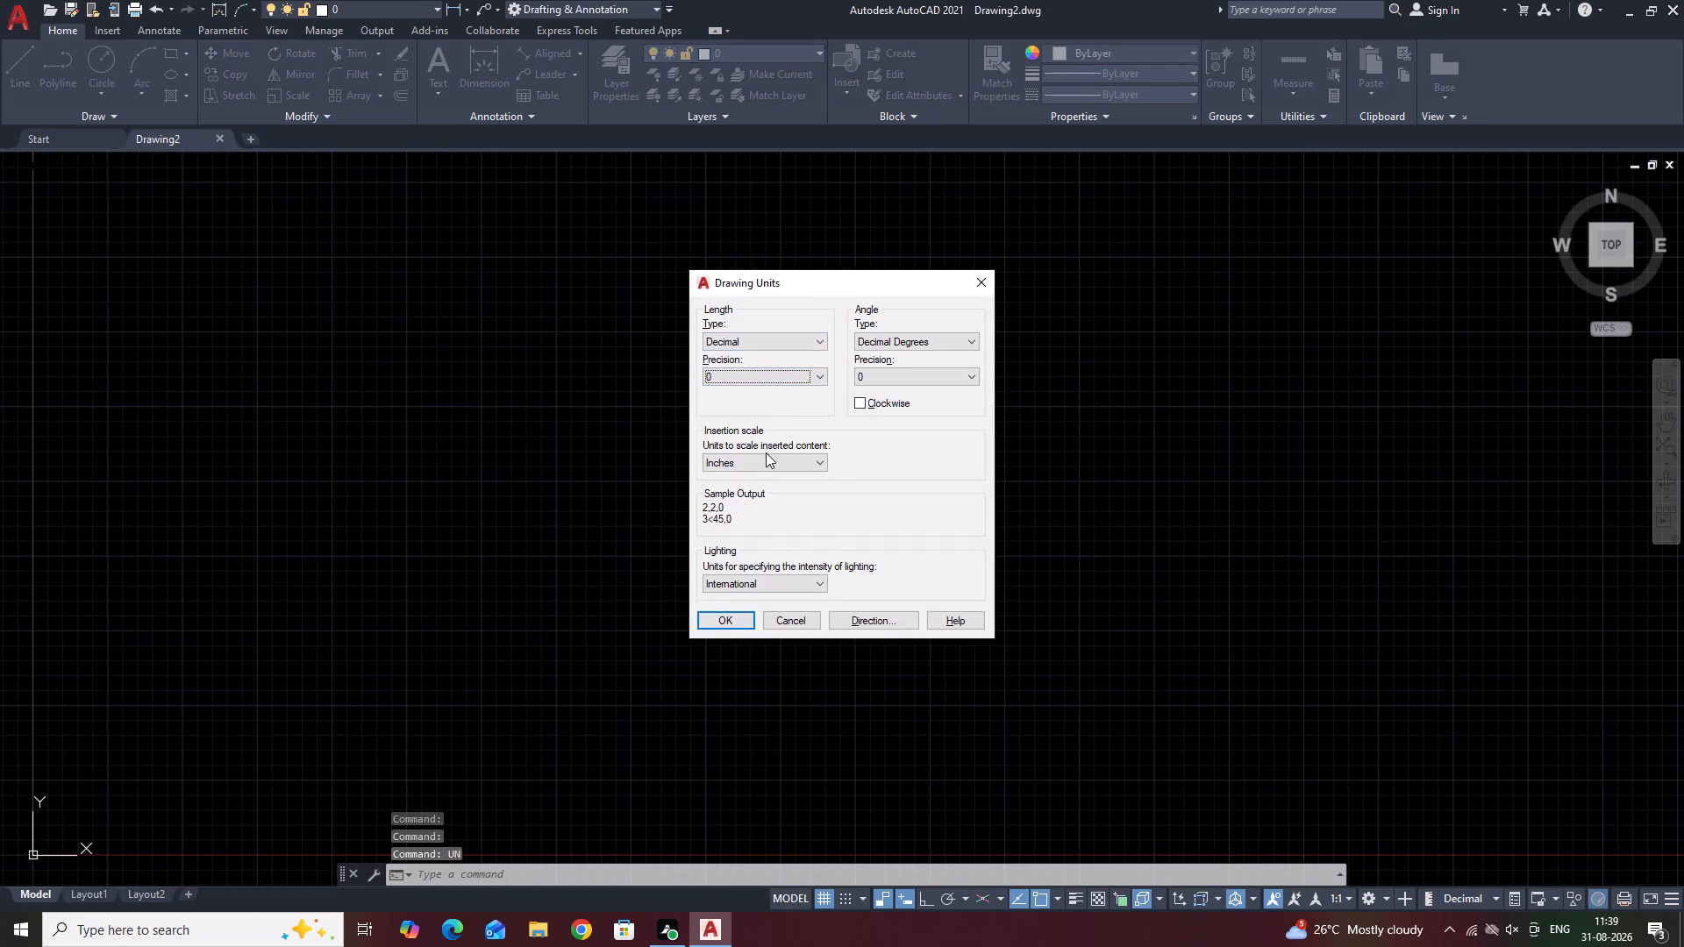
click(765, 457)
click(746, 538)
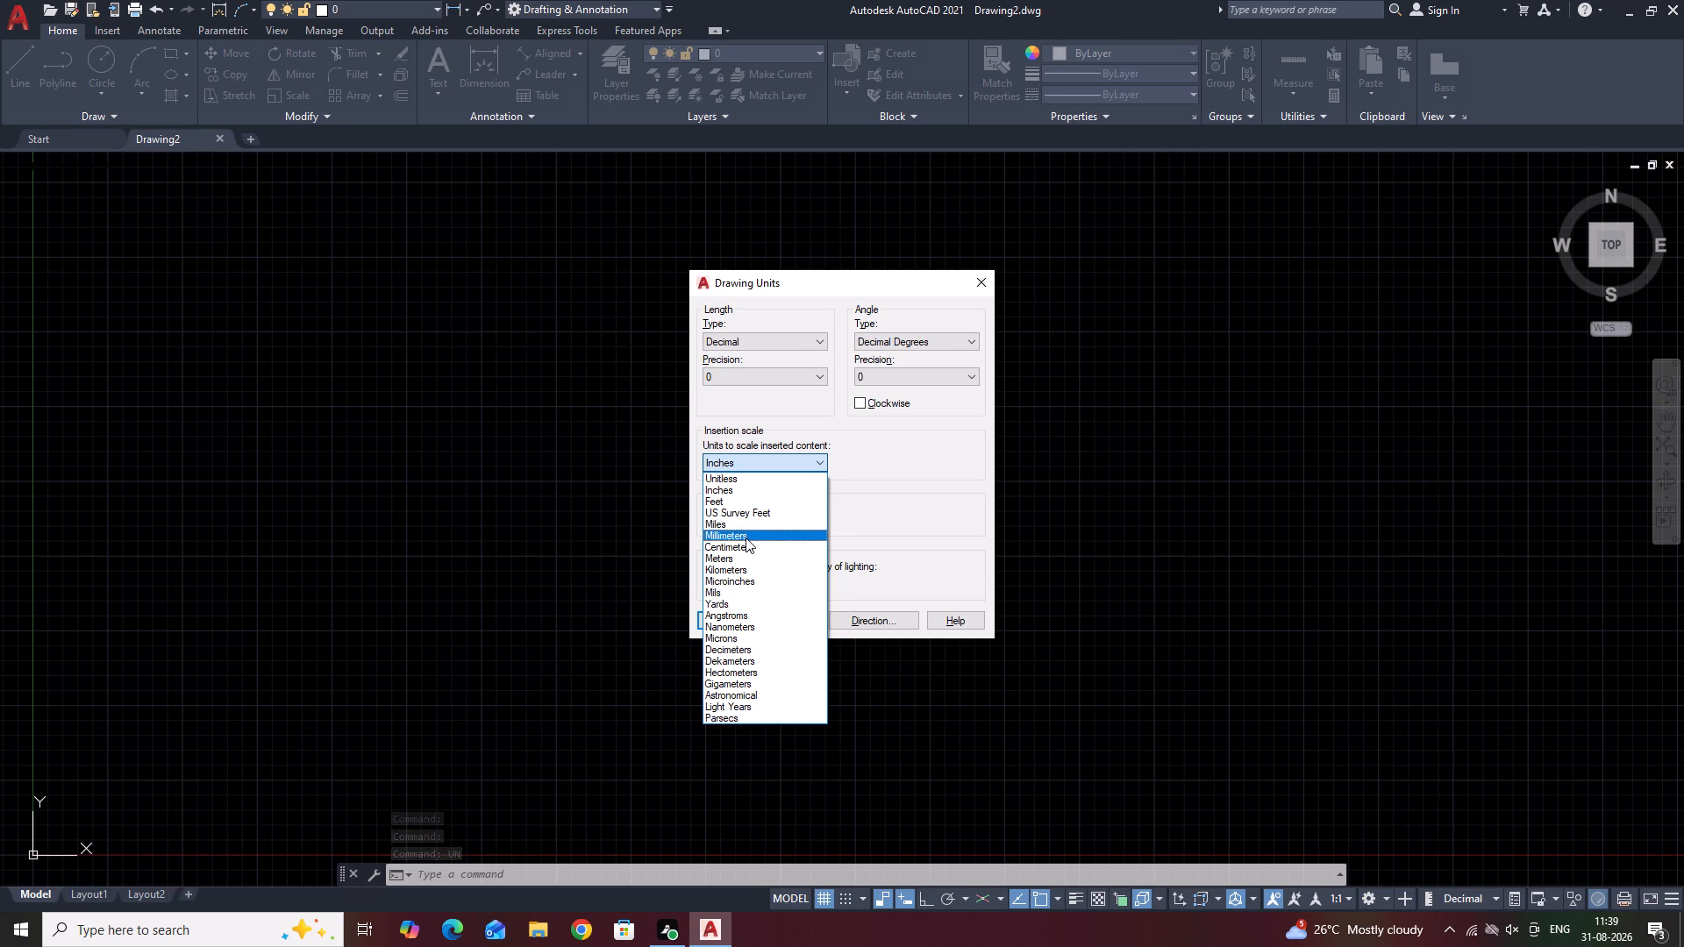
click(725, 619)
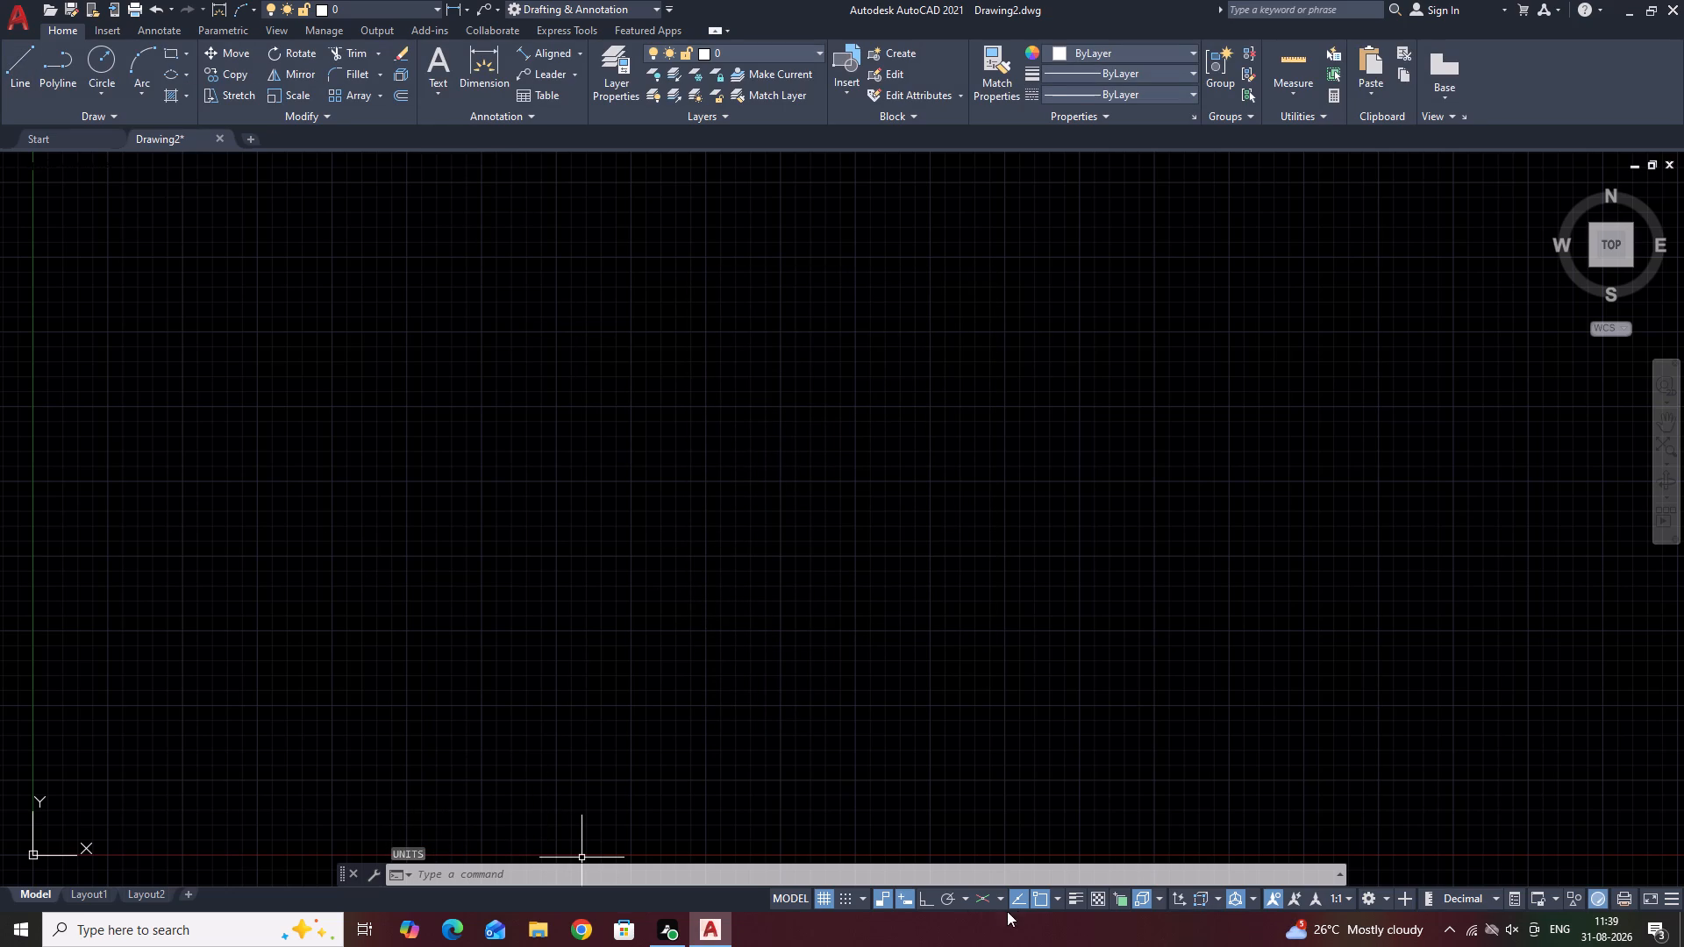
Turn on ortho mode and isometric drafting.
click(920, 899)
click(977, 894)
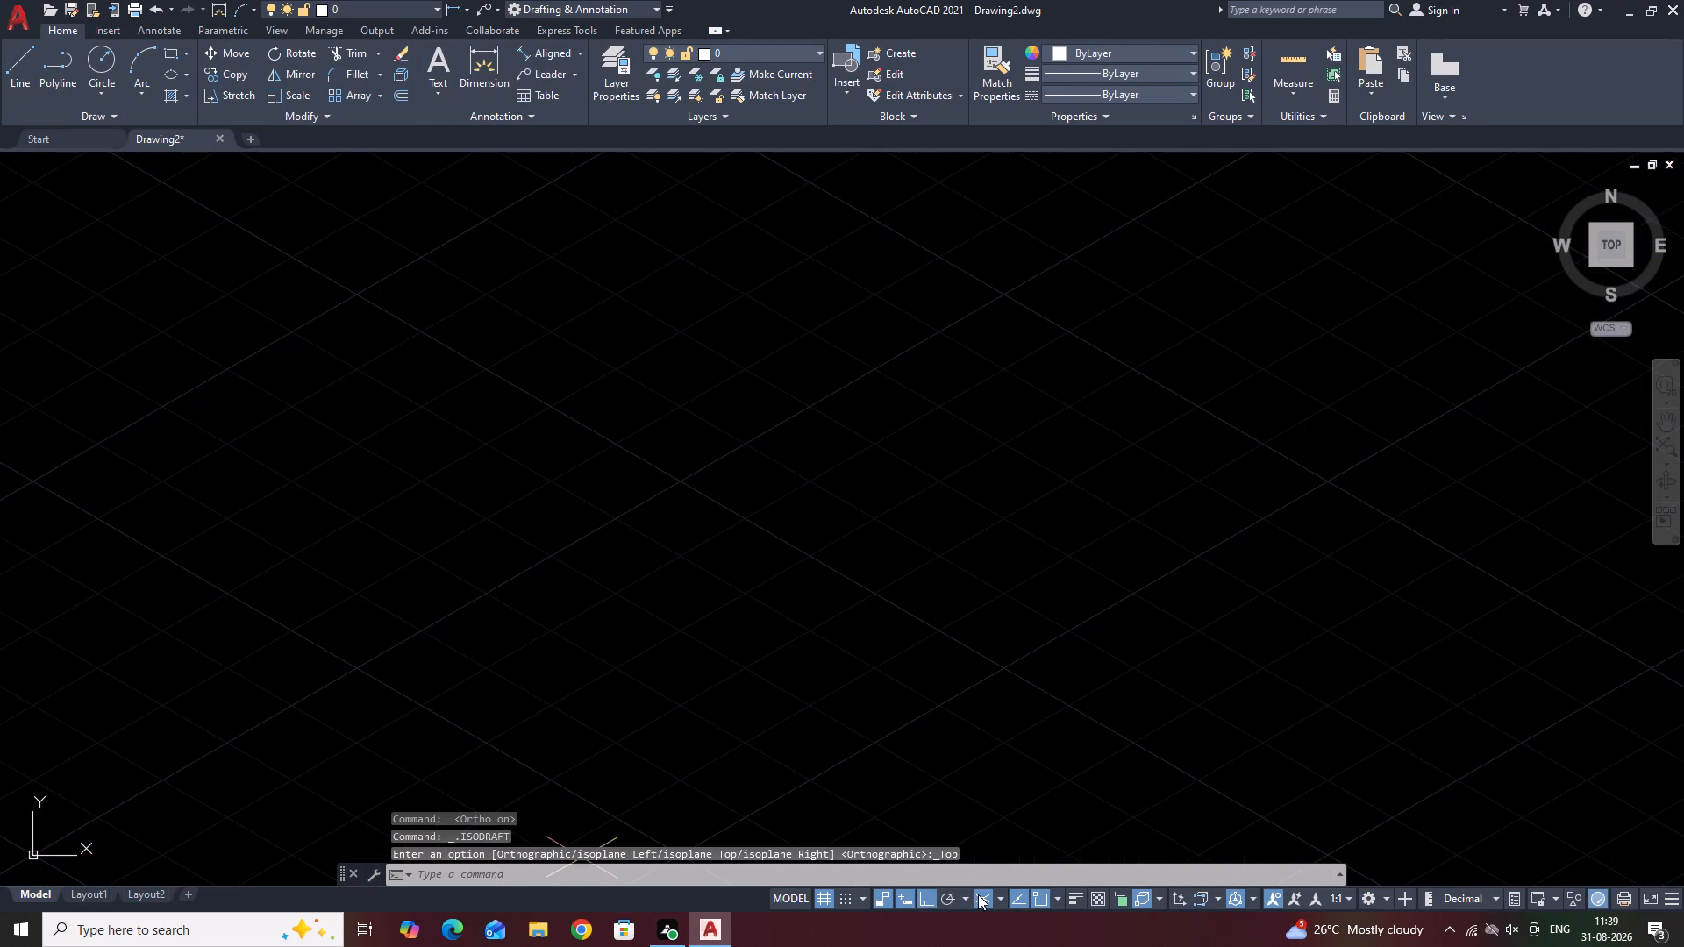
Draw a 25 mm vertical line upward, continued by a 225 mm line receding up and to the left along the left isoplane.
click(25, 57)
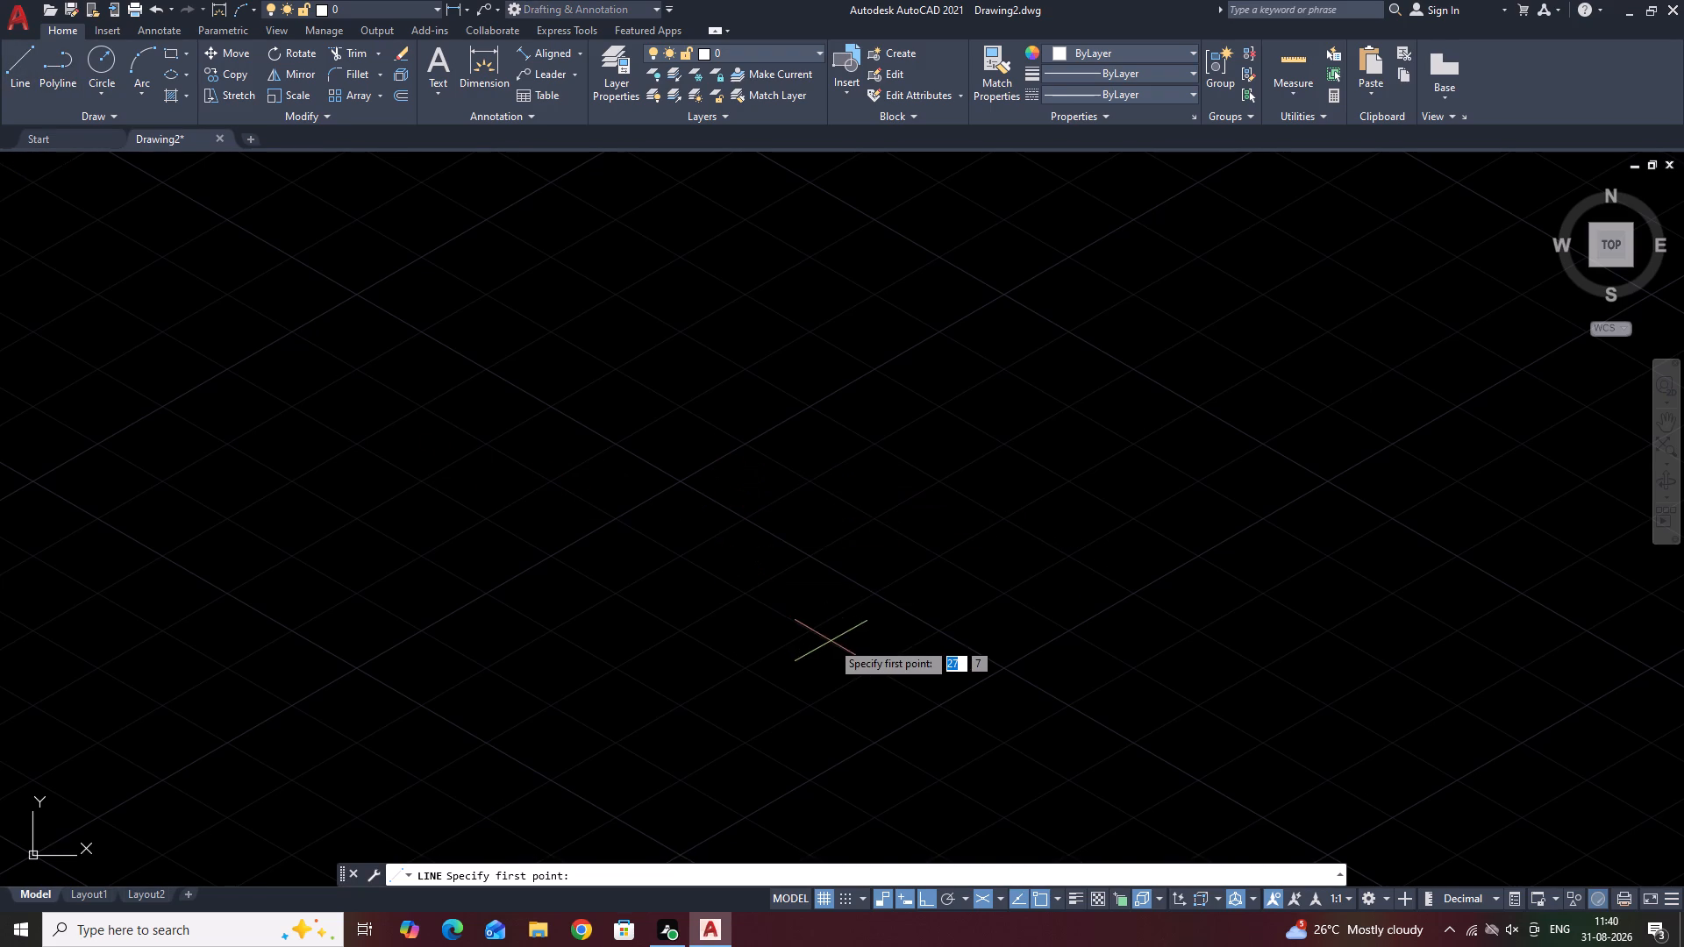
scroll(831, 641, down, 1)
key(F5)
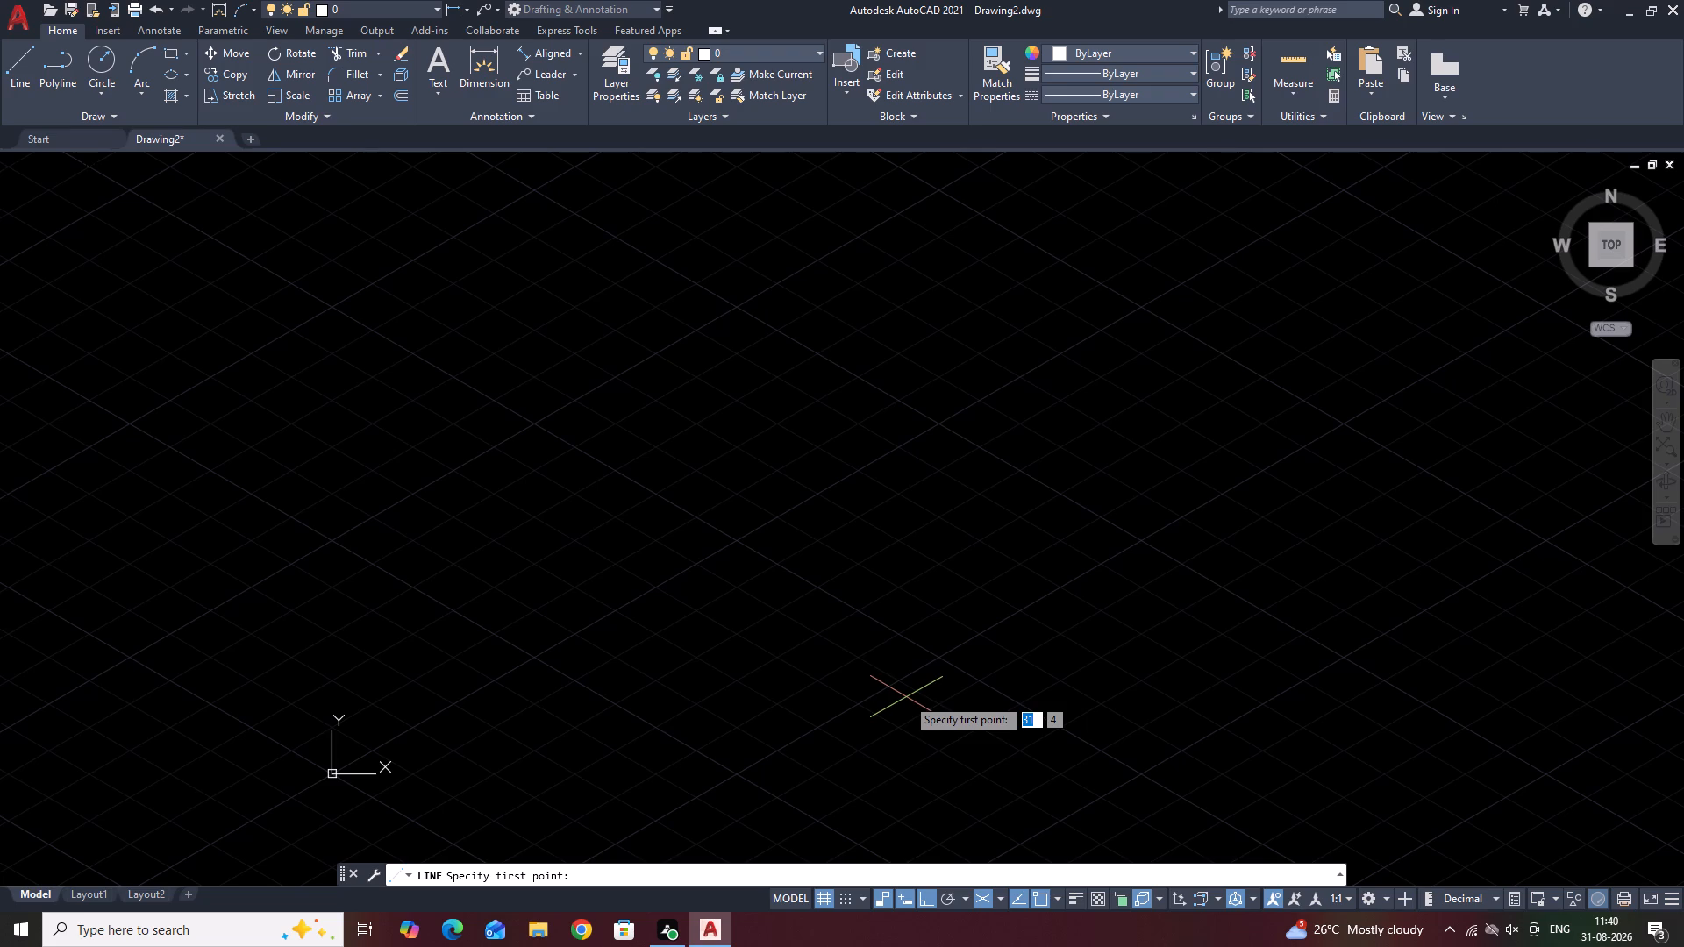
click(906, 697)
click(910, 671)
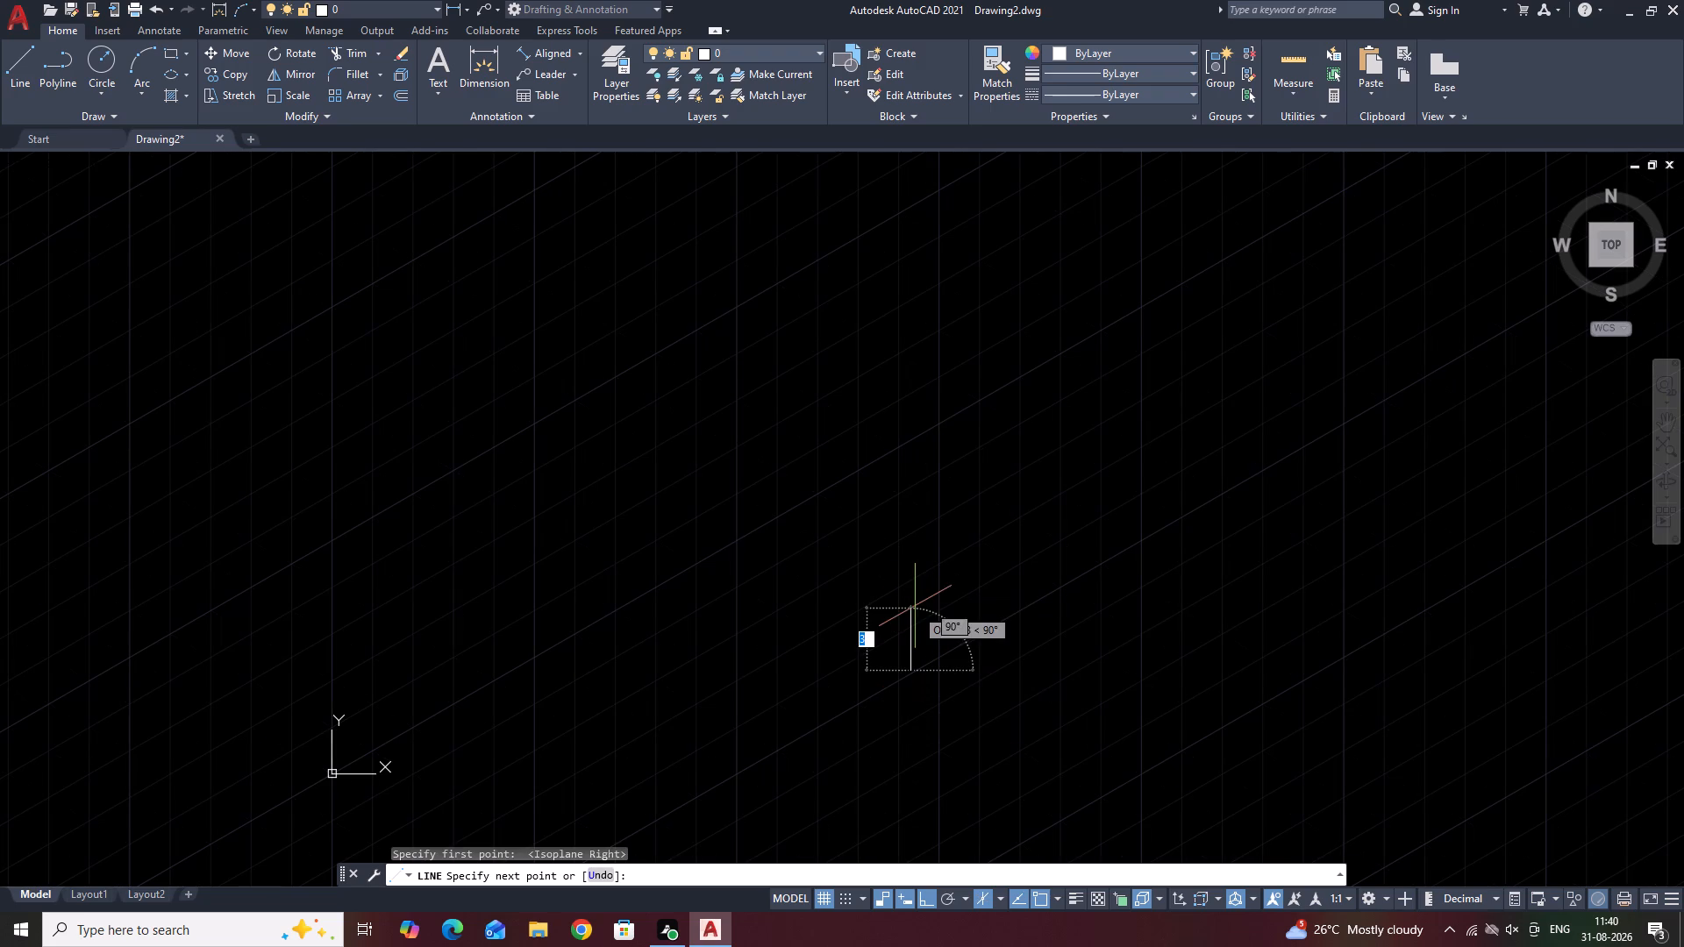
text(25)
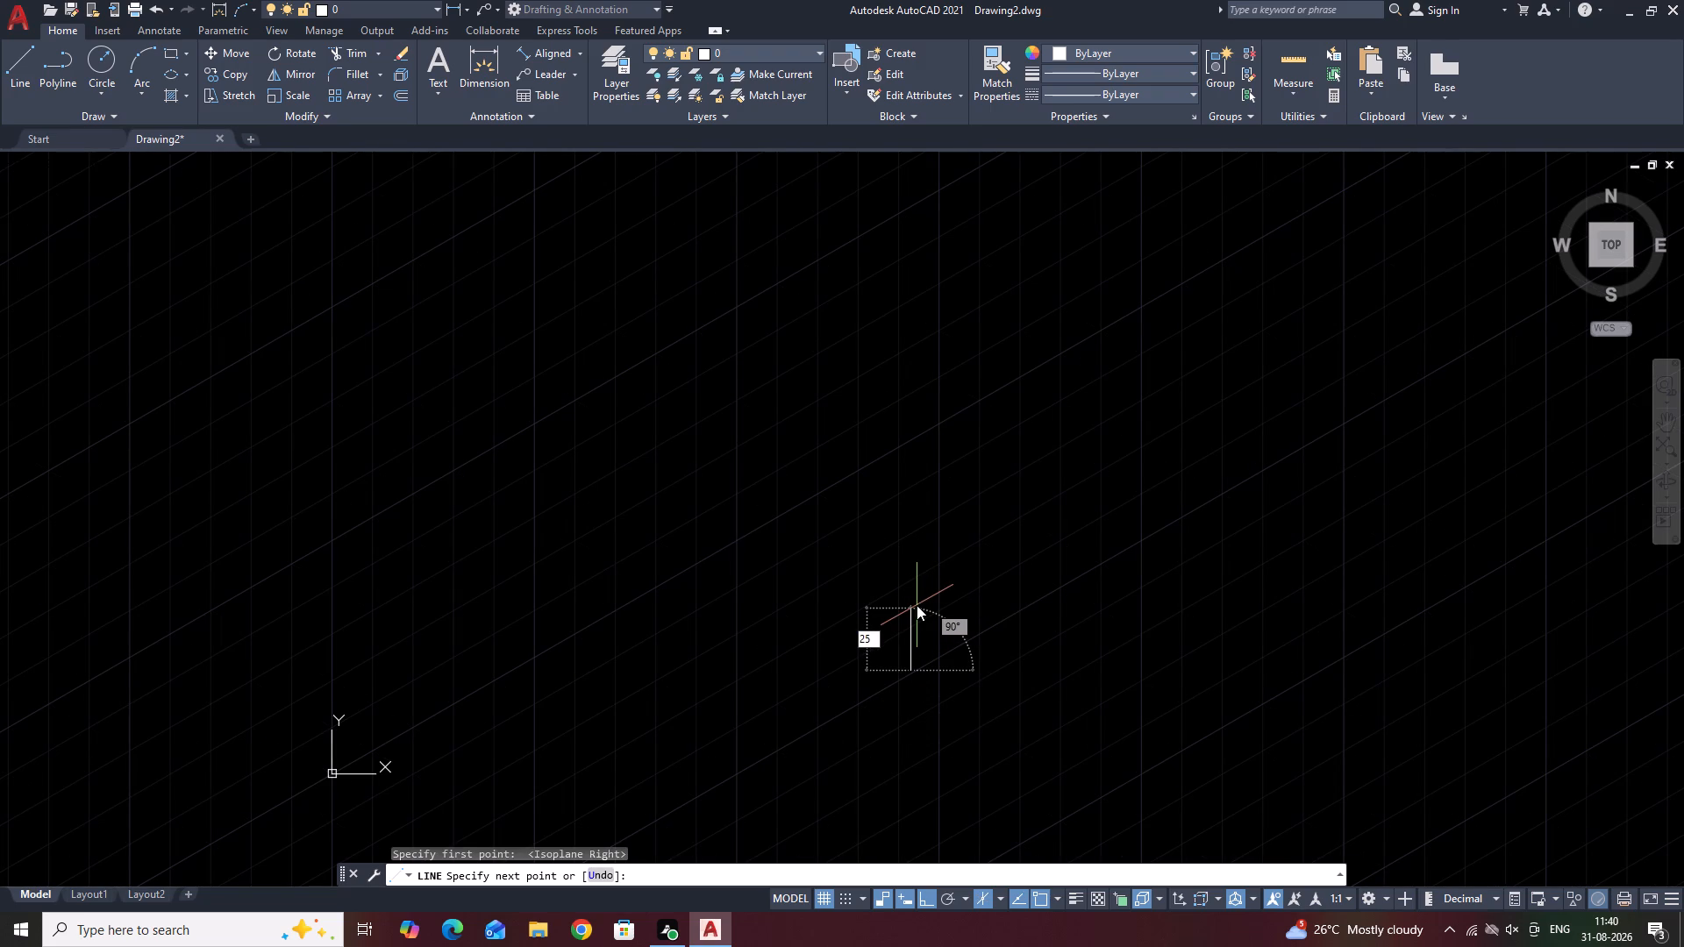
key(Return)
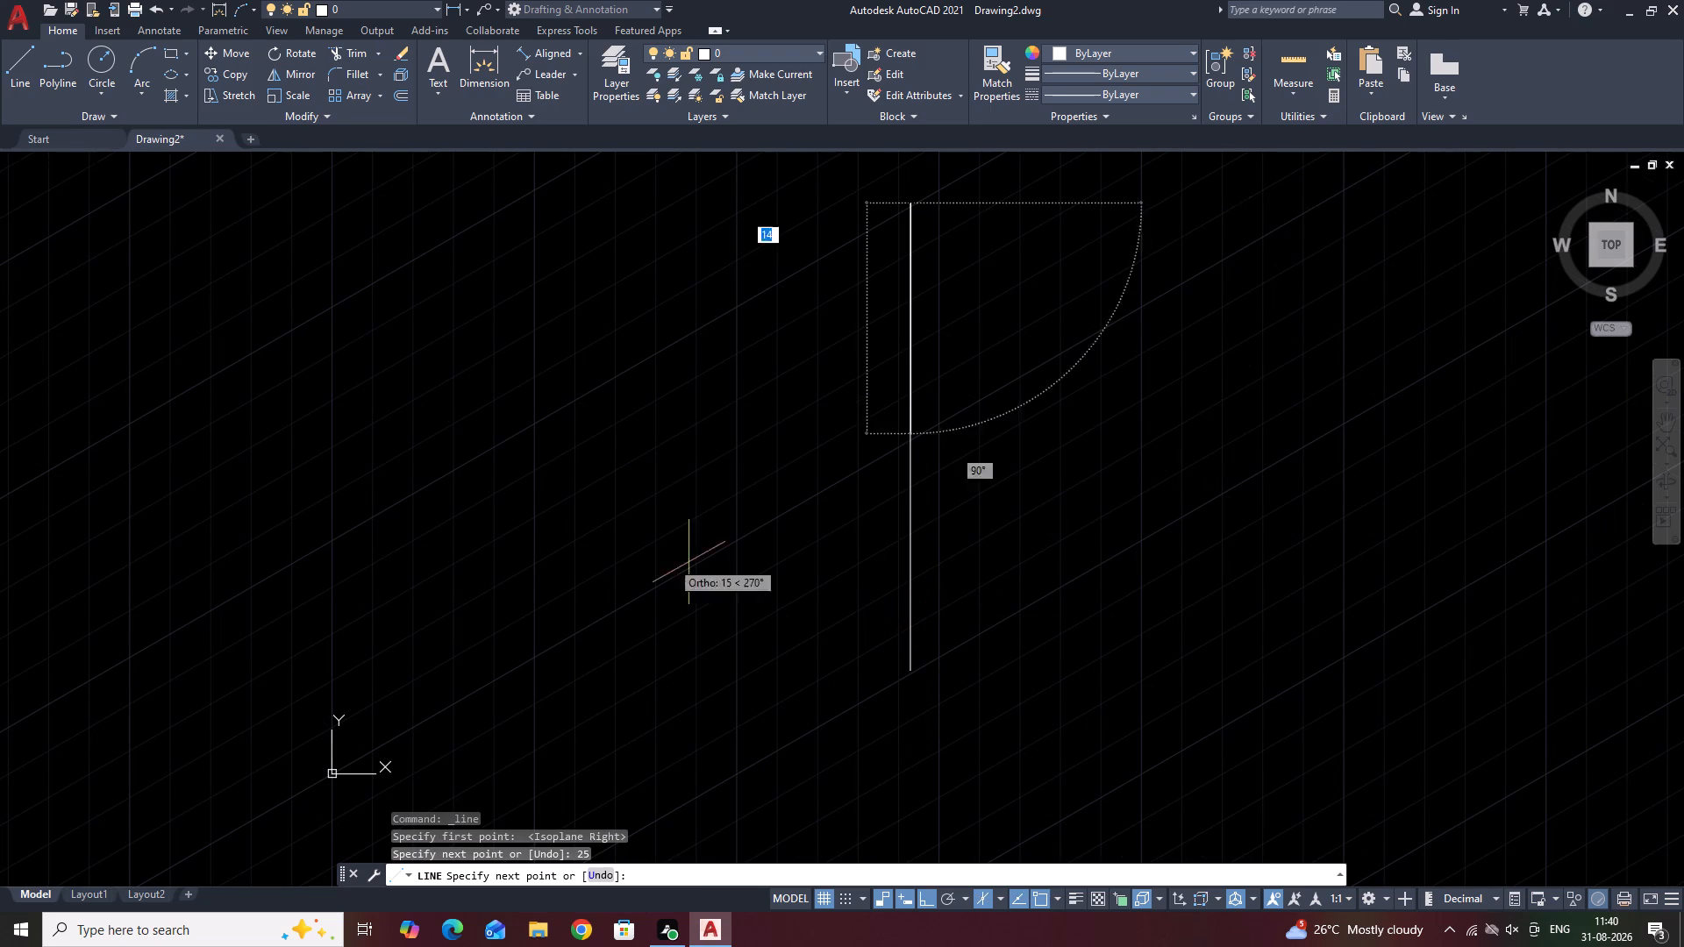
middle_drag(653, 506, 662, 616)
scroll(667, 610, down, 1)
key(F5)
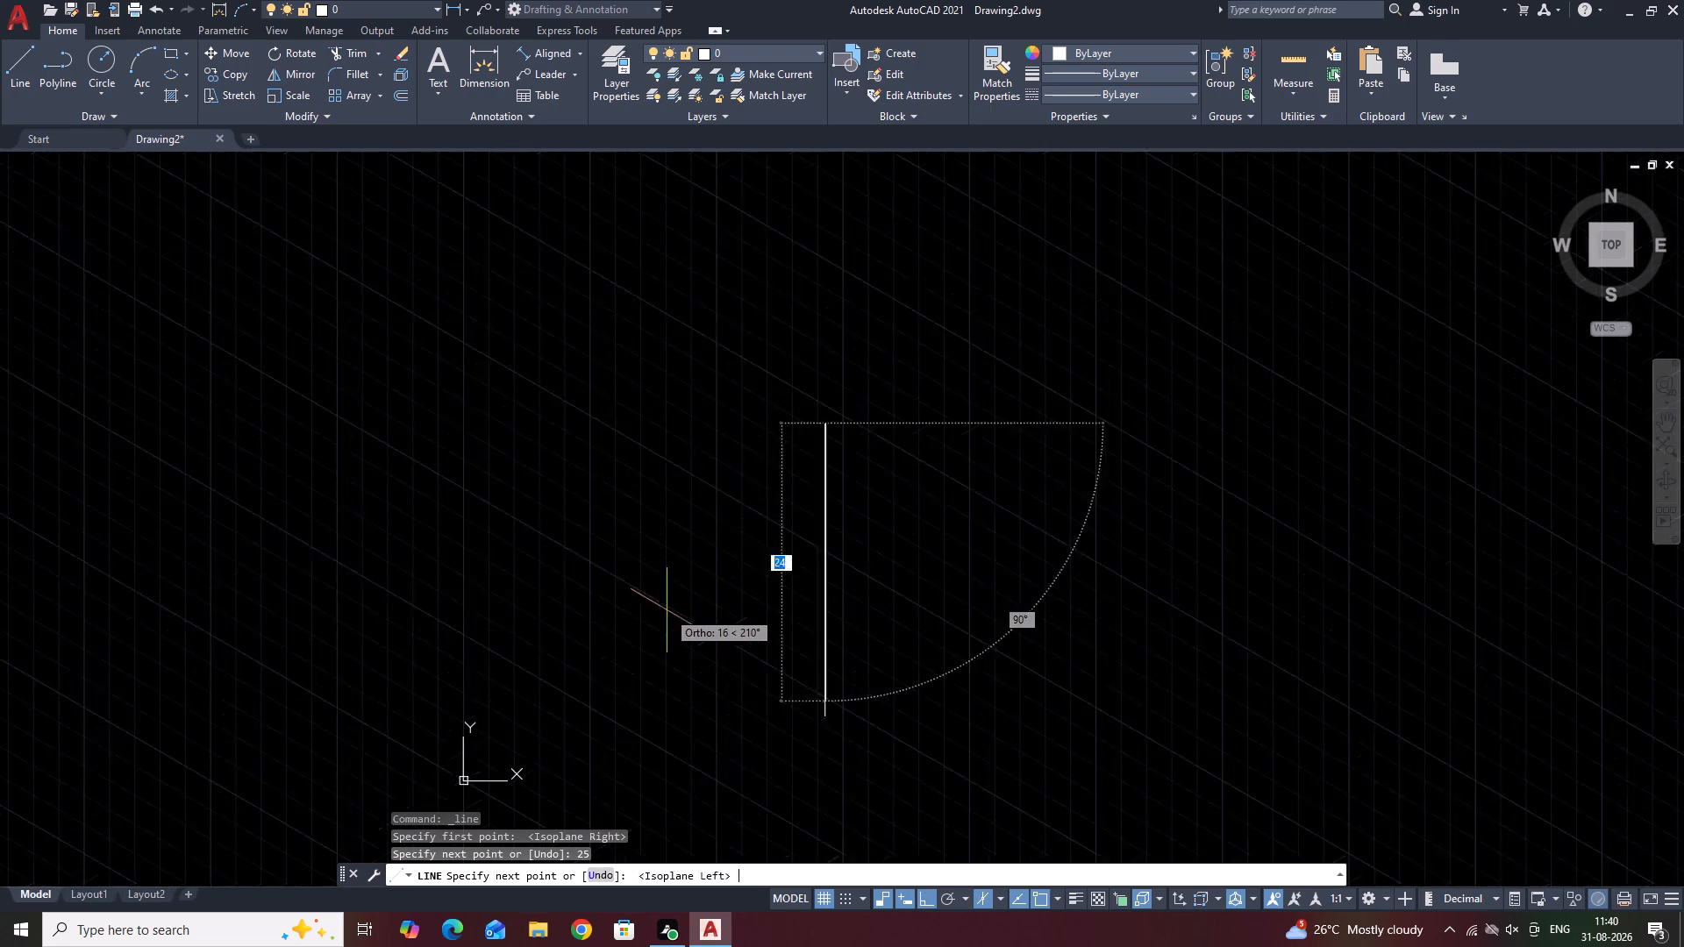
text(225)
key(Return)
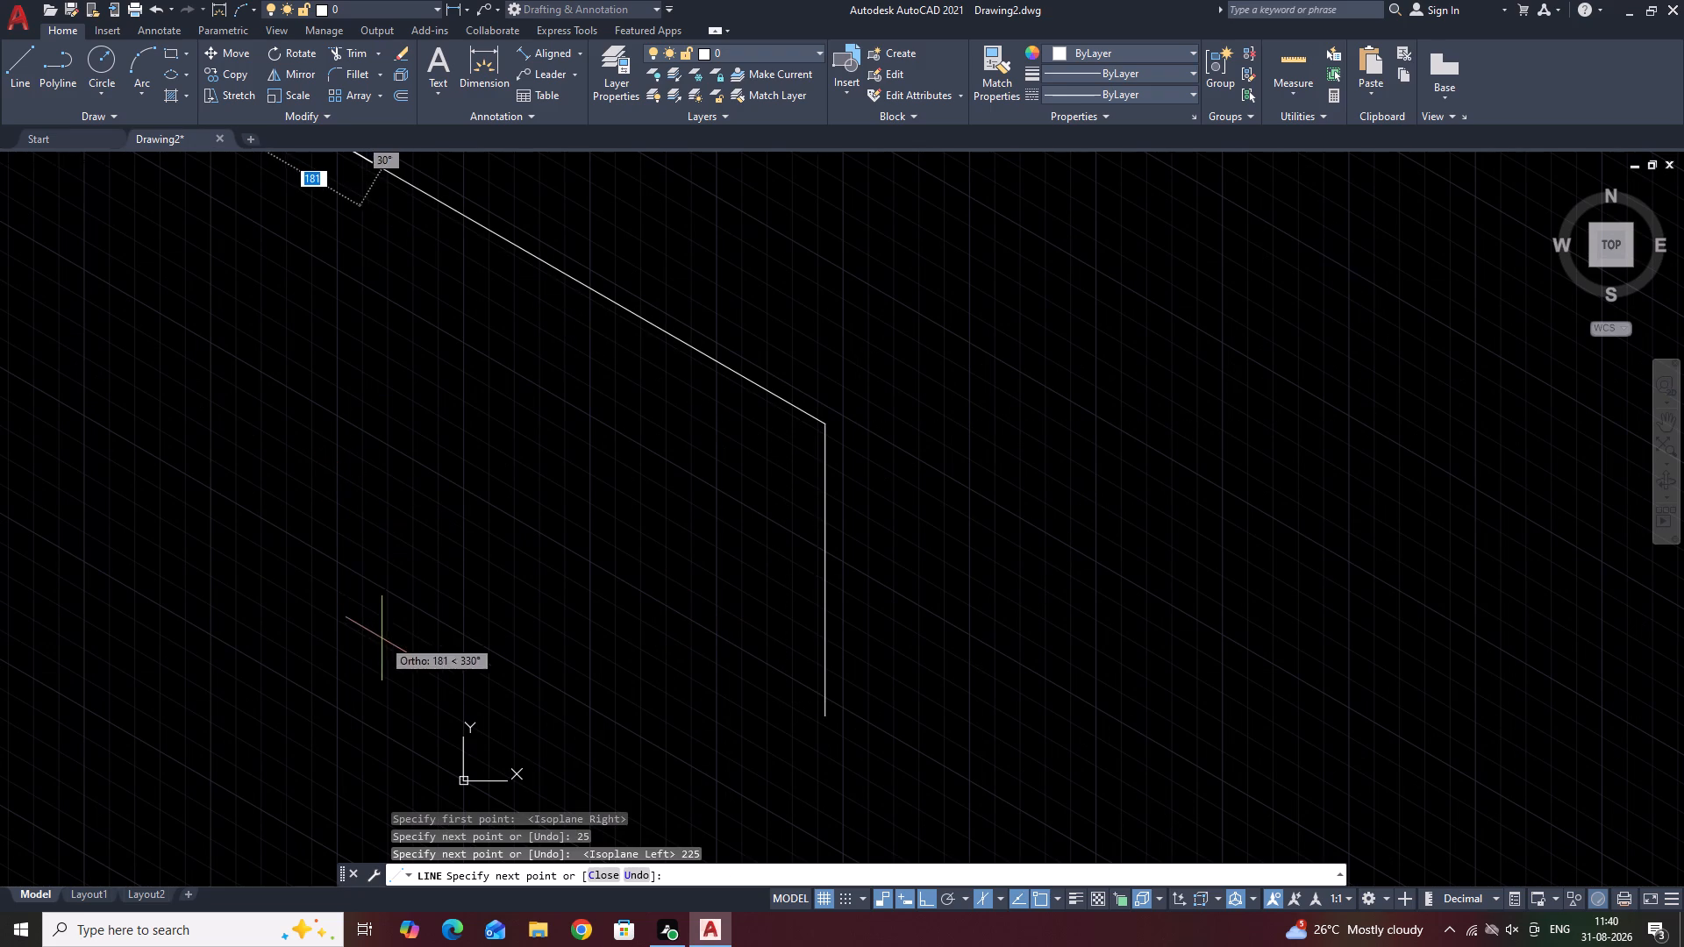
scroll(378, 610, down, 3)
scroll(413, 509, down, 5)
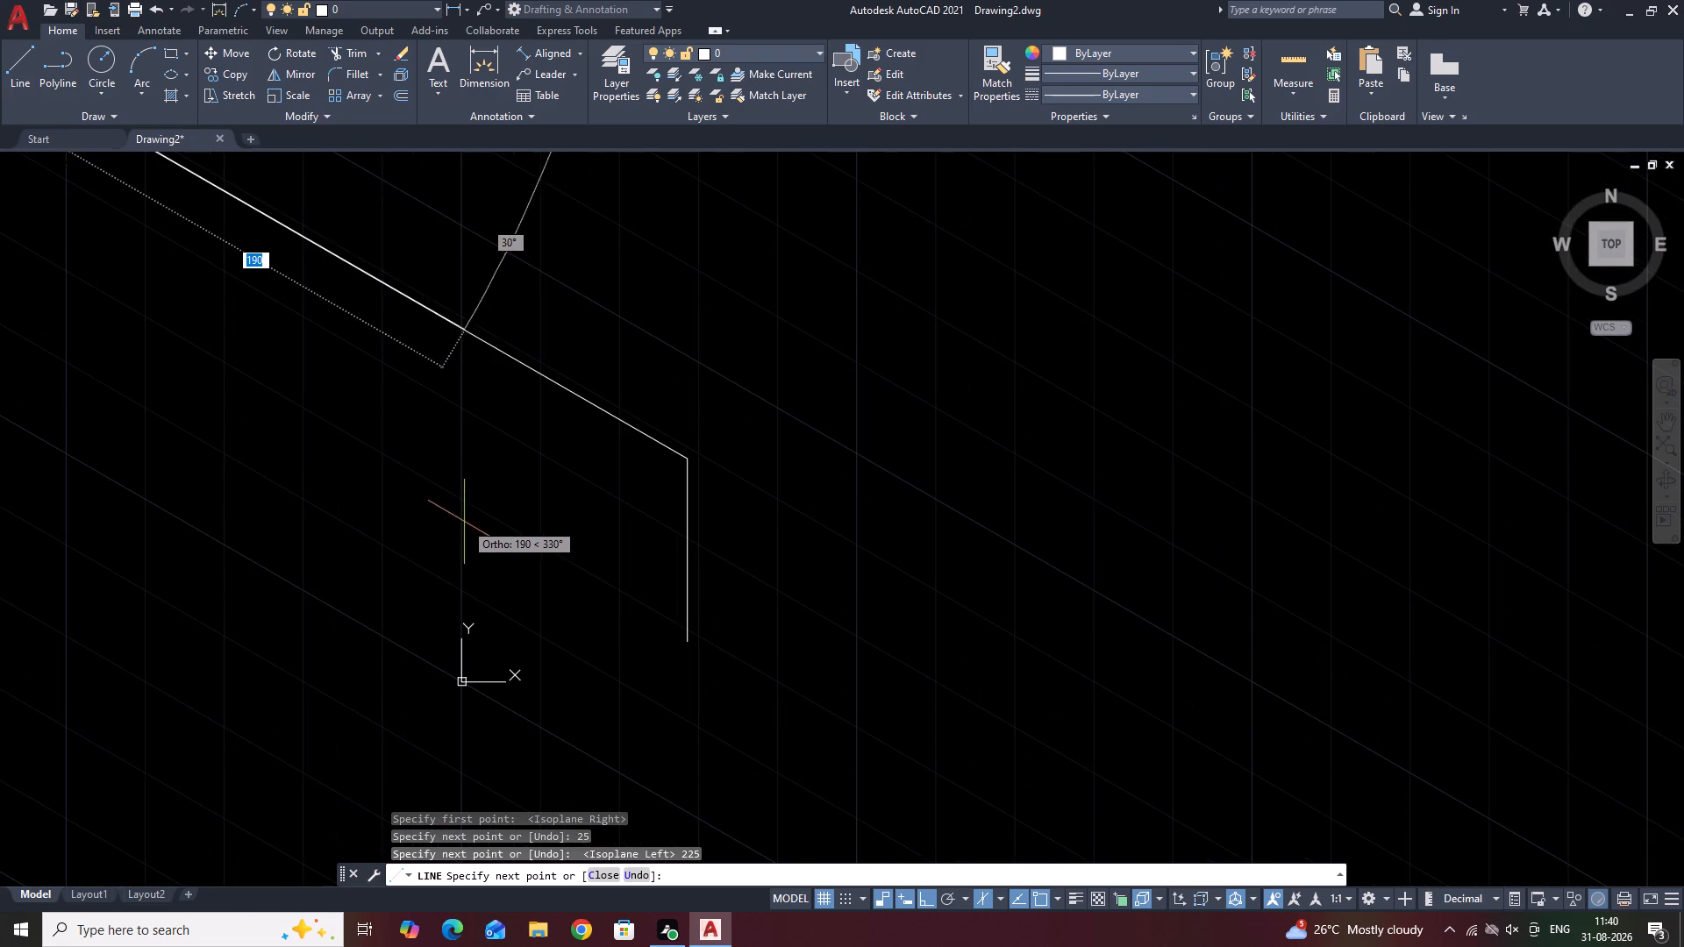
middle_drag(362, 497, 1067, 562)
middle_drag(8, 316, 23, 321)
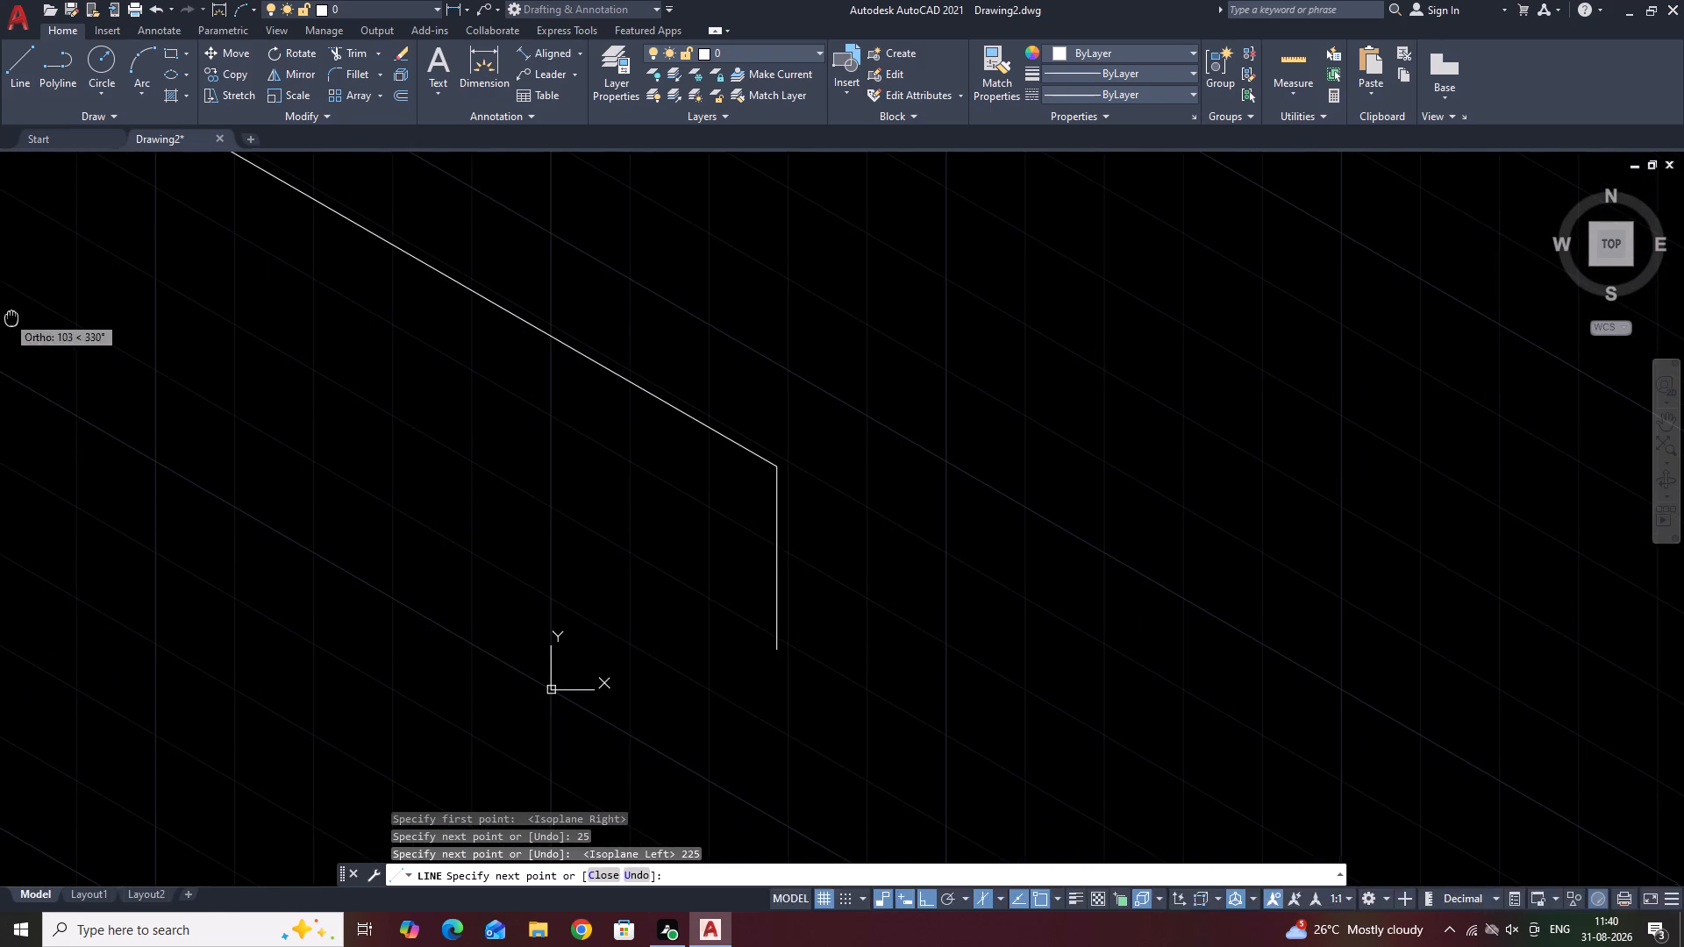
middle_drag(23, 321, 610, 463)
key(space)
Move the UCS origin down and to the left along the 210° isometric axis, clear of the drawn lines.
scroll(603, 466, down, 2)
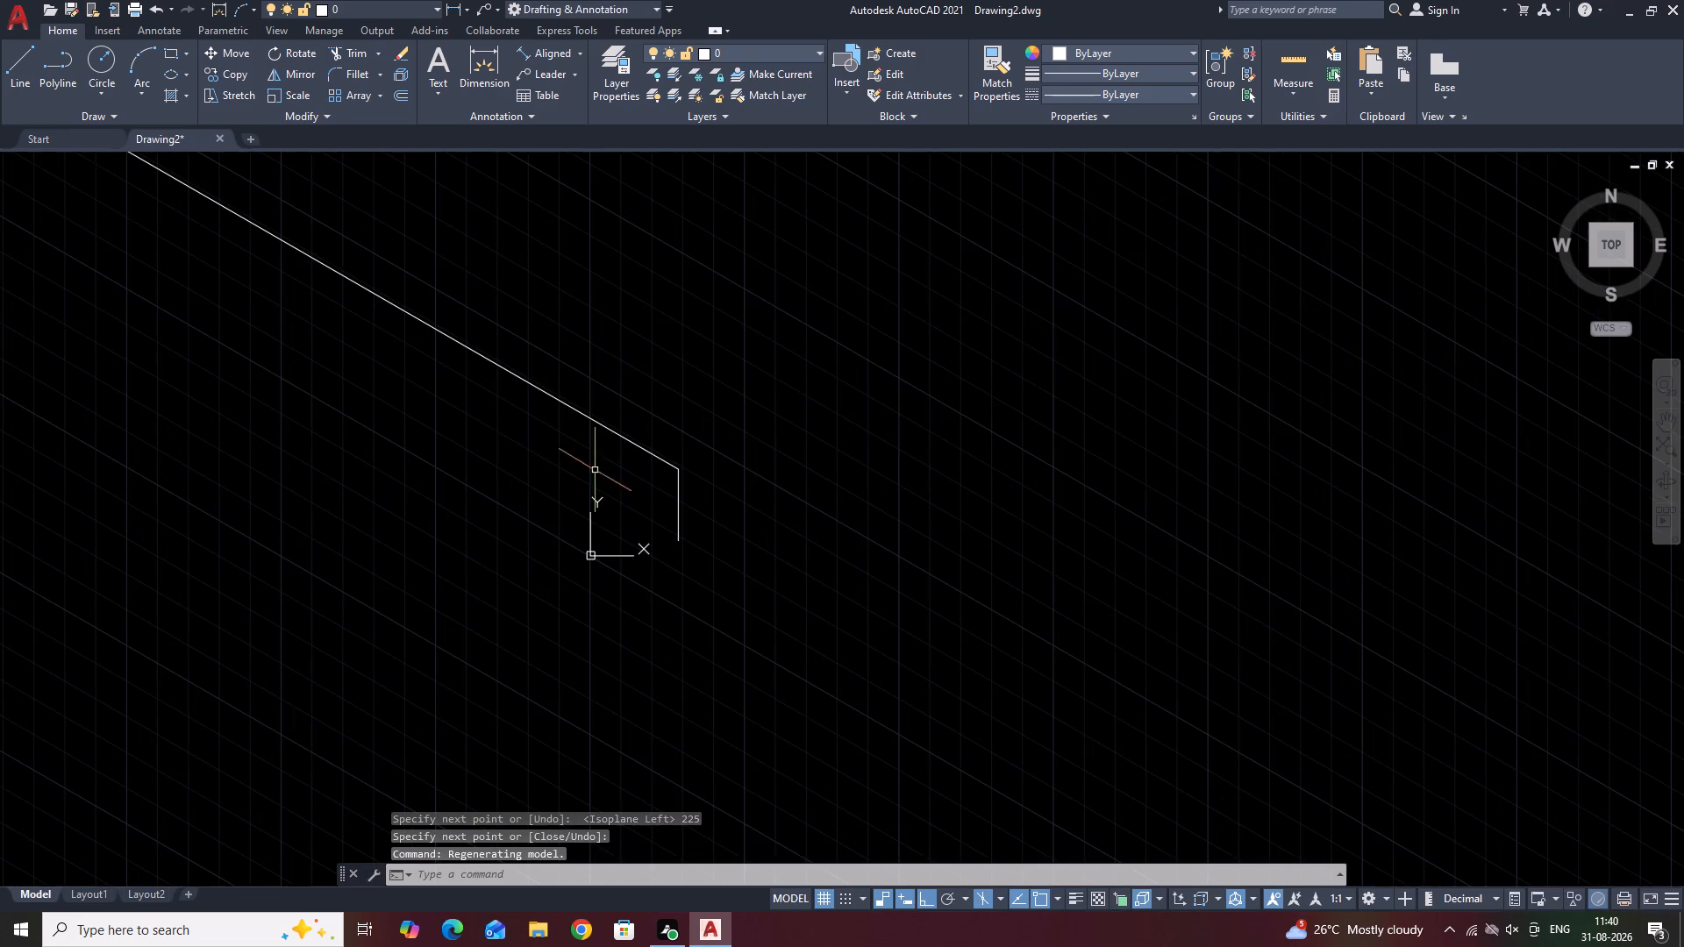
middle_drag(494, 474, 637, 475)
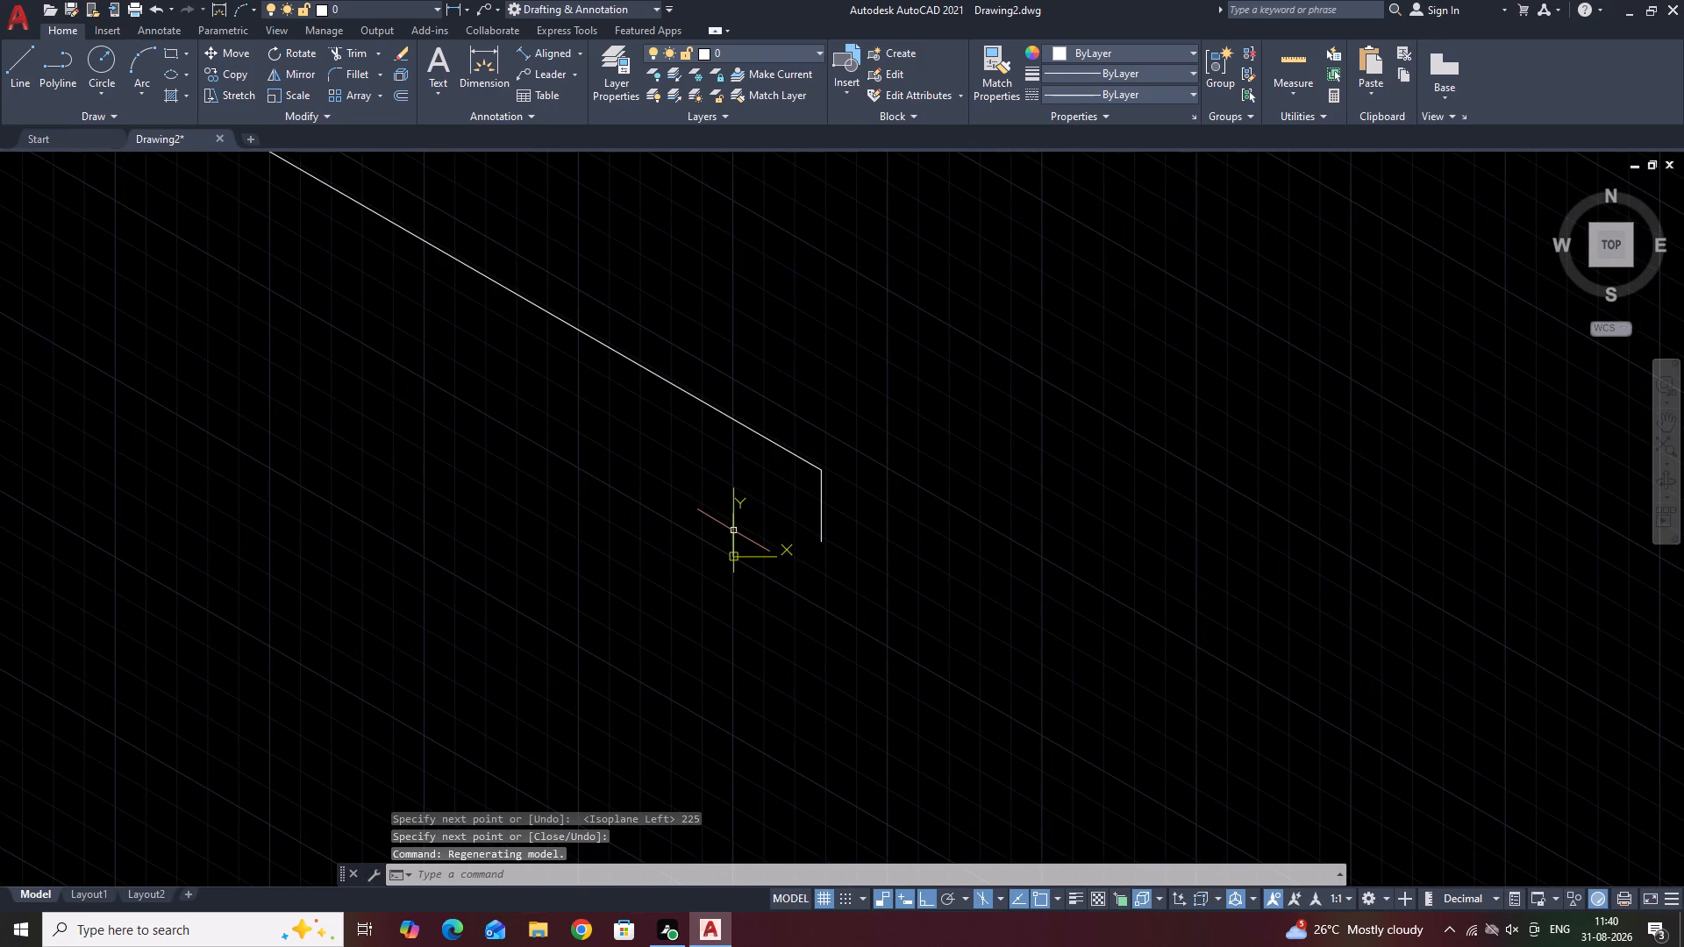
click(735, 530)
click(730, 554)
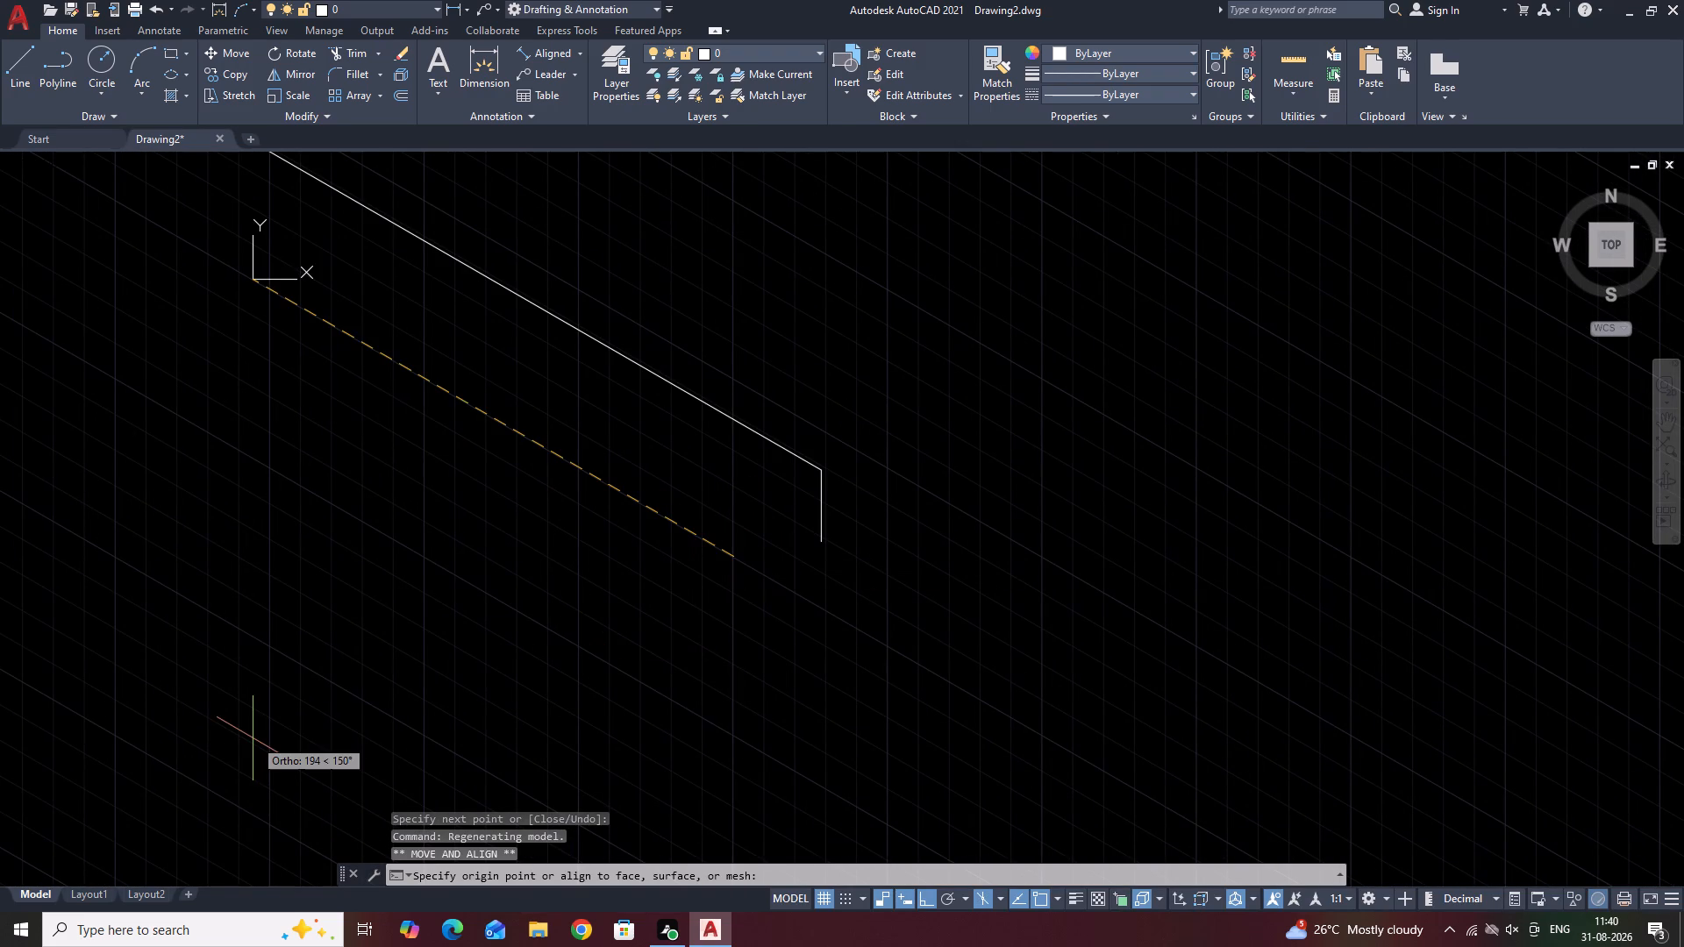
key(F5)
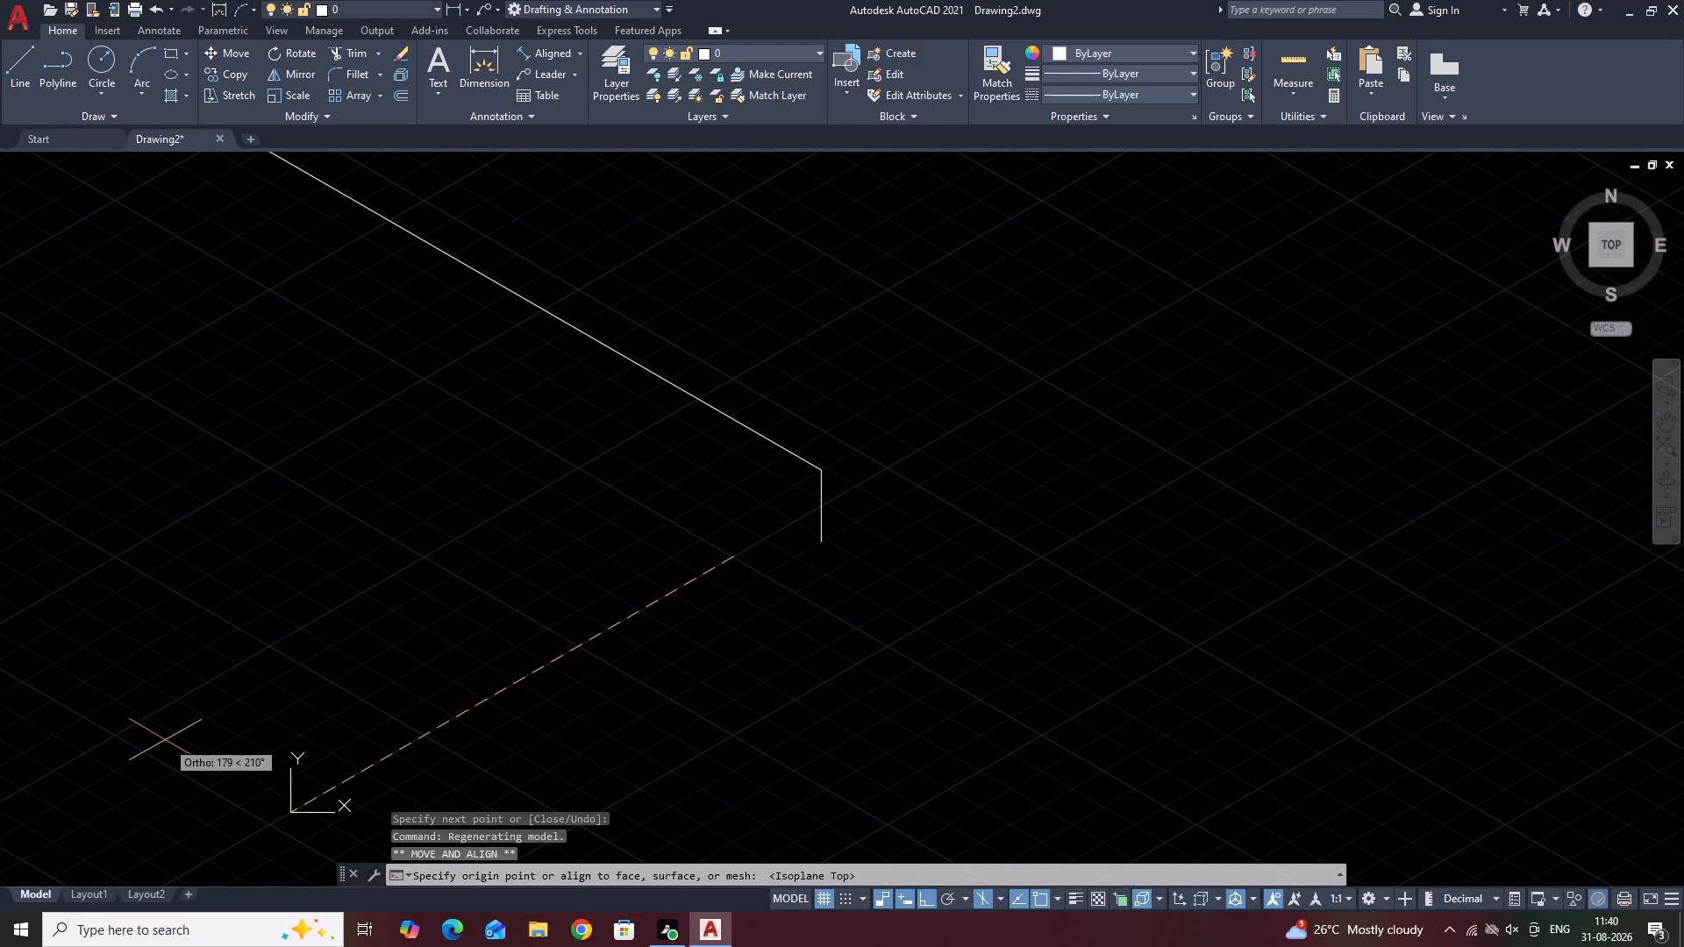
click(137, 773)
Draw a 25 mm line down from the far end of the 225 mm line and join it to the front vertical edge's lower end.
middle_drag(238, 544, 724, 646)
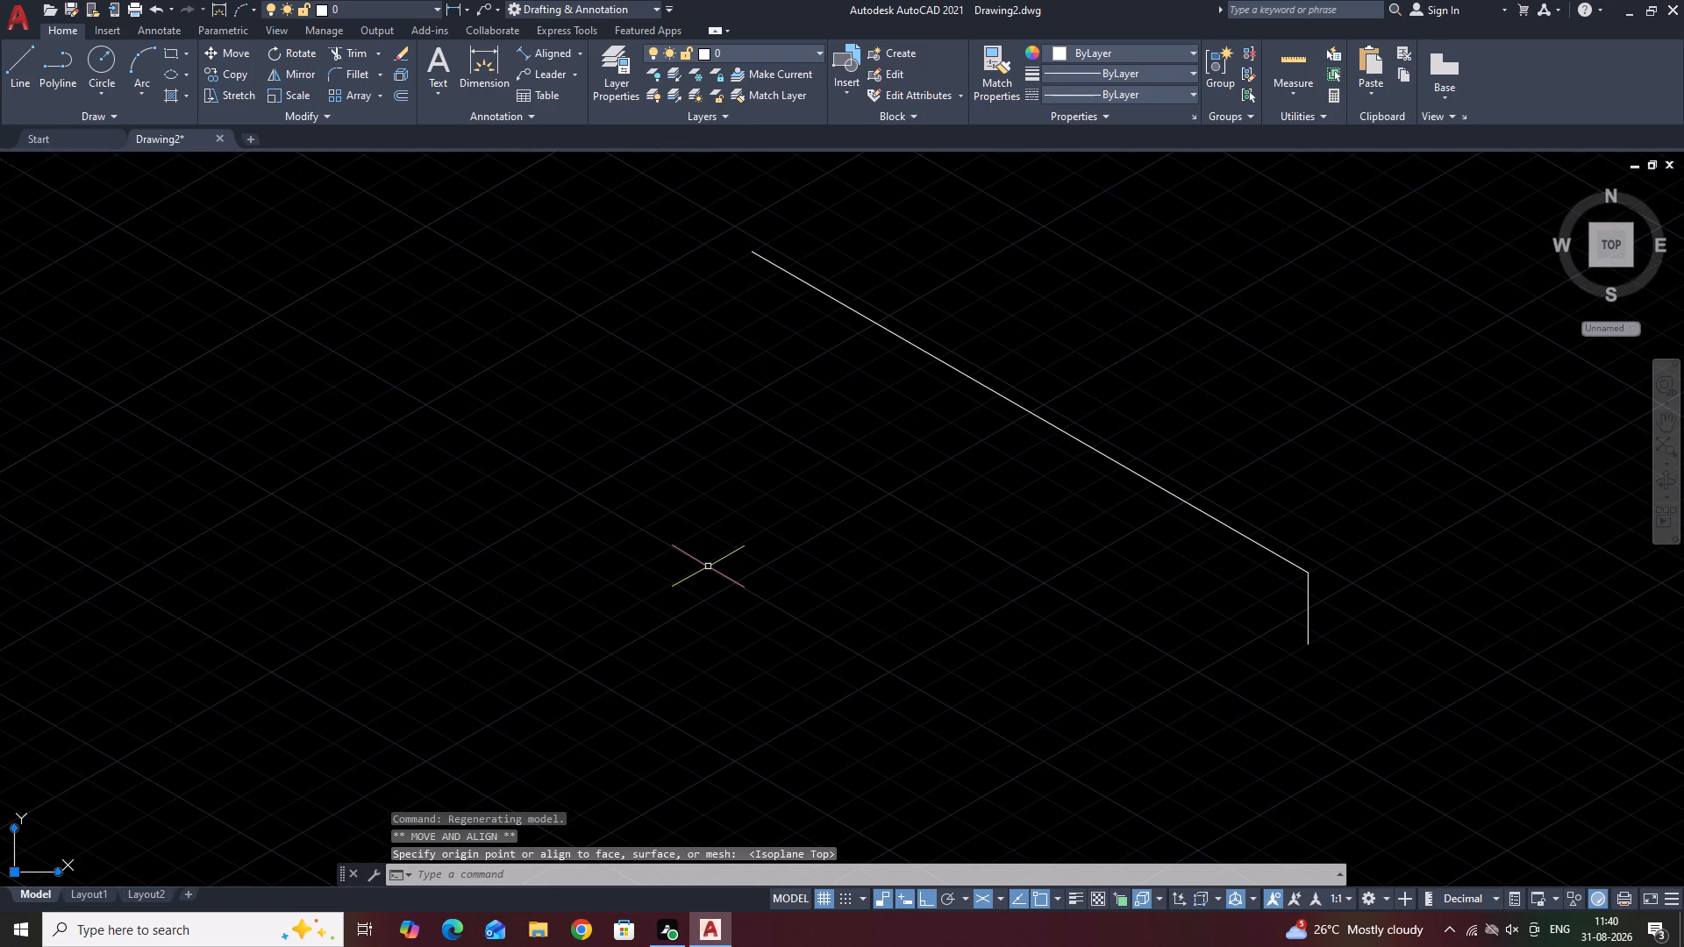
click(21, 56)
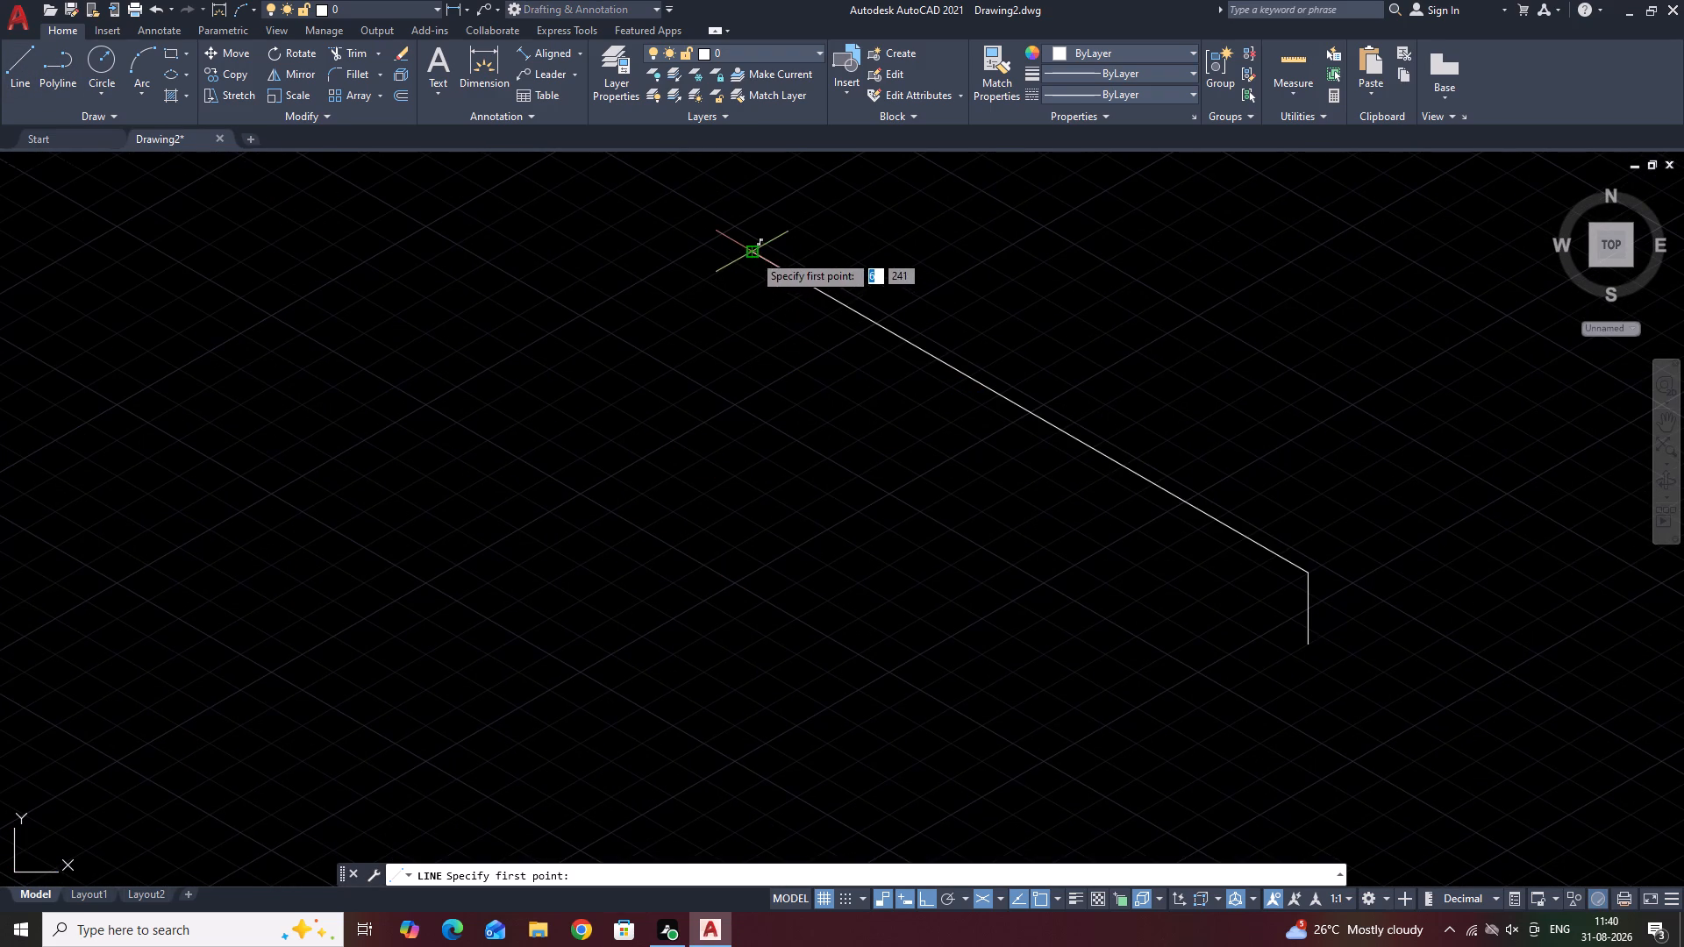
click(753, 253)
key(F5)
text(25)
key(Return)
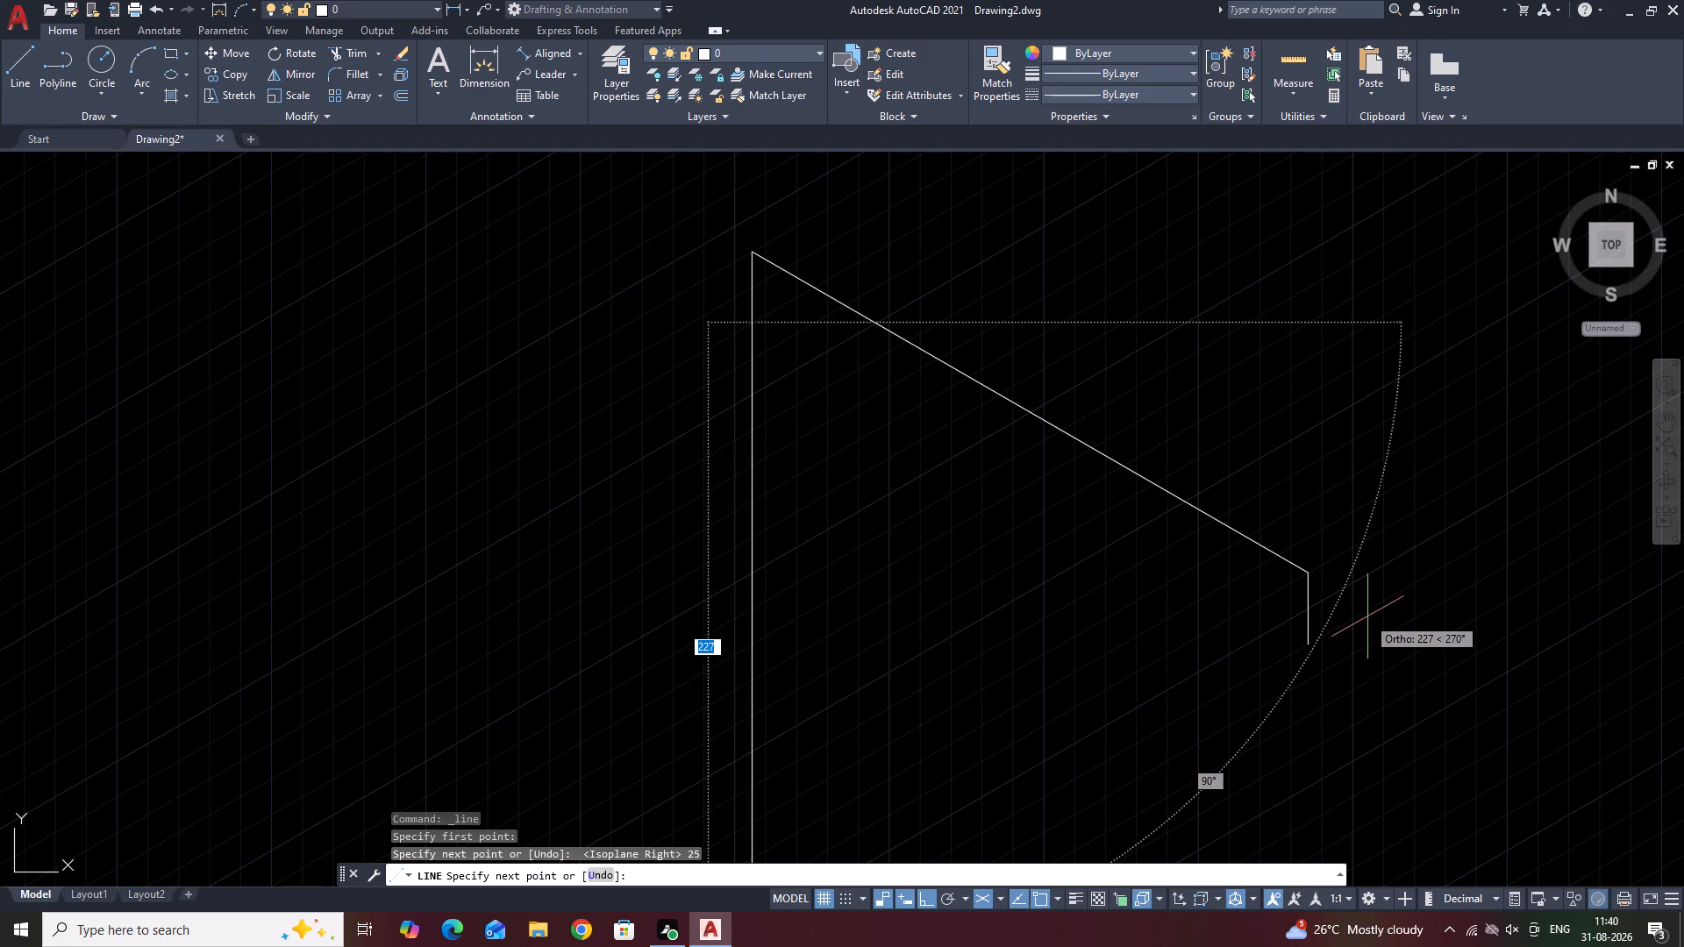
key(F5)
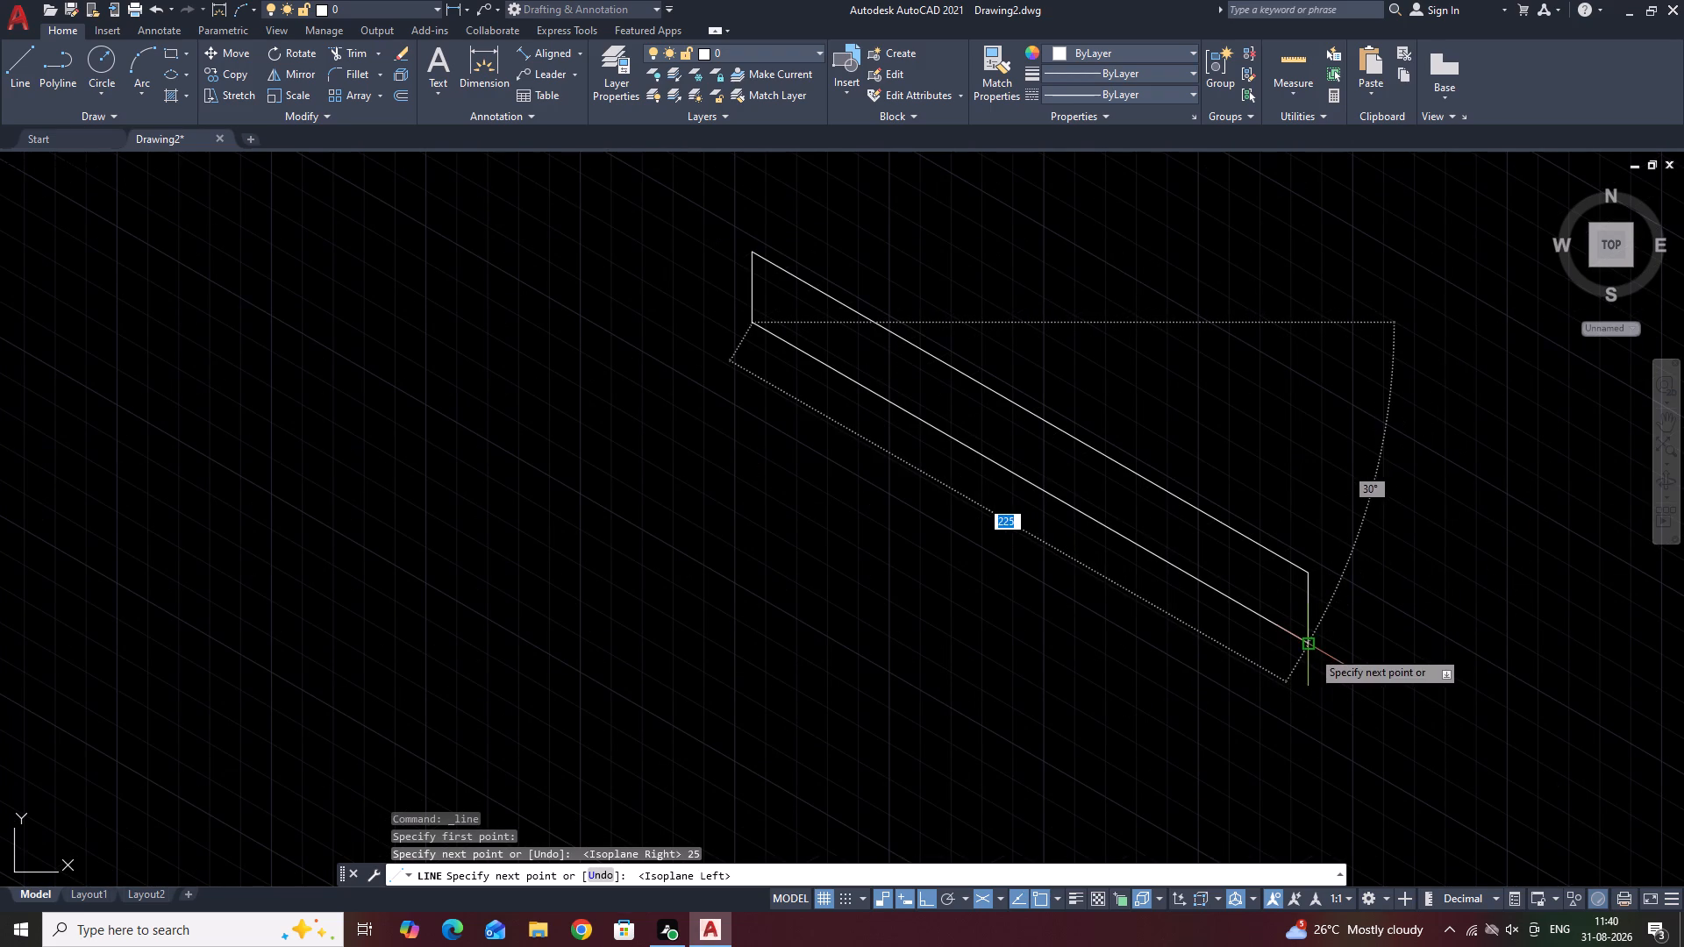
click(1309, 649)
key(space)
Draw the right face from the front top corner: 225 mm up along the right axis, 25 mm down, and back to the front bottom corner.
middle_drag(1348, 514, 1349, 514)
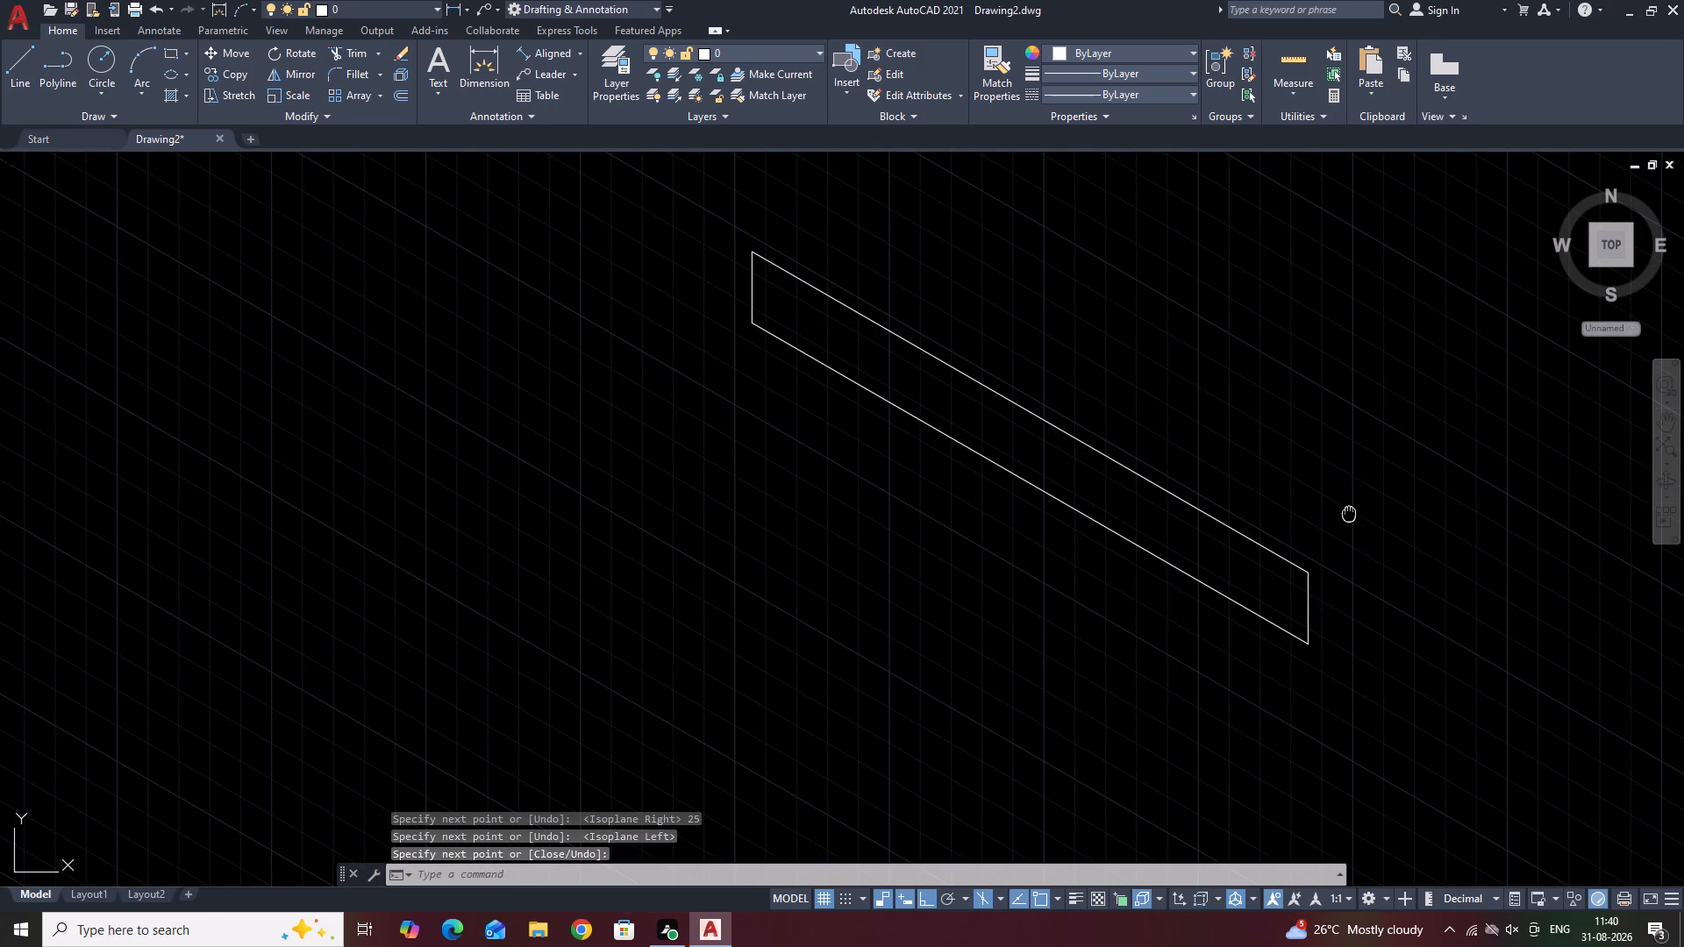
middle_drag(1349, 514, 861, 675)
key(space)
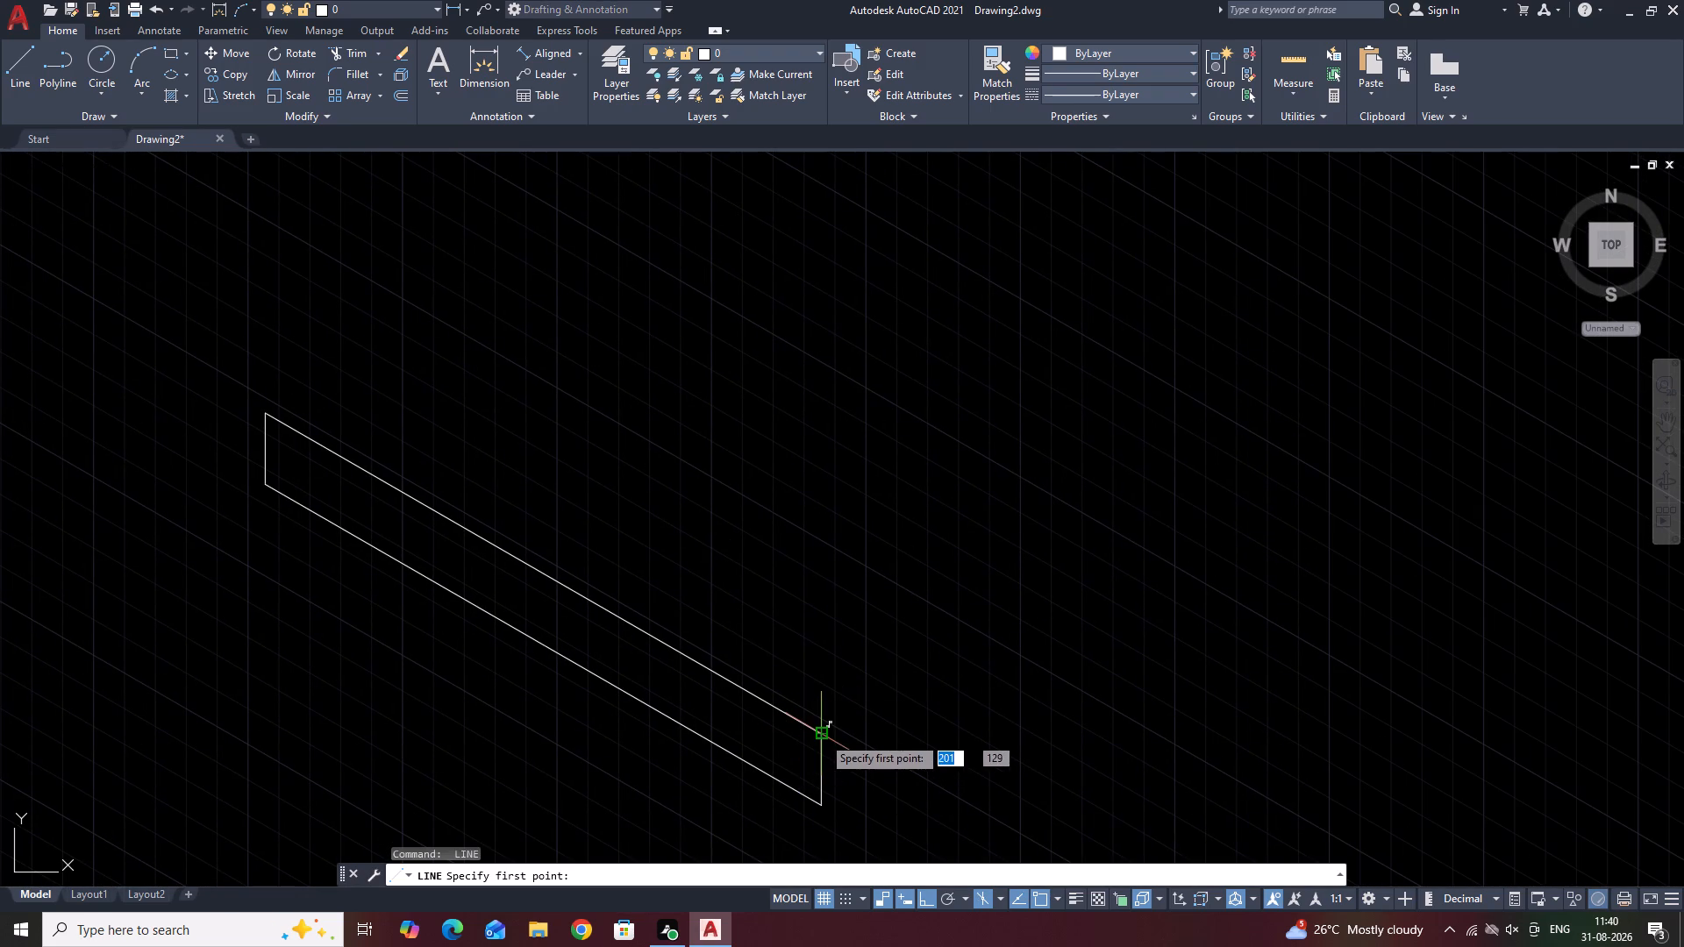
click(822, 735)
key(F5)
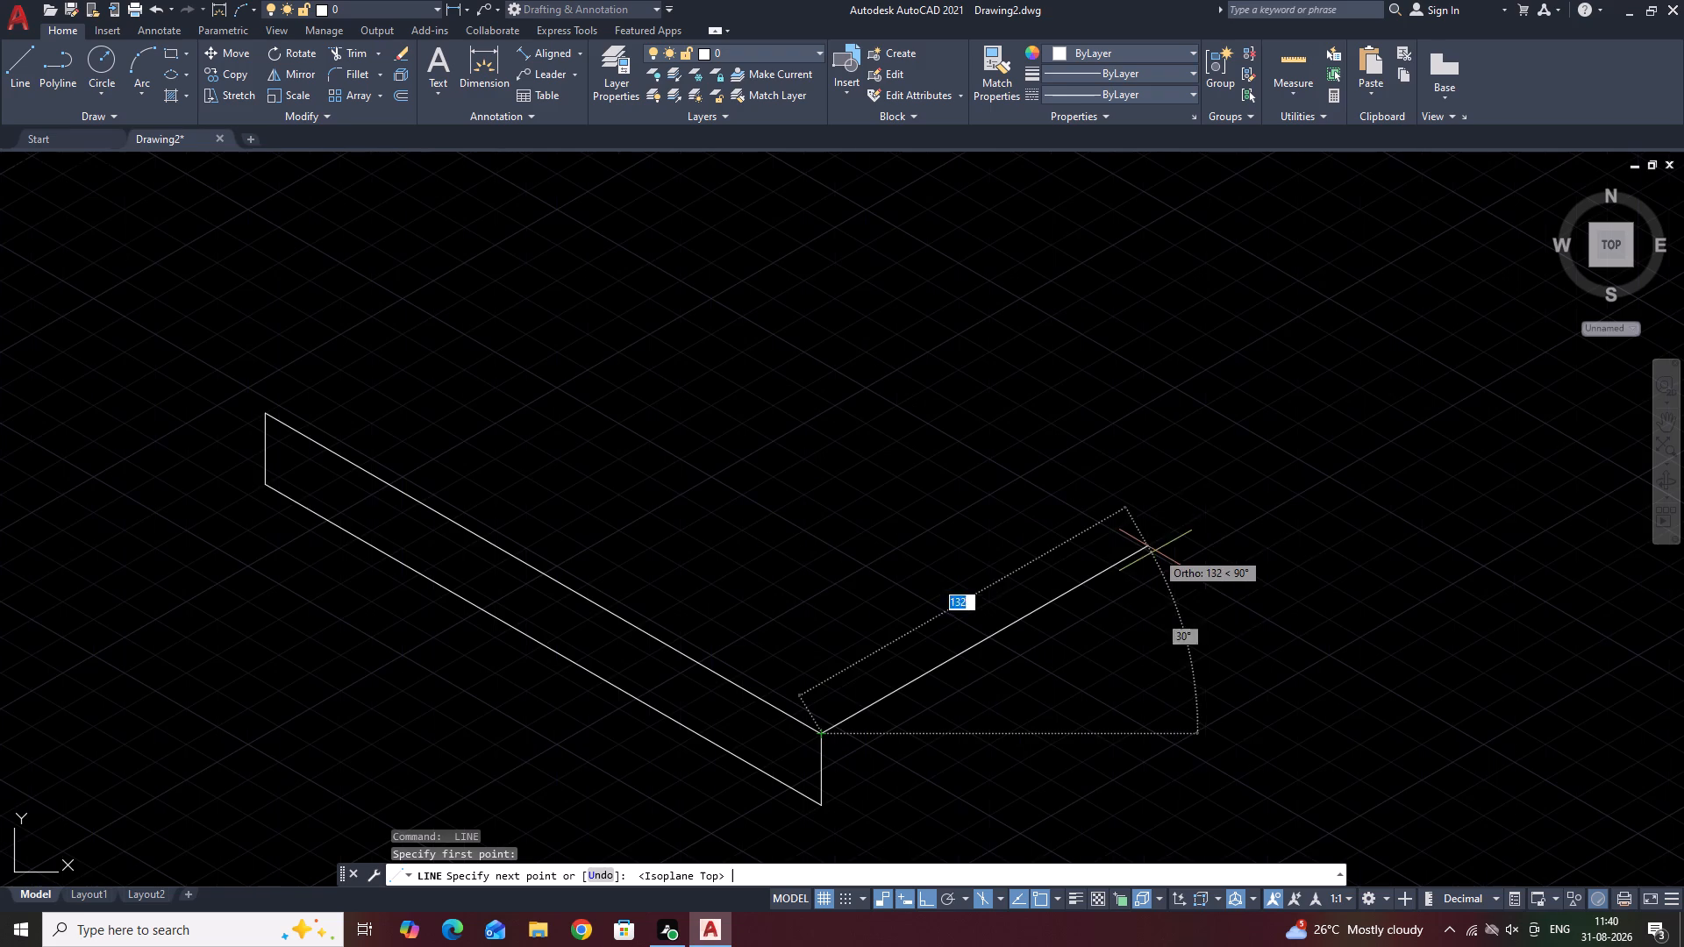
text(225)
key(Return)
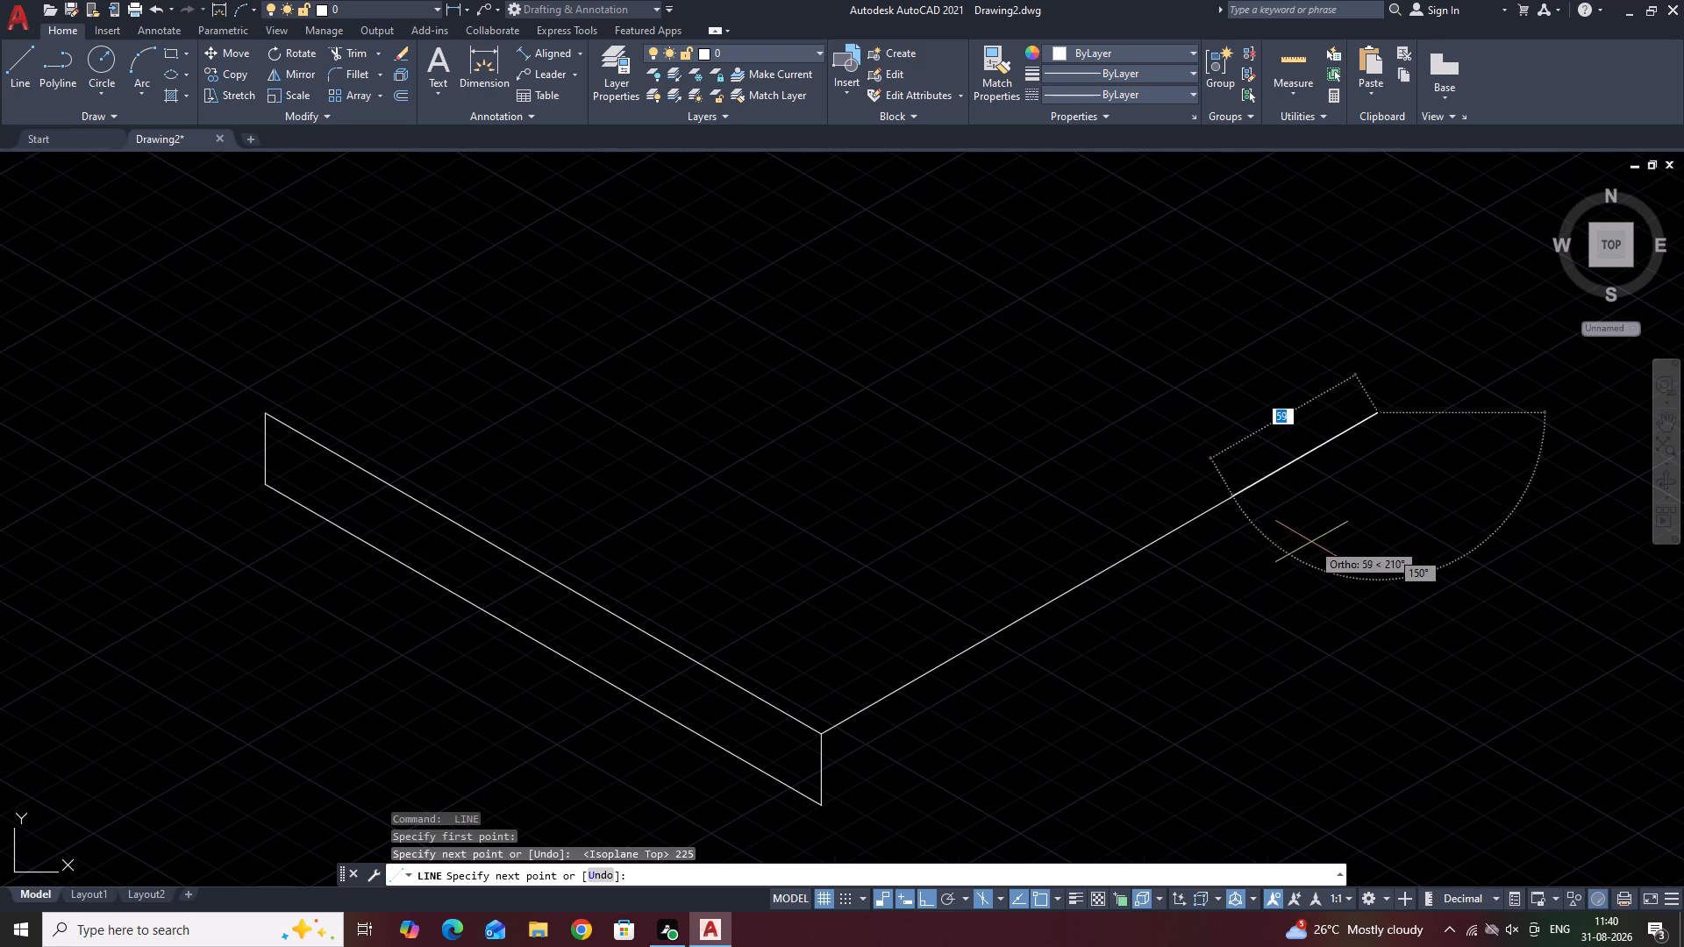
key(F5)
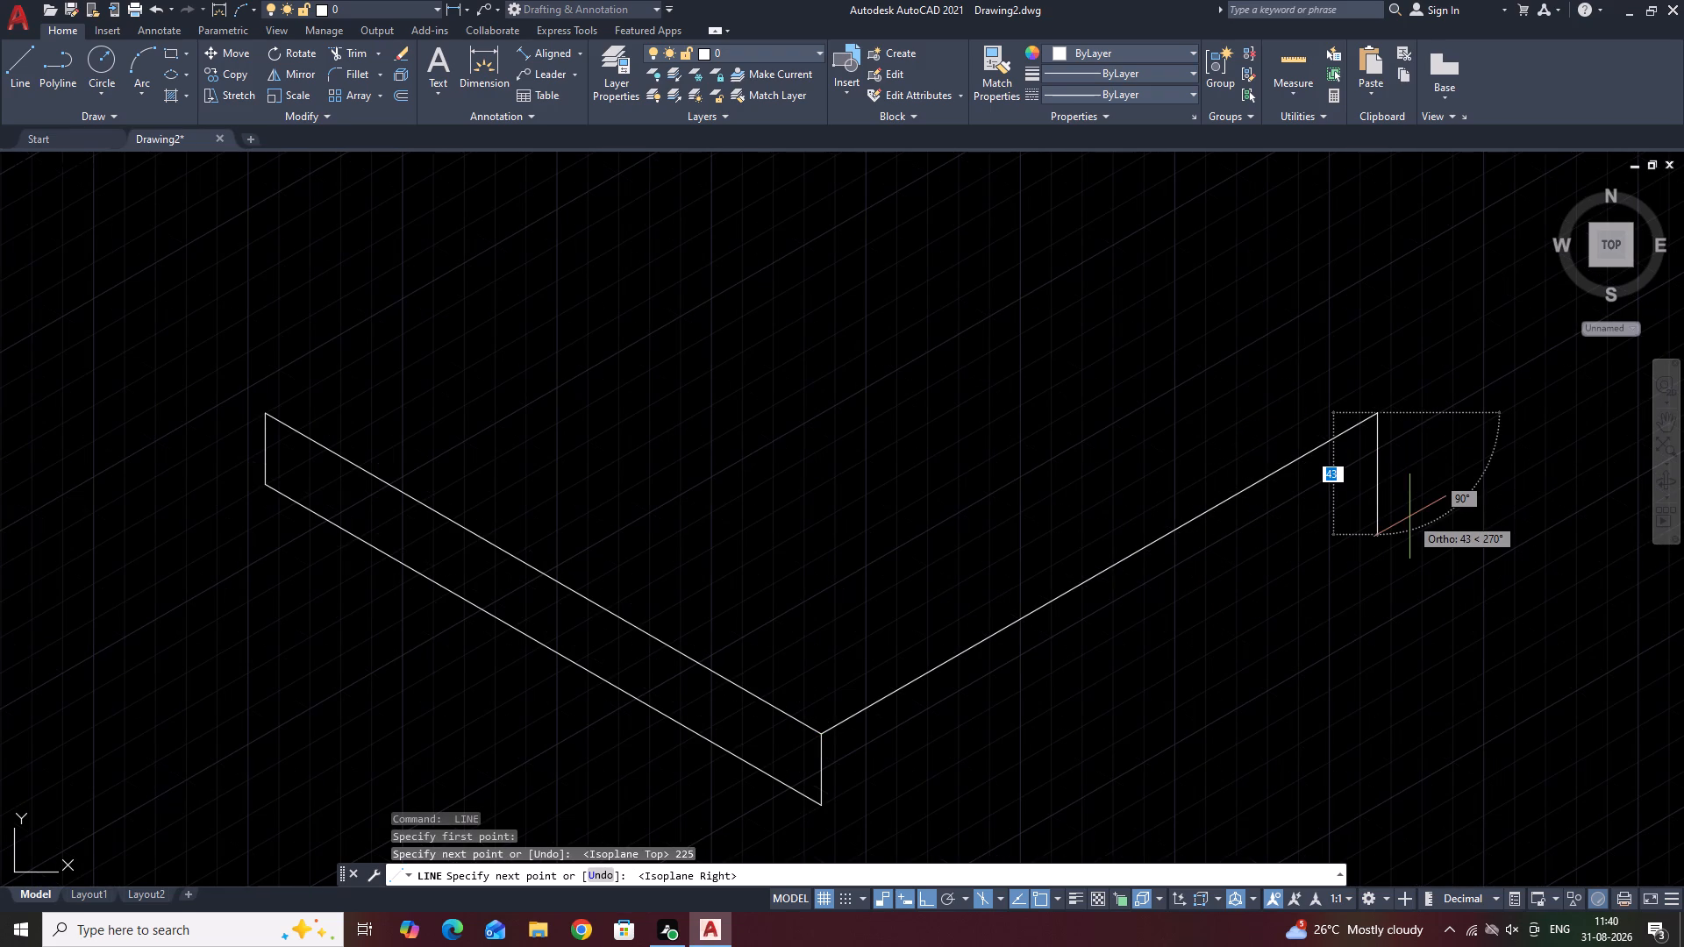
text(25)
key(Return)
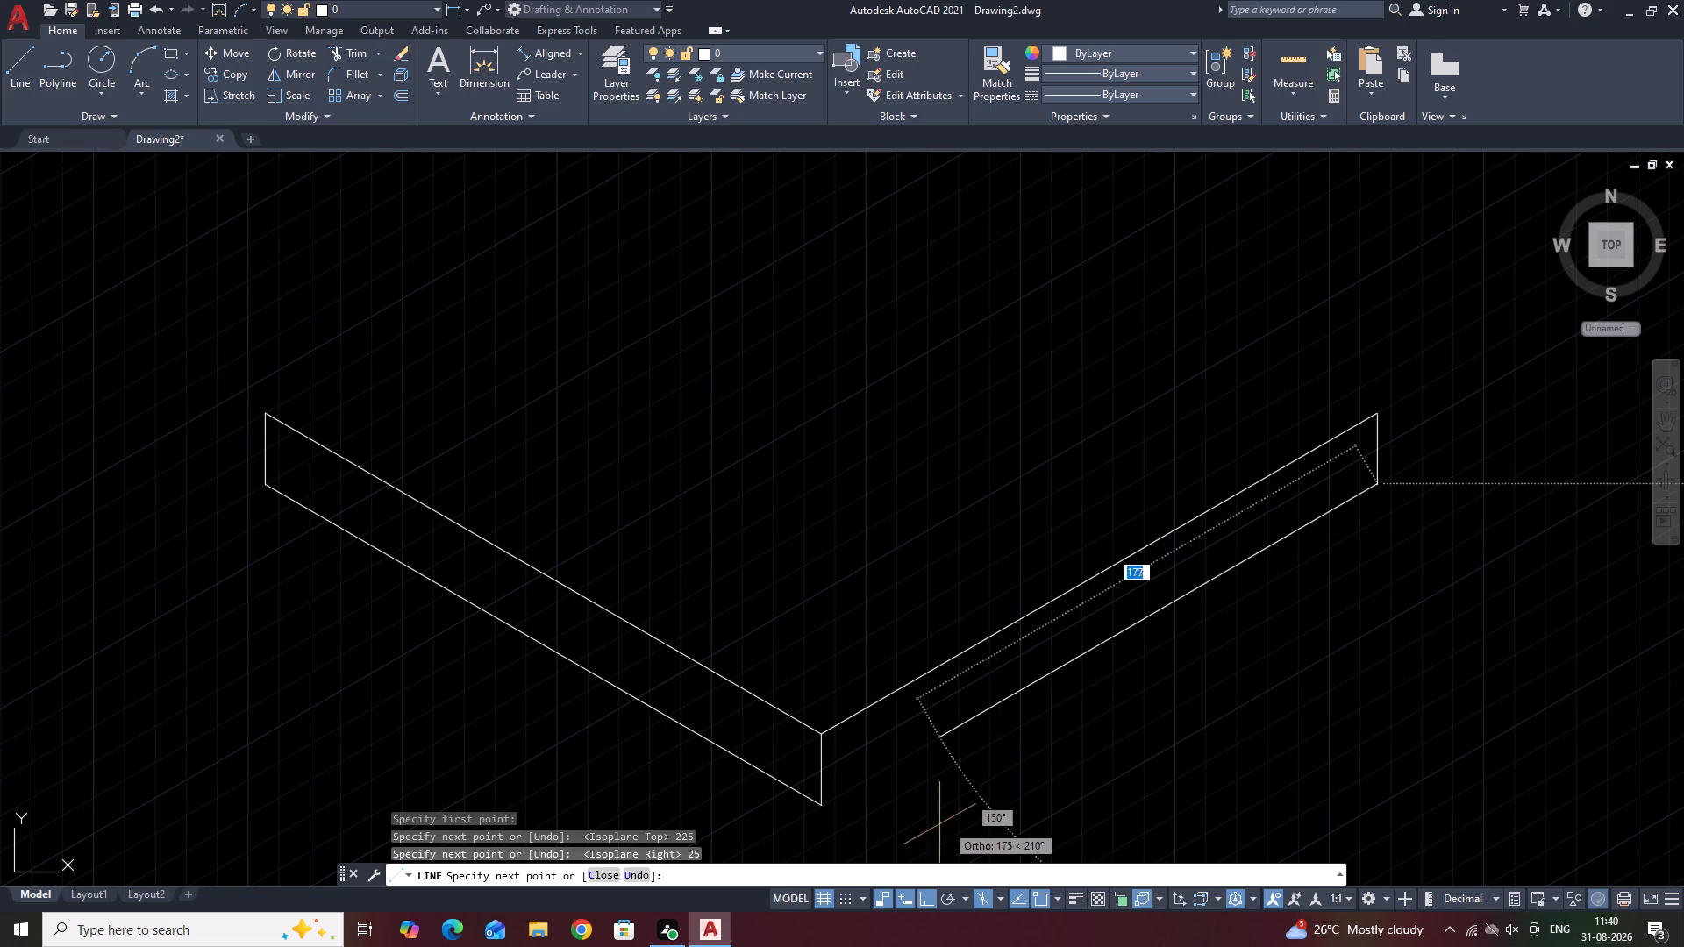
click(817, 808)
key(space)
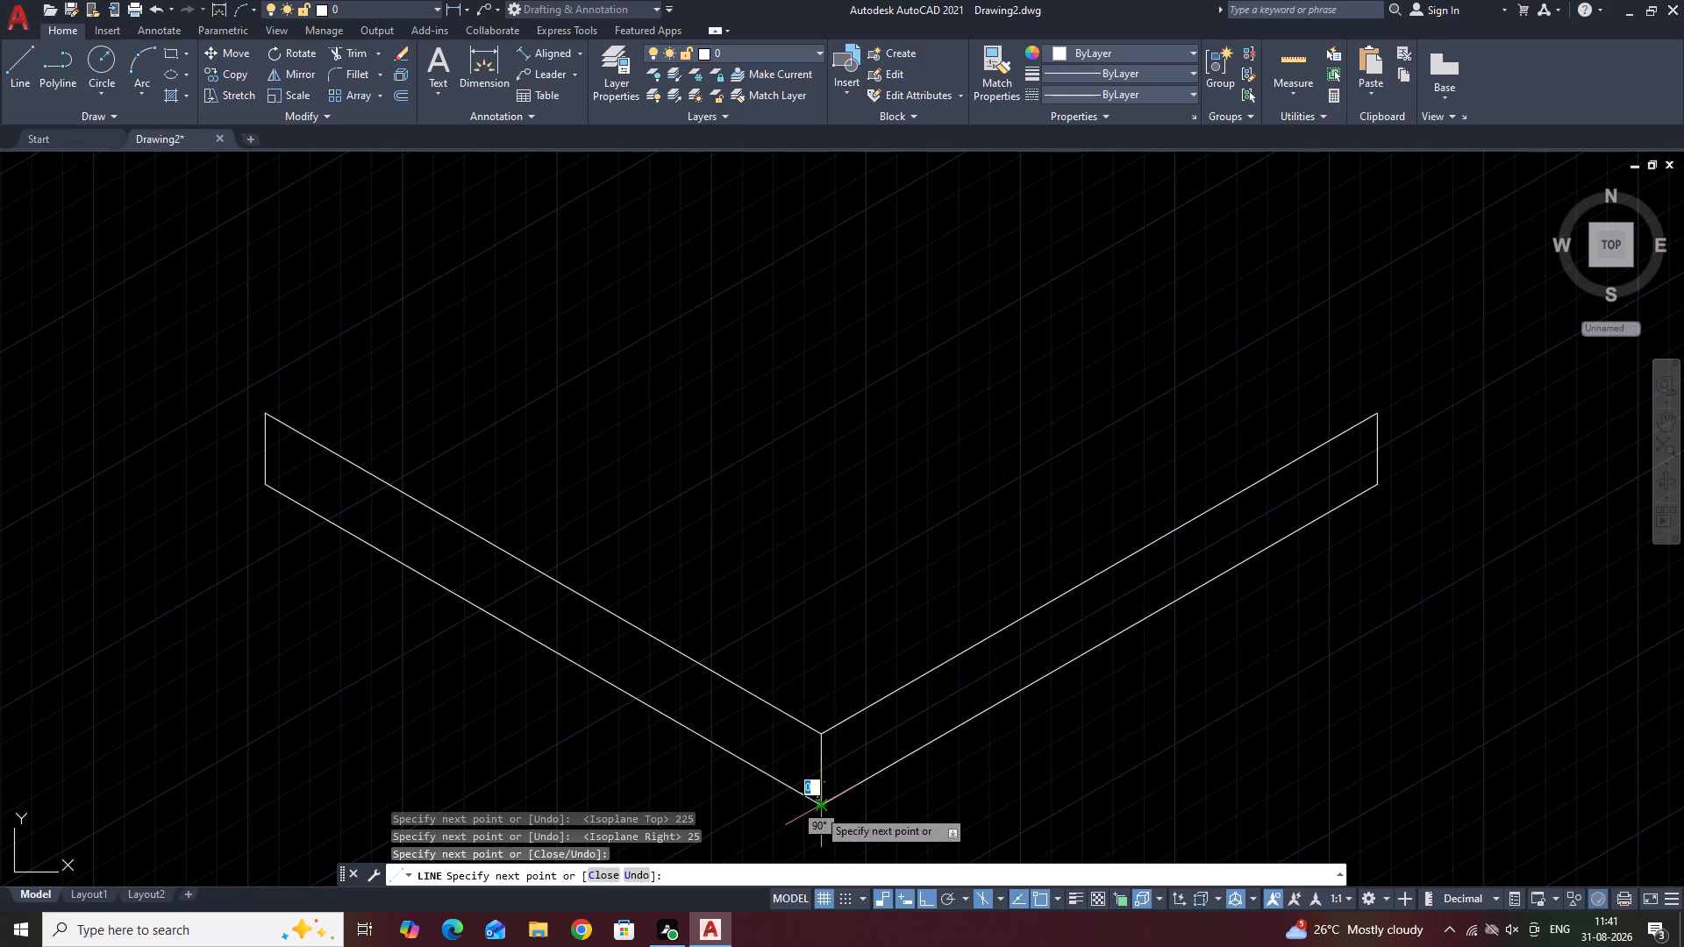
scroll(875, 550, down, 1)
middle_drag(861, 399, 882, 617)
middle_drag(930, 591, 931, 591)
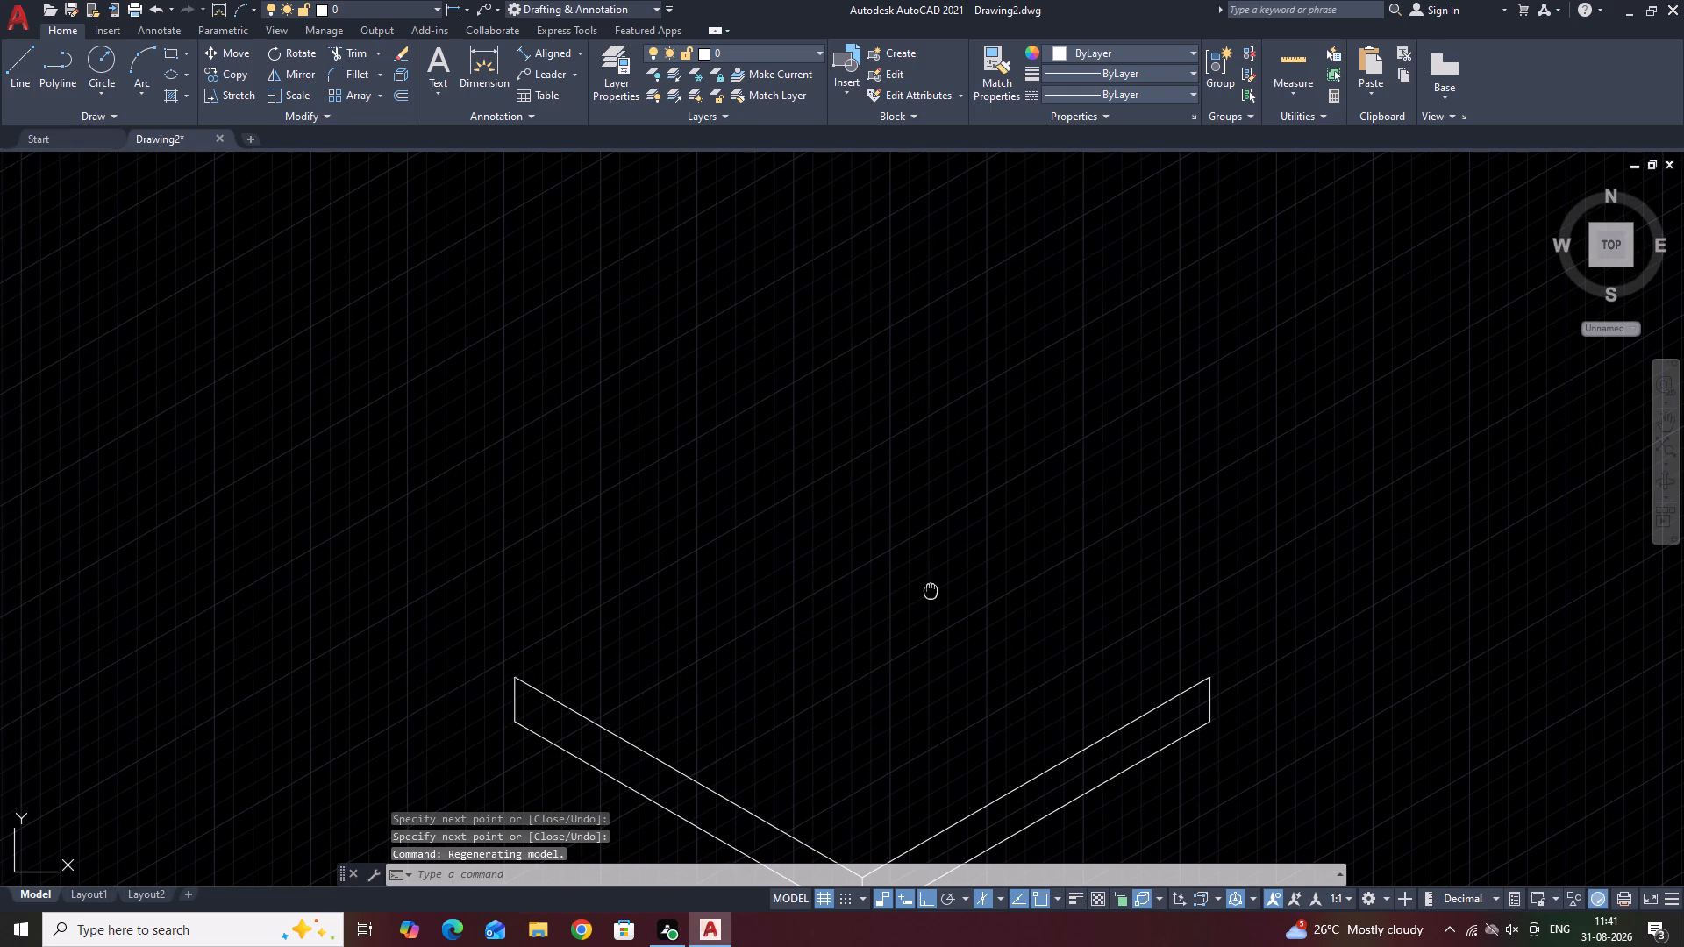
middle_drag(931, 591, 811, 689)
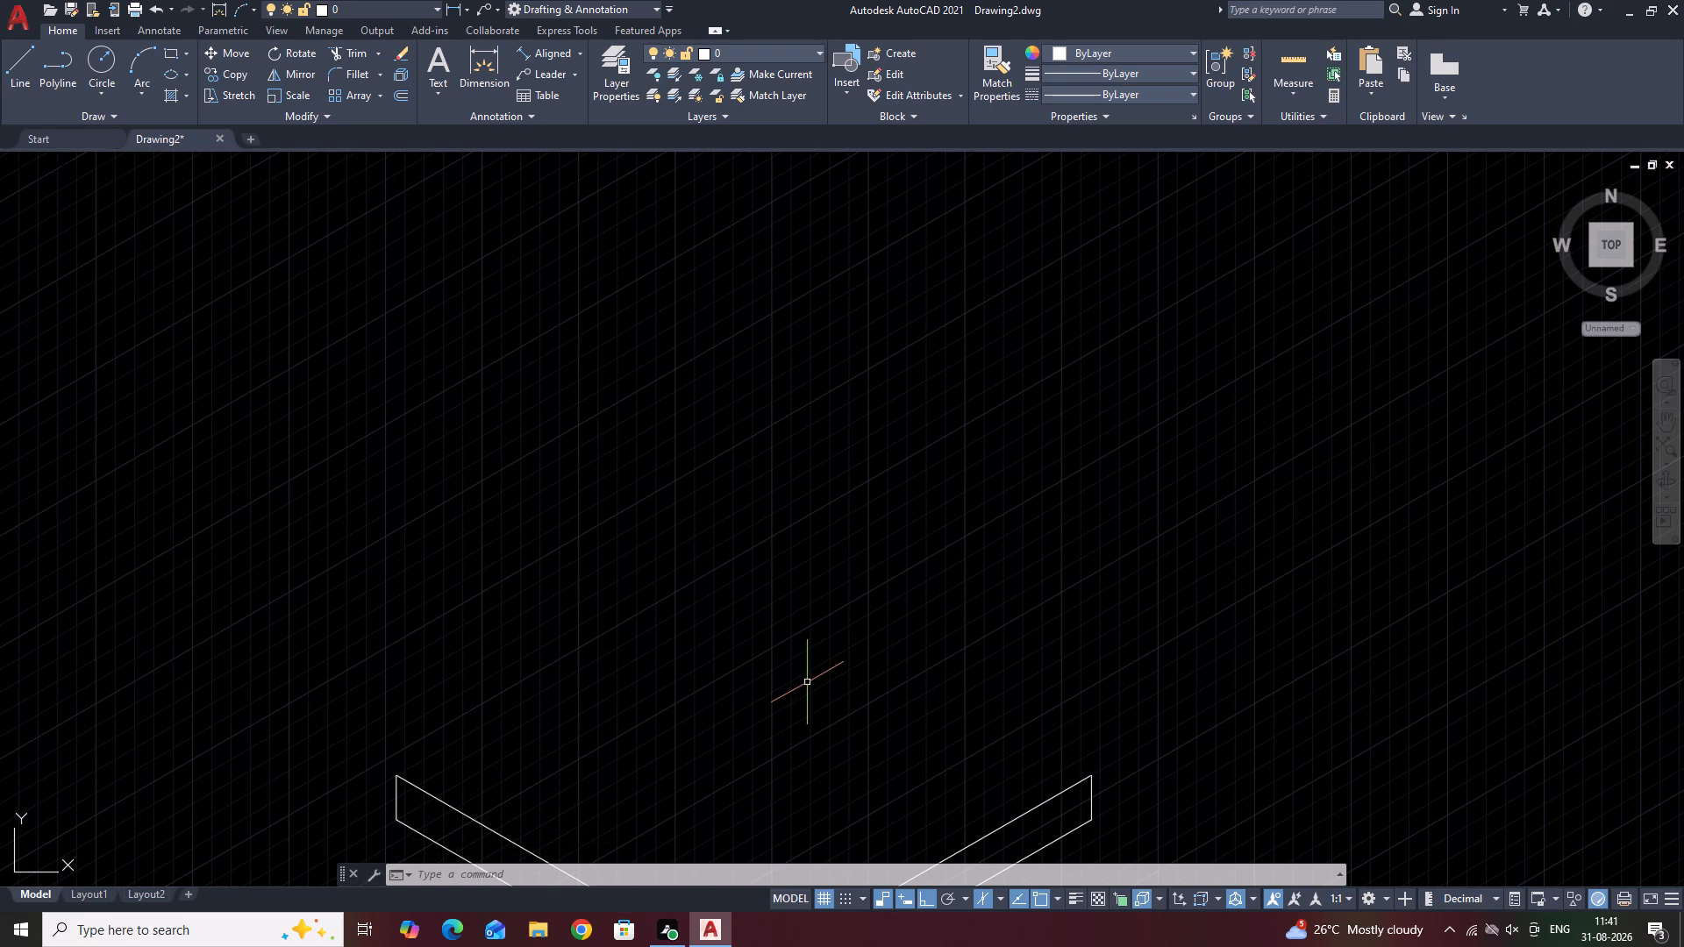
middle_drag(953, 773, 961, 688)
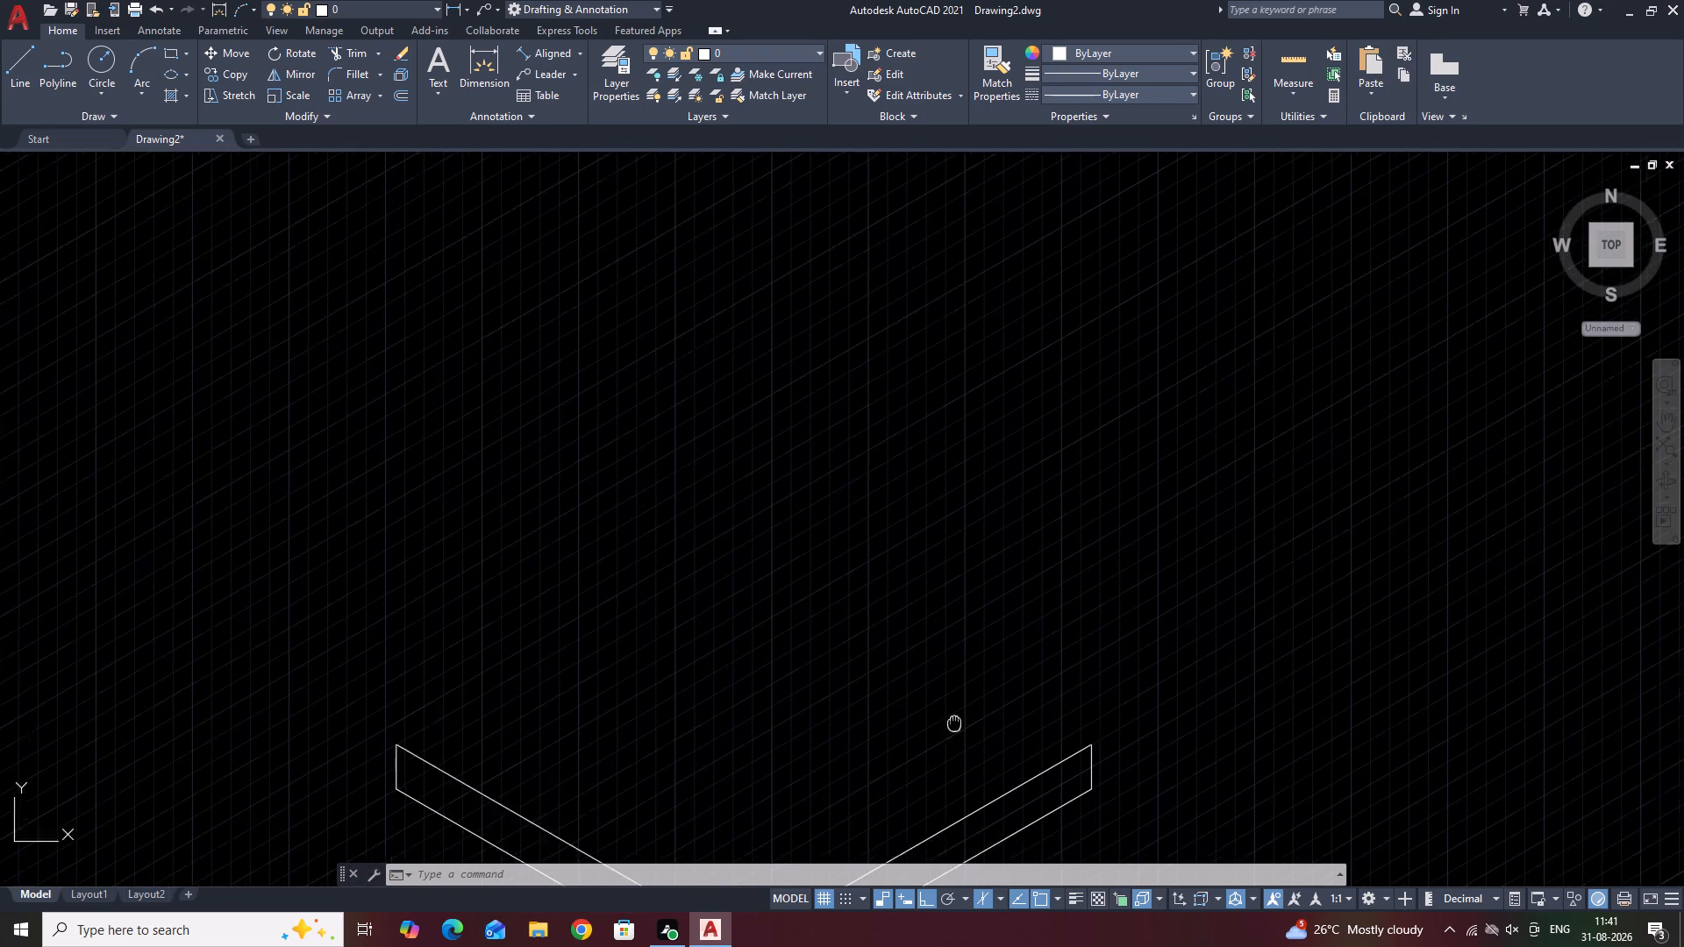
Draw a 60 mm line from the right face's far top corner, receding up-left along the 150° isometric axis.
middle_drag(961, 688, 999, 572)
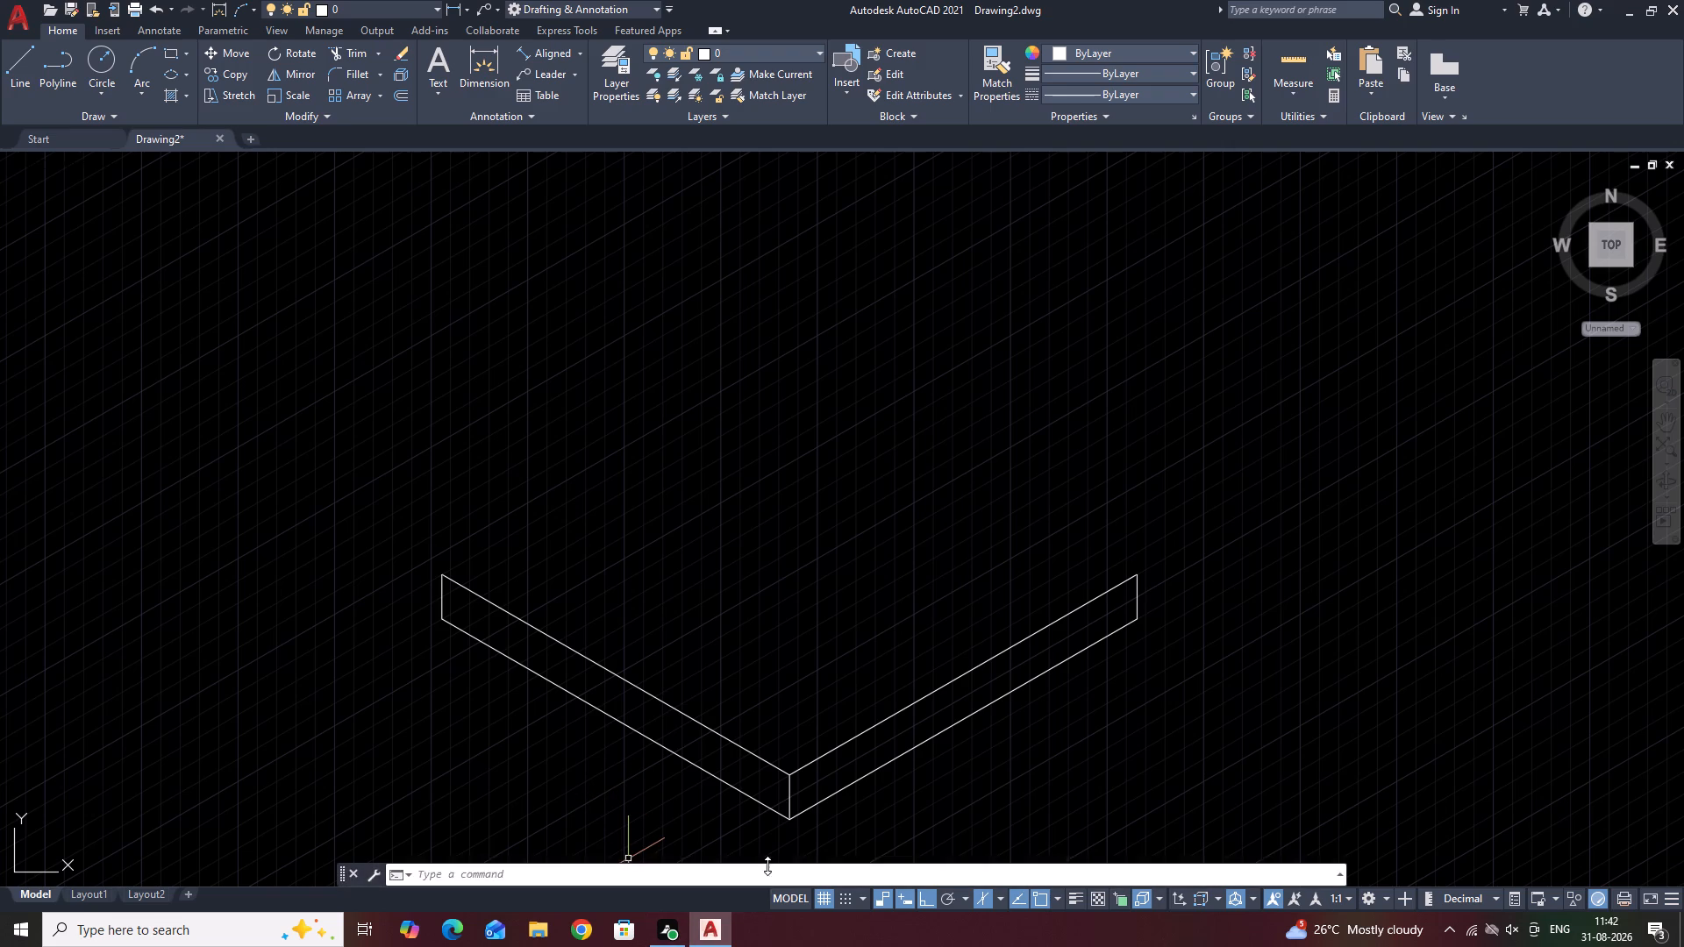
click(19, 61)
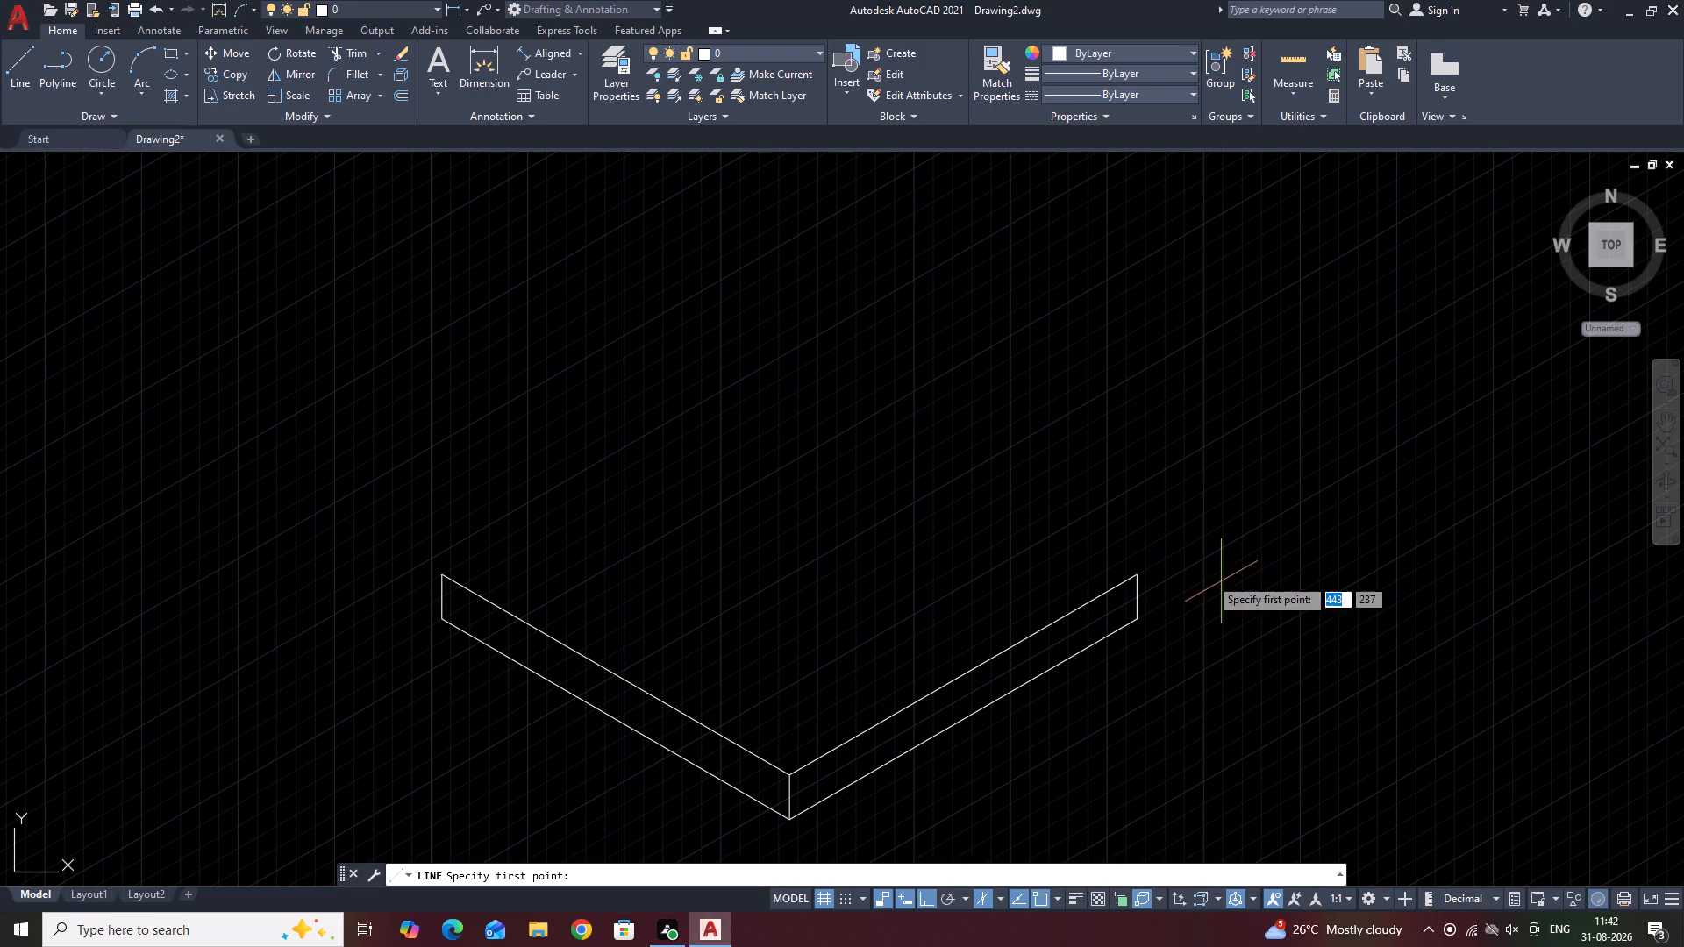
click(1134, 578)
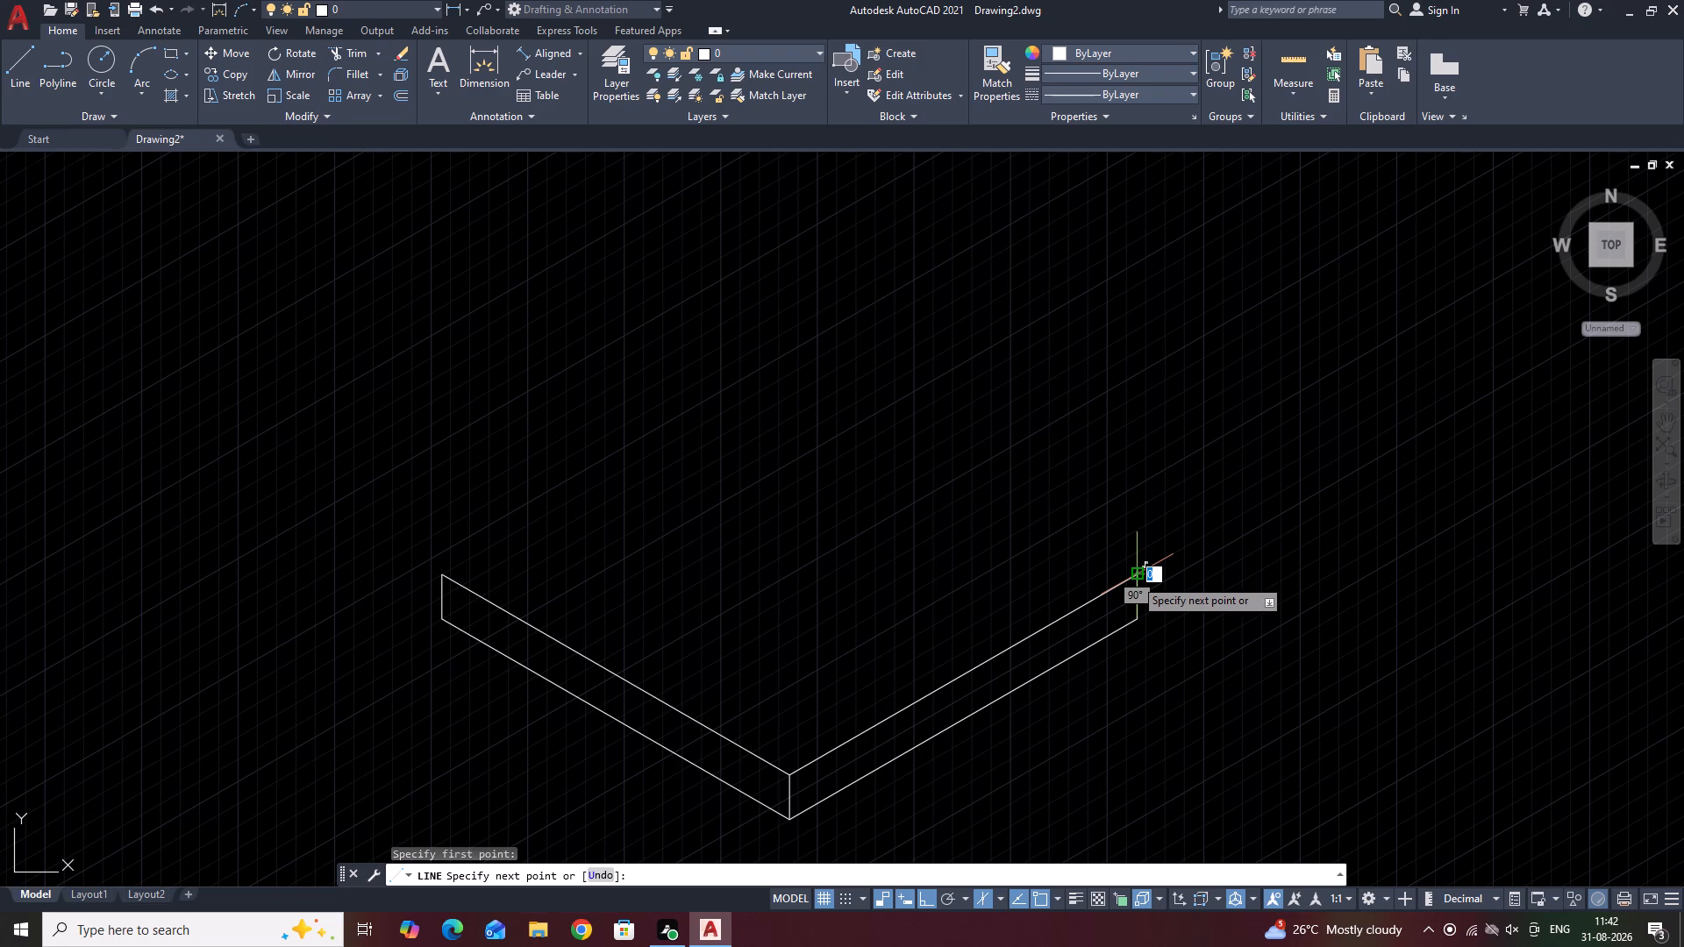
key(F5)
text(60)
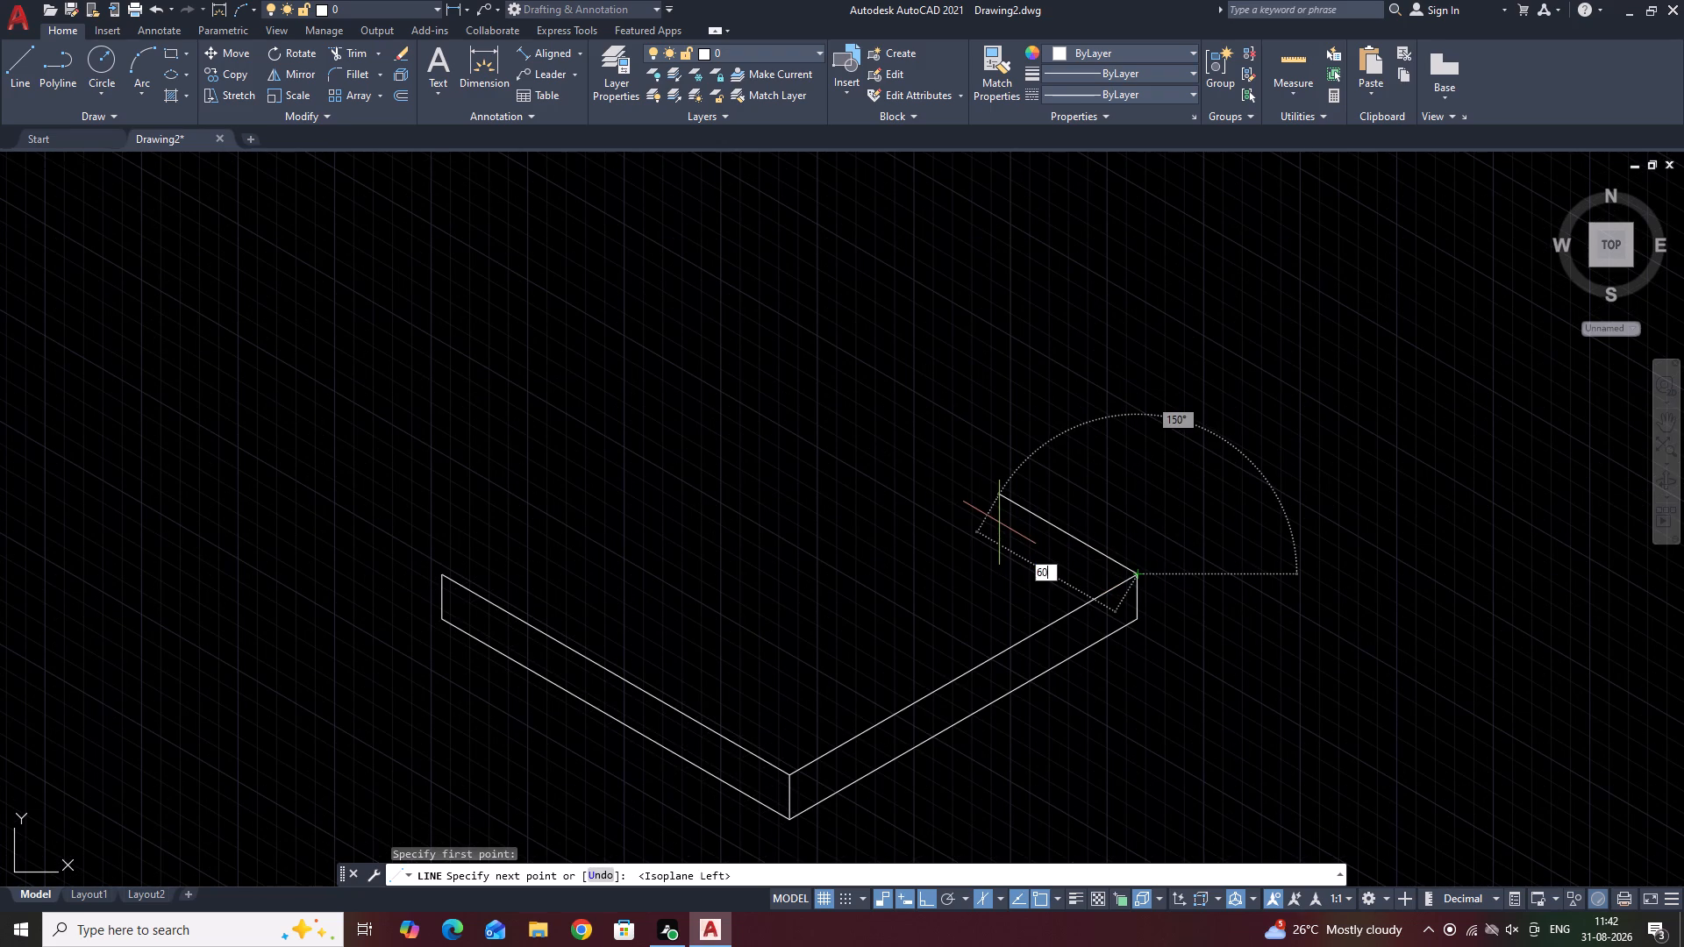
key(Return)
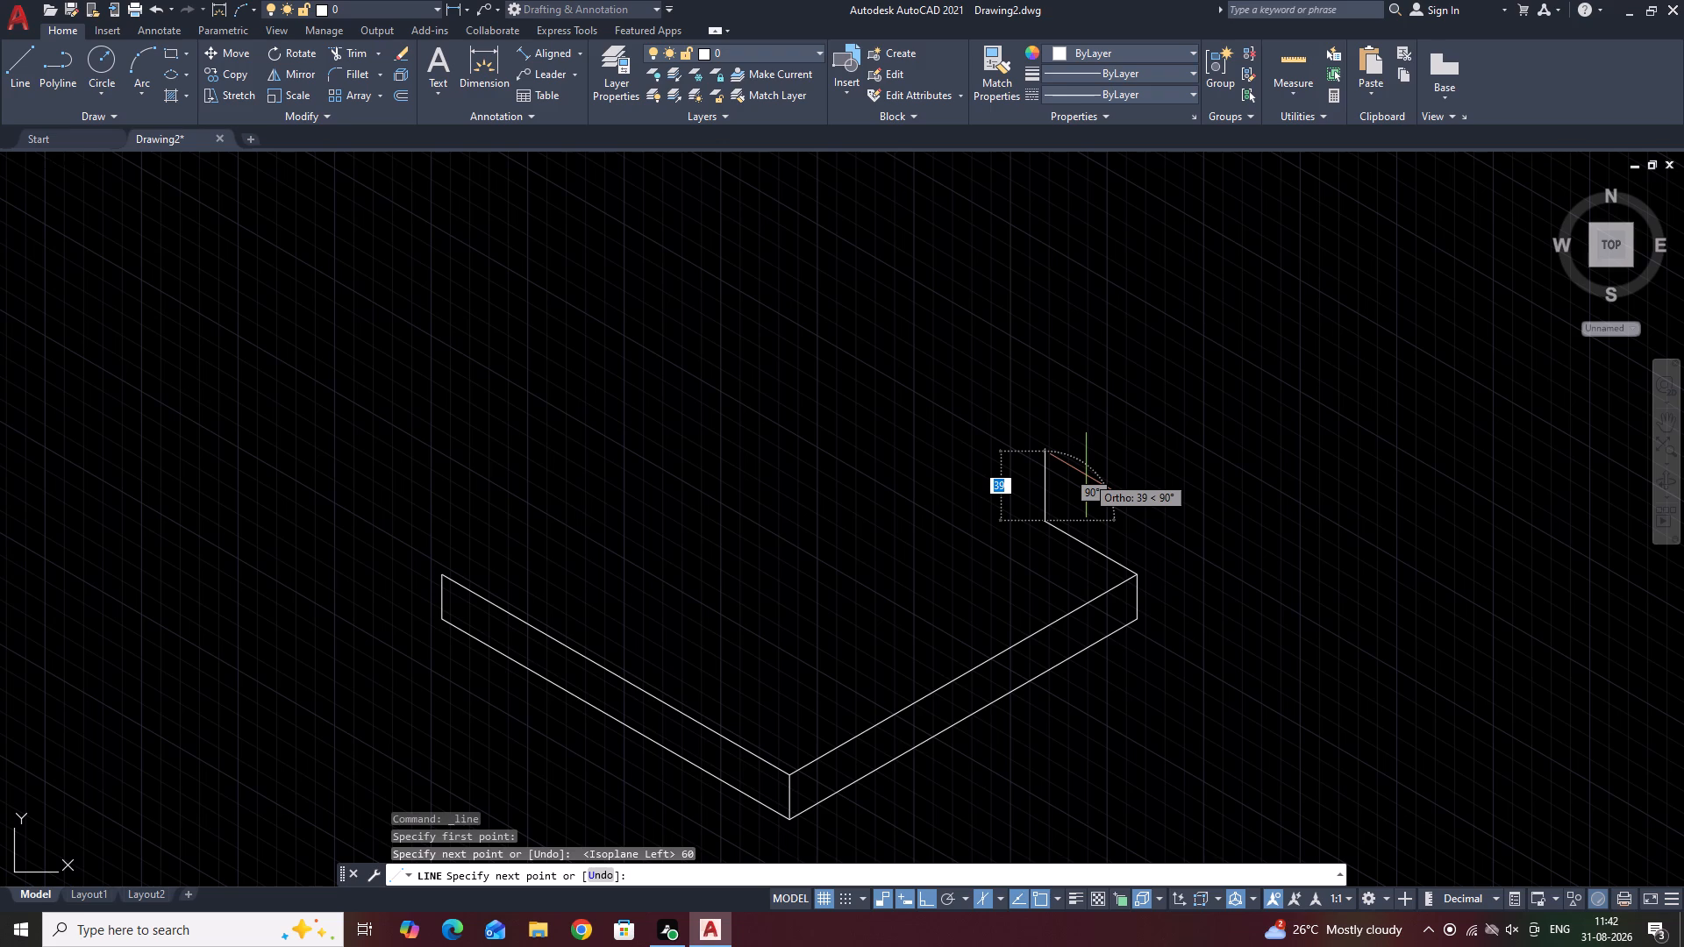
key(Escape)
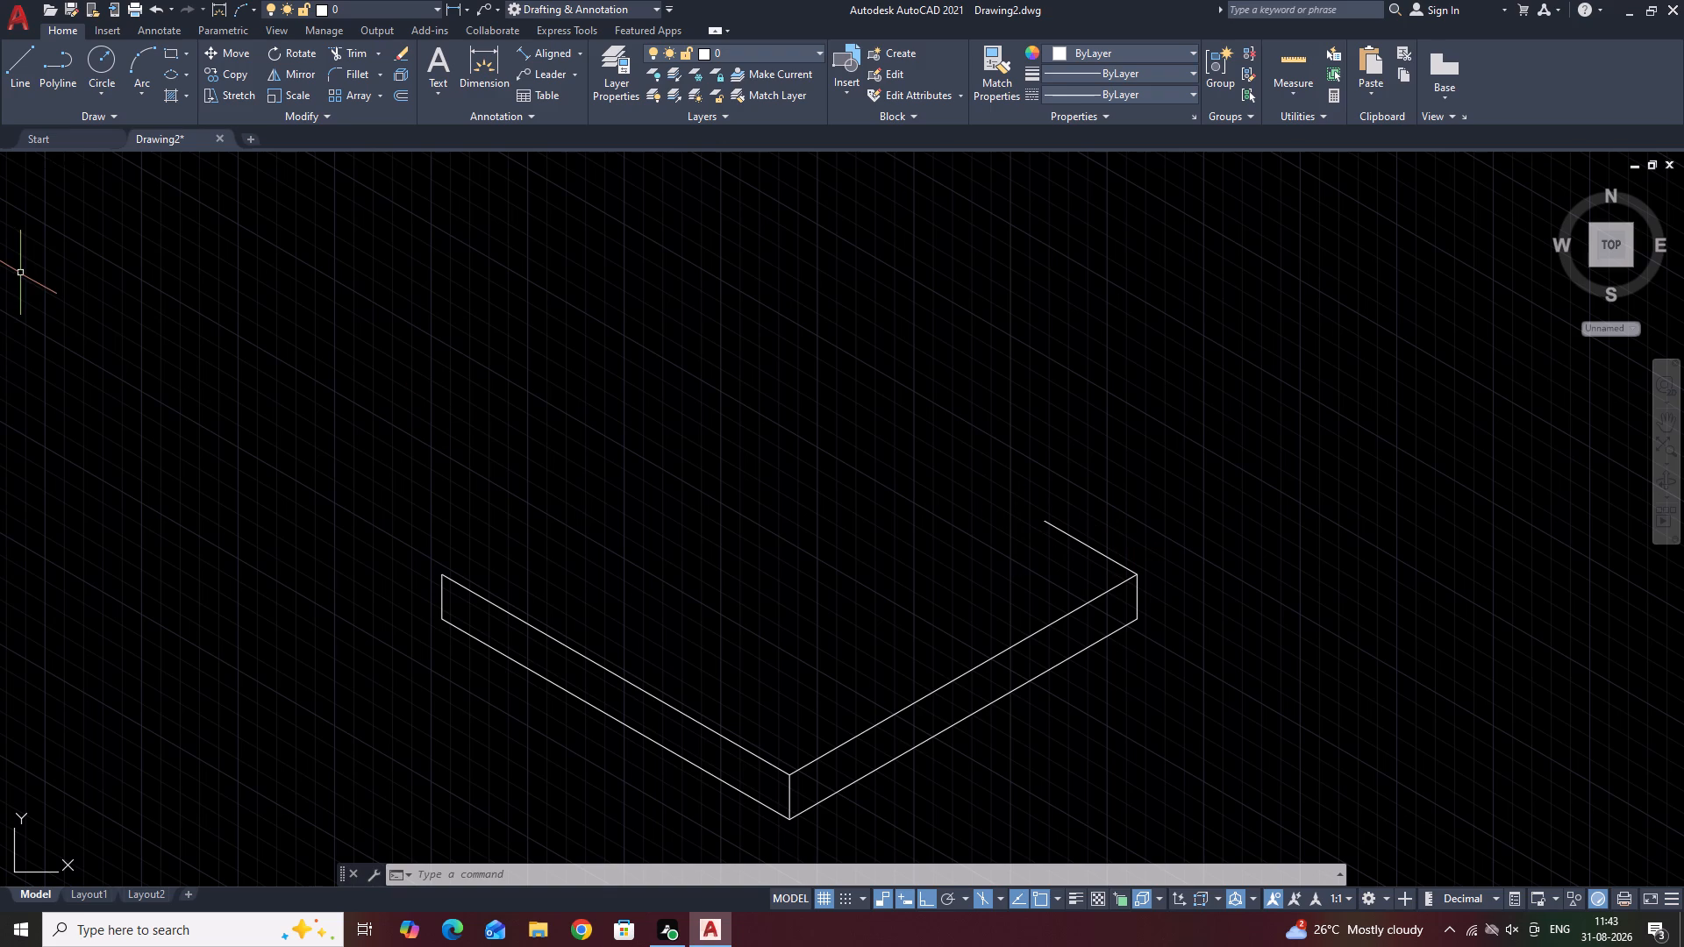
Switch to the top isoplane and try to place an isocircle centre by tracking 10 mm from the 60 mm line's free end.
text(EL)
key(space)
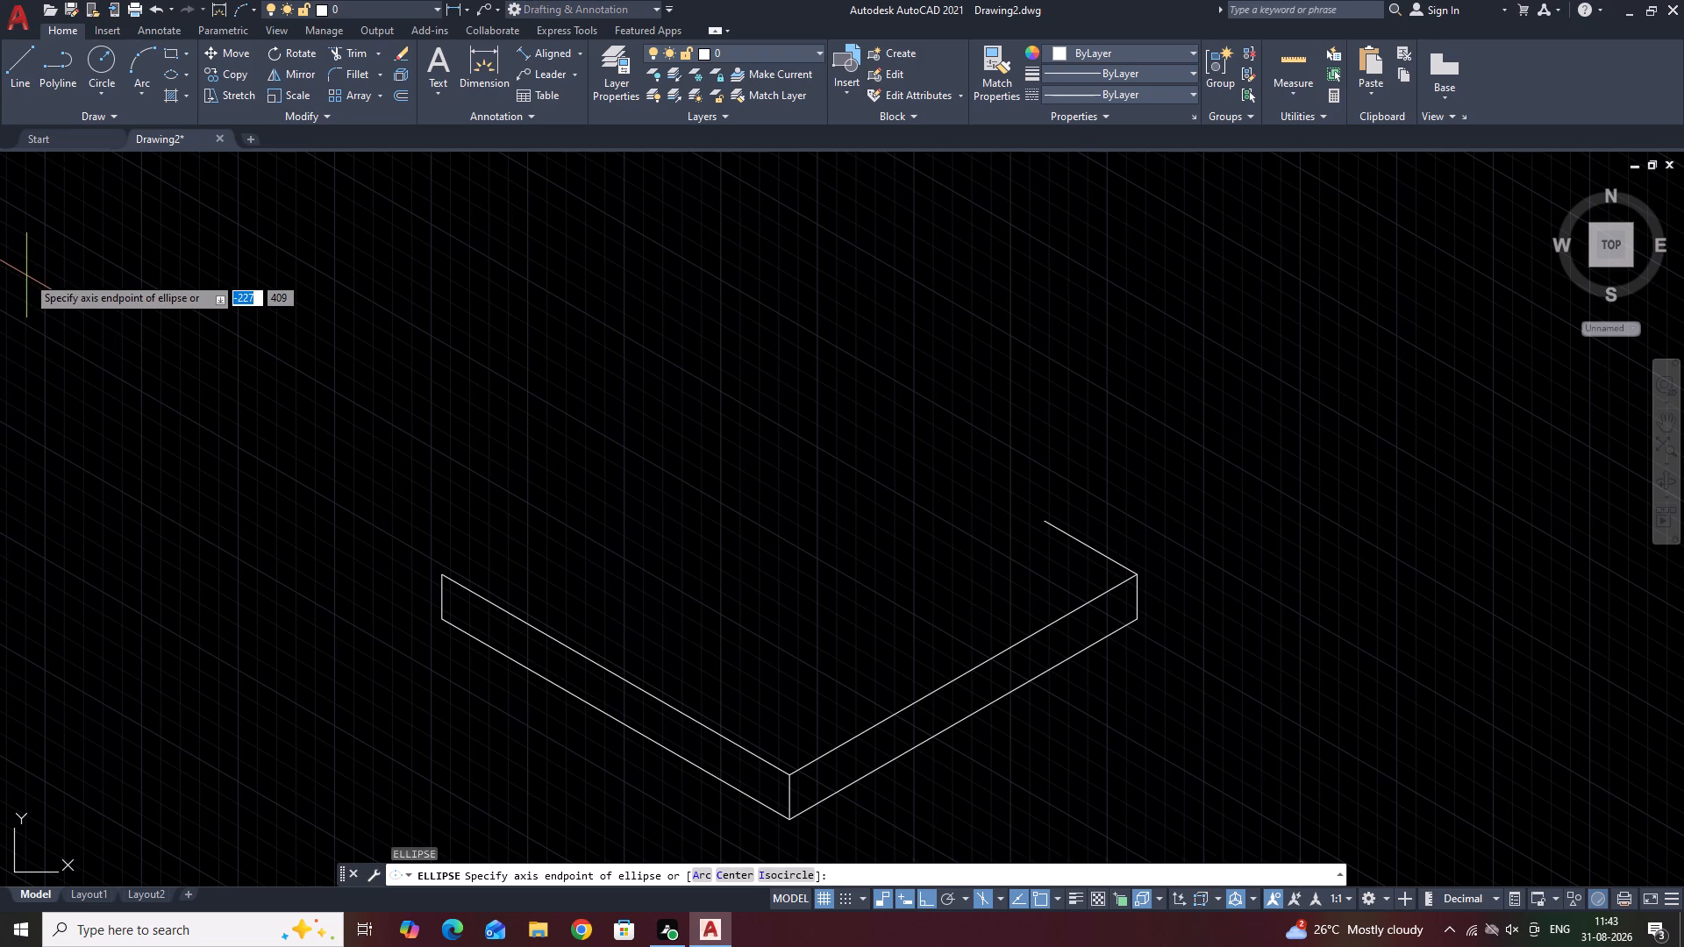
key(i)
key(Return)
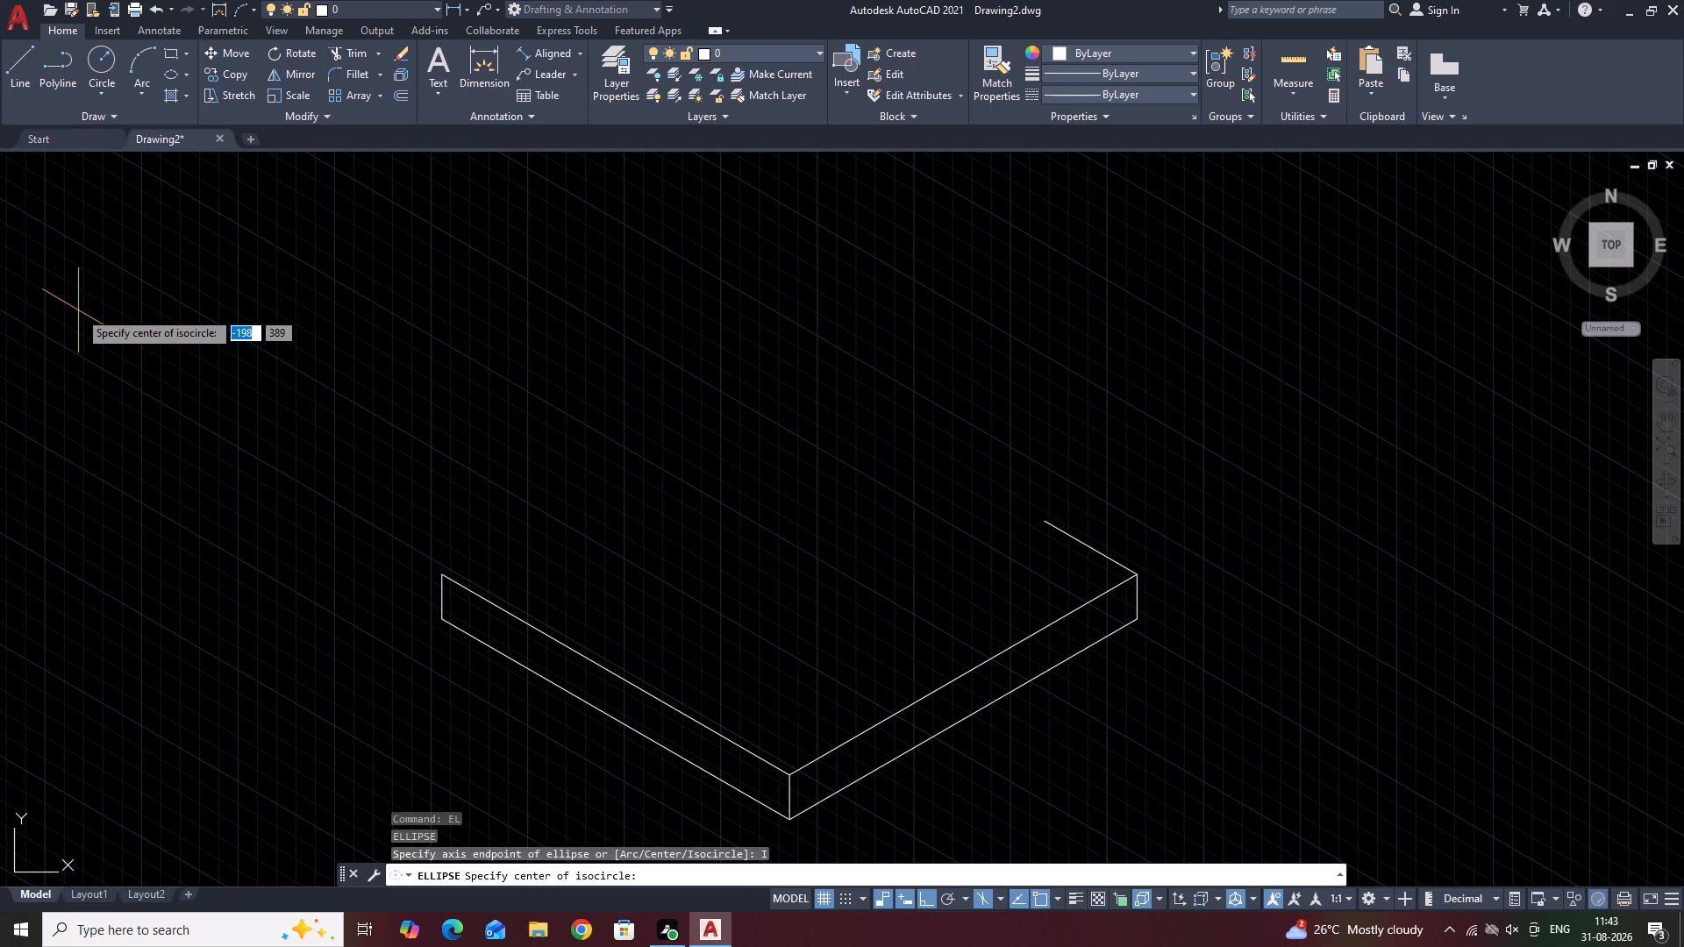
key(t)
key(k)
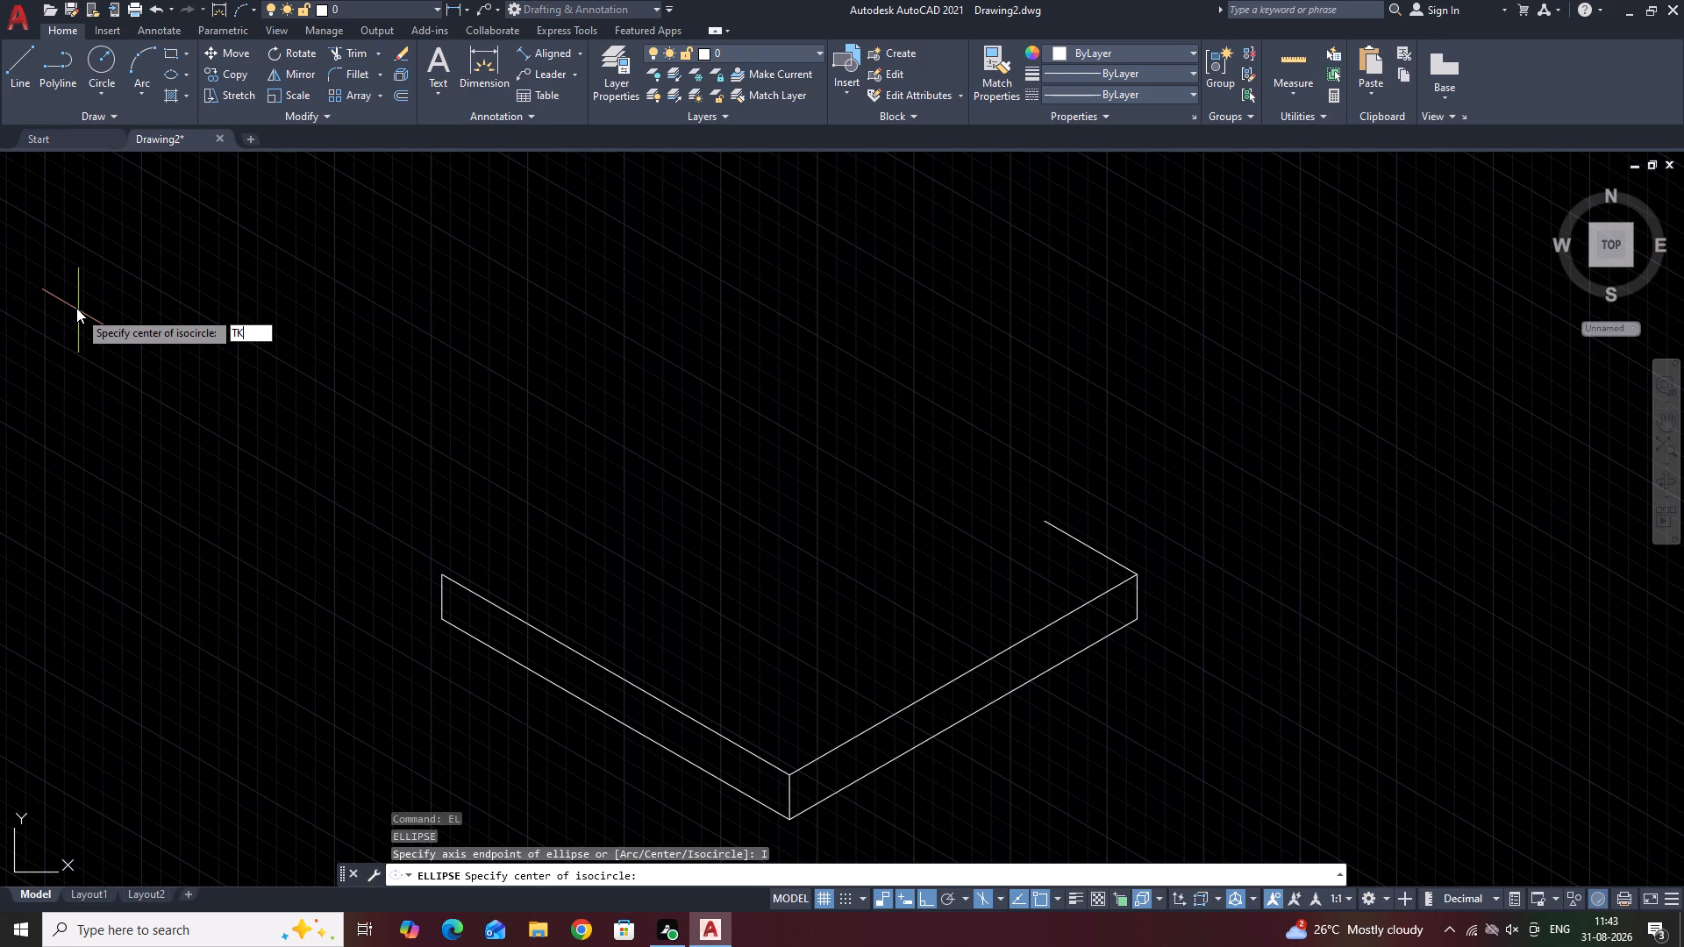
key(Return)
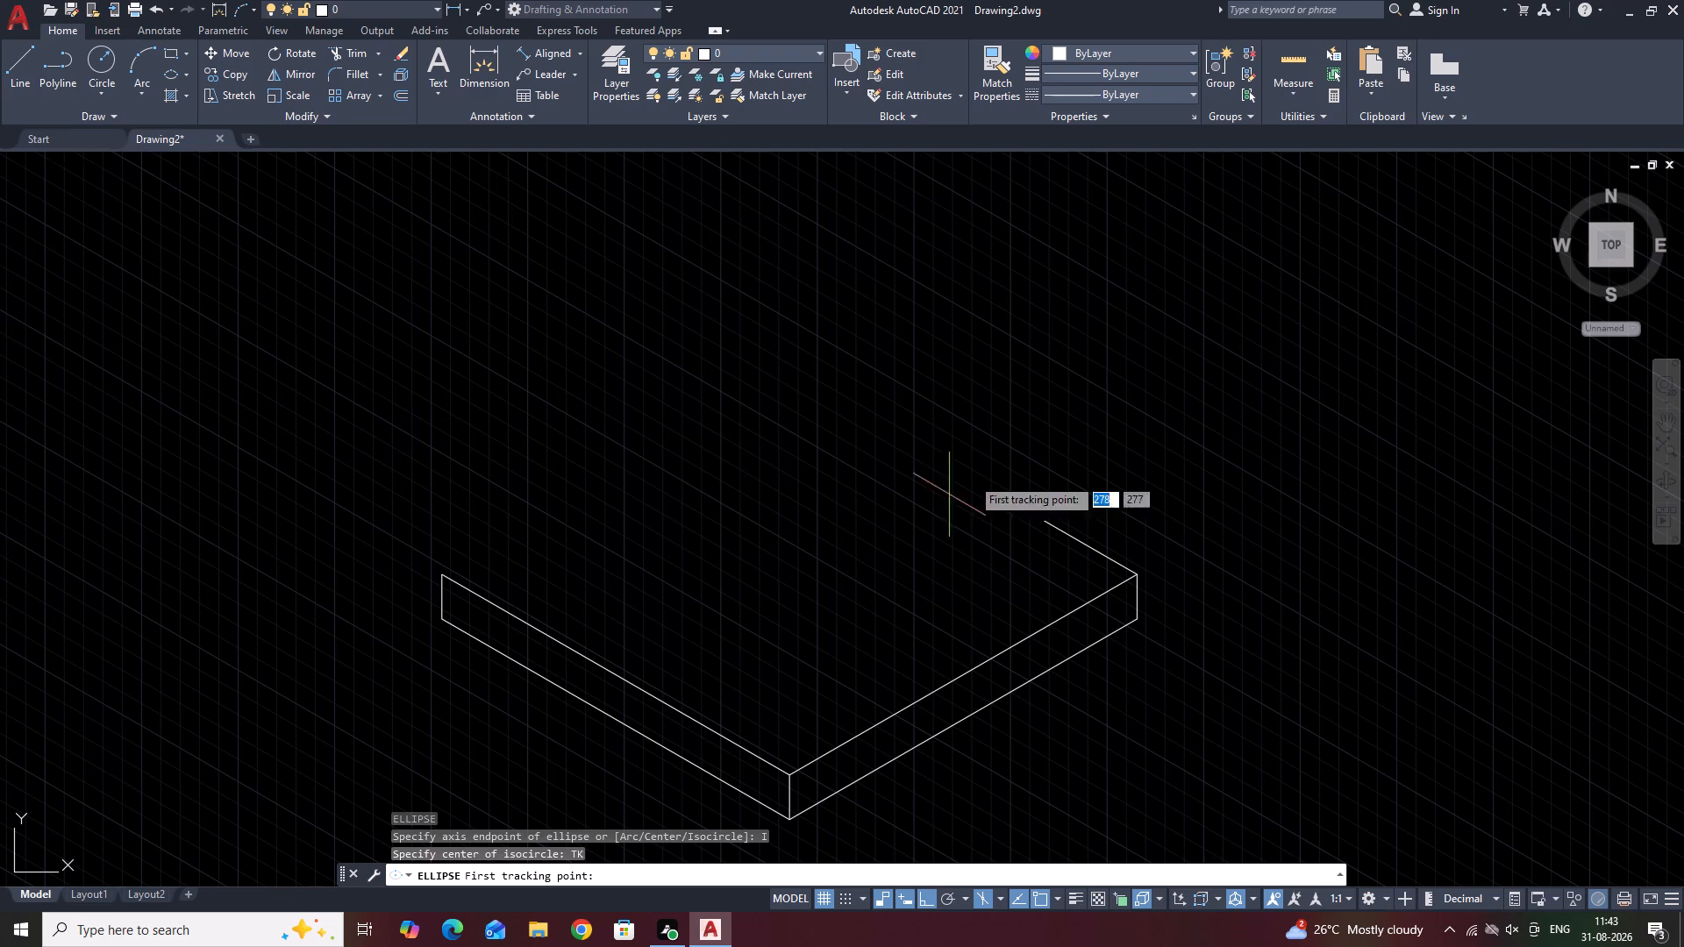
click(1044, 518)
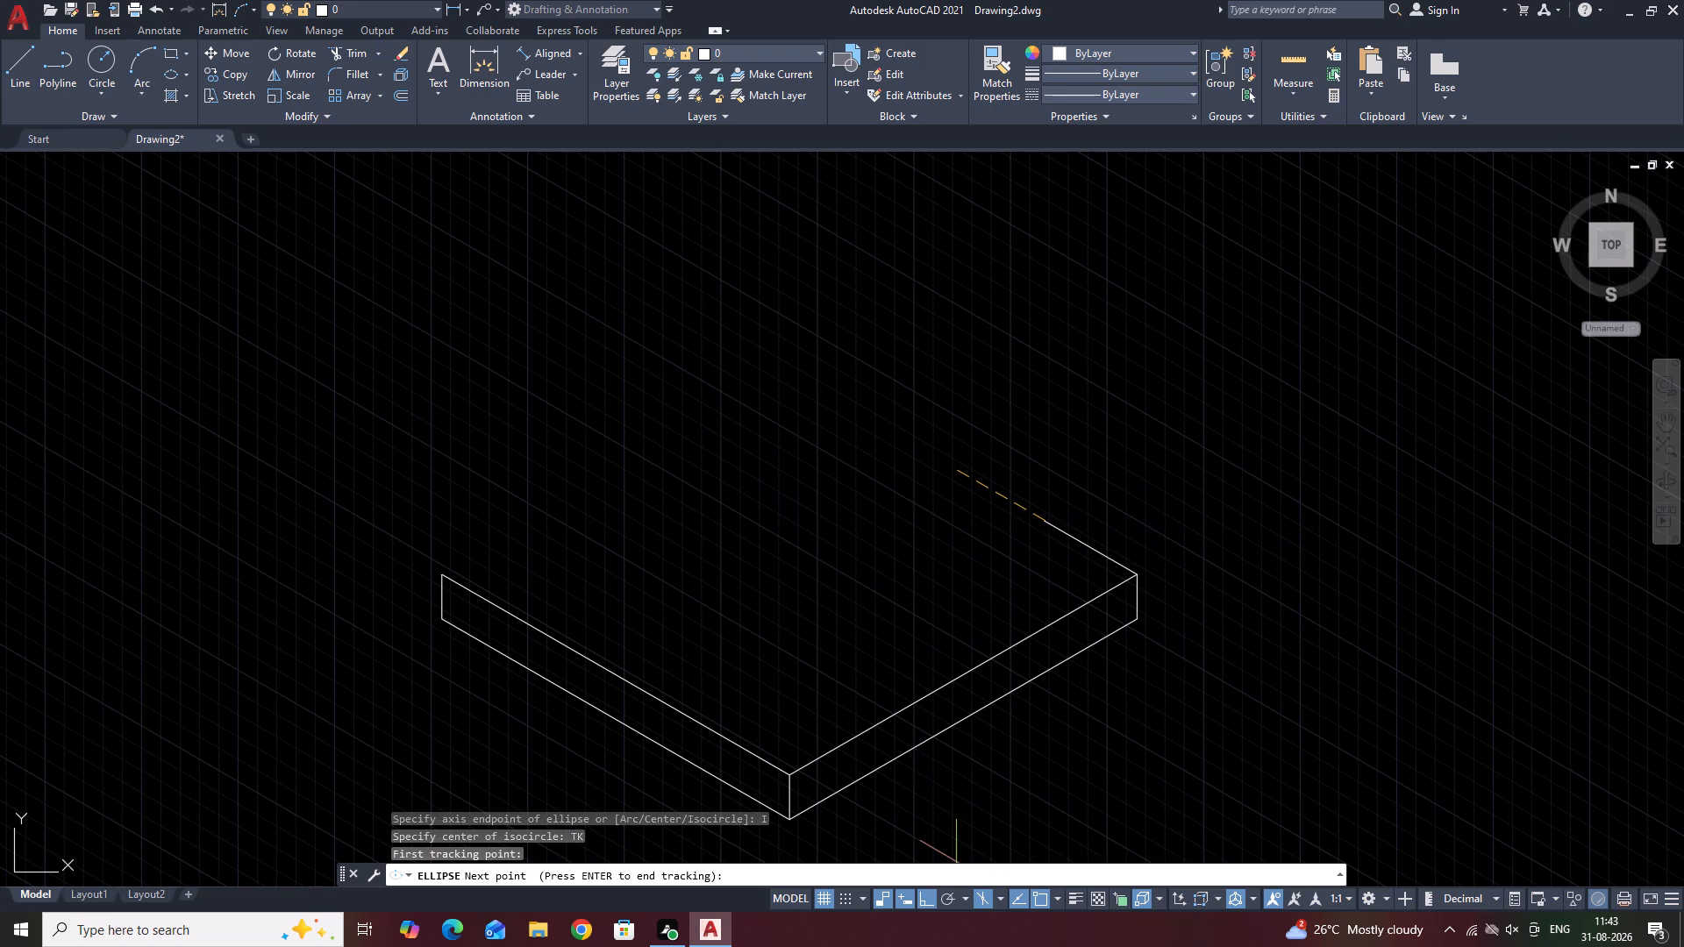
click(995, 896)
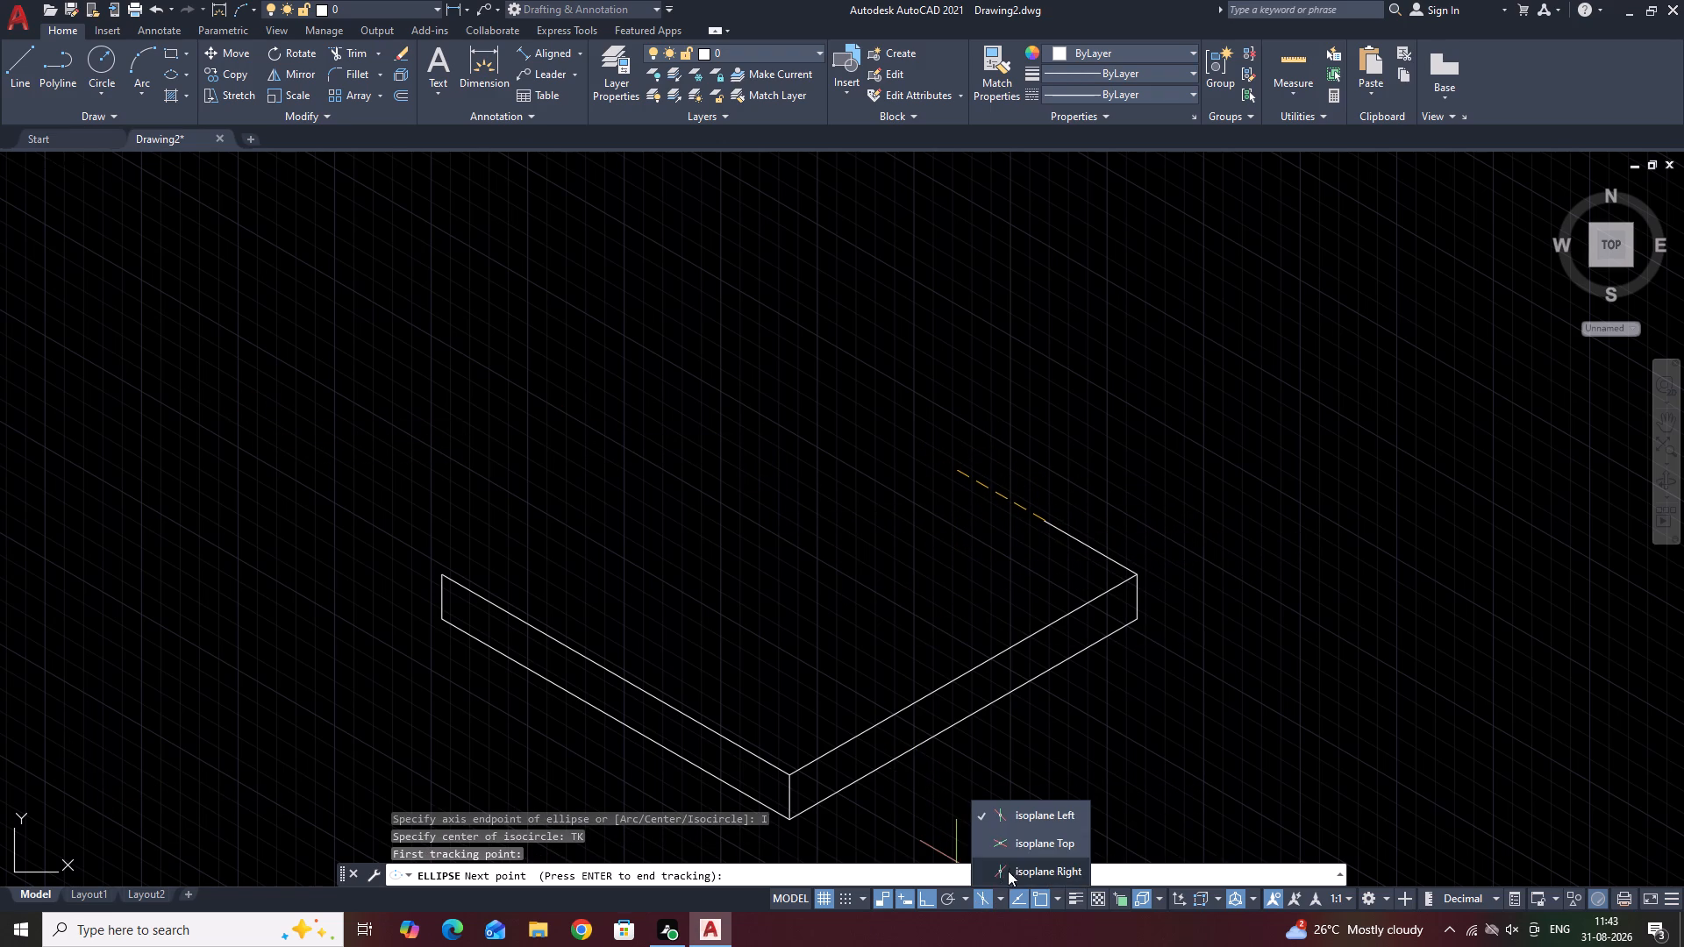
click(1024, 846)
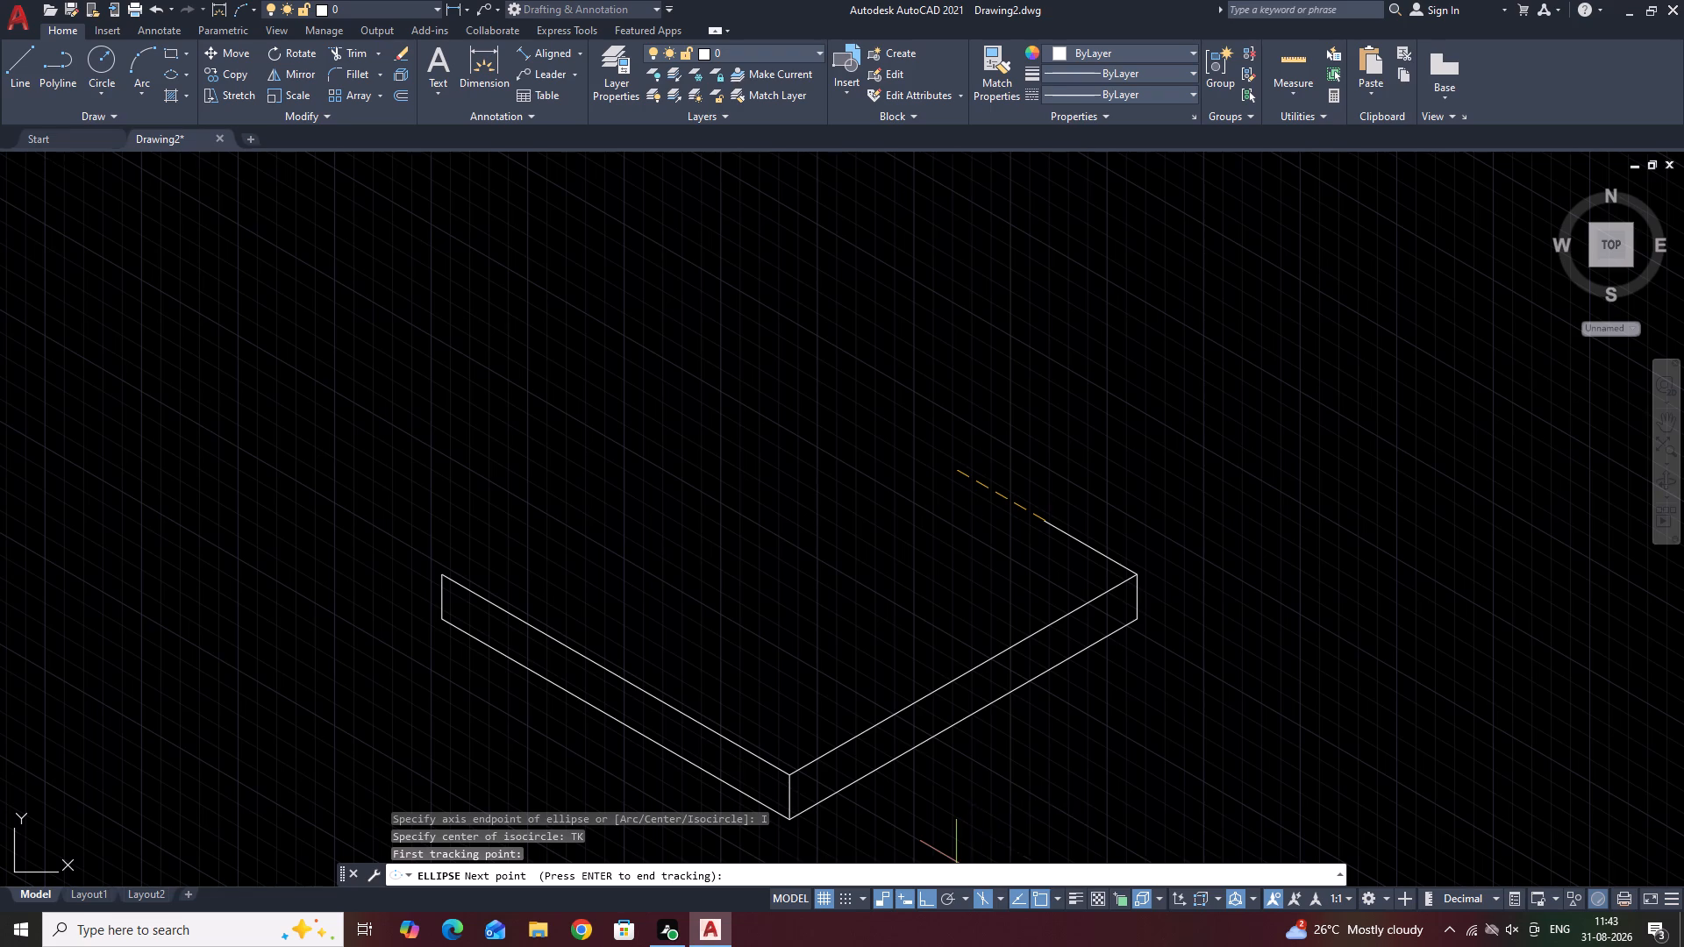
scroll(943, 590, up, 1)
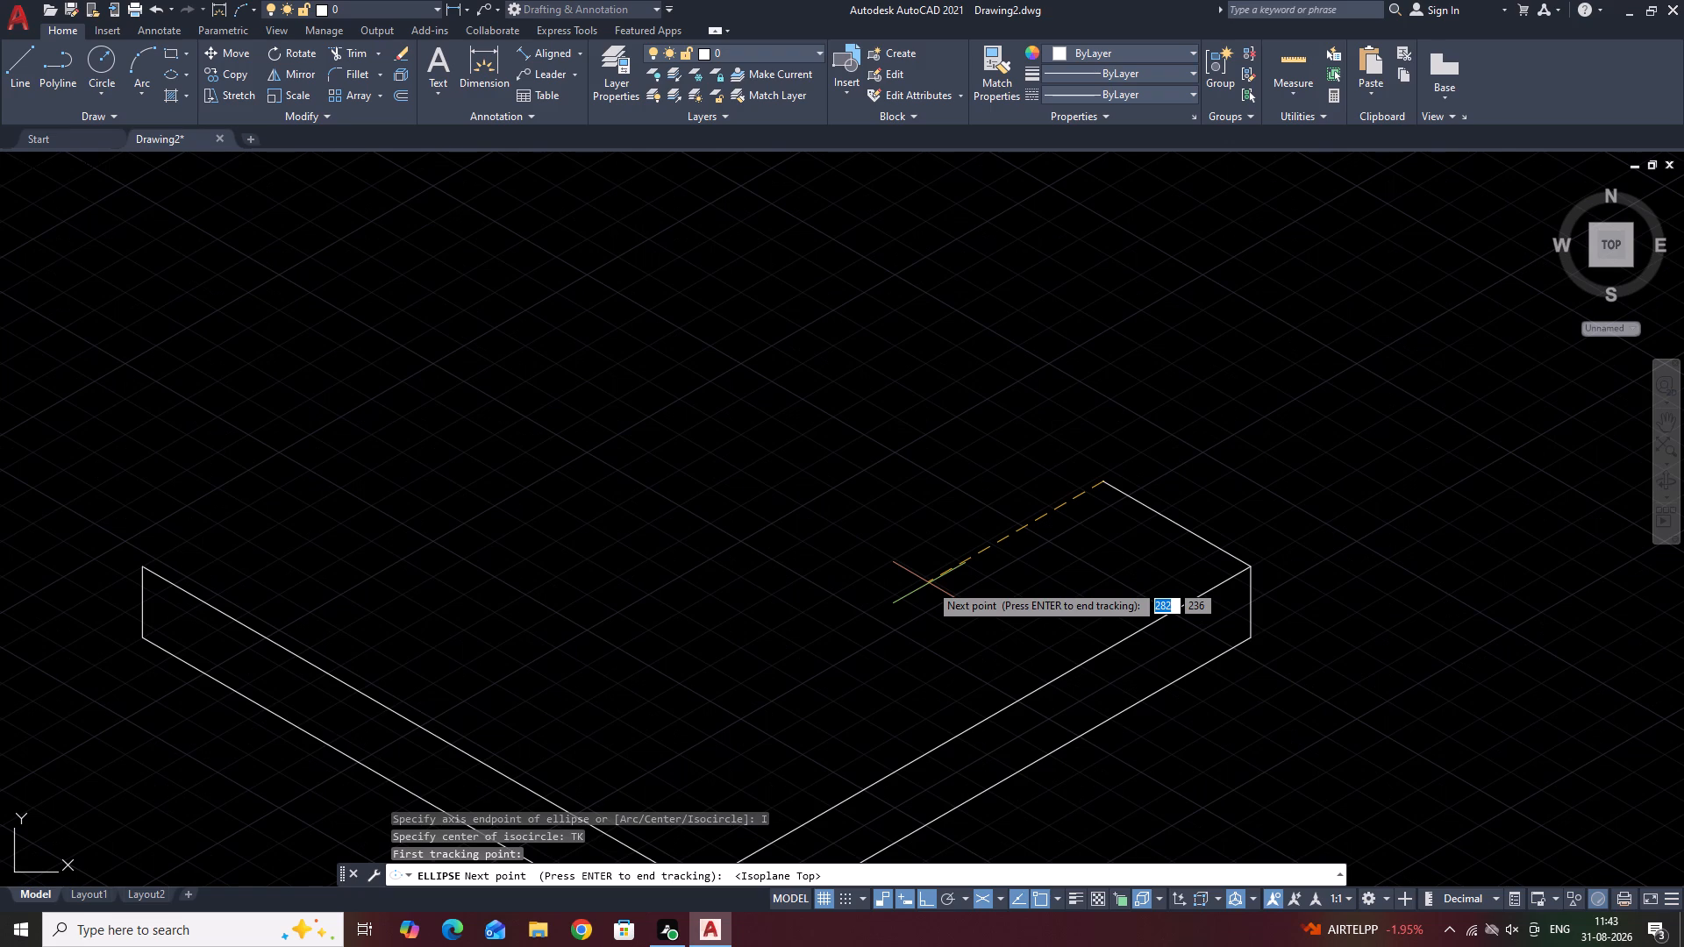
text(10)
key(Return)
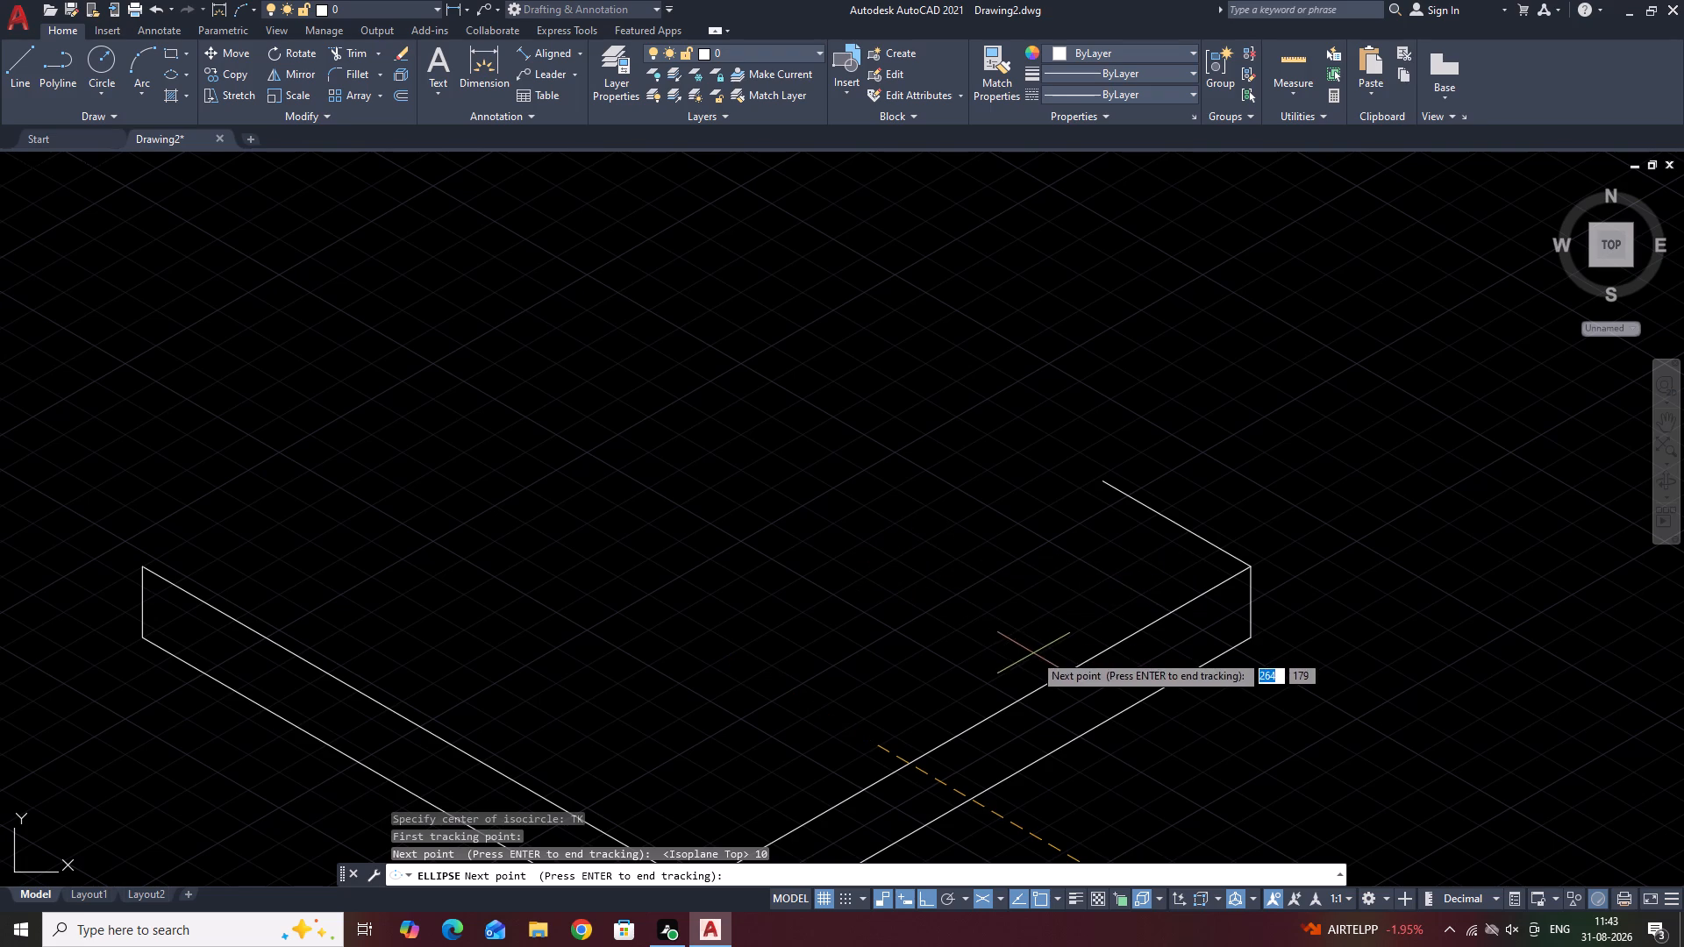
scroll(1016, 618, down, 3)
scroll(1065, 687, up, 2)
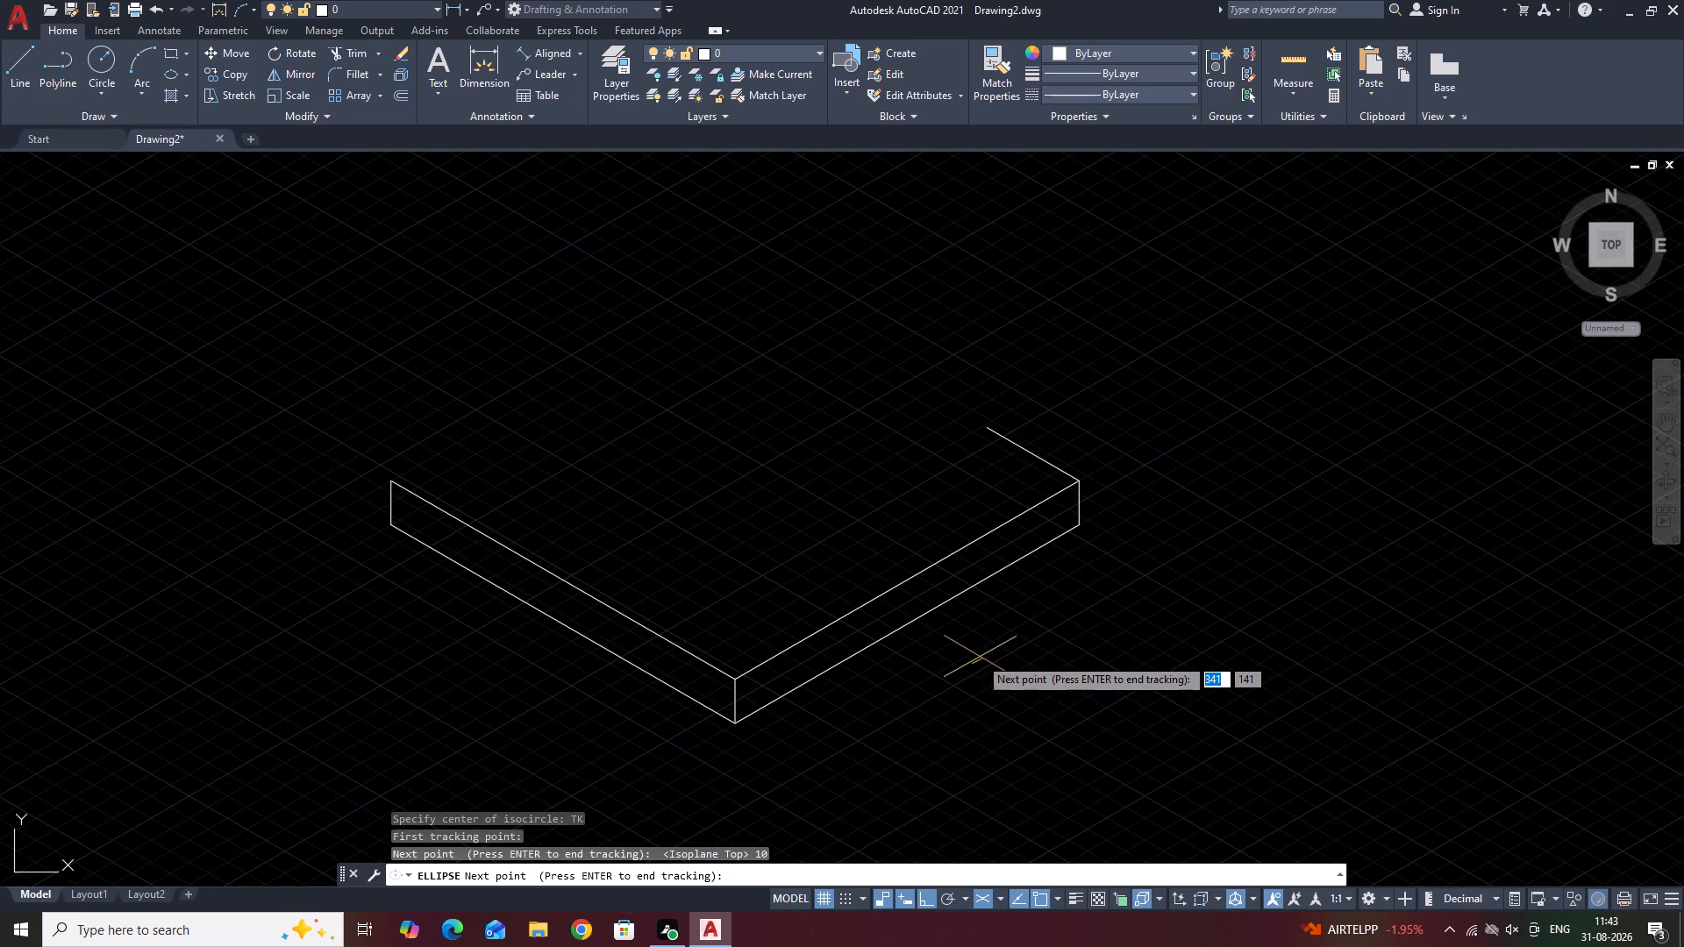
key(Escape)
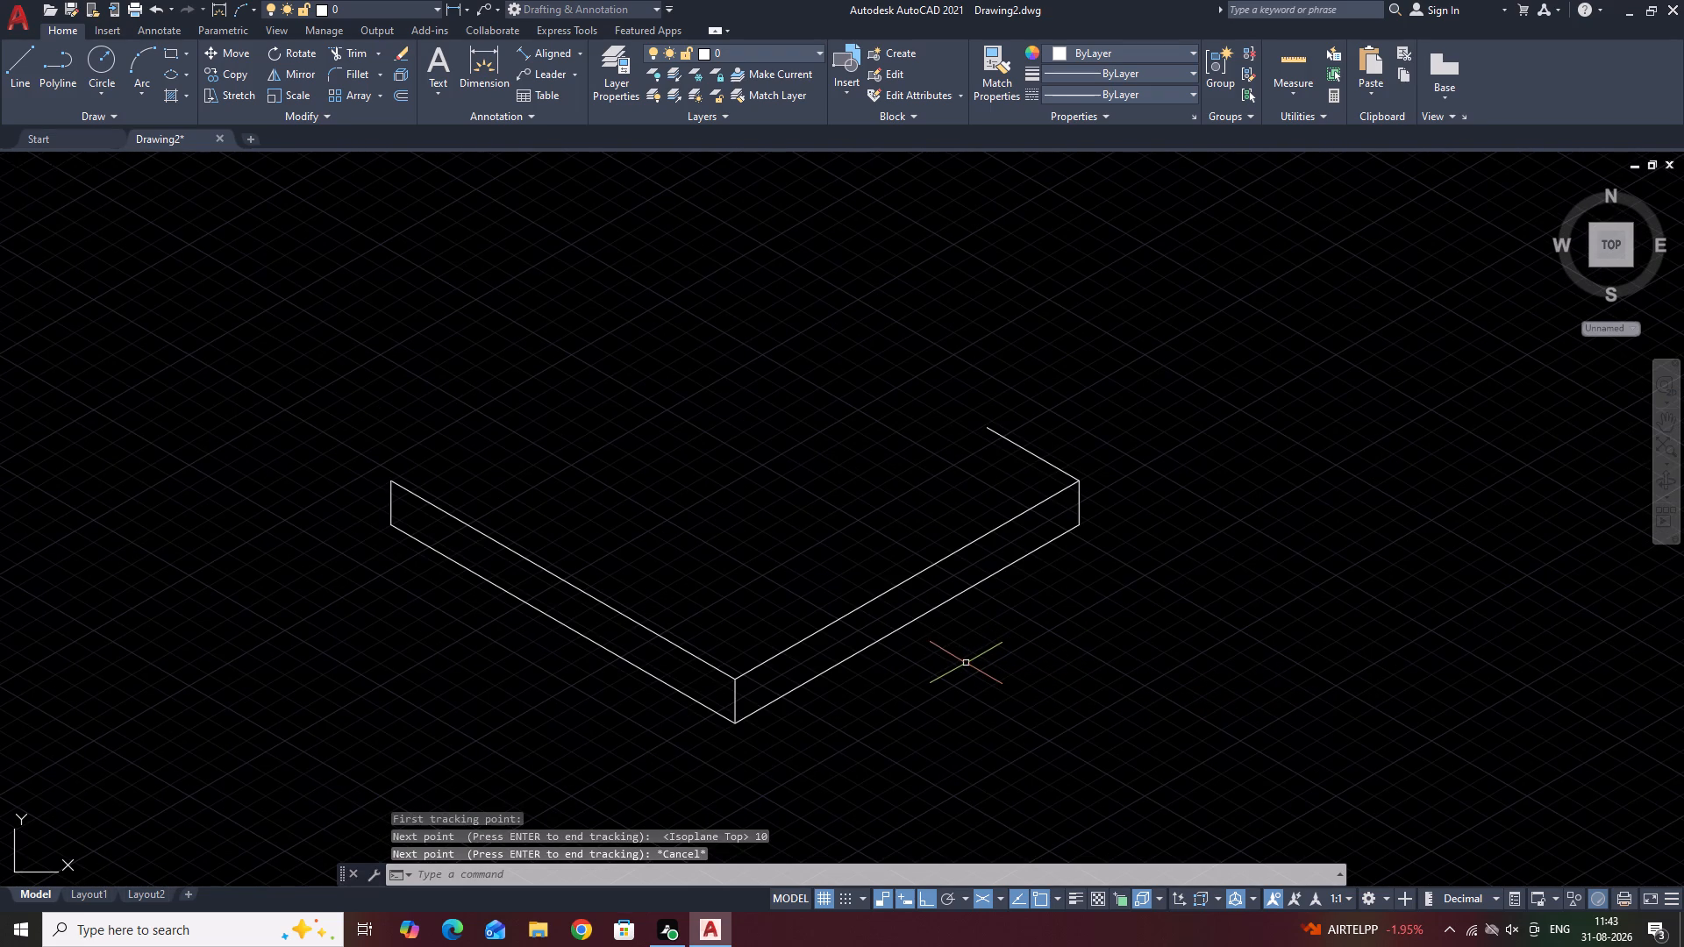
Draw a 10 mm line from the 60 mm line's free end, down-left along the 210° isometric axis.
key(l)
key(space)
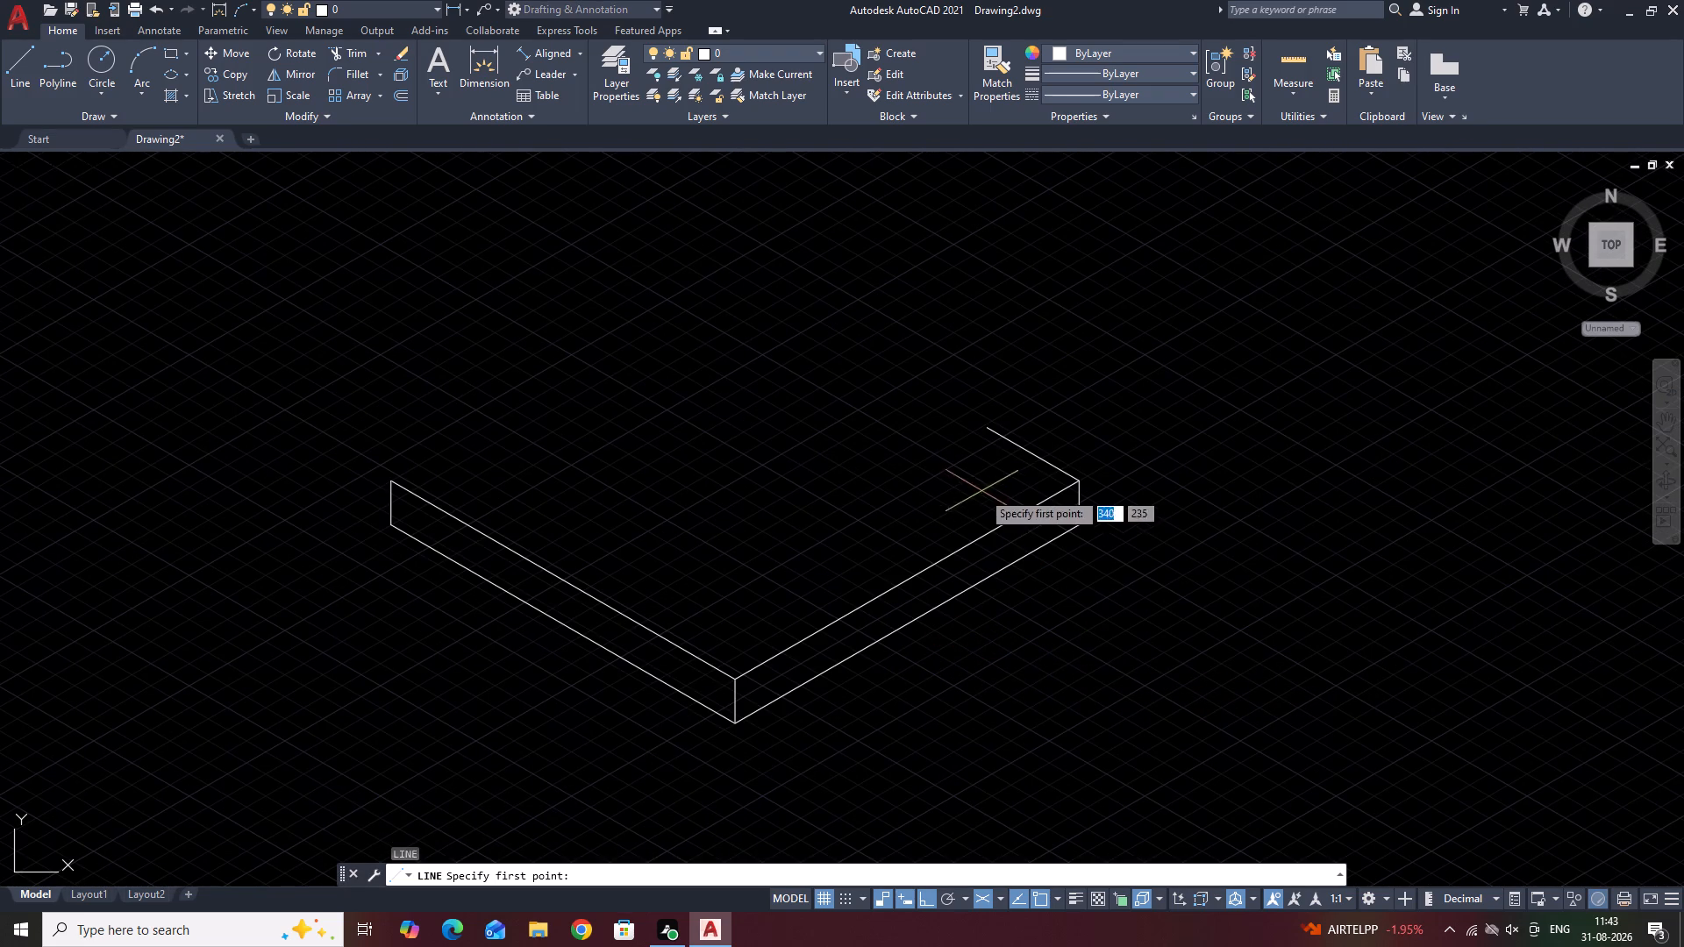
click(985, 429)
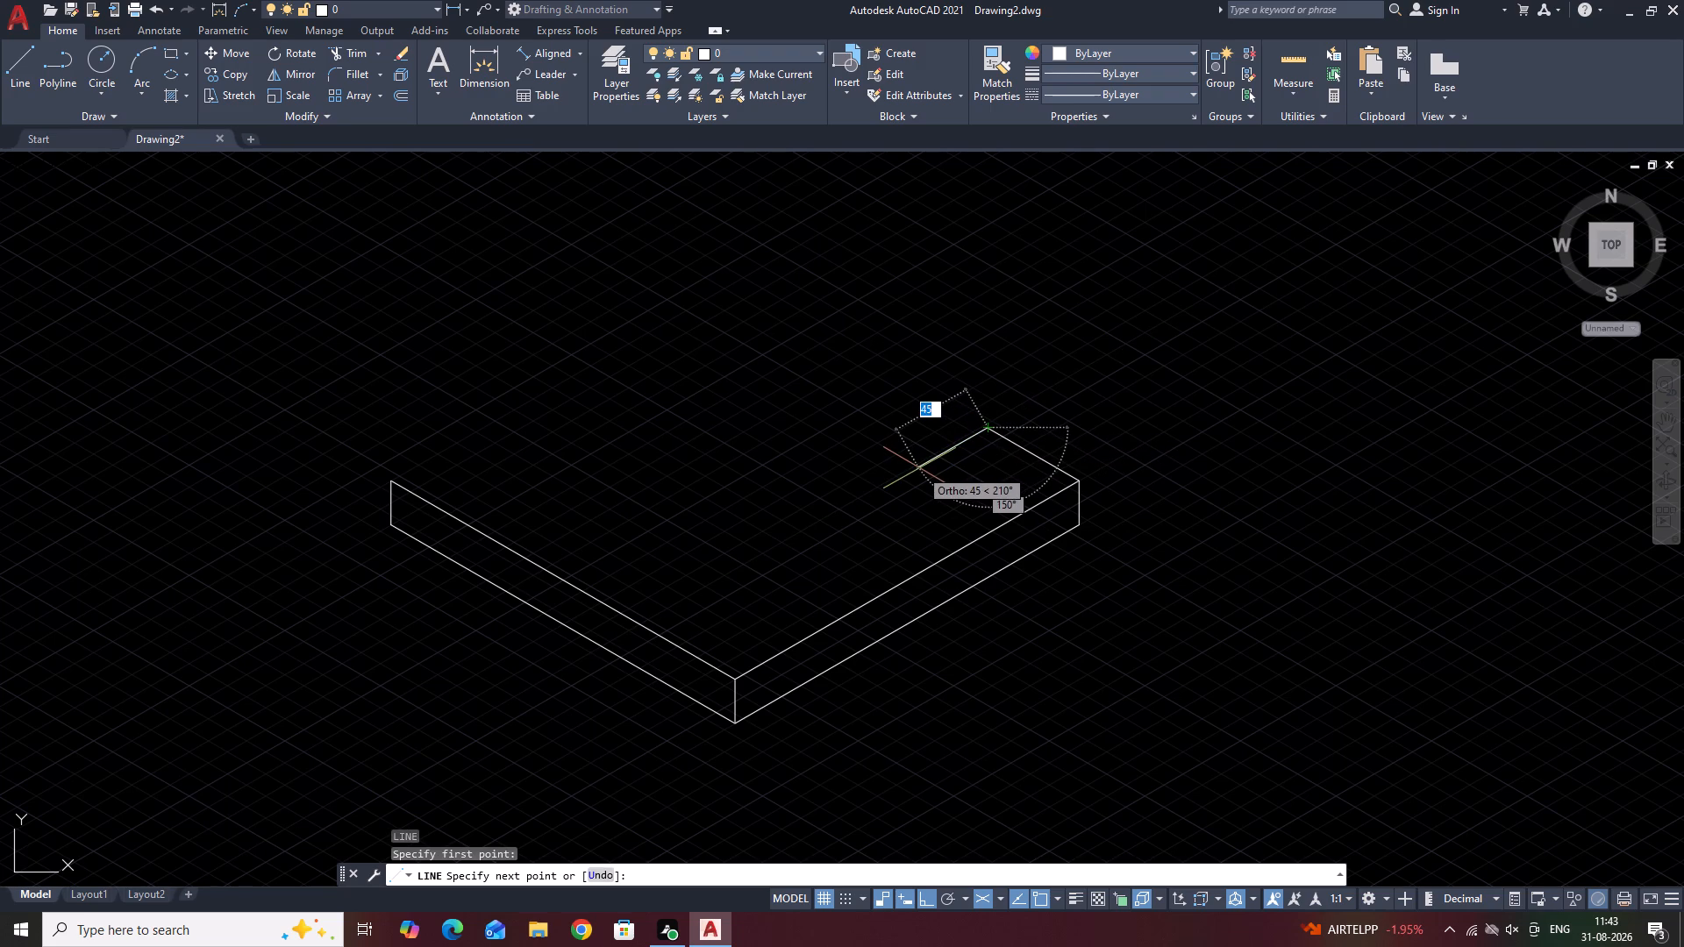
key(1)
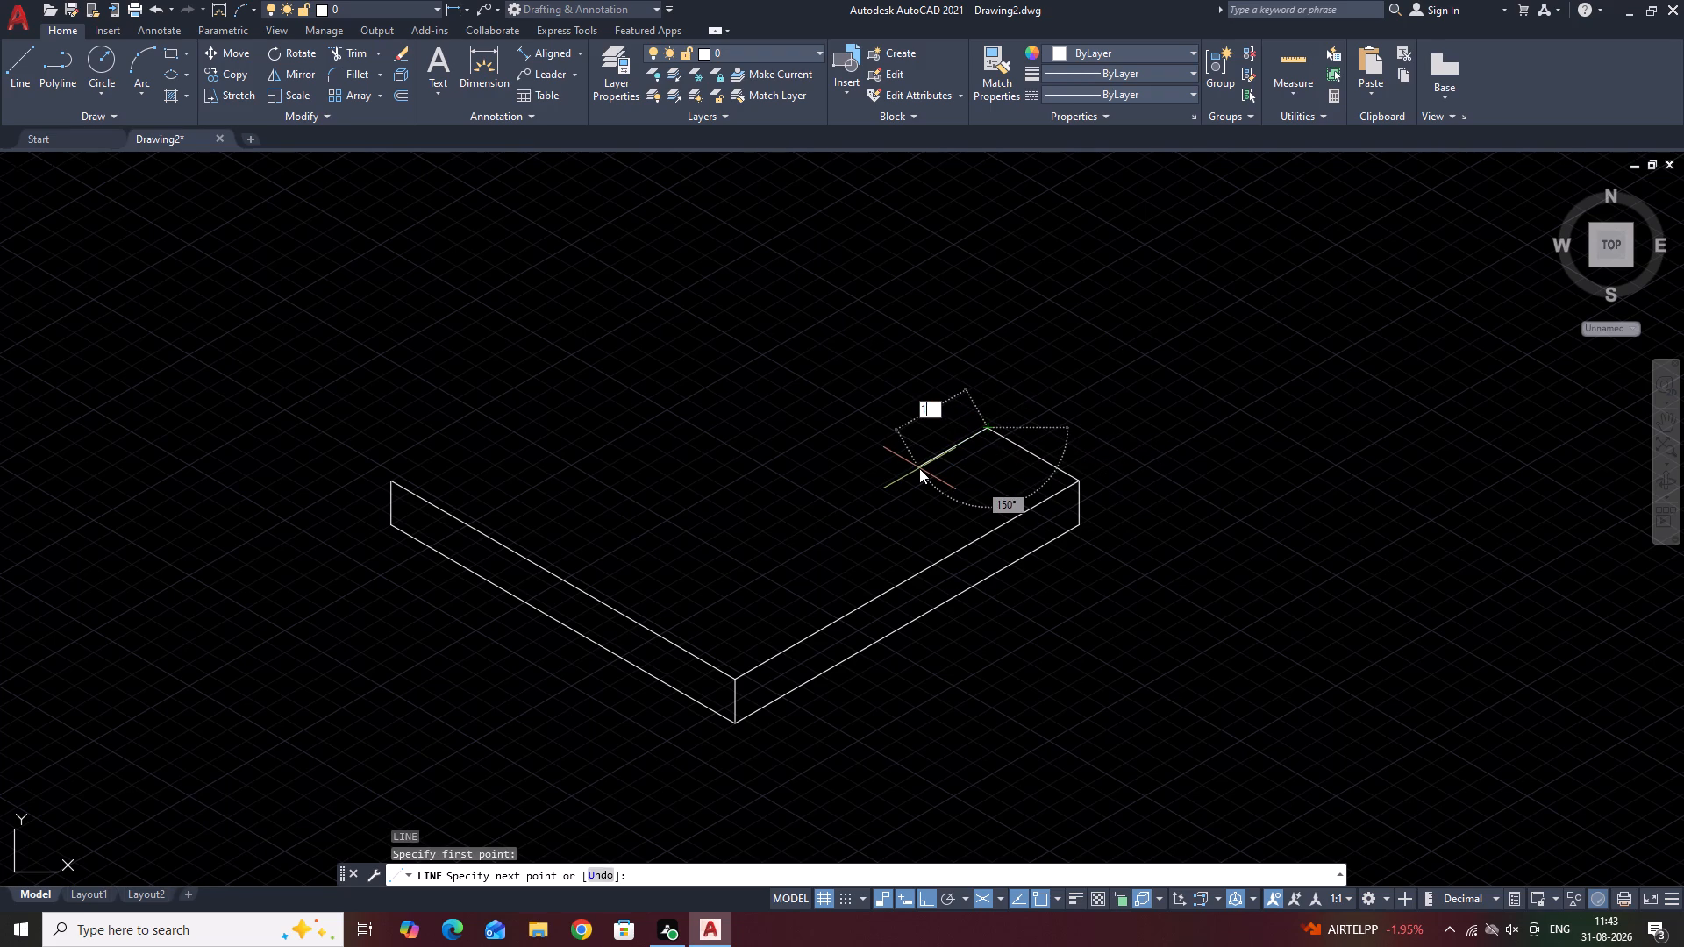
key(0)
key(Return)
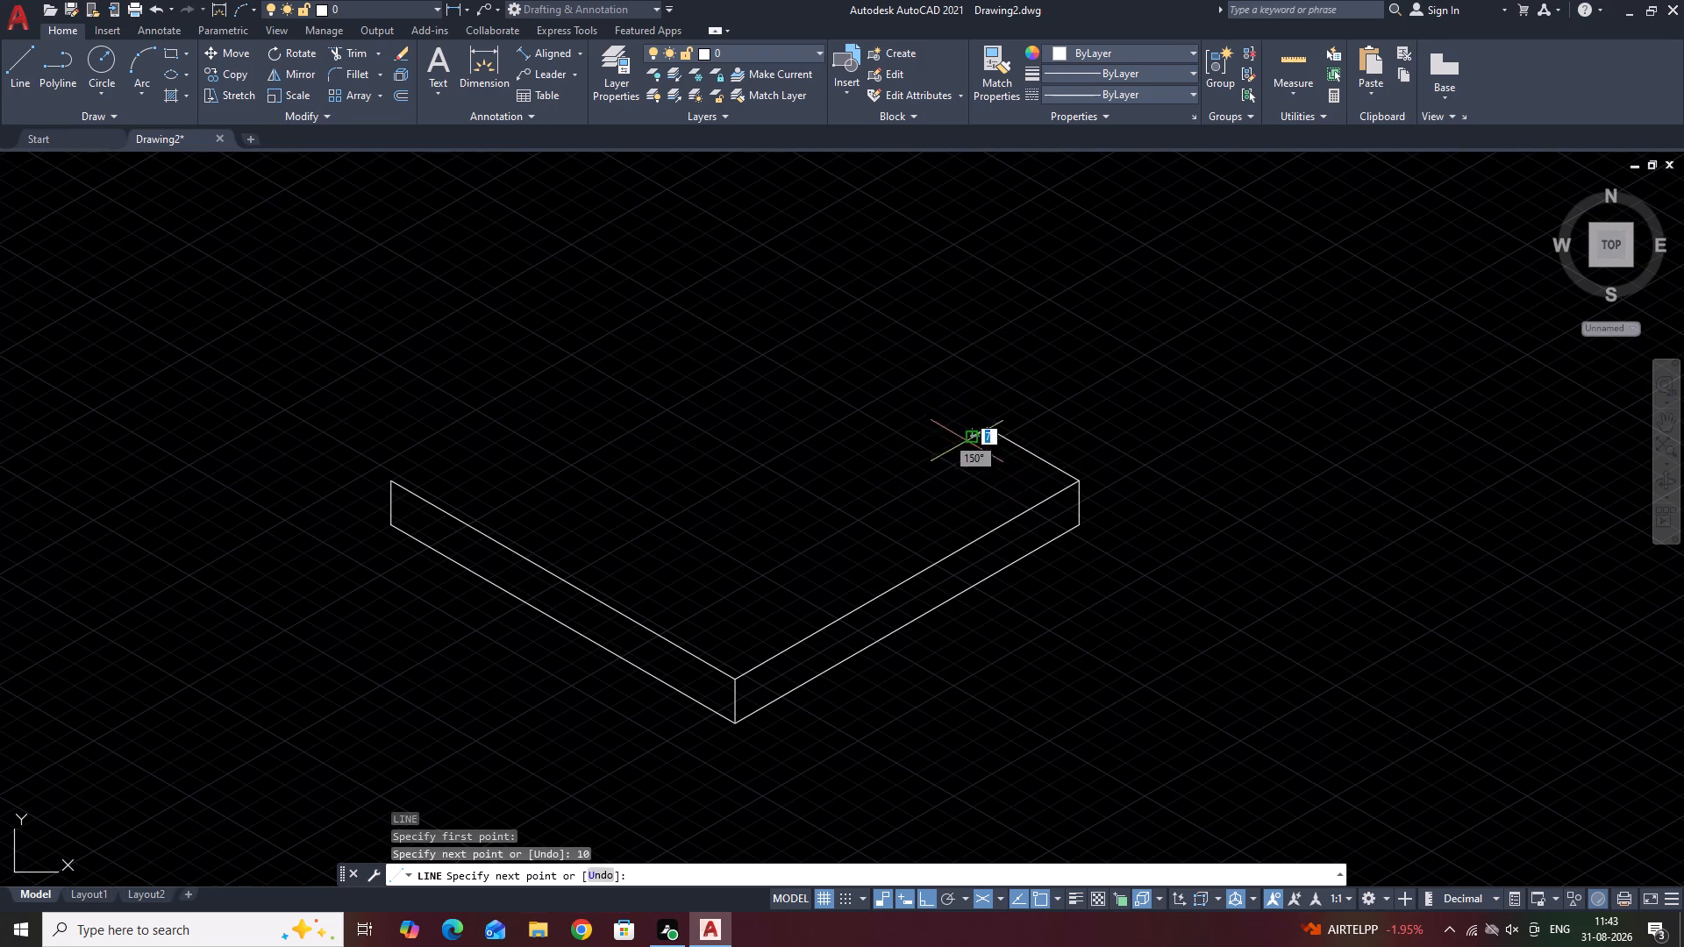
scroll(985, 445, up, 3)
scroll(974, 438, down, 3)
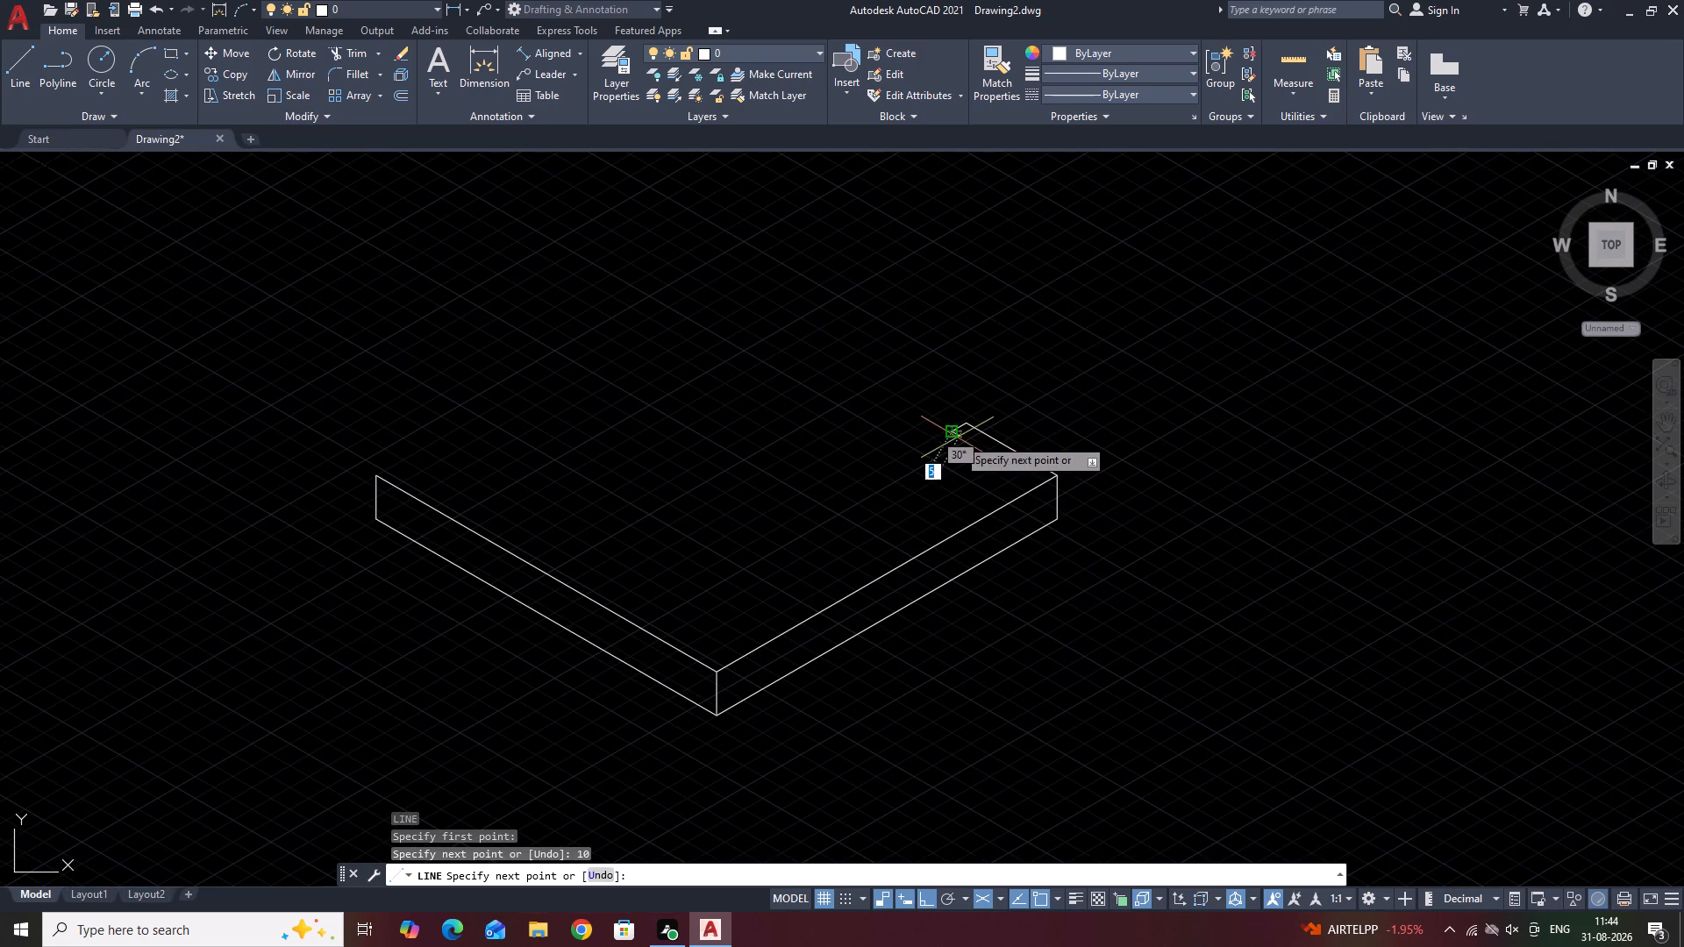
Undo the 10 mm segment and draw it 20 mm long along the same 210° axis, finishing the line.
key(ctrl+z)
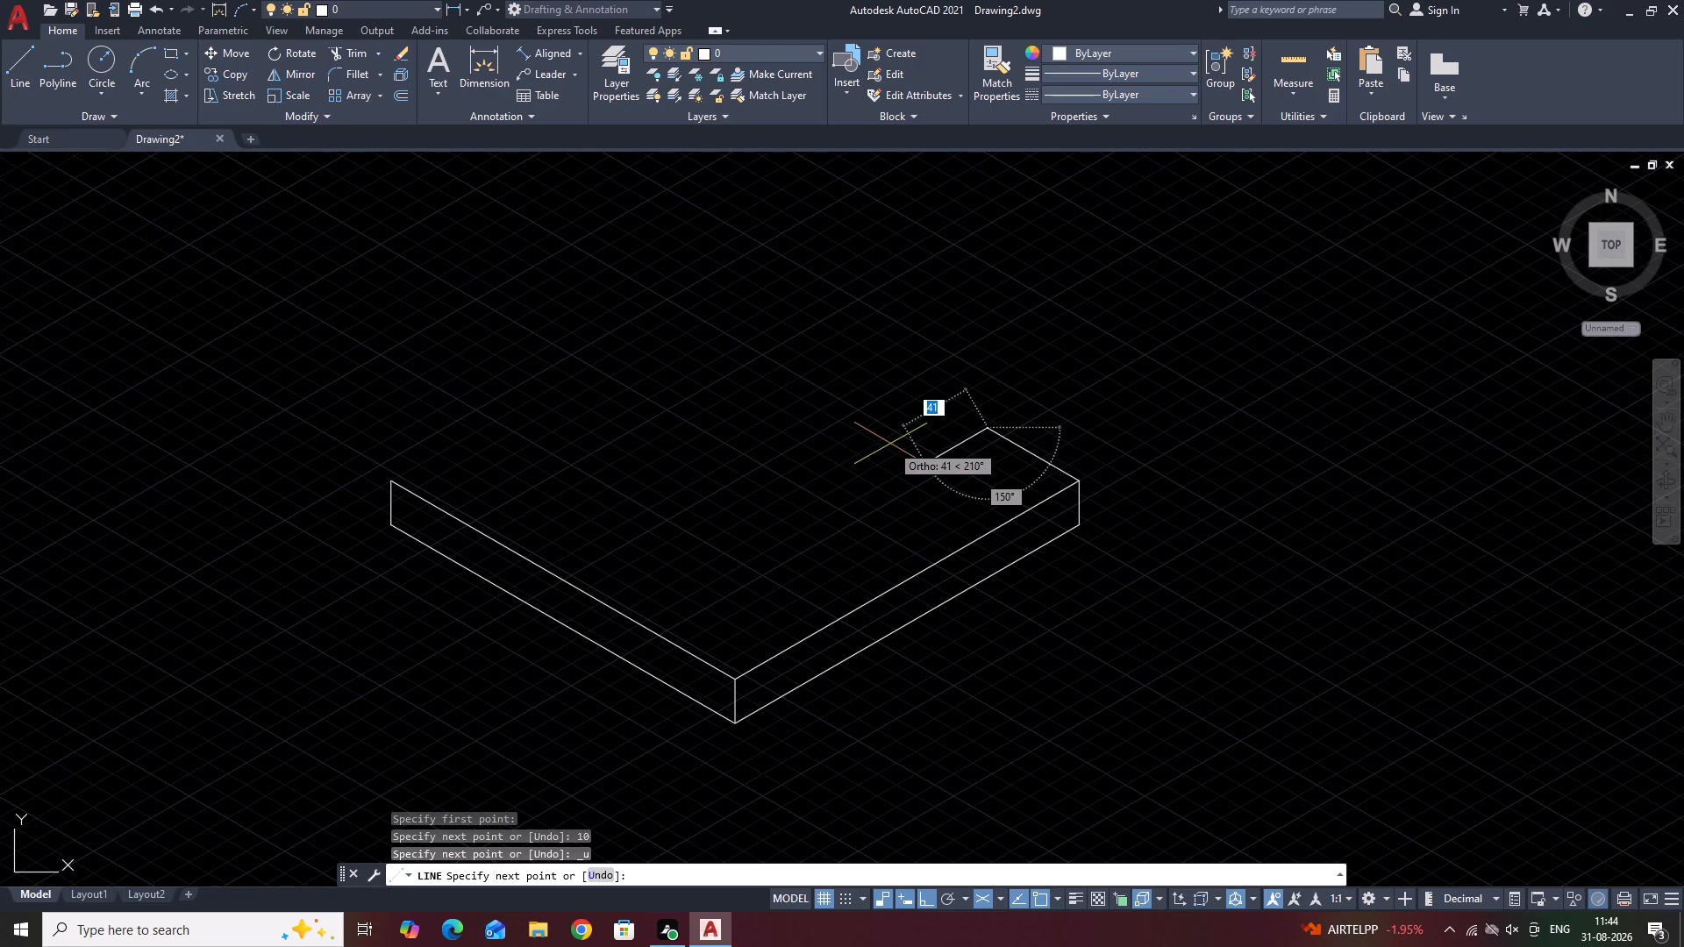
key(2)
key(0)
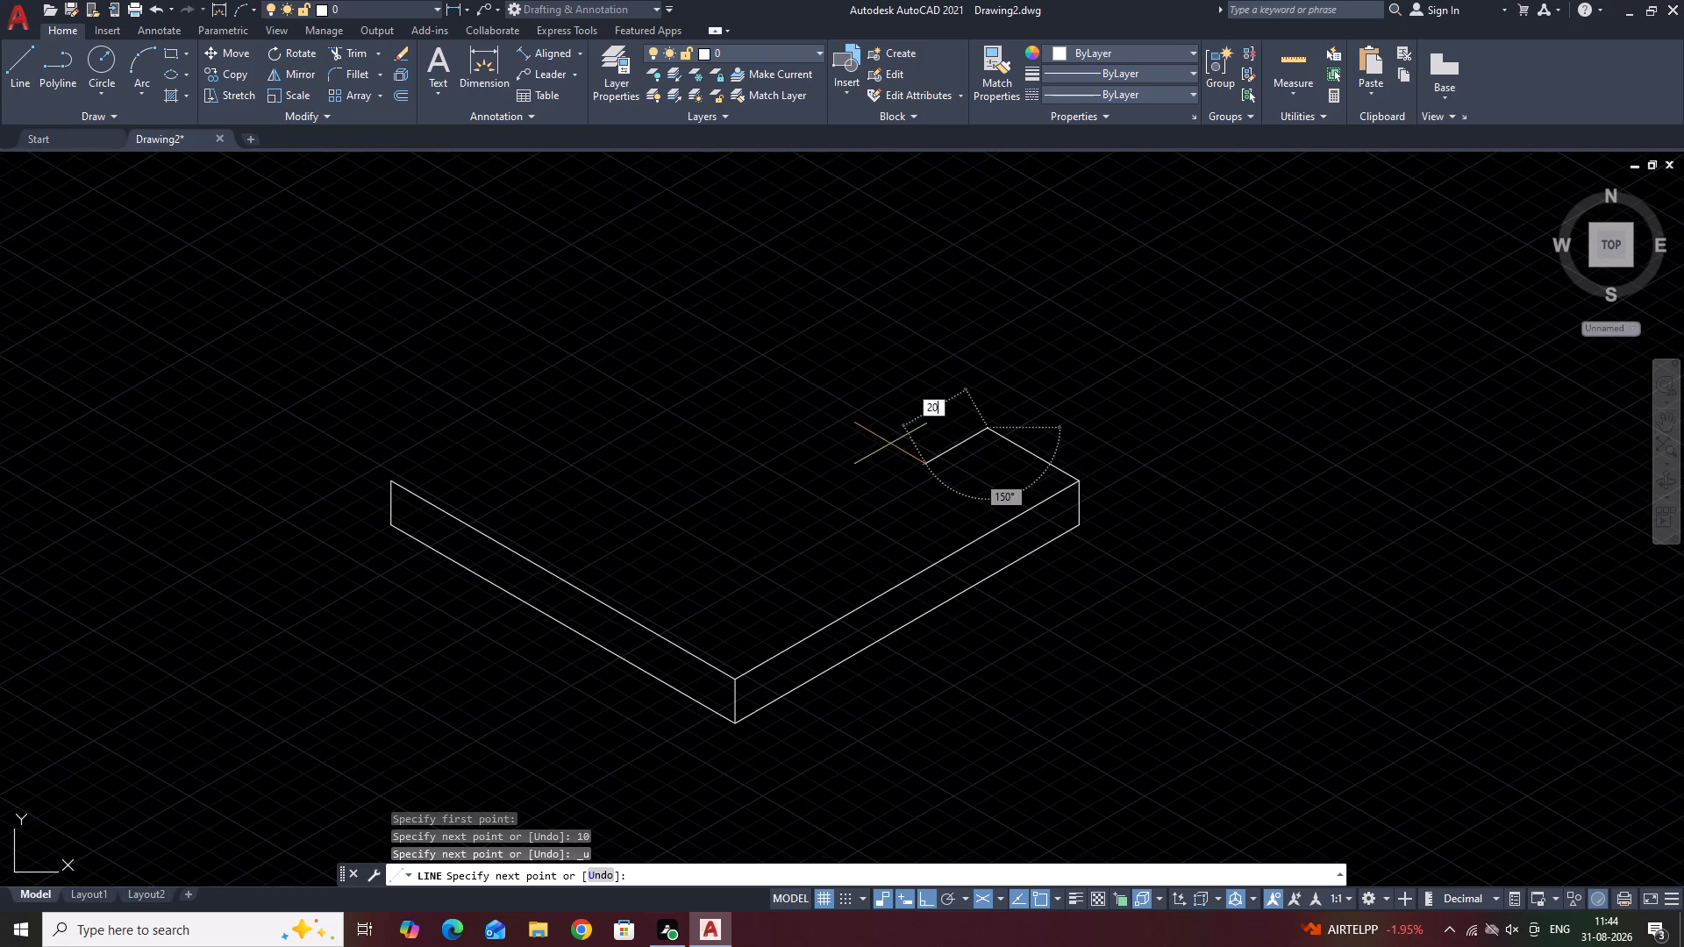
key(Return)
scroll(968, 425, up, 3)
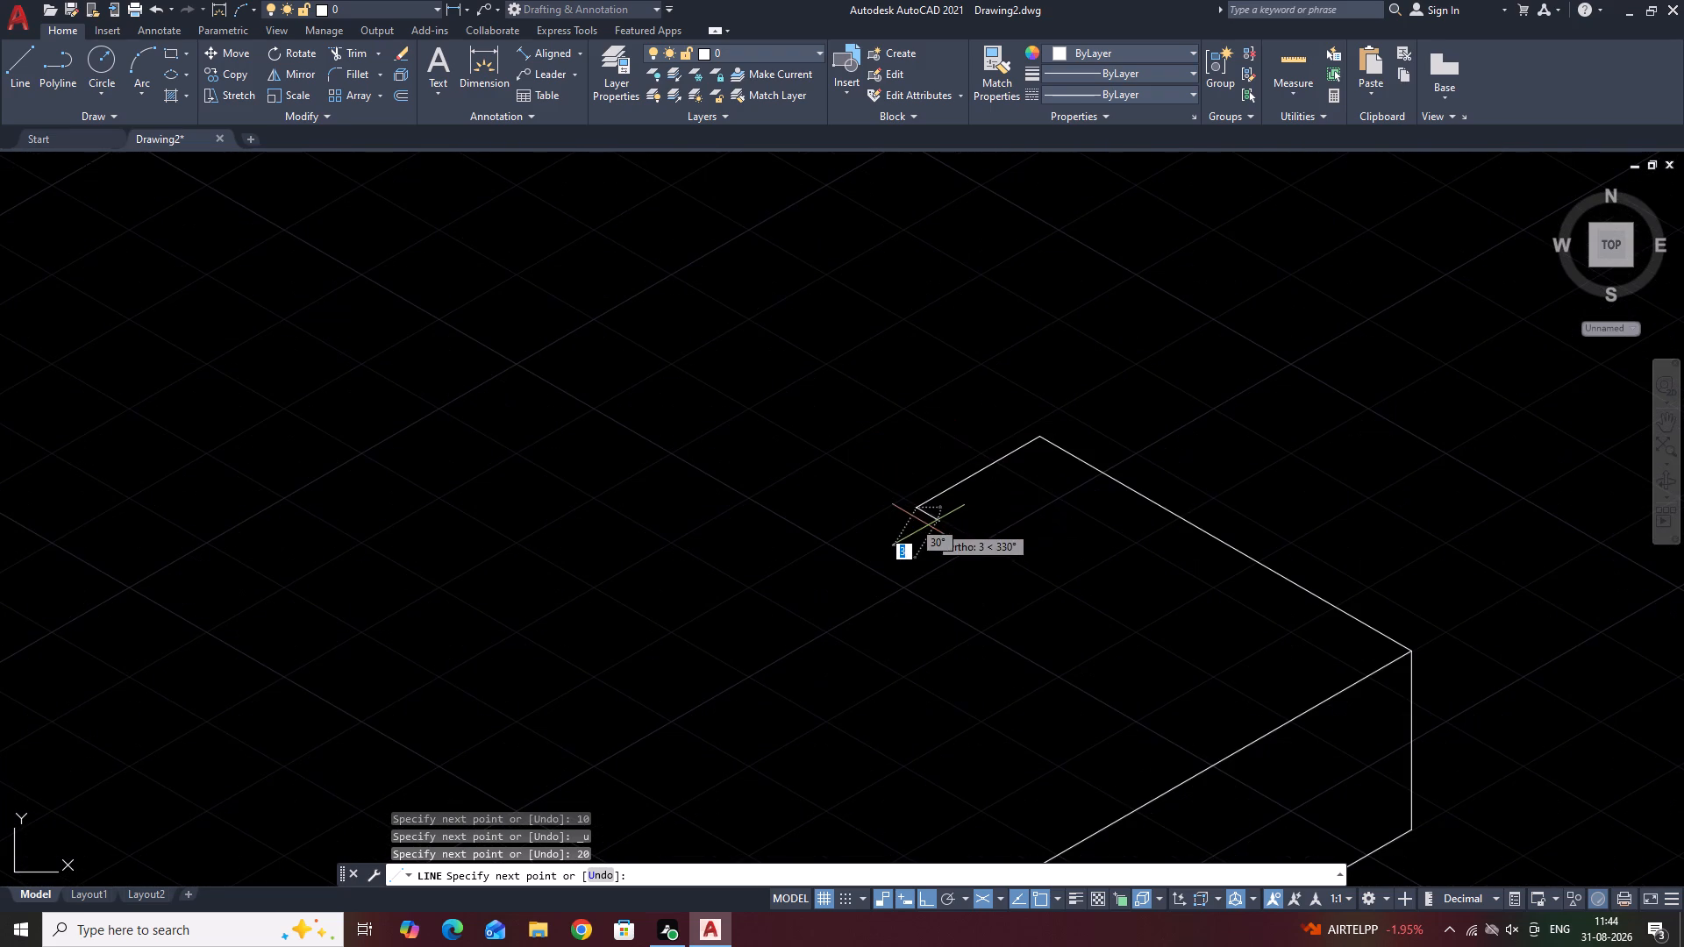
scroll(928, 525, down, 2)
right_drag(949, 505, 951, 516)
click(1002, 560)
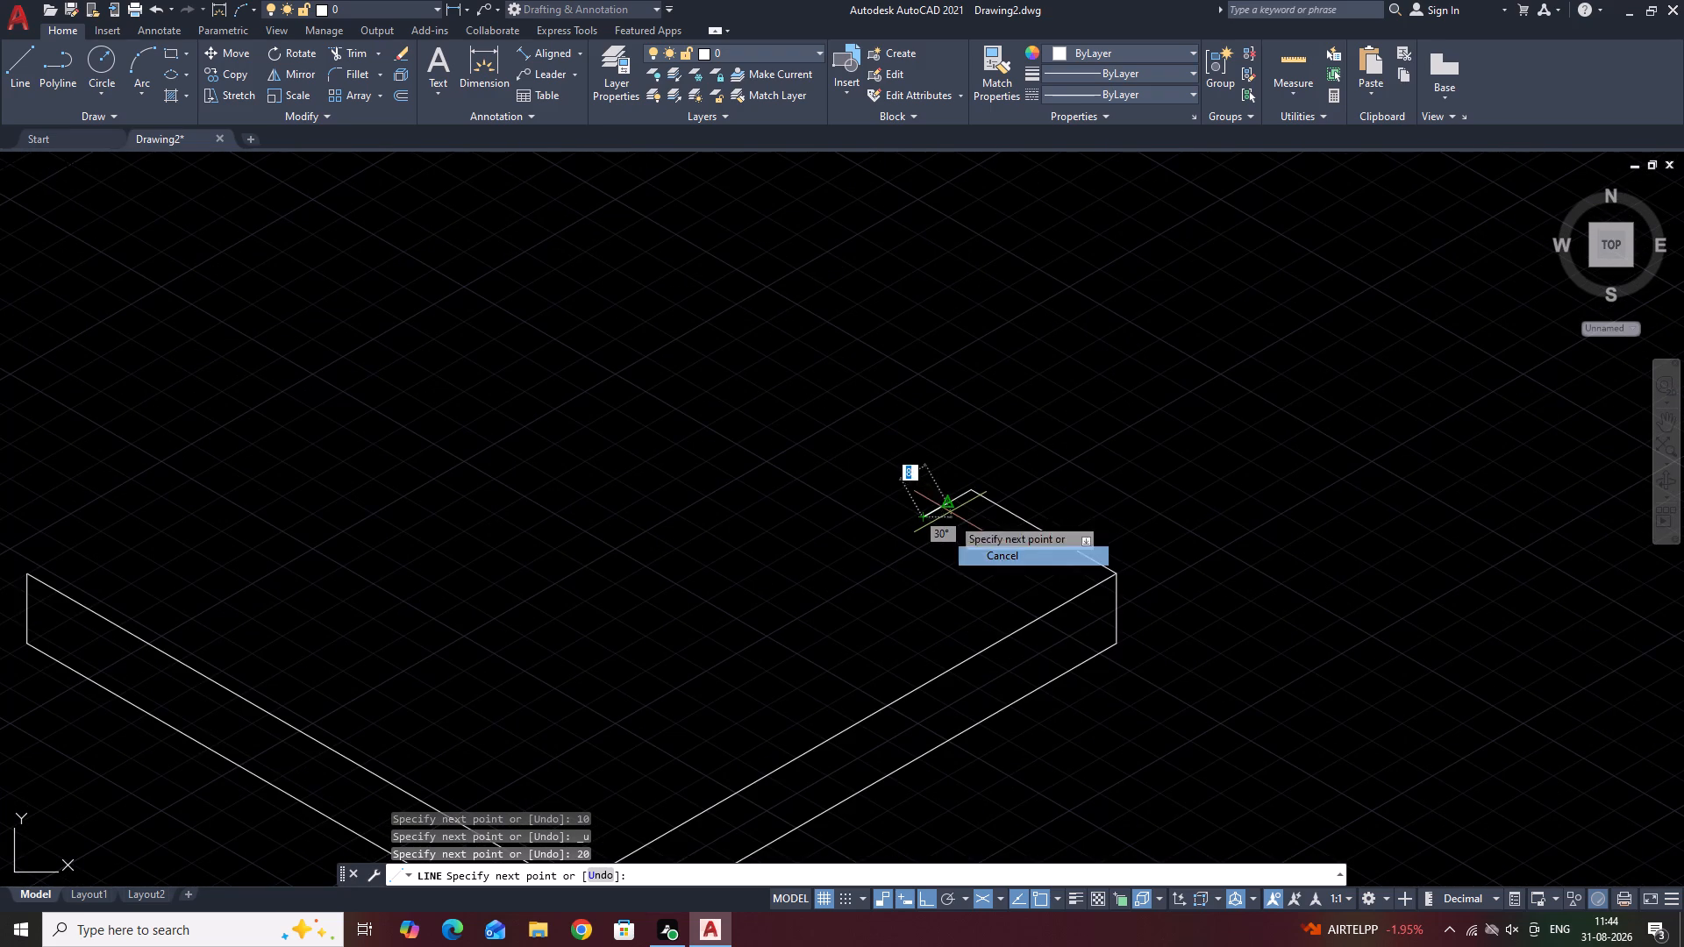
Draw an isocircle of radius 10 mm on the top isoplane, centred at the 20 mm line's free end.
scroll(951, 528, down, 2)
text(EL)
key(space)
key(i)
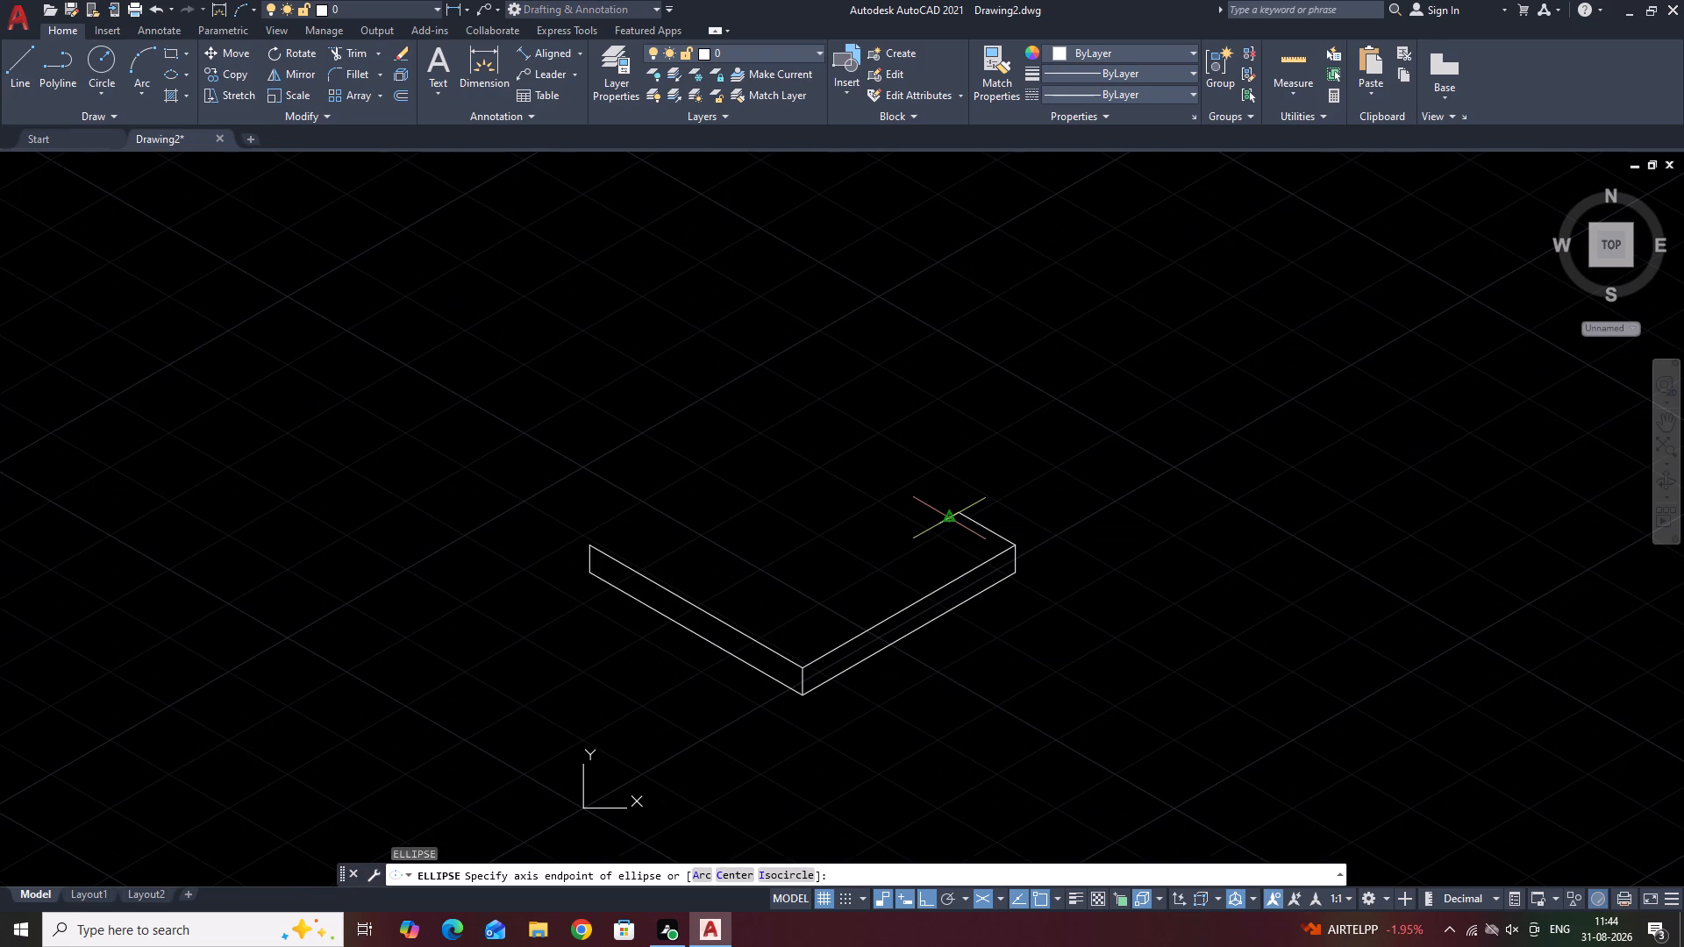
key(space)
scroll(950, 514, up, 1)
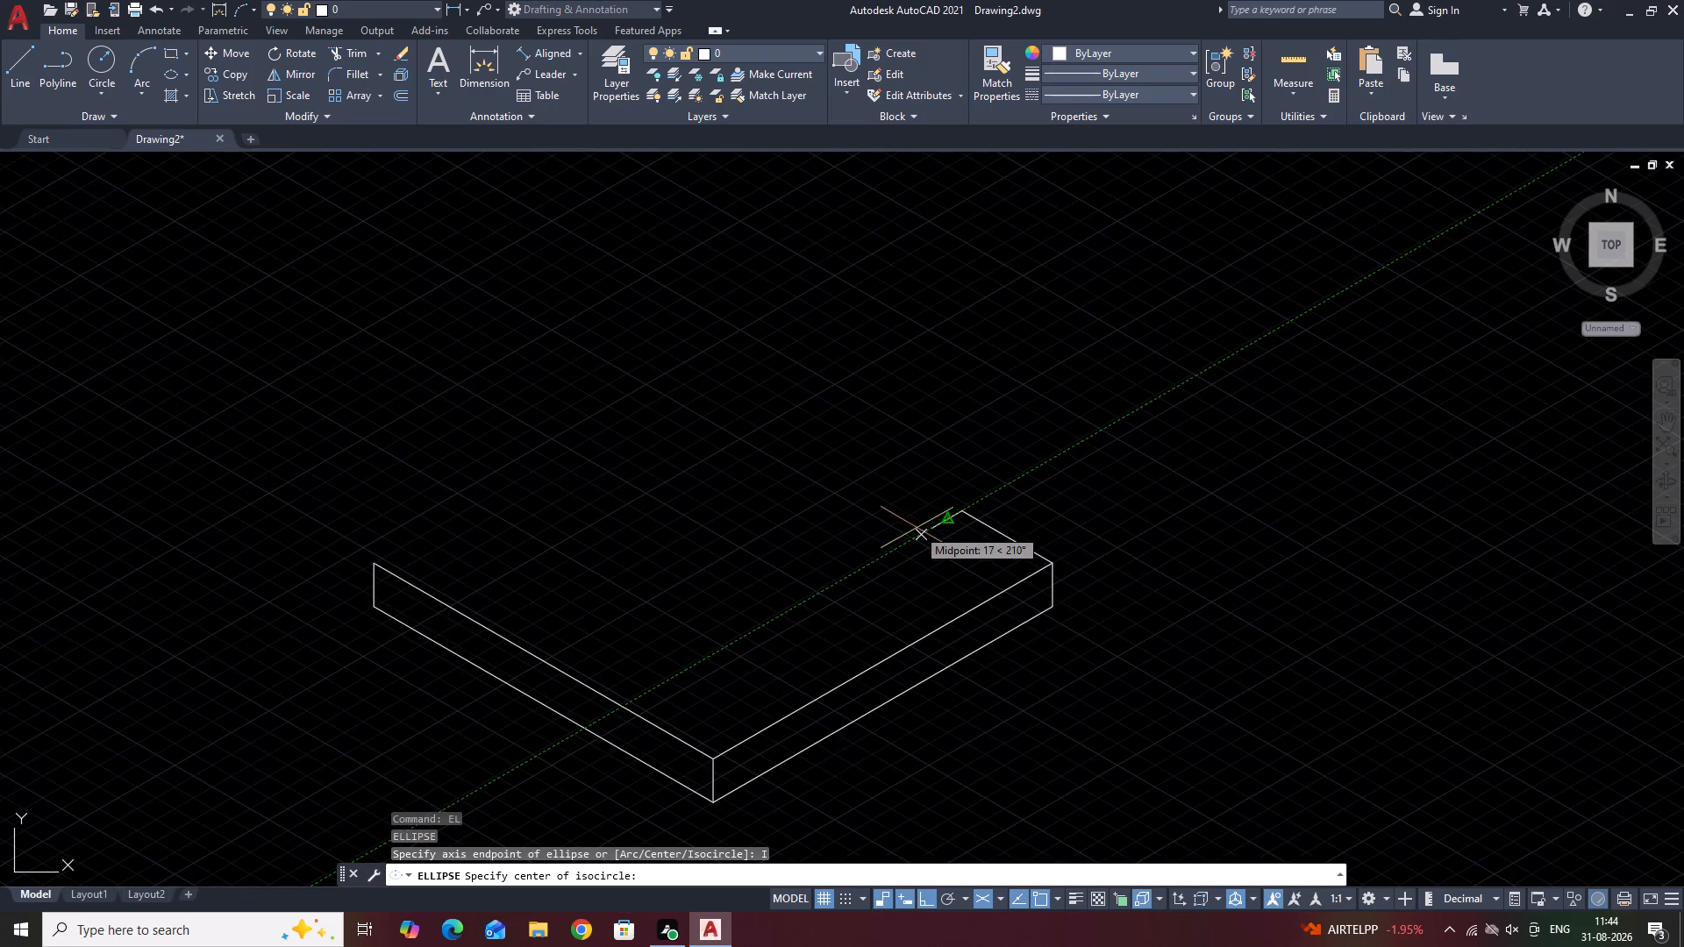
scroll(922, 527, up, 3)
click(949, 540)
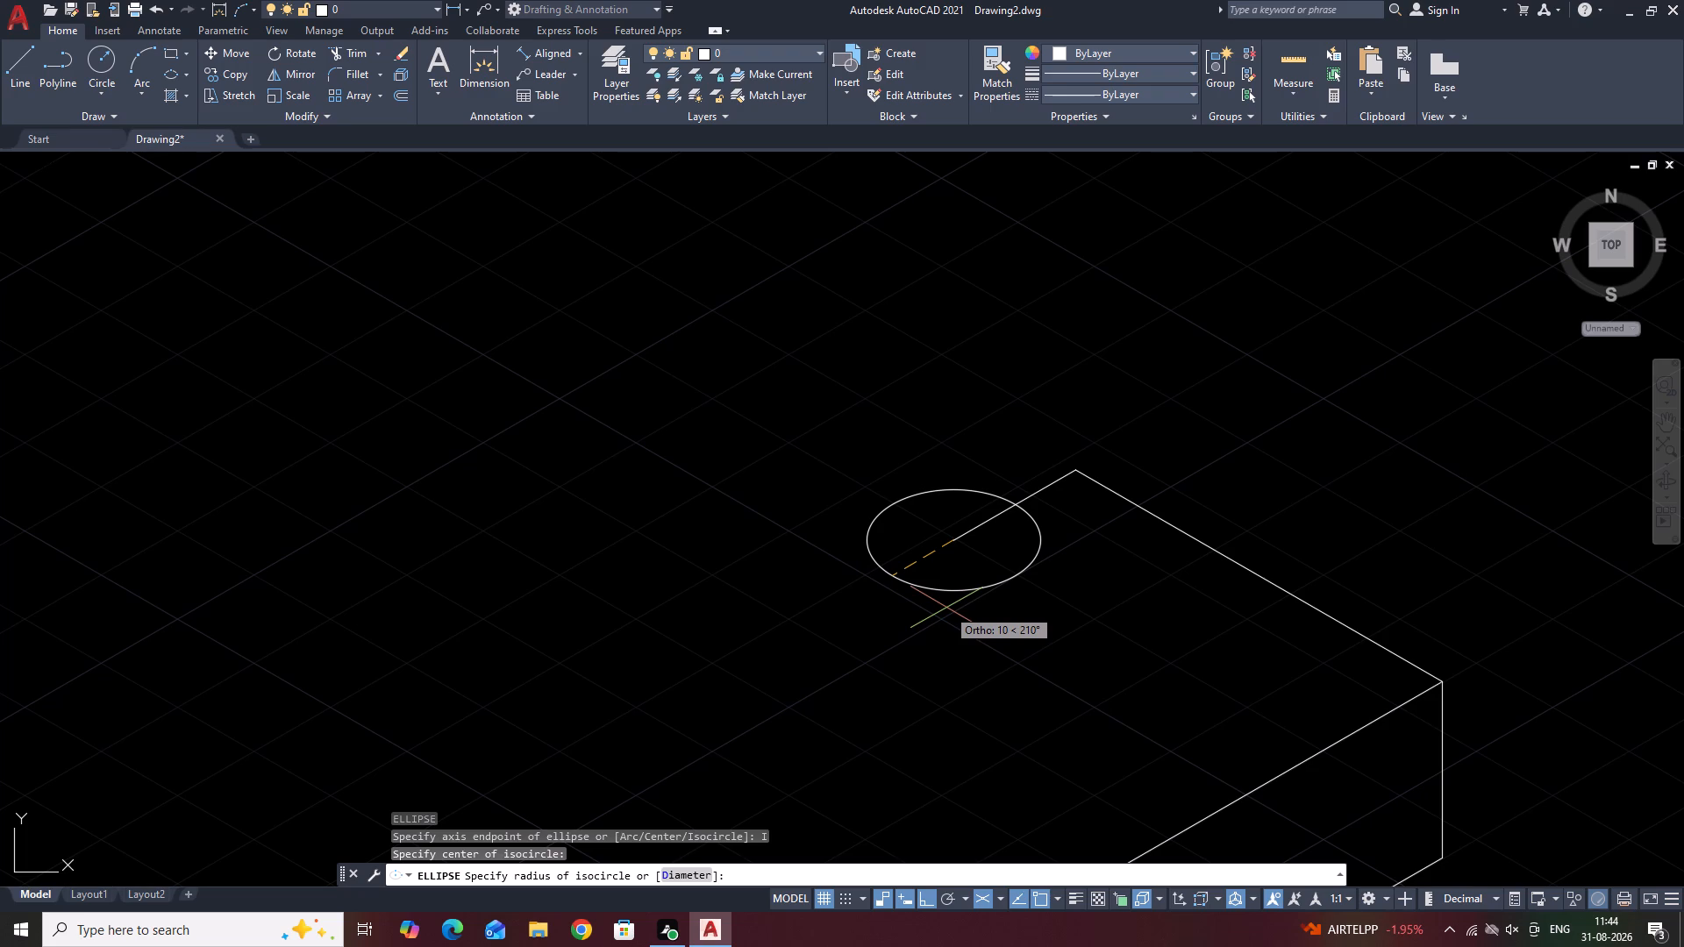
text(10)
key(Return)
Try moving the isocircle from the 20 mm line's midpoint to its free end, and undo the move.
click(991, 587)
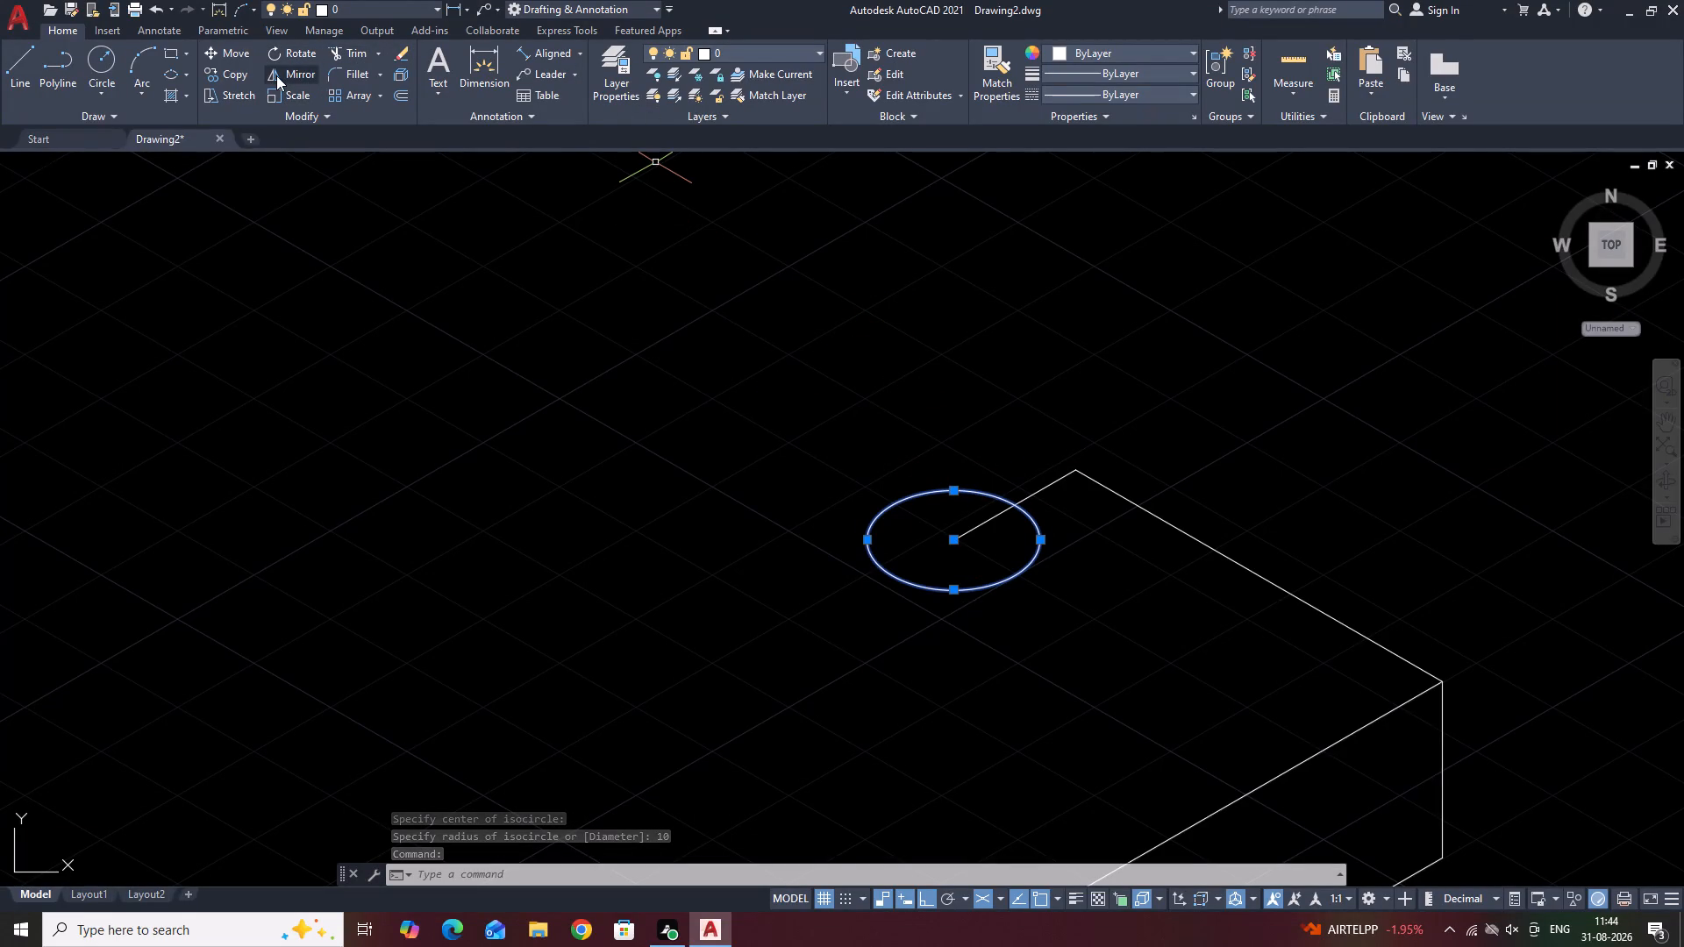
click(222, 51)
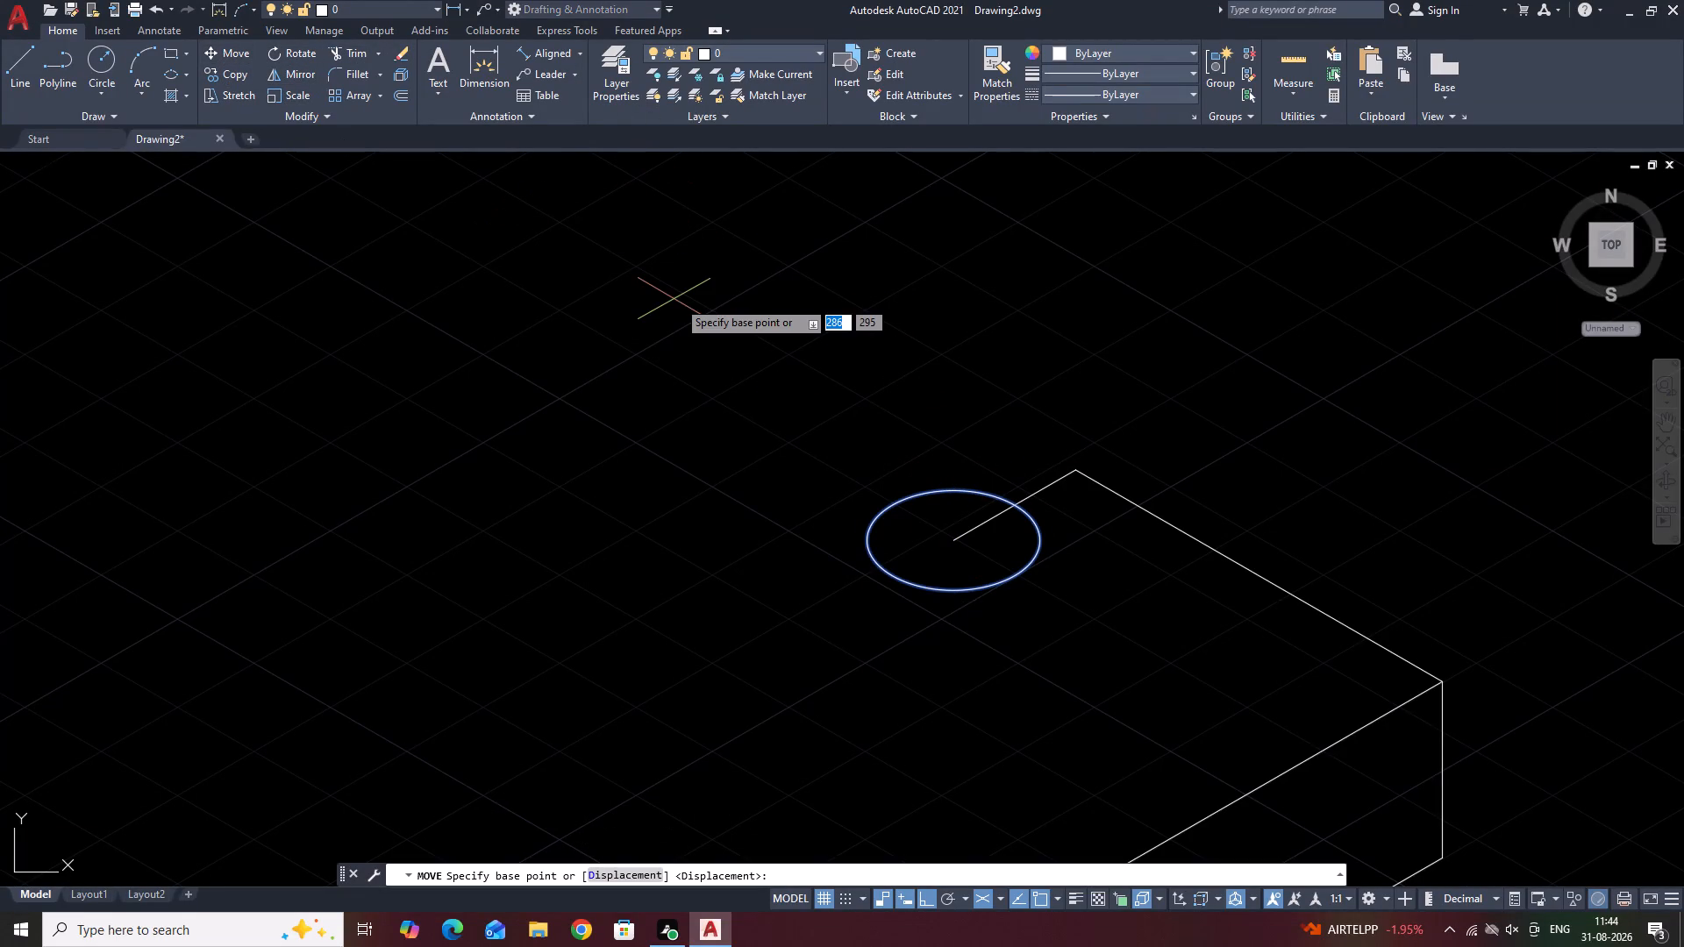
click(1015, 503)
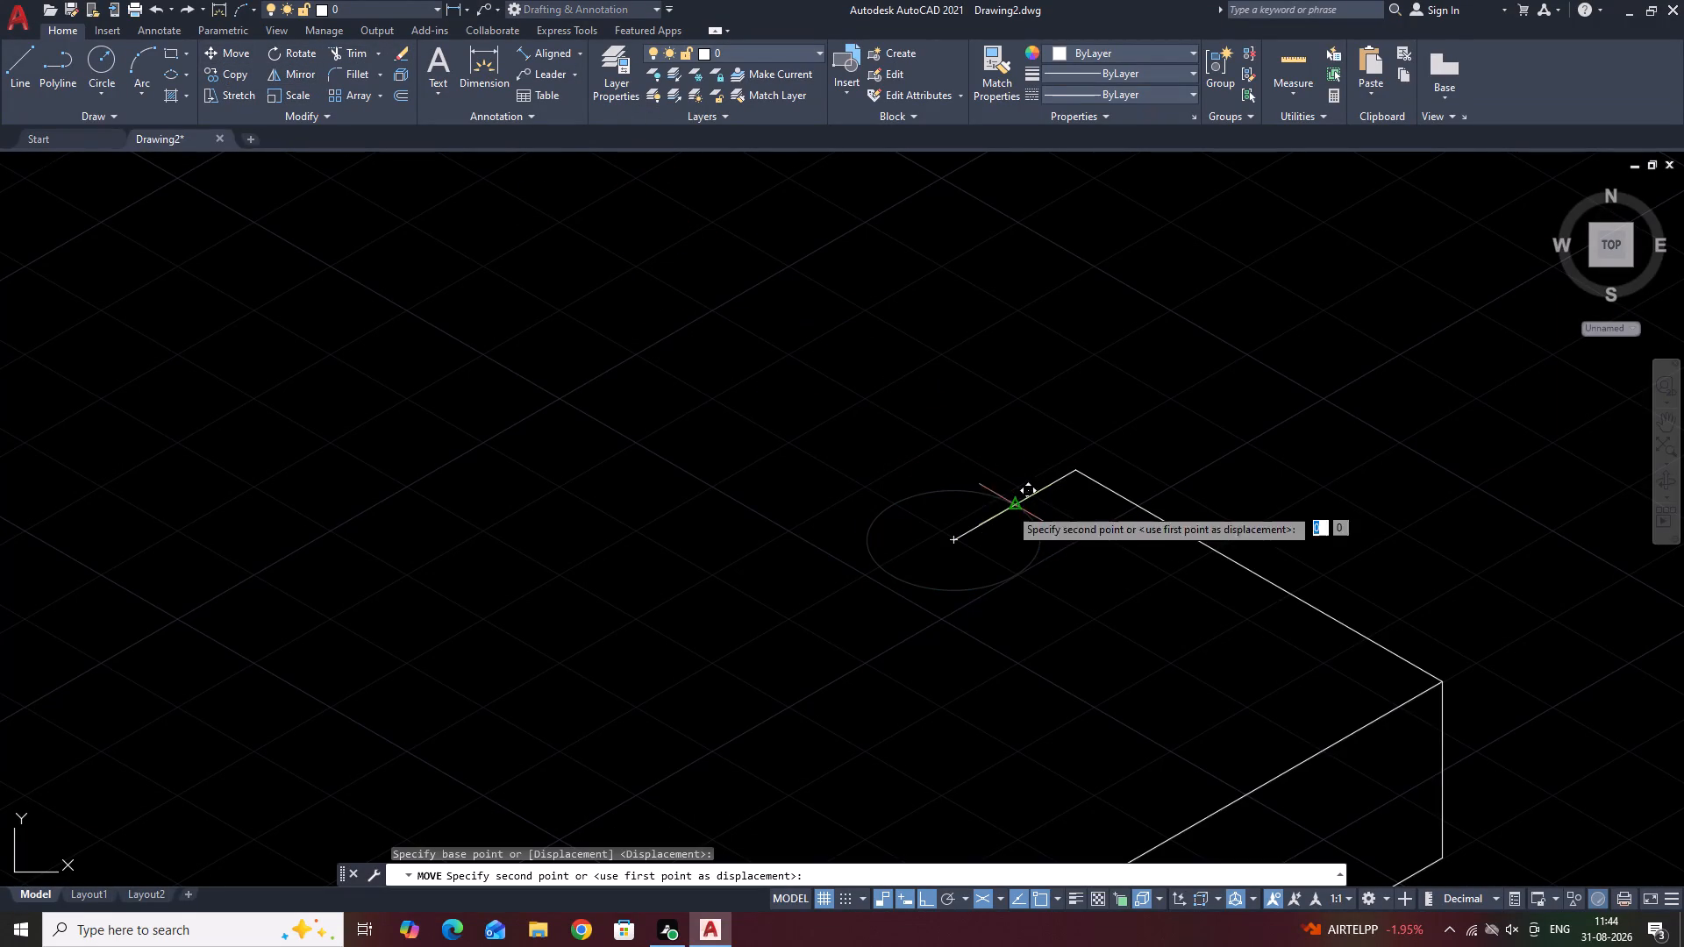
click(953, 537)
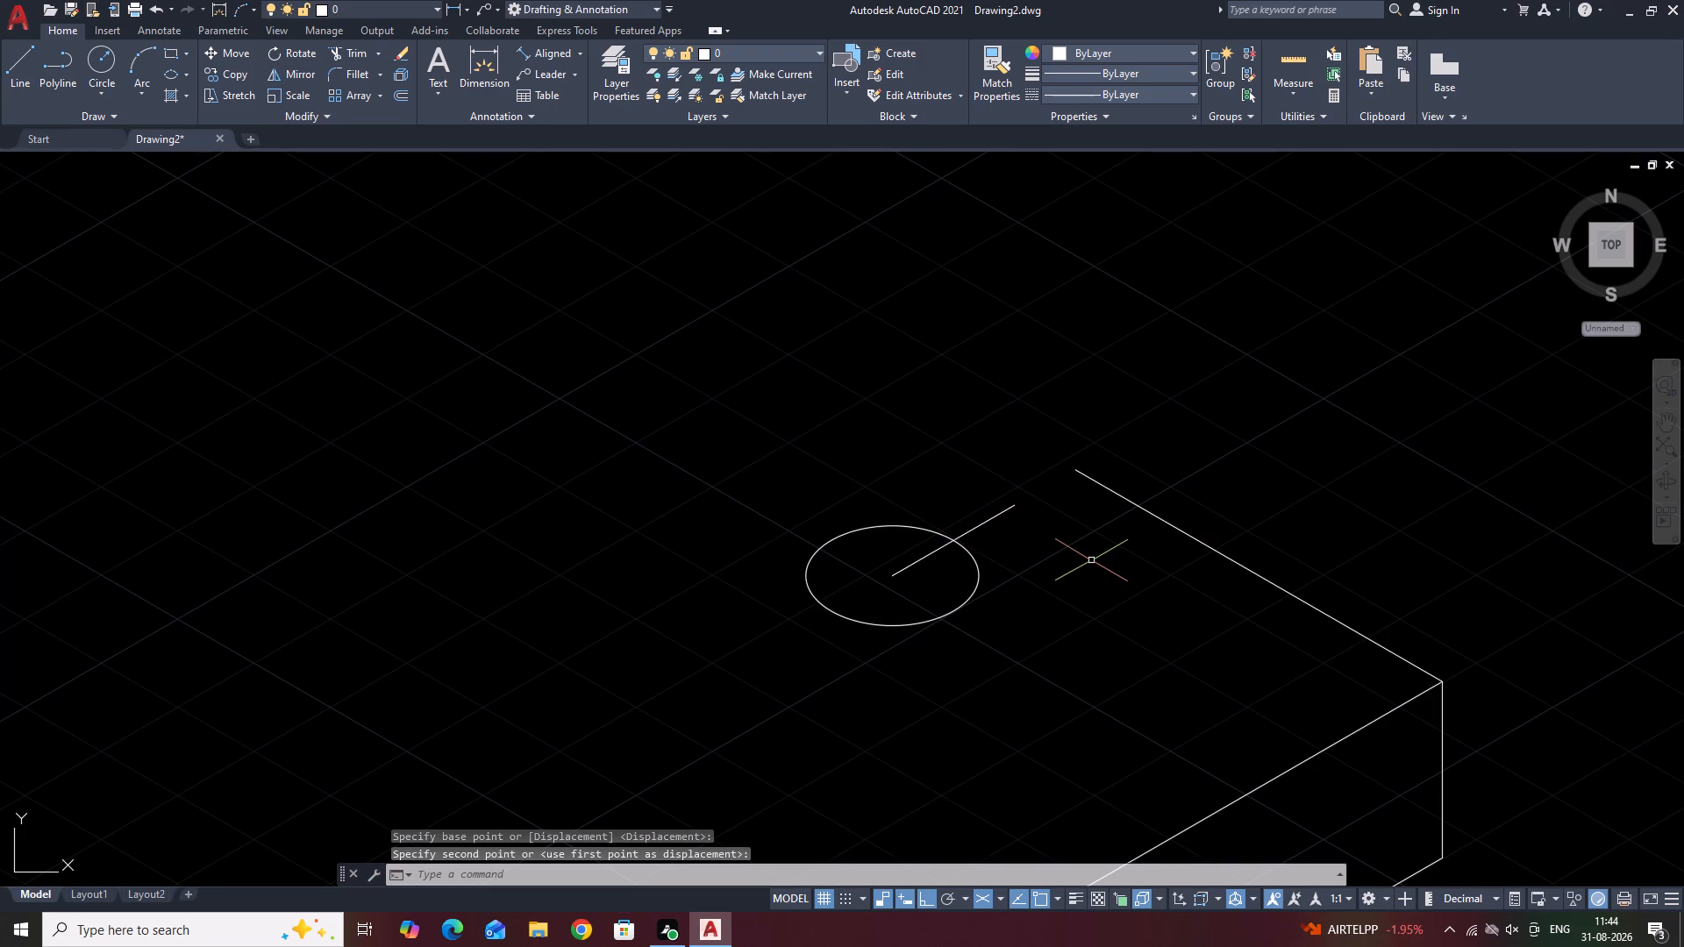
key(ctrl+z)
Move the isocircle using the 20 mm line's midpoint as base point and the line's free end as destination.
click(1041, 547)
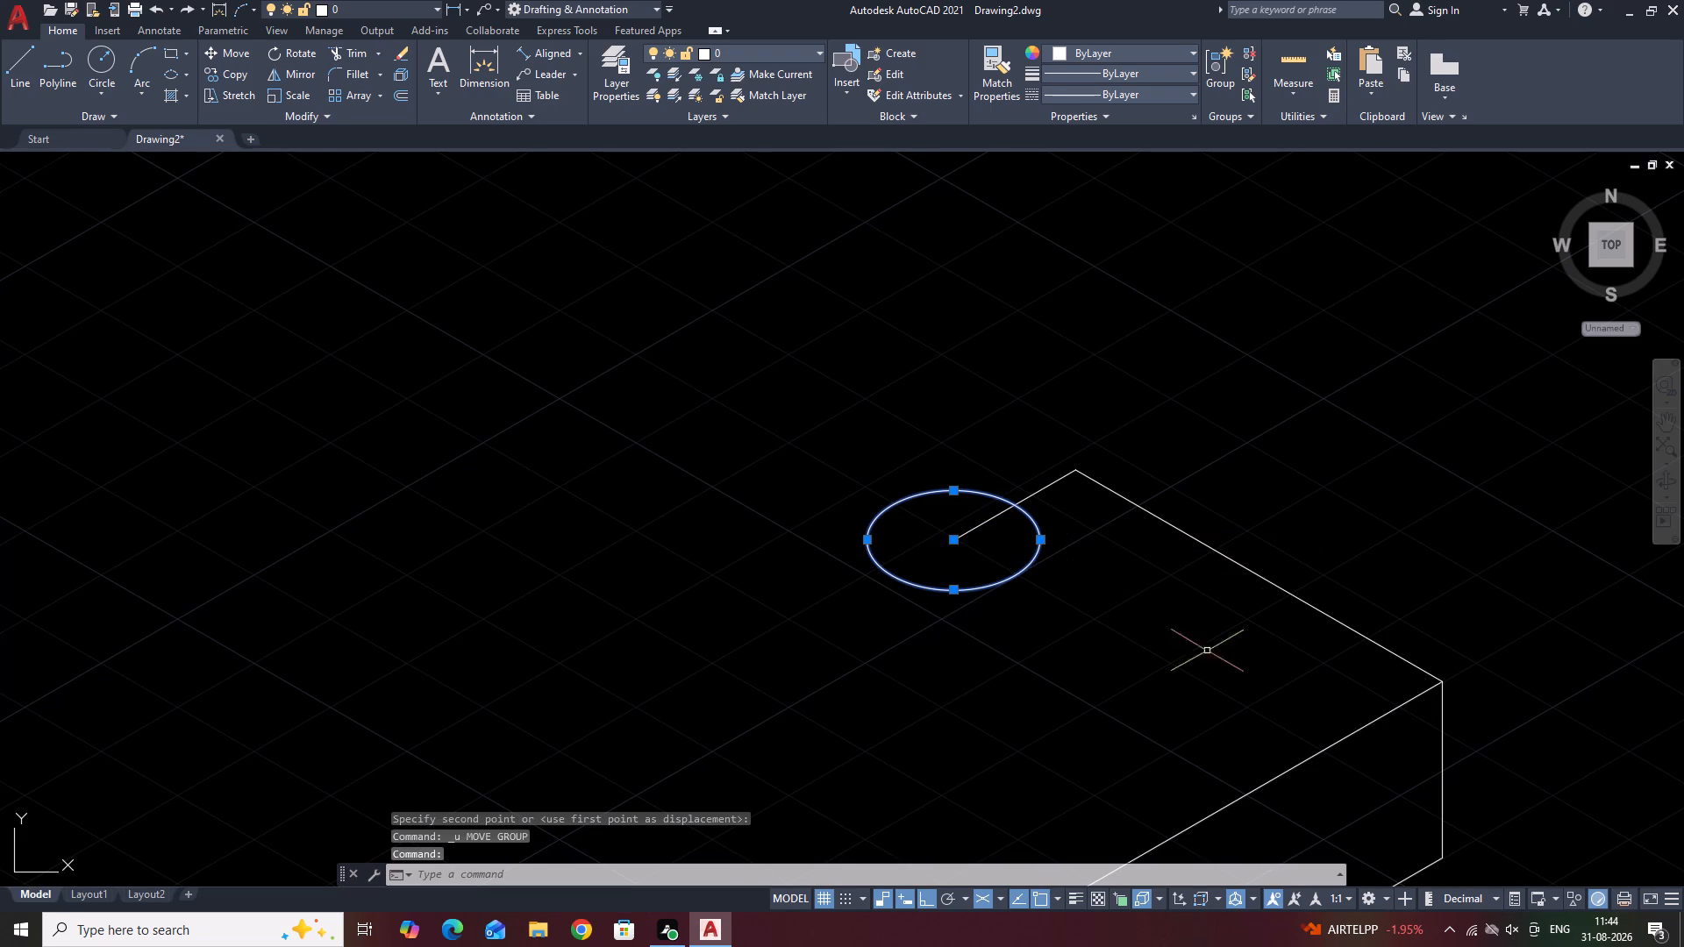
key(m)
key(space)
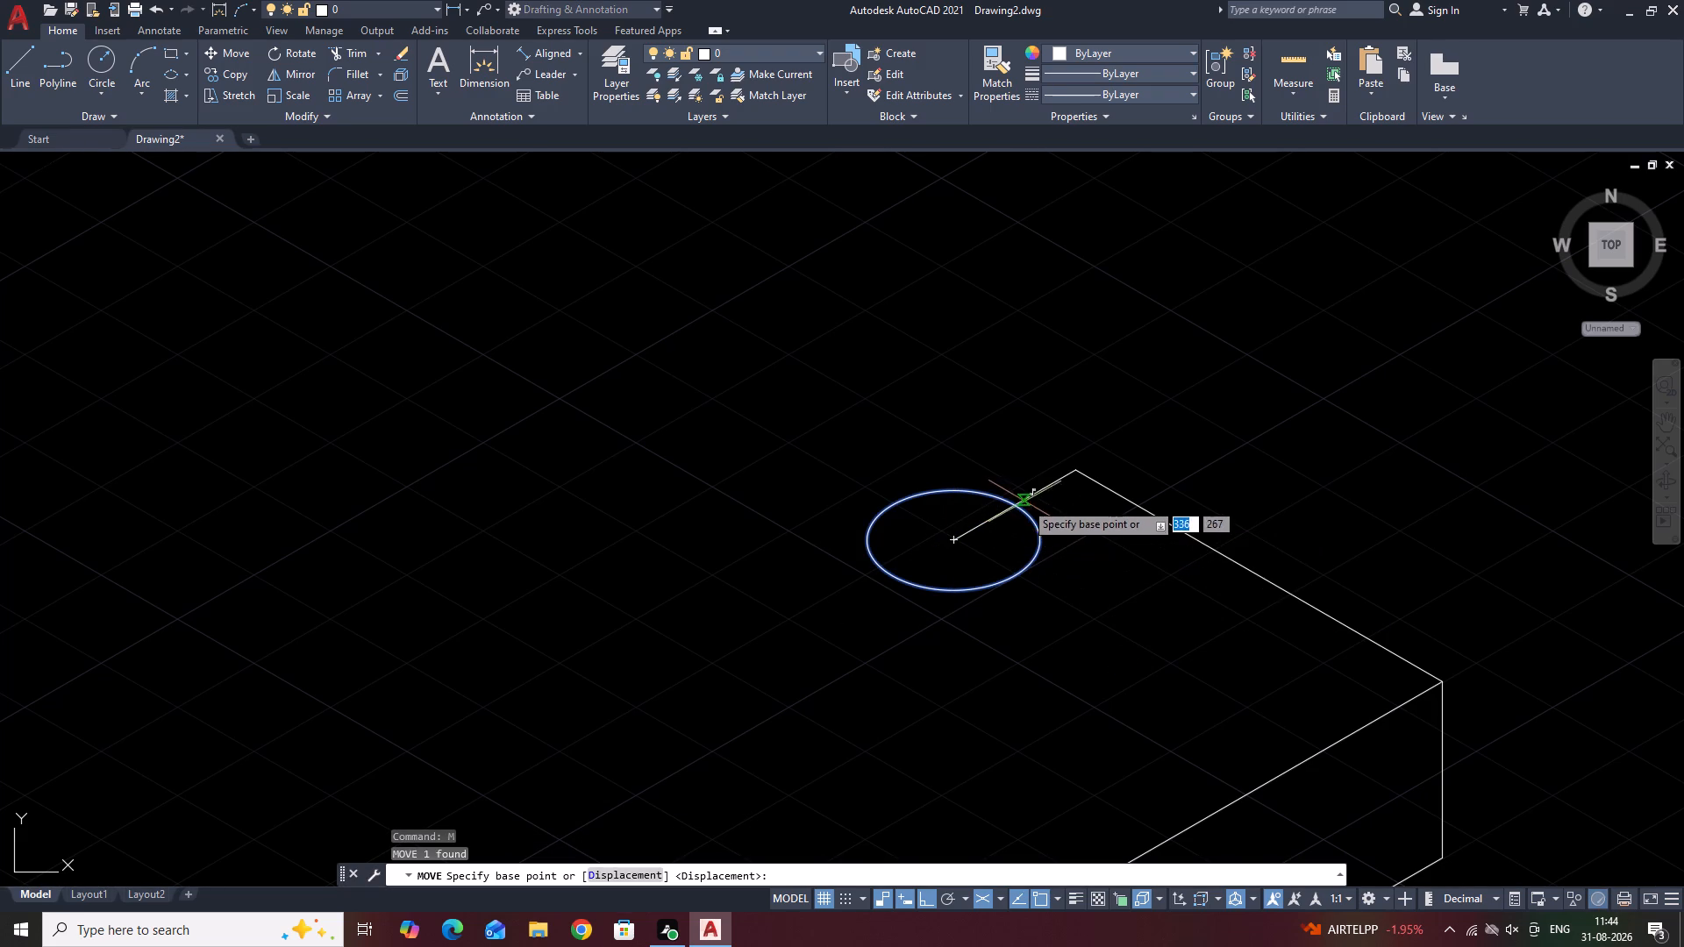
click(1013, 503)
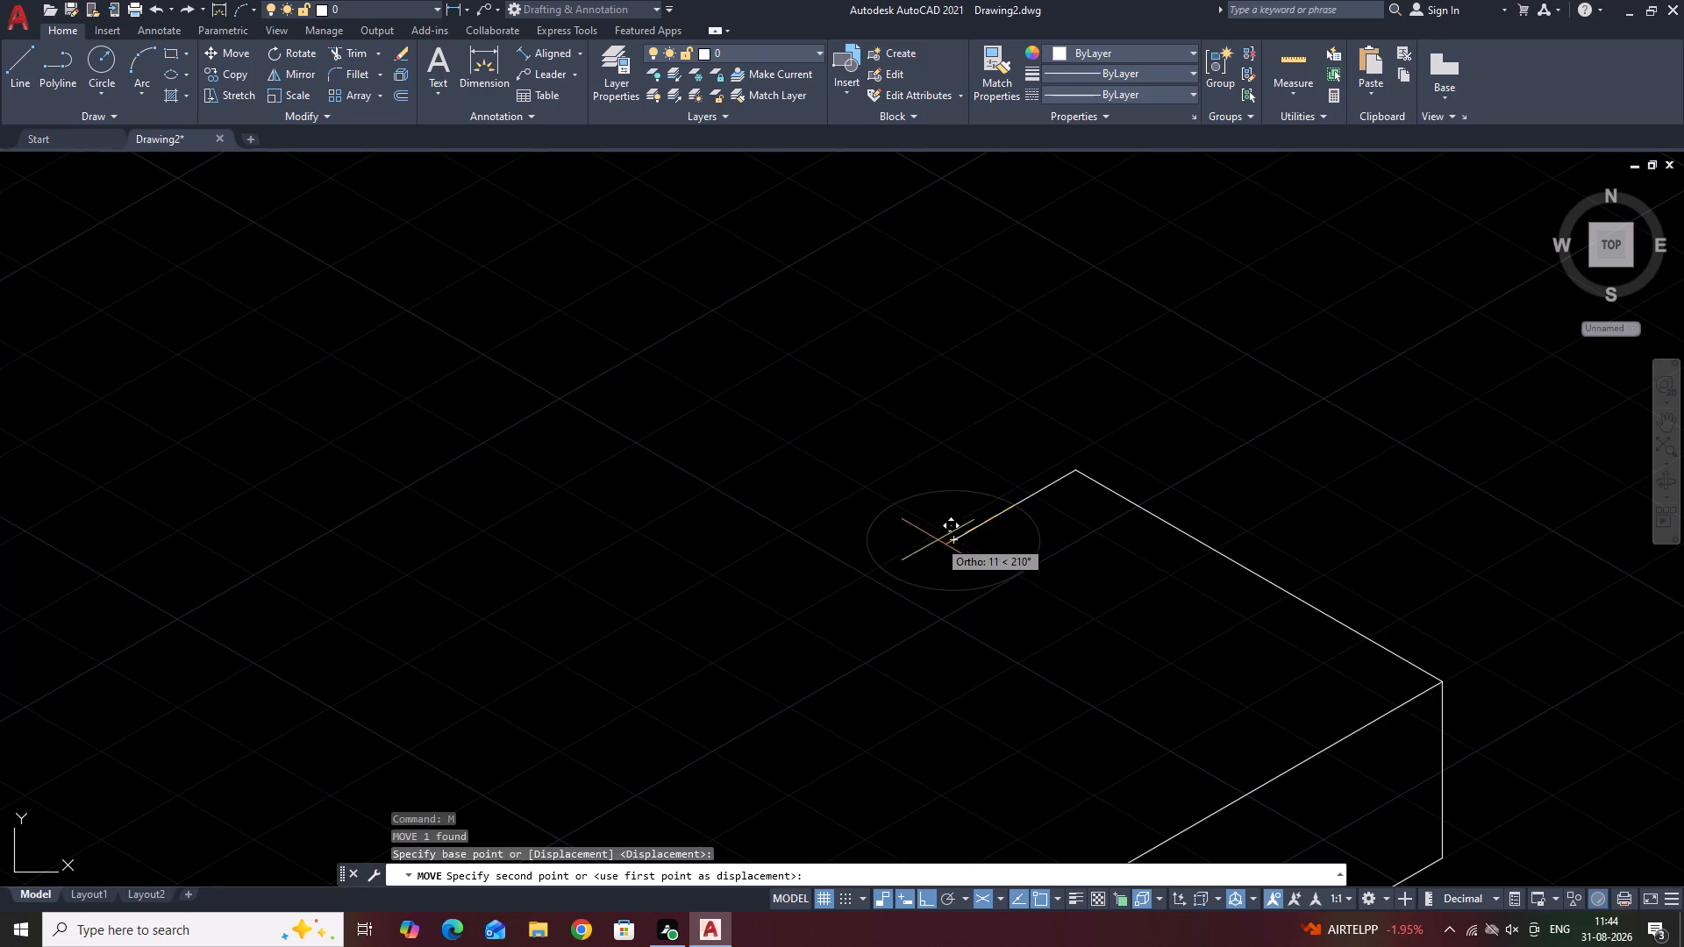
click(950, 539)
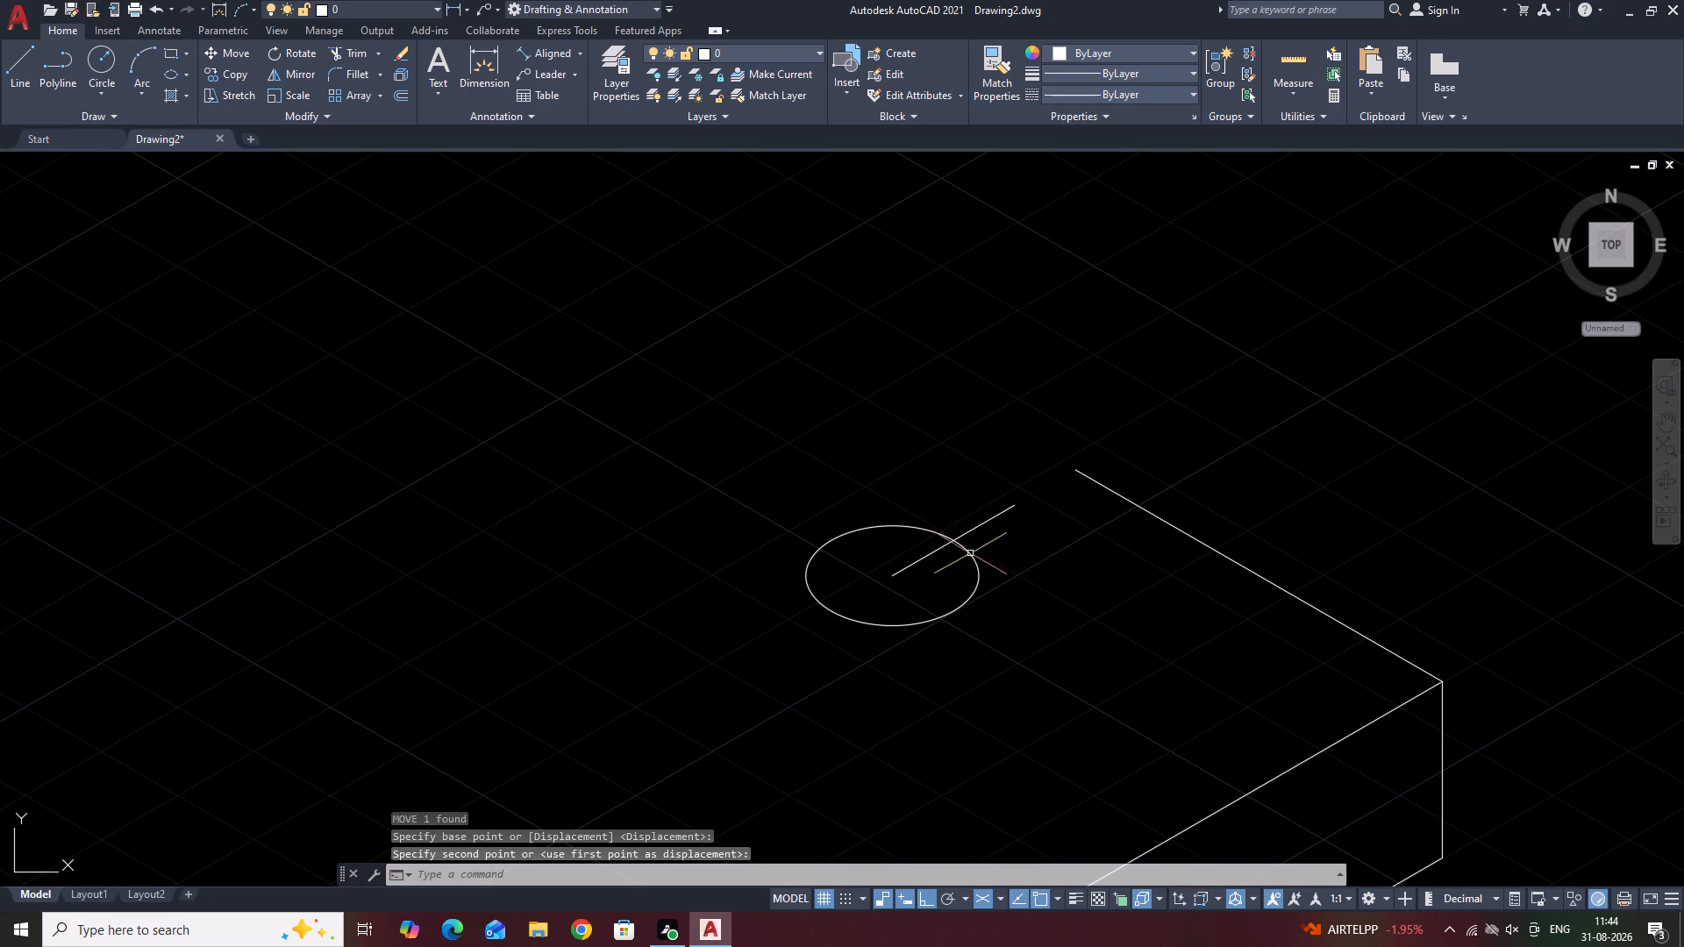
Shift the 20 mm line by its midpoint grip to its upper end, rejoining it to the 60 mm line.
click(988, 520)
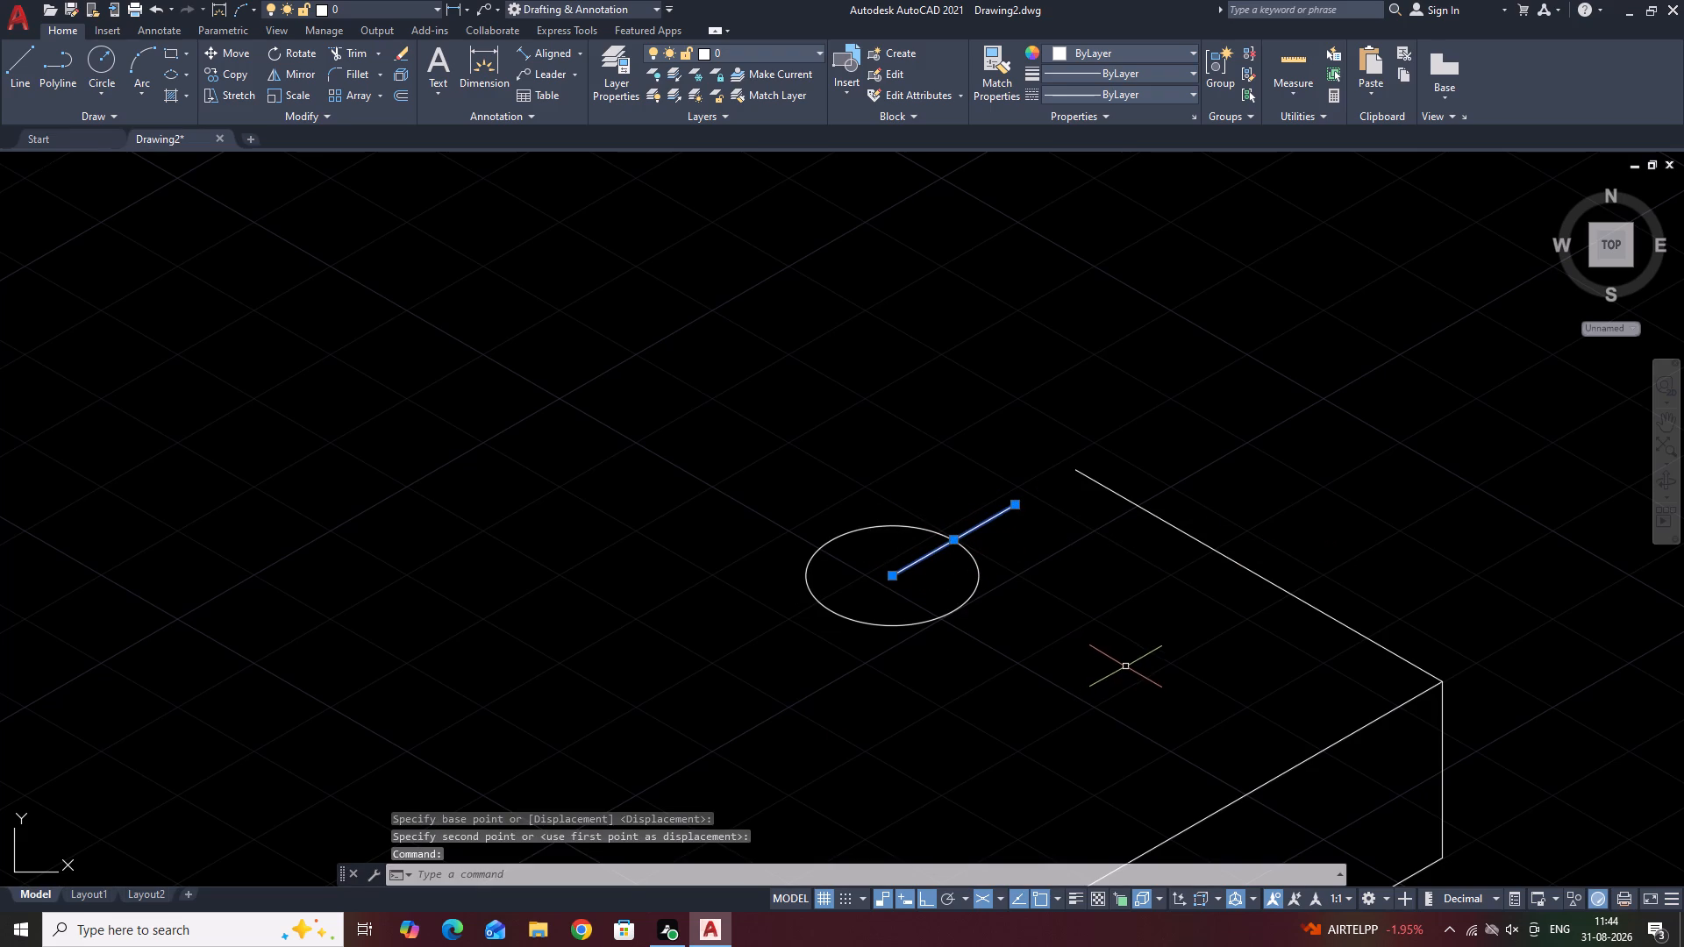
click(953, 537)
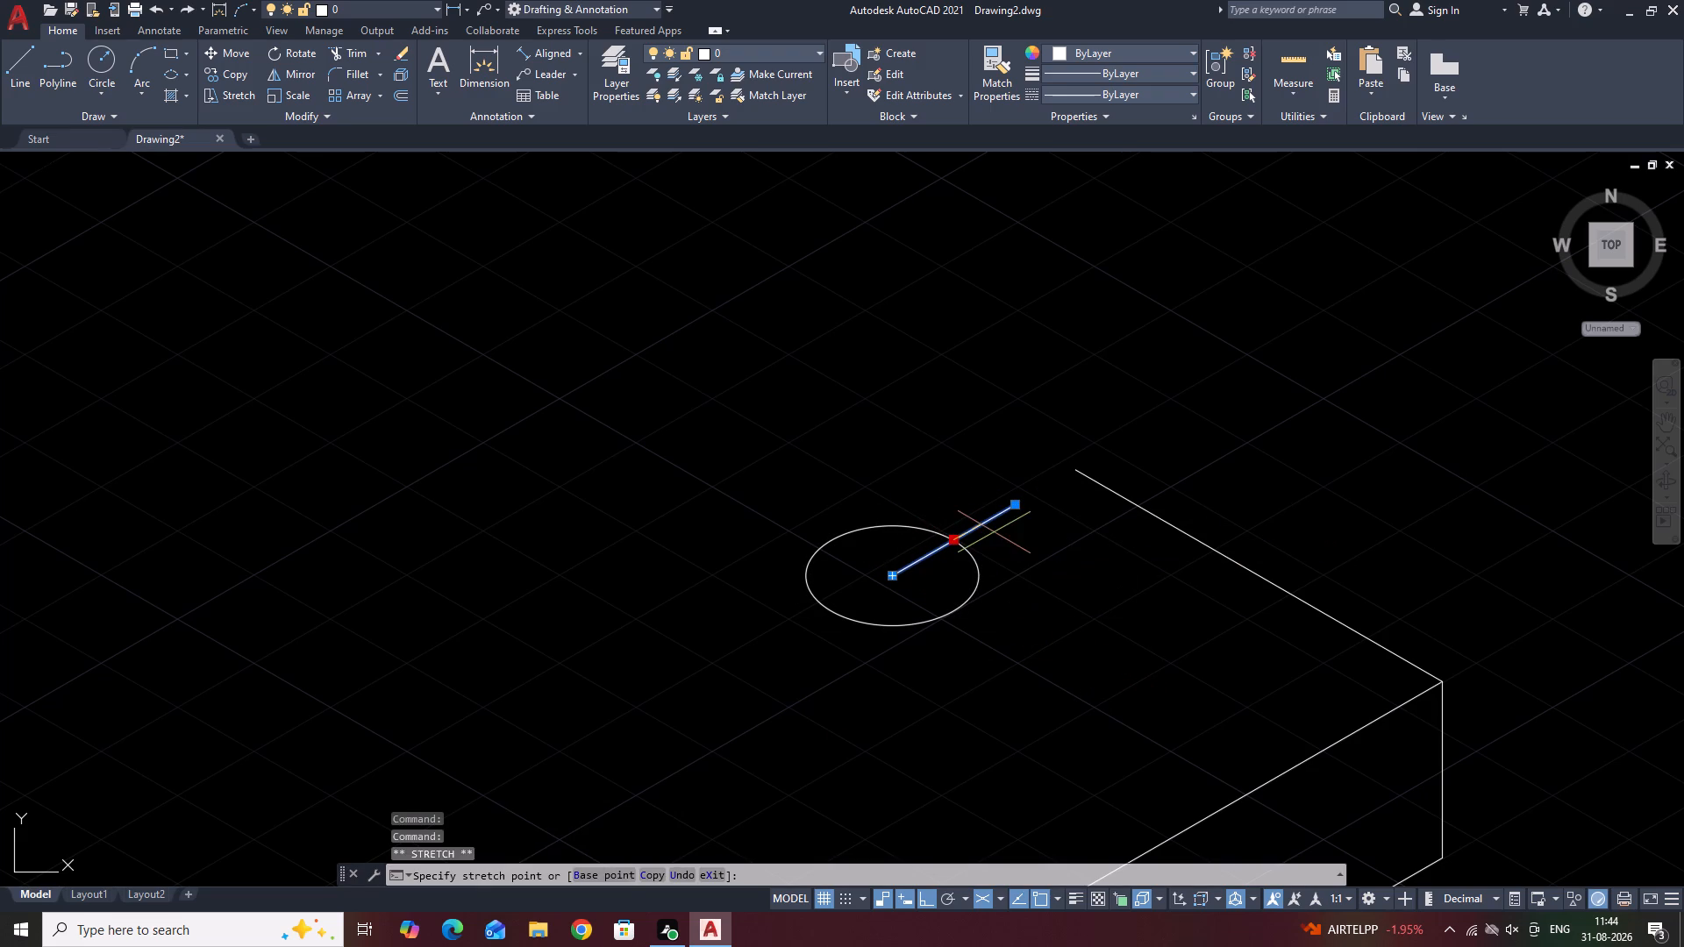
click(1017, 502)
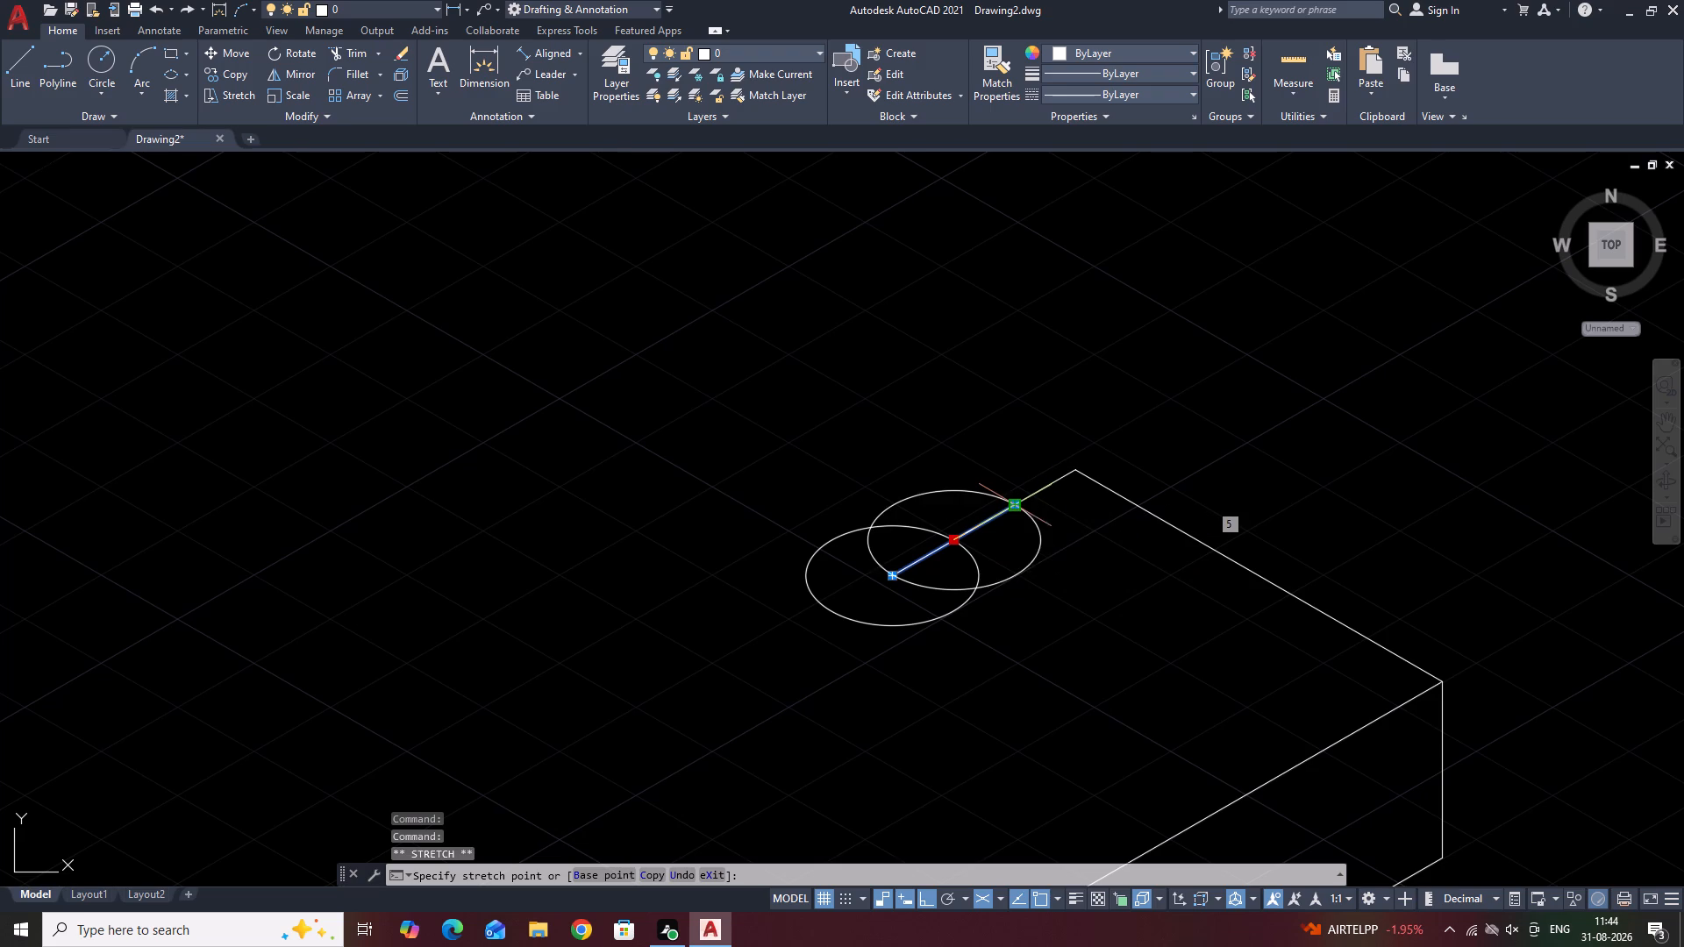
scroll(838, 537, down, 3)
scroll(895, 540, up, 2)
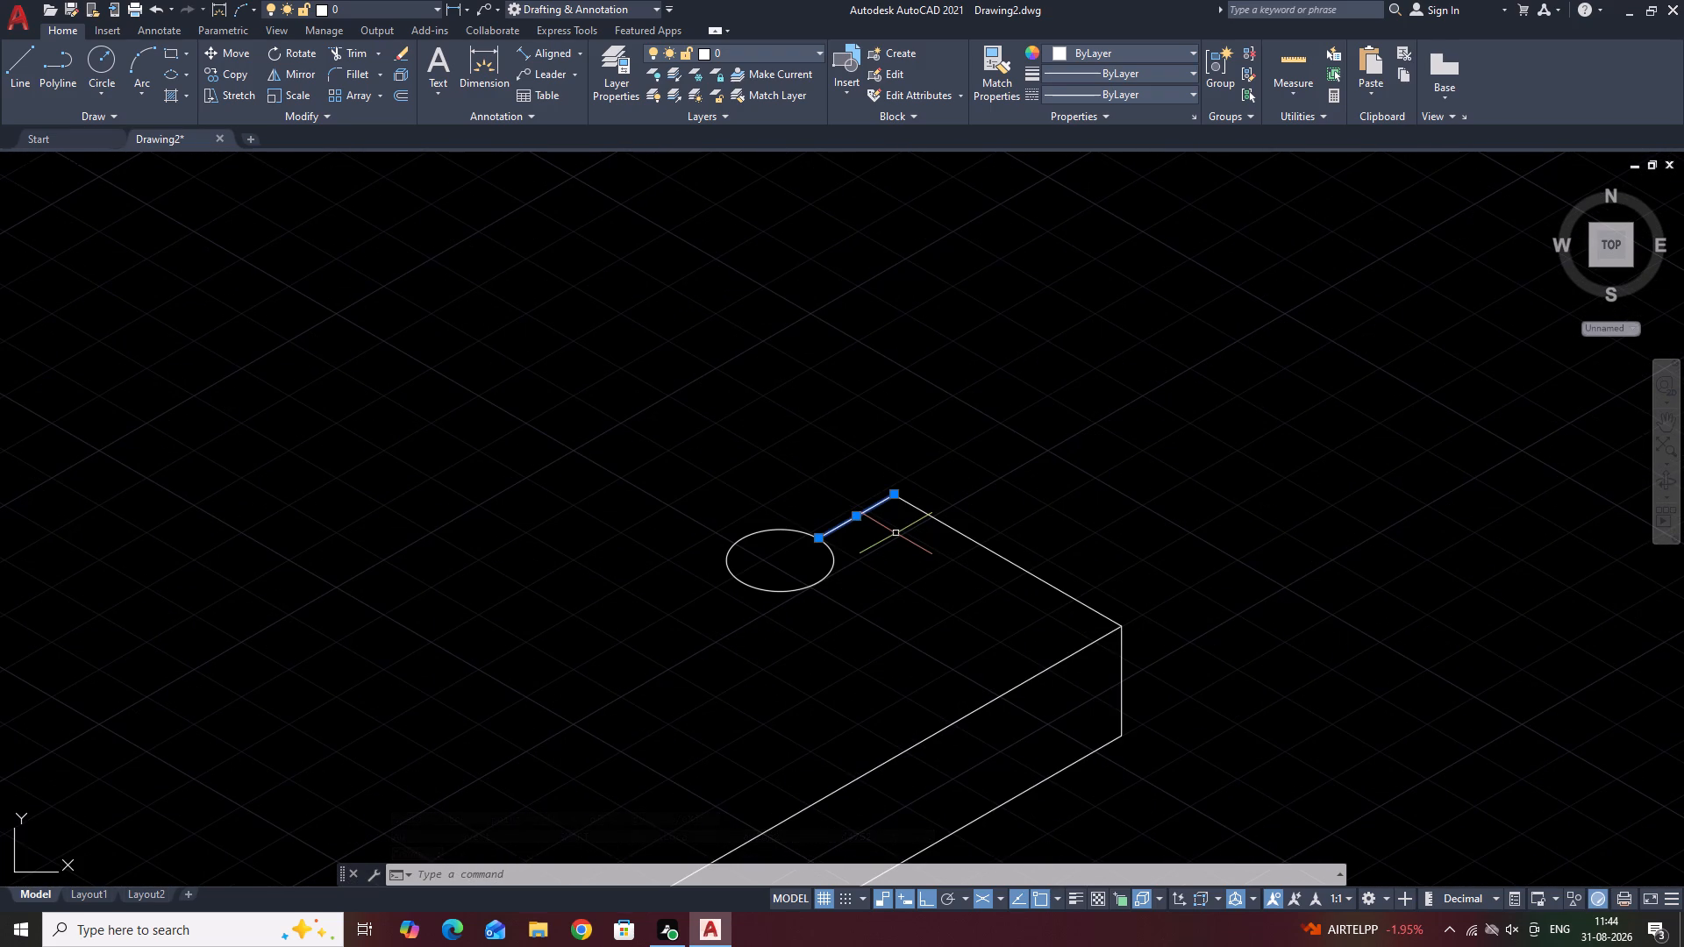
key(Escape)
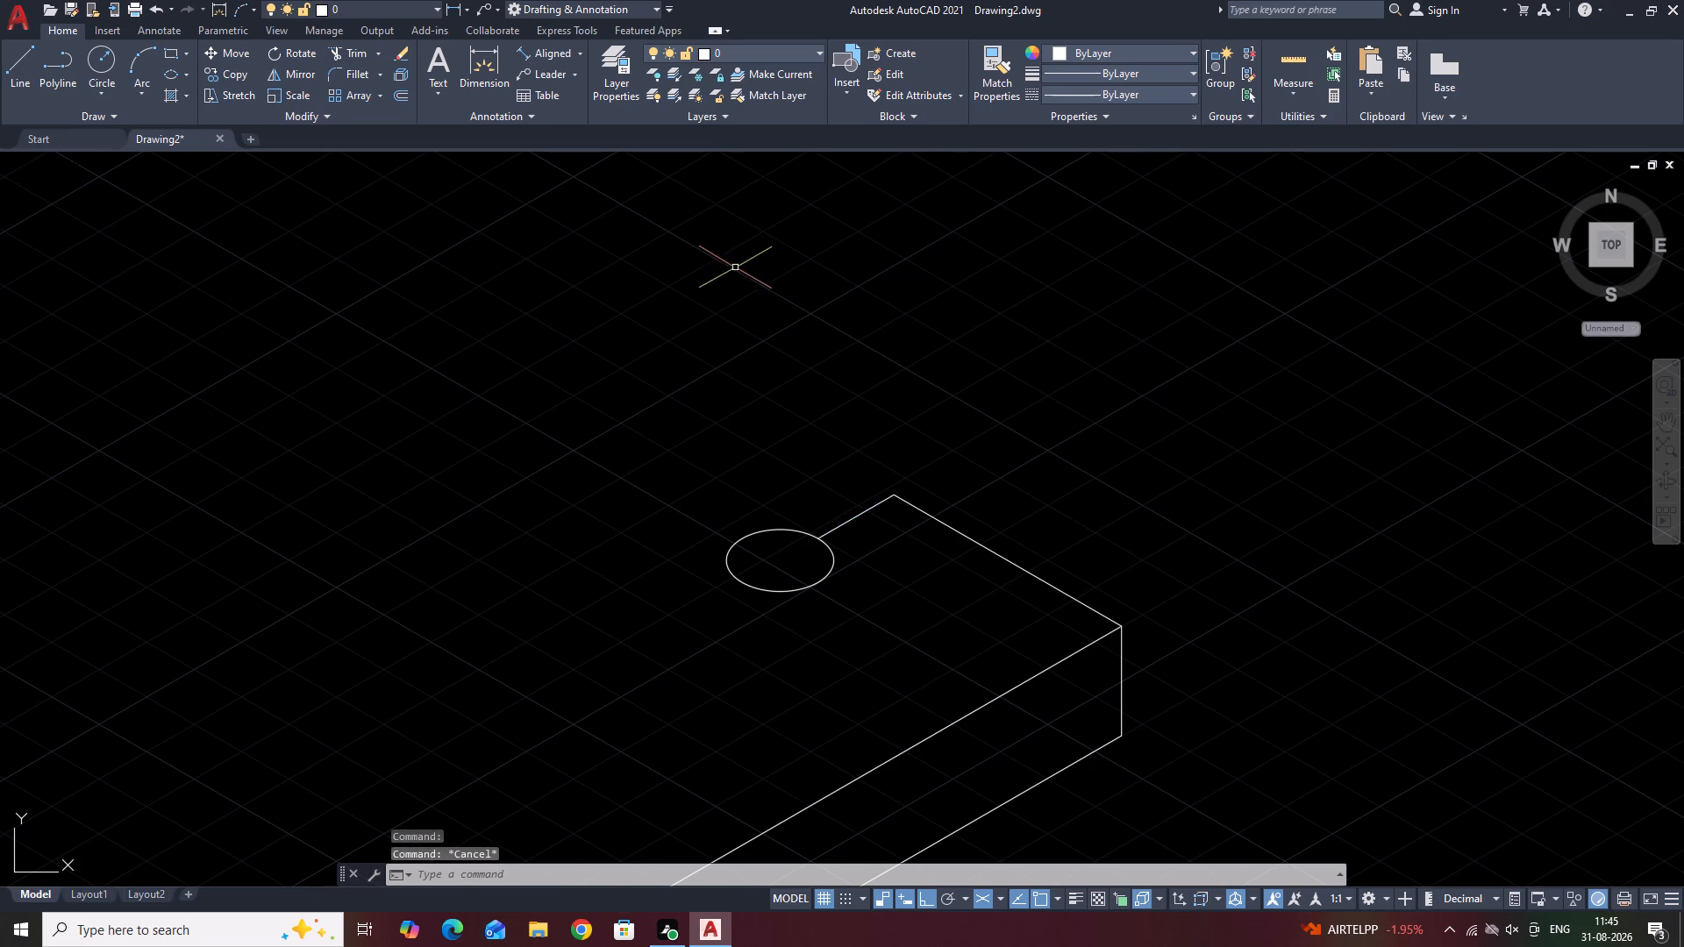
Copy the base's front-right top edge 25 mm inward along the 60 mm line.
scroll(736, 270, down, 1)
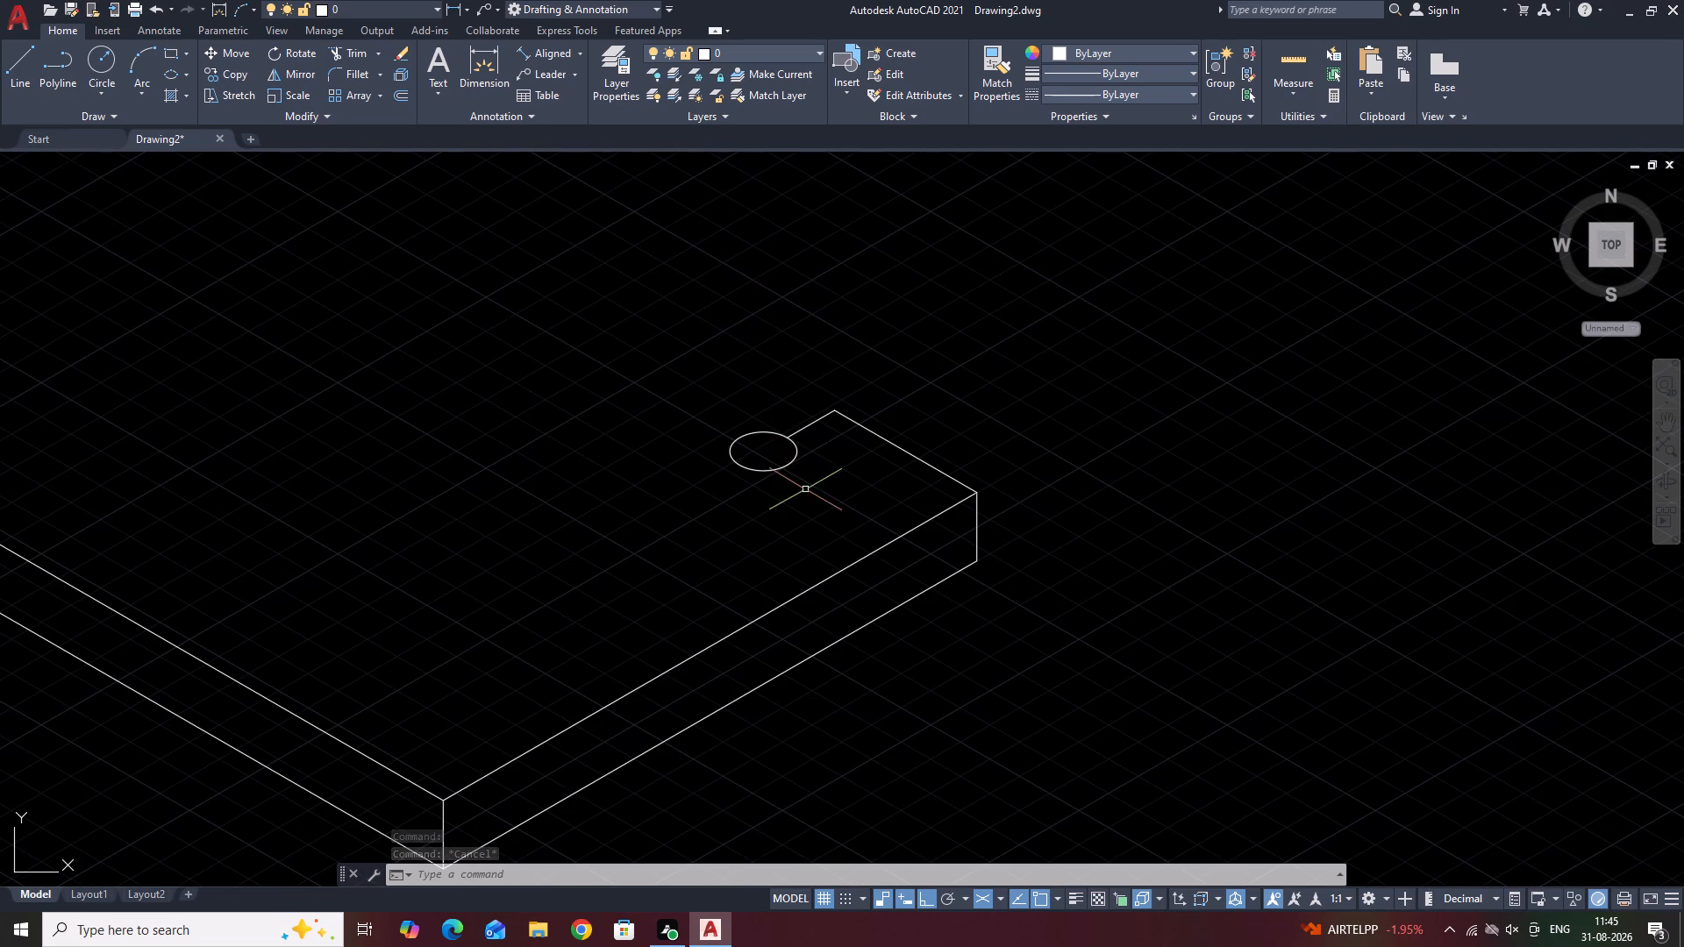
middle_drag(805, 489, 867, 454)
scroll(880, 336, up, 1)
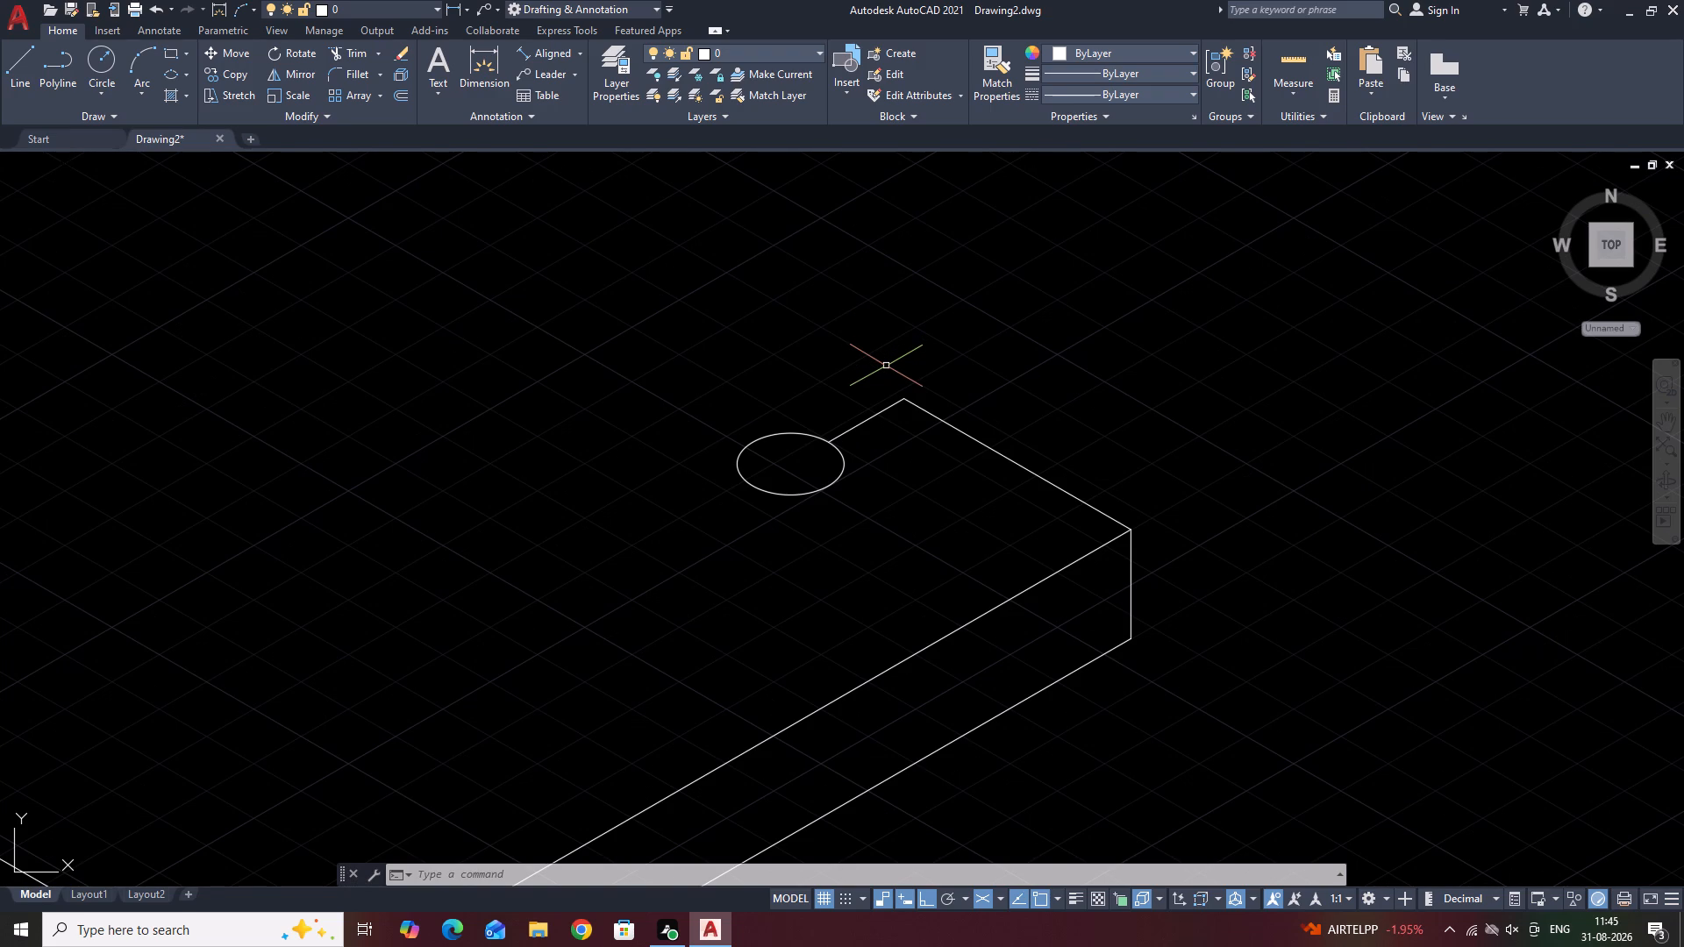
scroll(882, 381, down, 1)
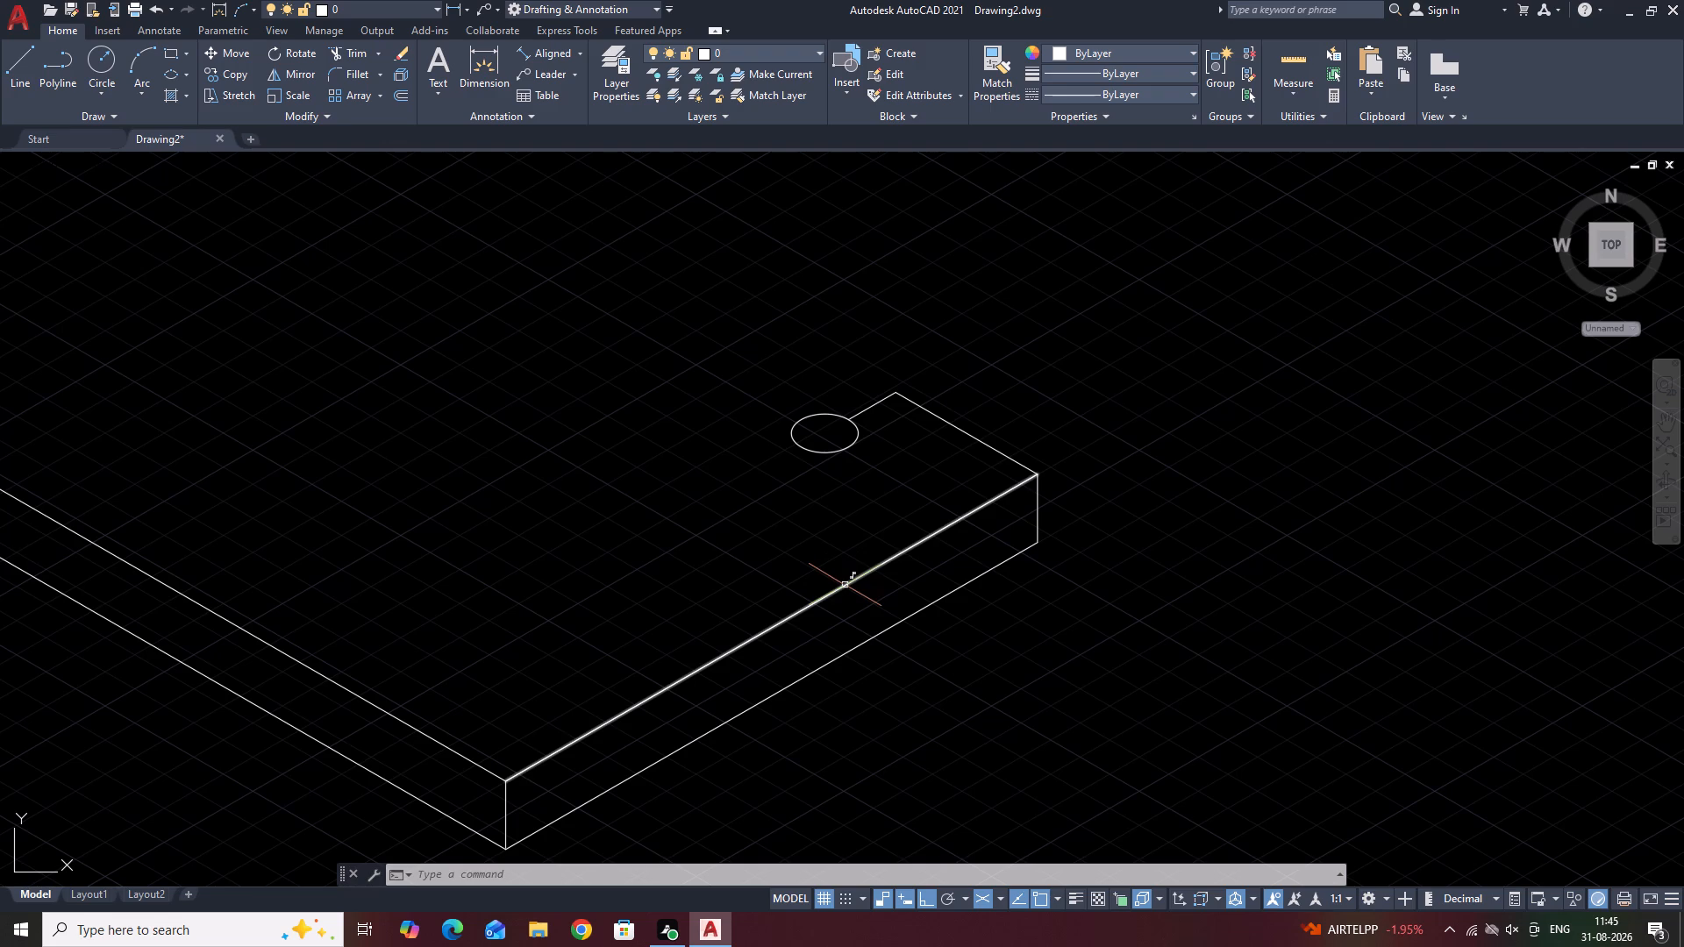
click(845, 585)
right_click(840, 585)
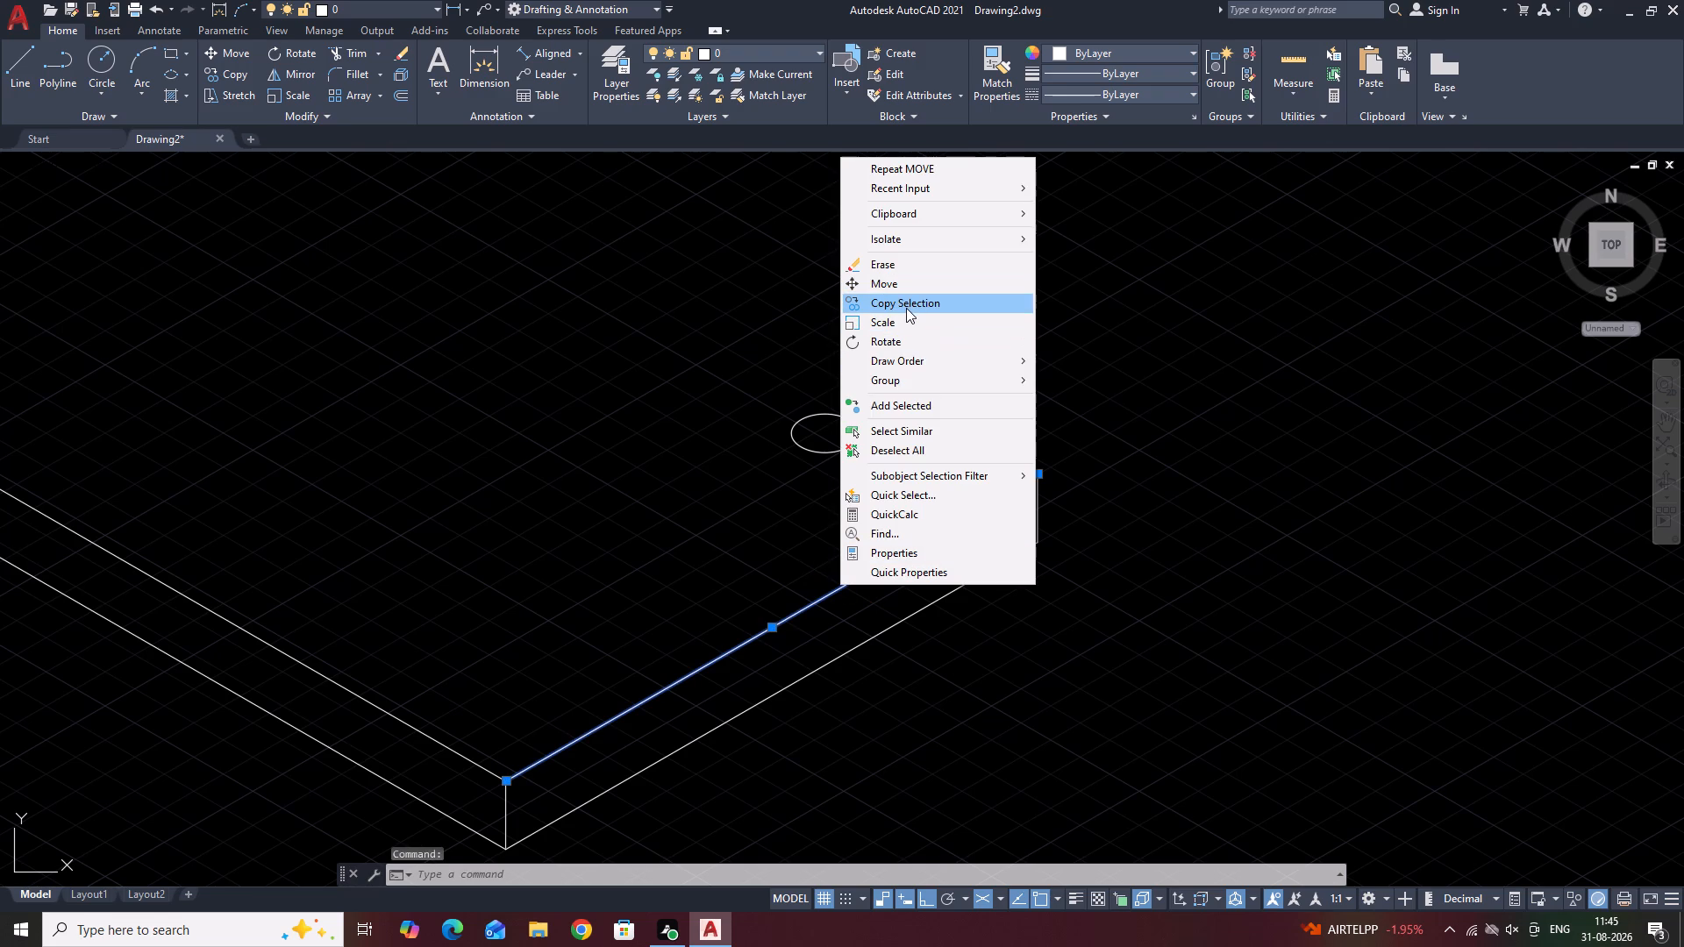
click(906, 308)
click(1038, 469)
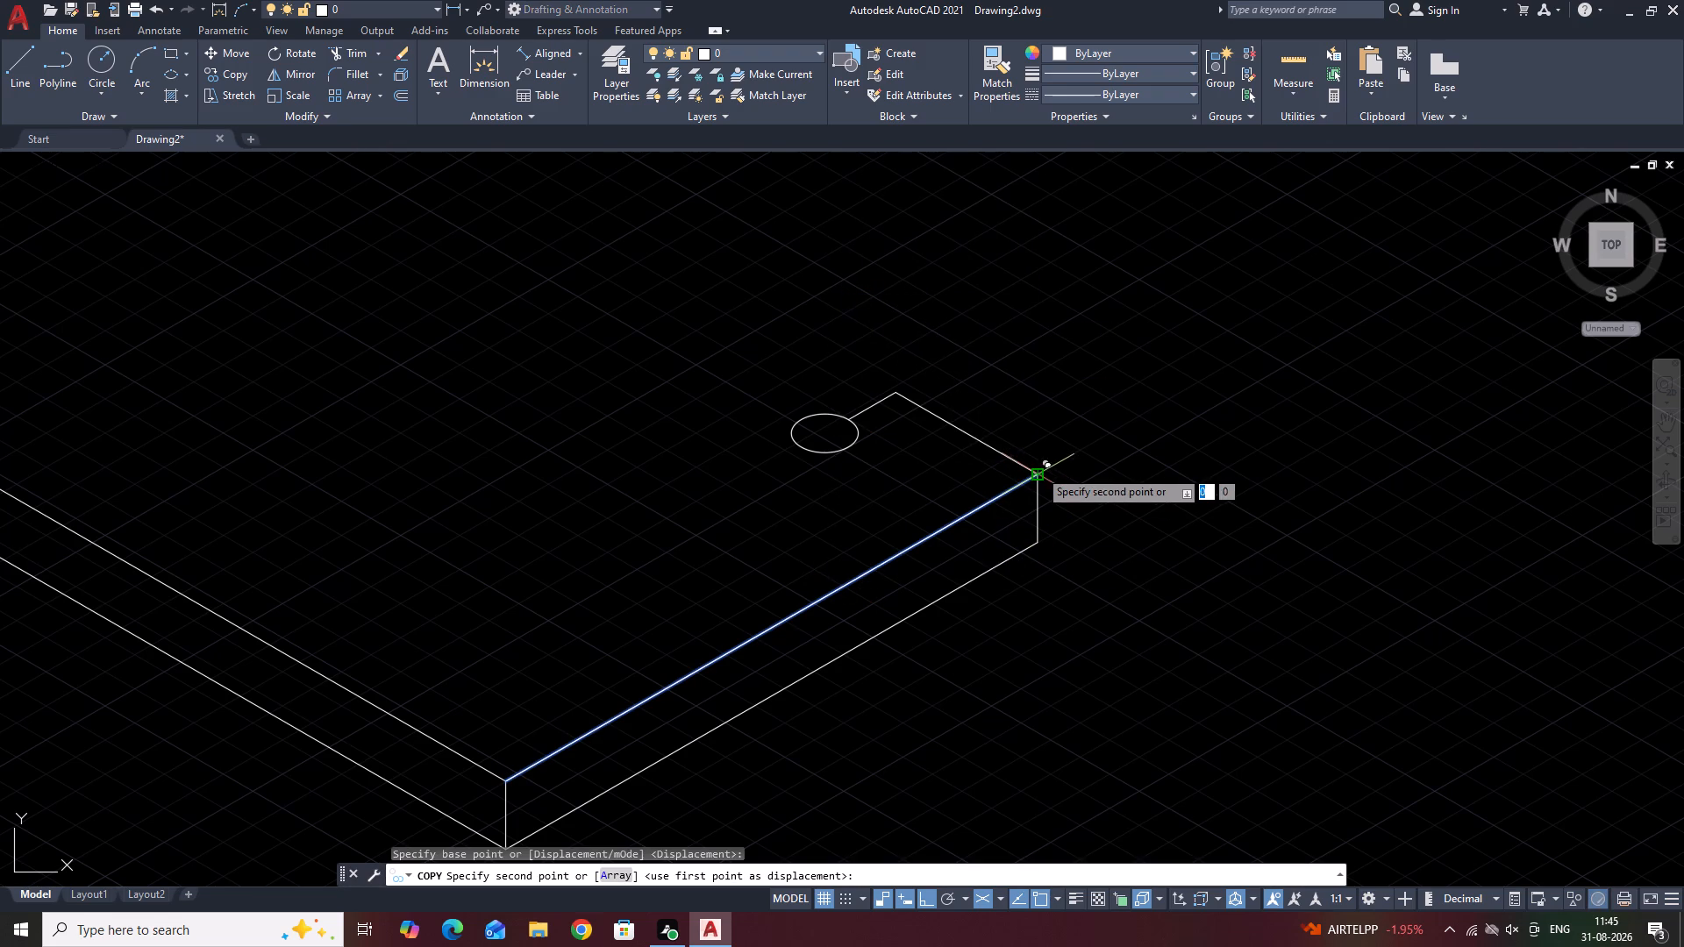
text(25)
key(Return)
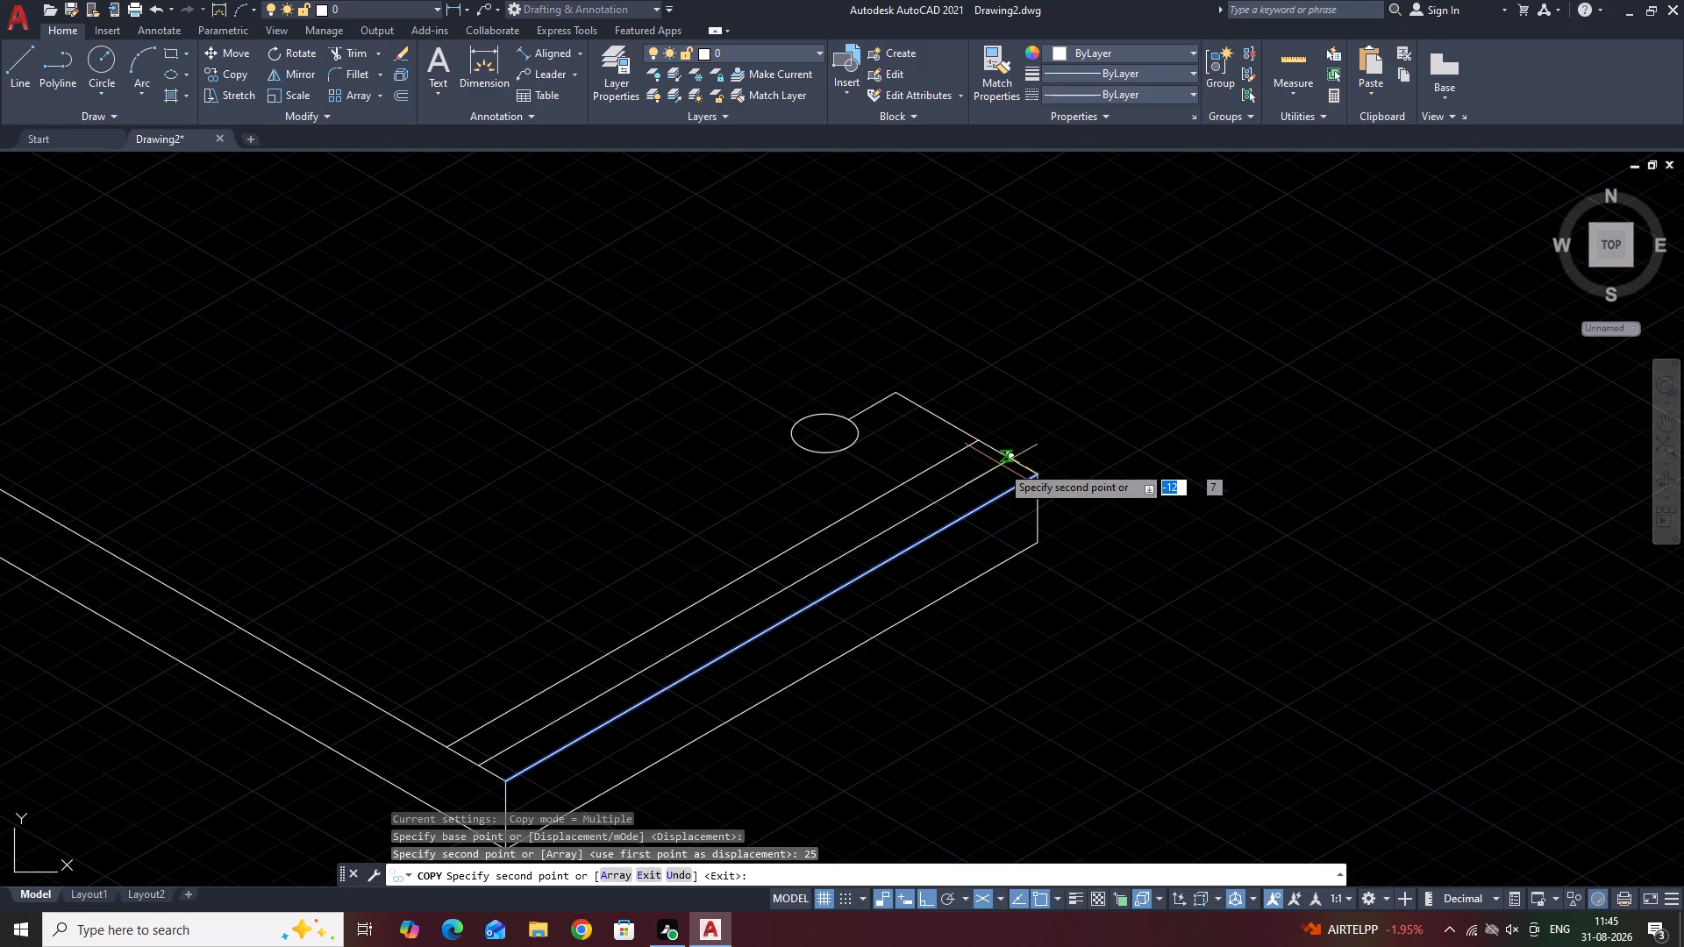
key(space)
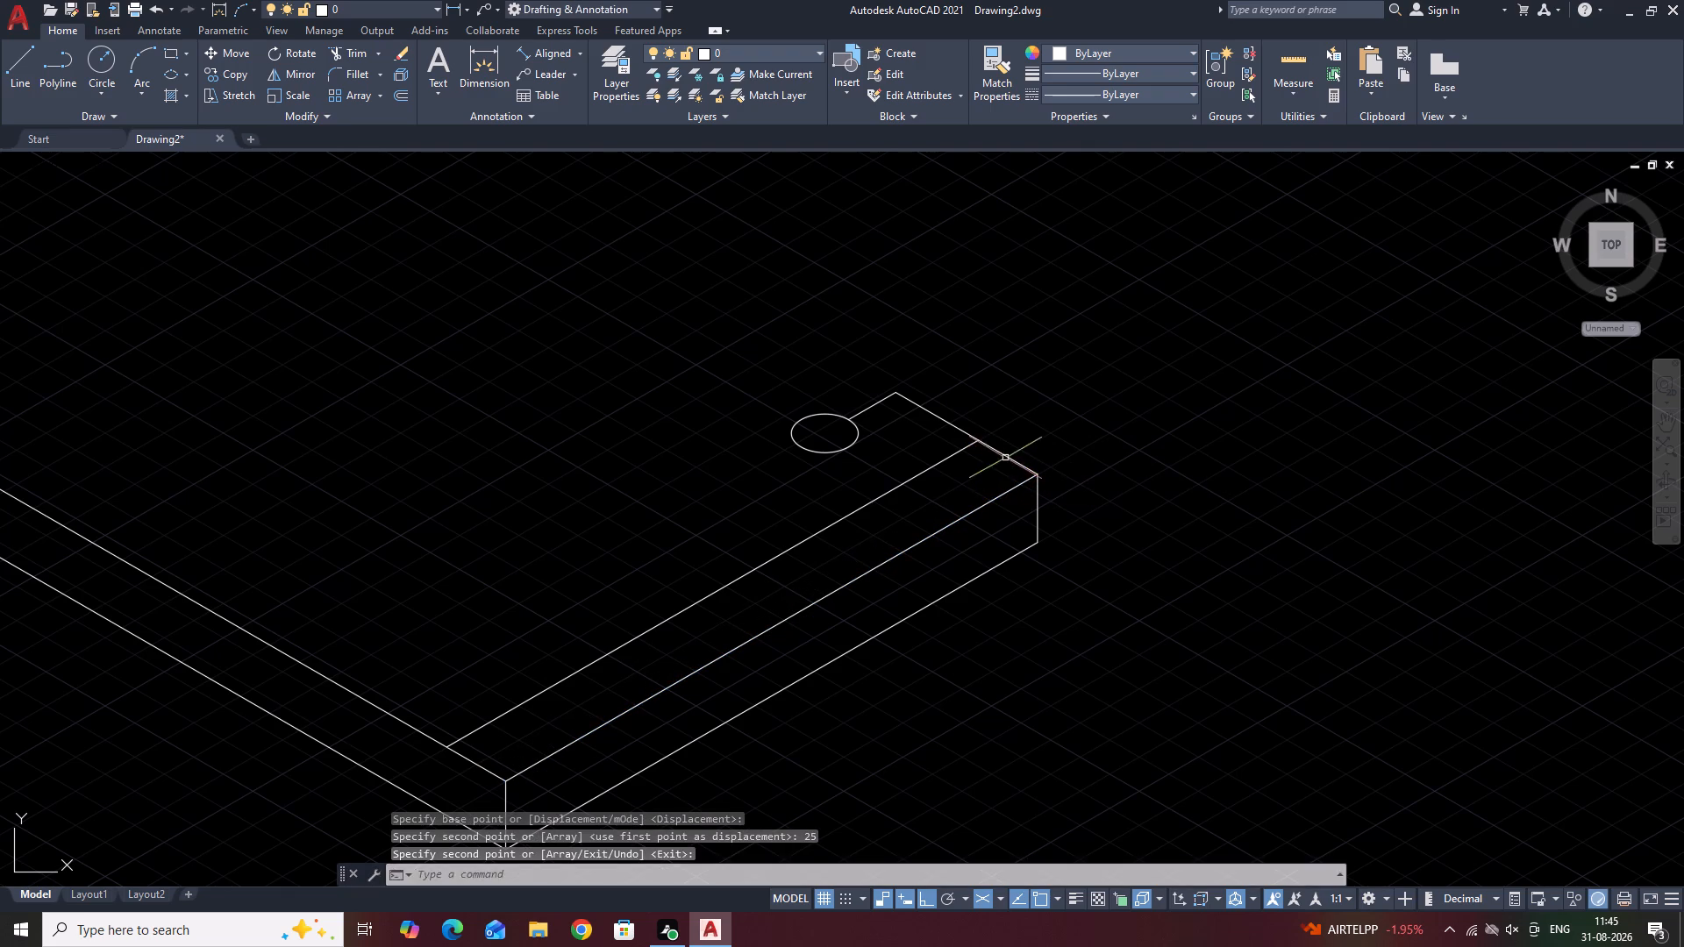
Copy the 60 mm line 25 mm down-left along the base's front-right top edge.
key(space)
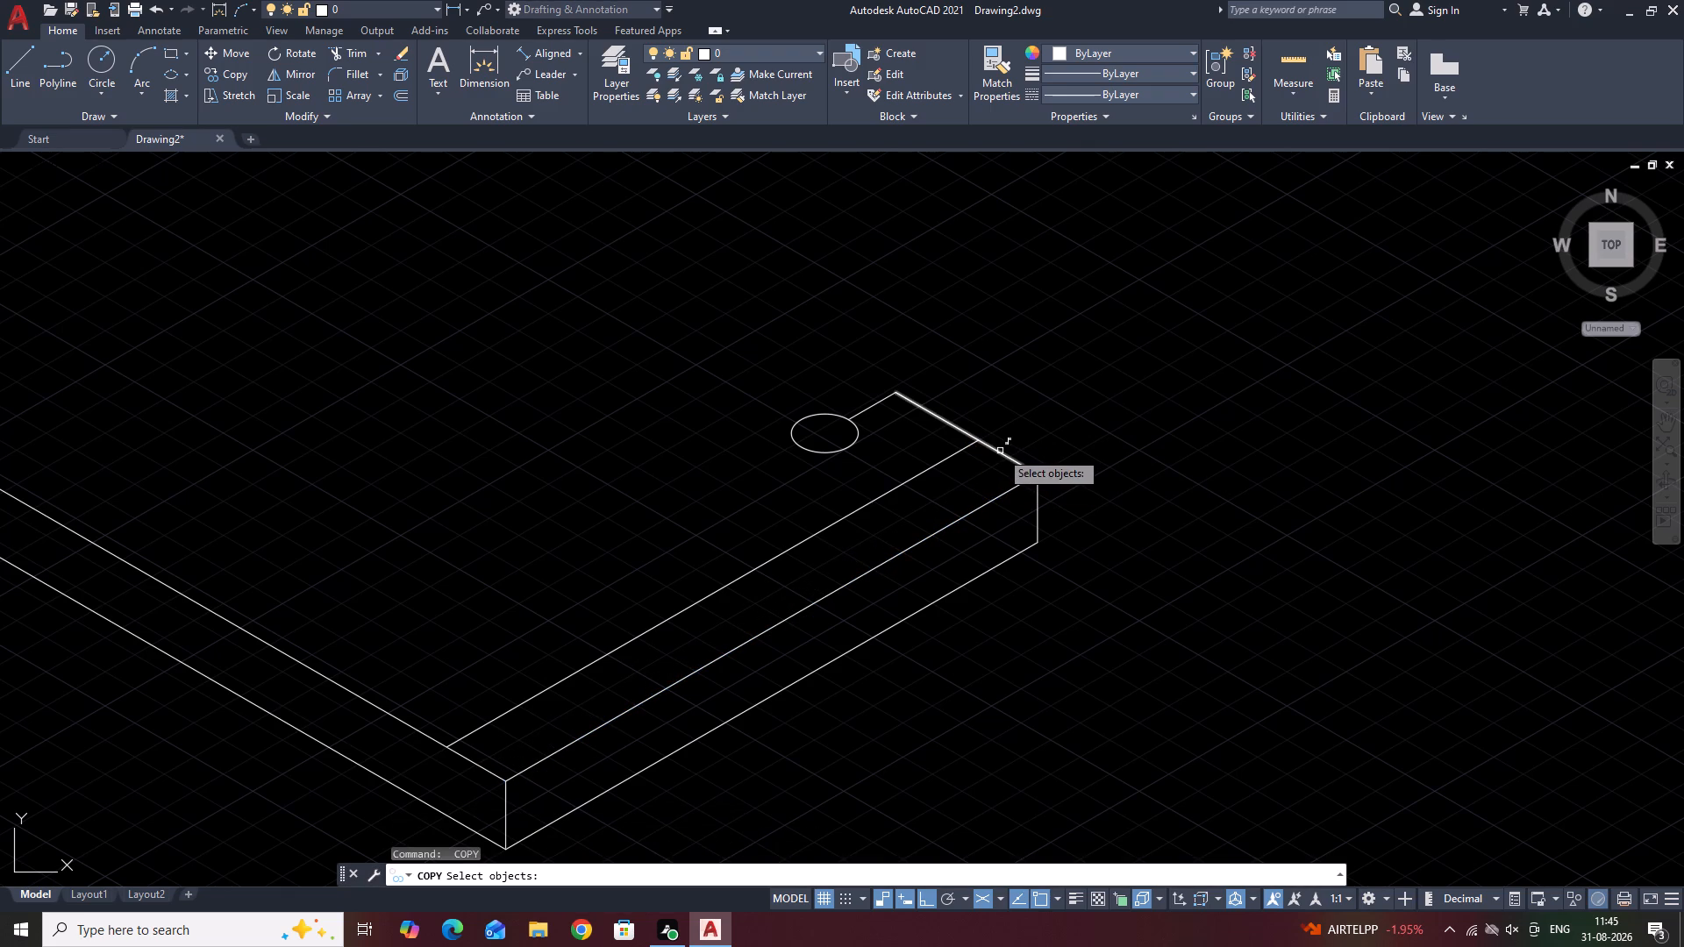
click(1000, 451)
right_click(964, 488)
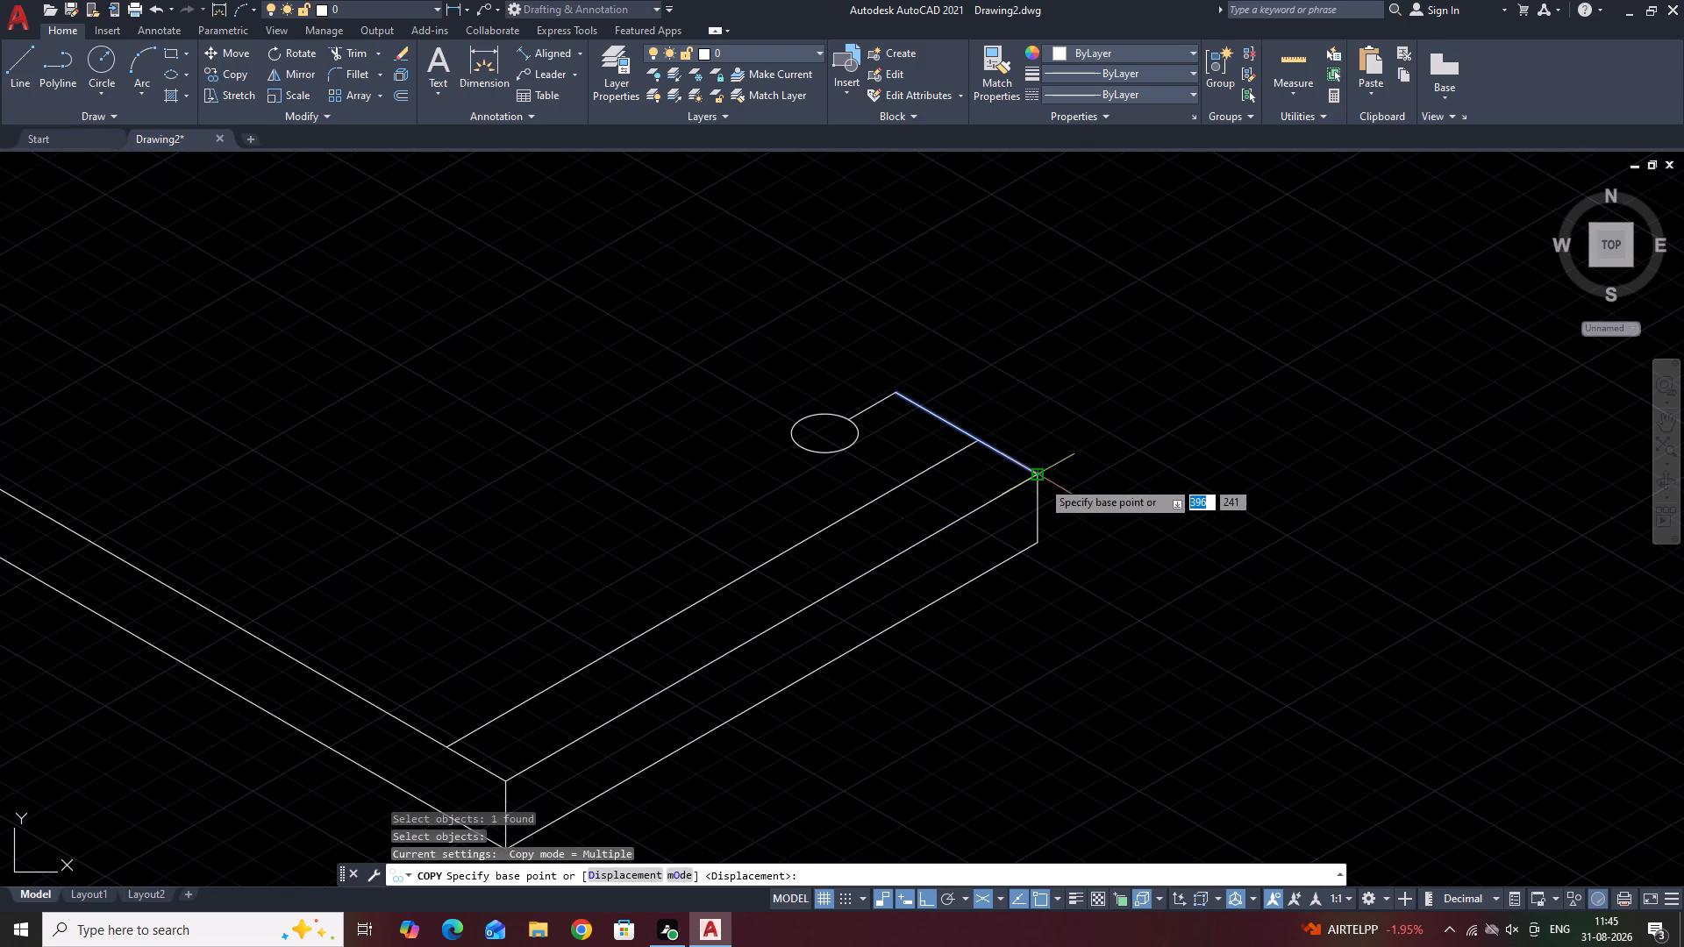
click(1041, 480)
text(25)
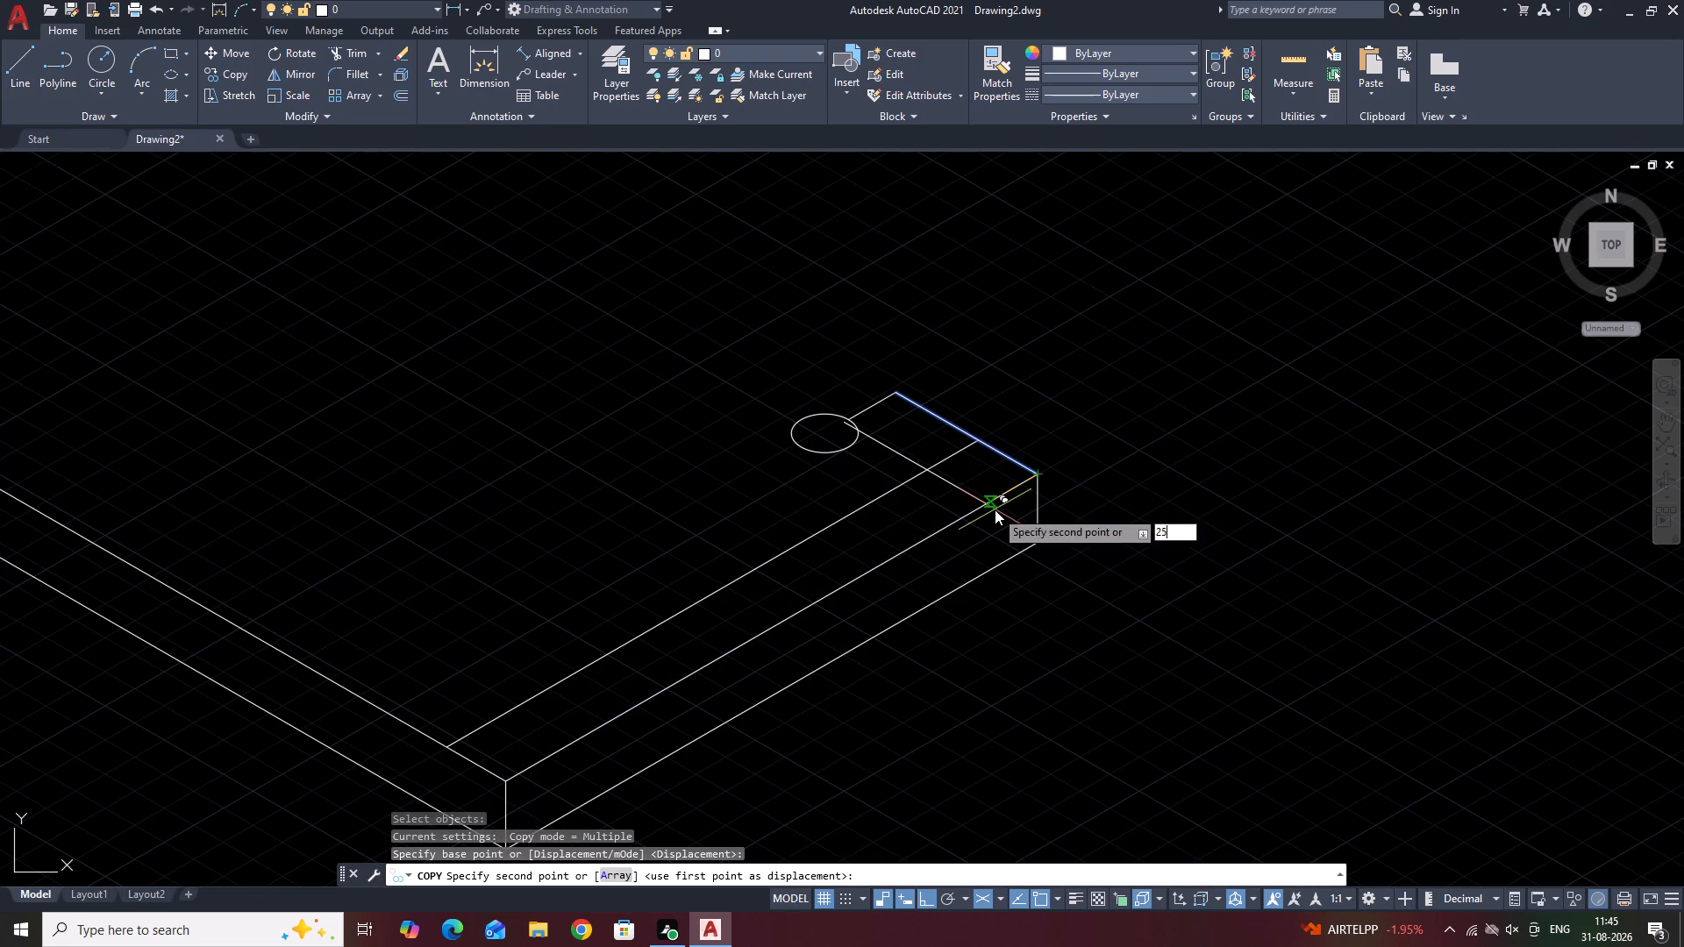
key(Return)
key(space)
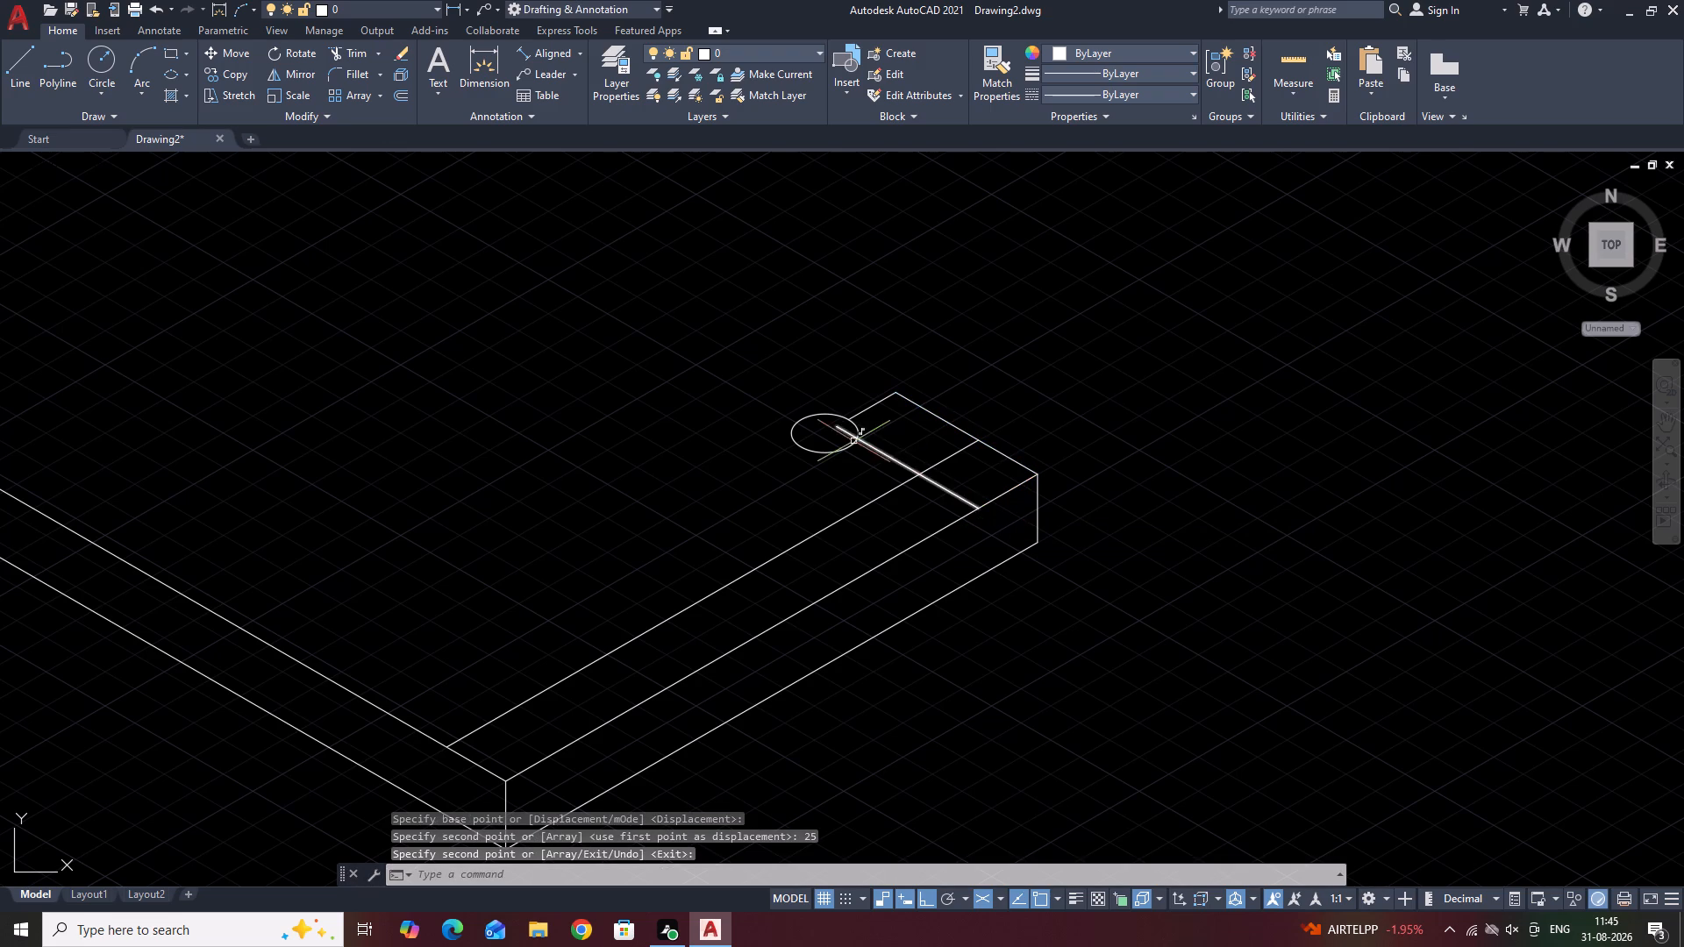
Erase the isocircle and the short 20 mm line at the end of the 60 mm line.
click(841, 449)
right_click(841, 449)
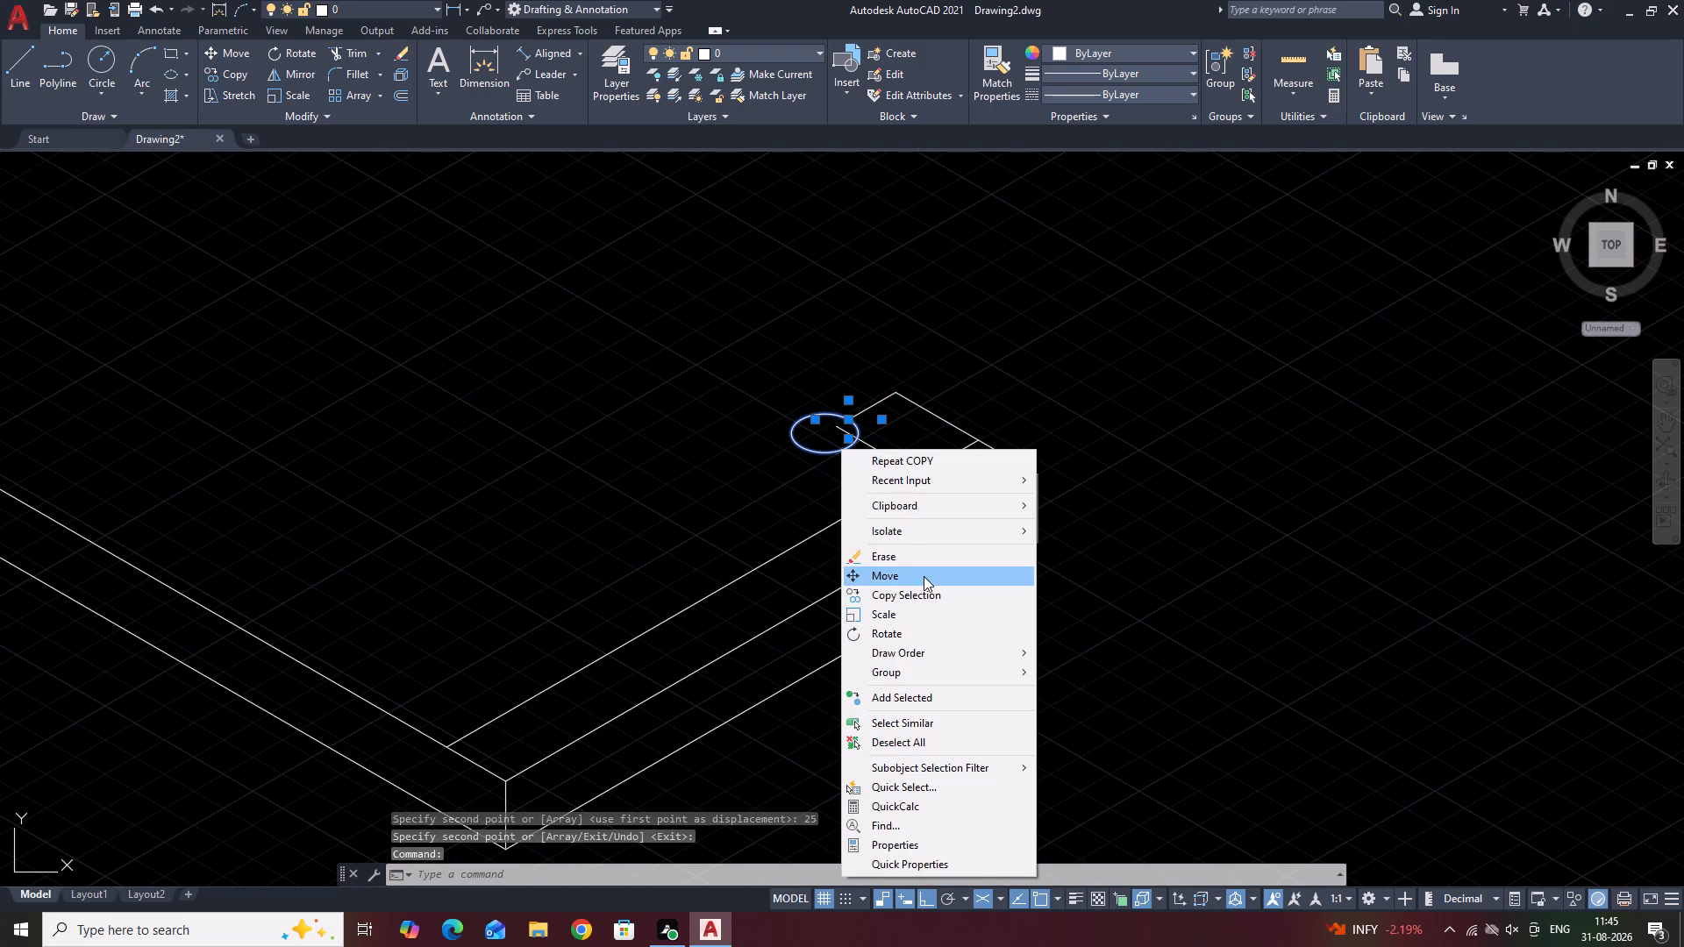
click(912, 562)
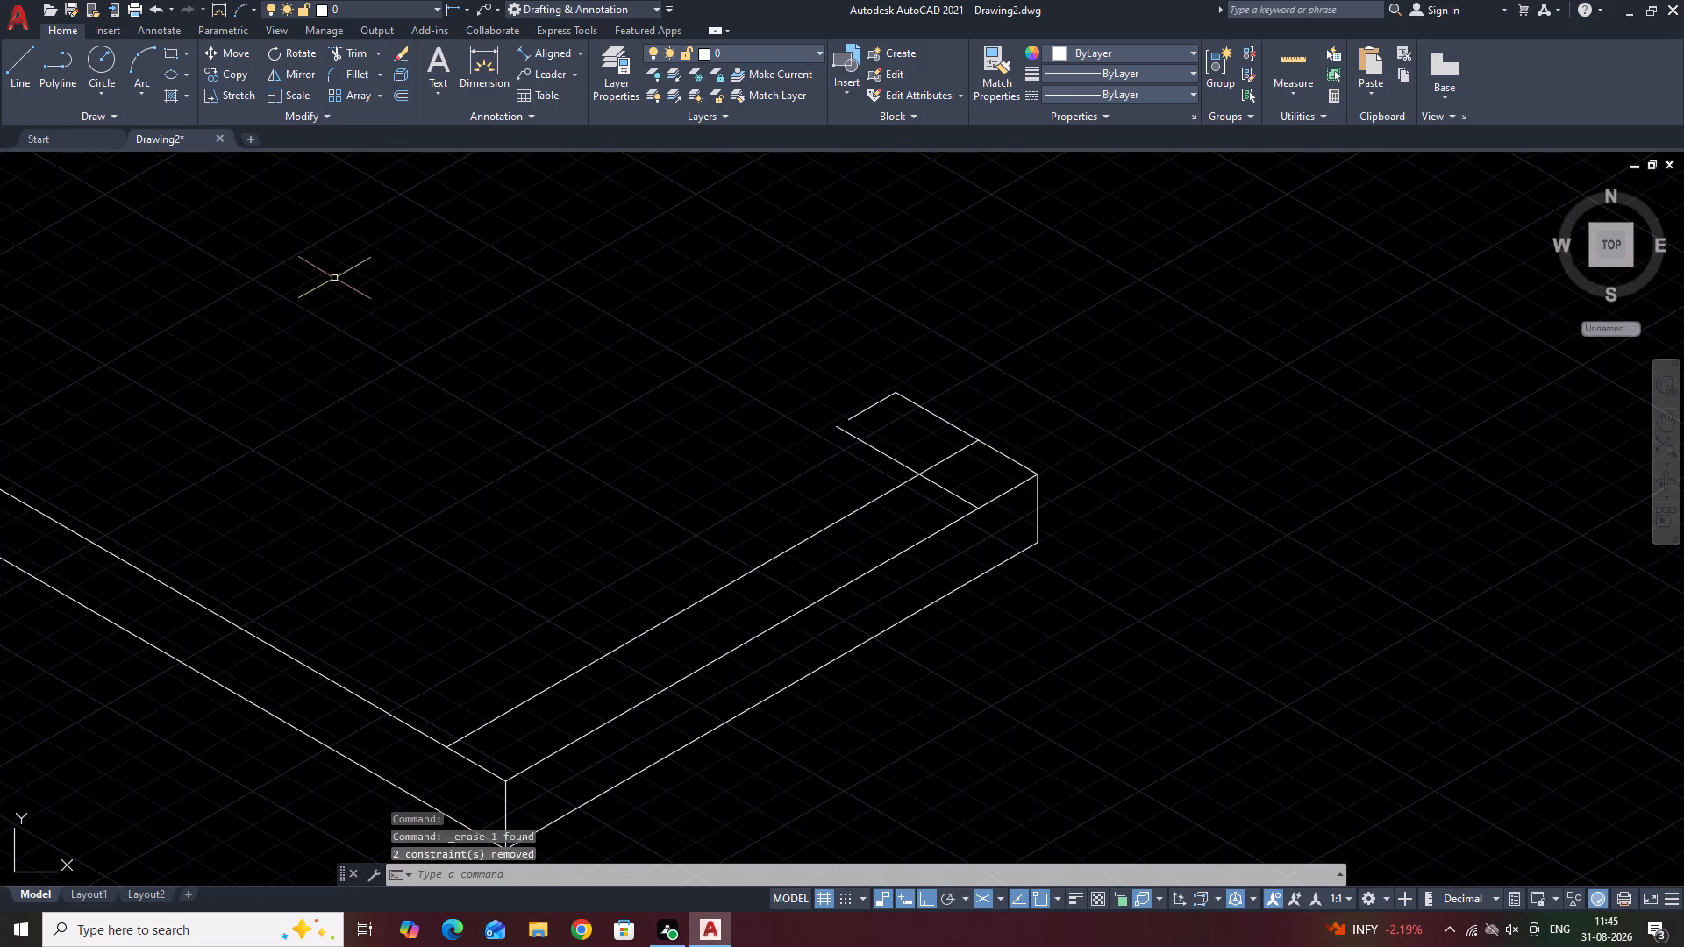
click(877, 401)
right_click(877, 401)
click(934, 509)
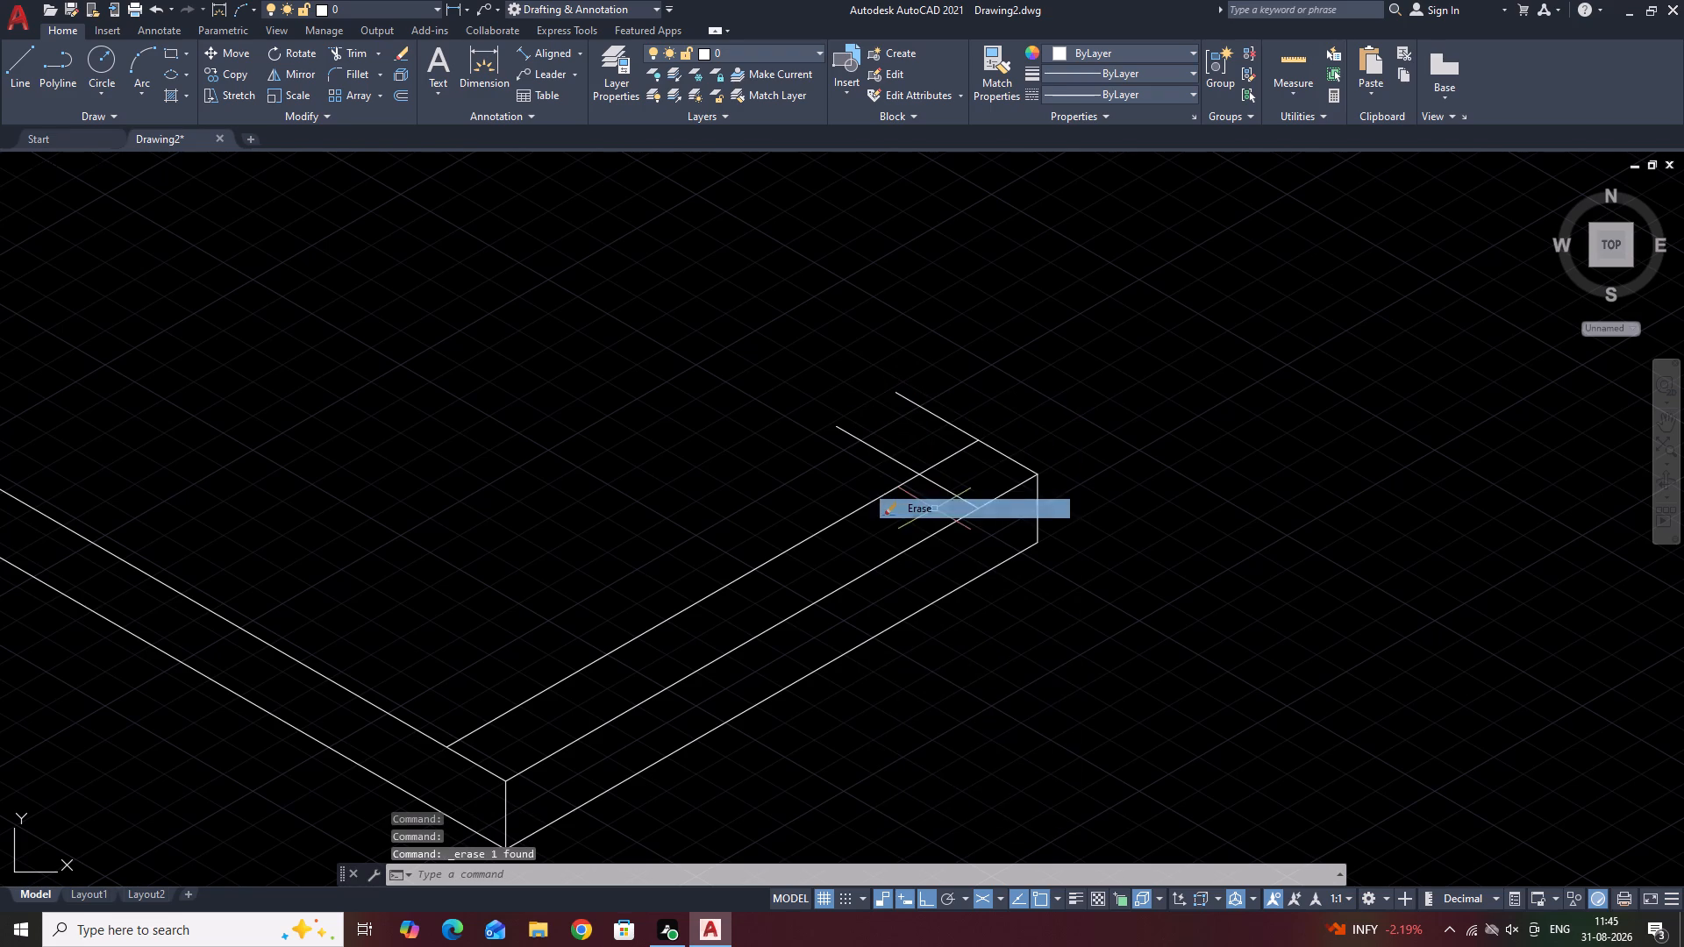
Start a new ellipse with the Isocircle option.
click(169, 74)
click(778, 874)
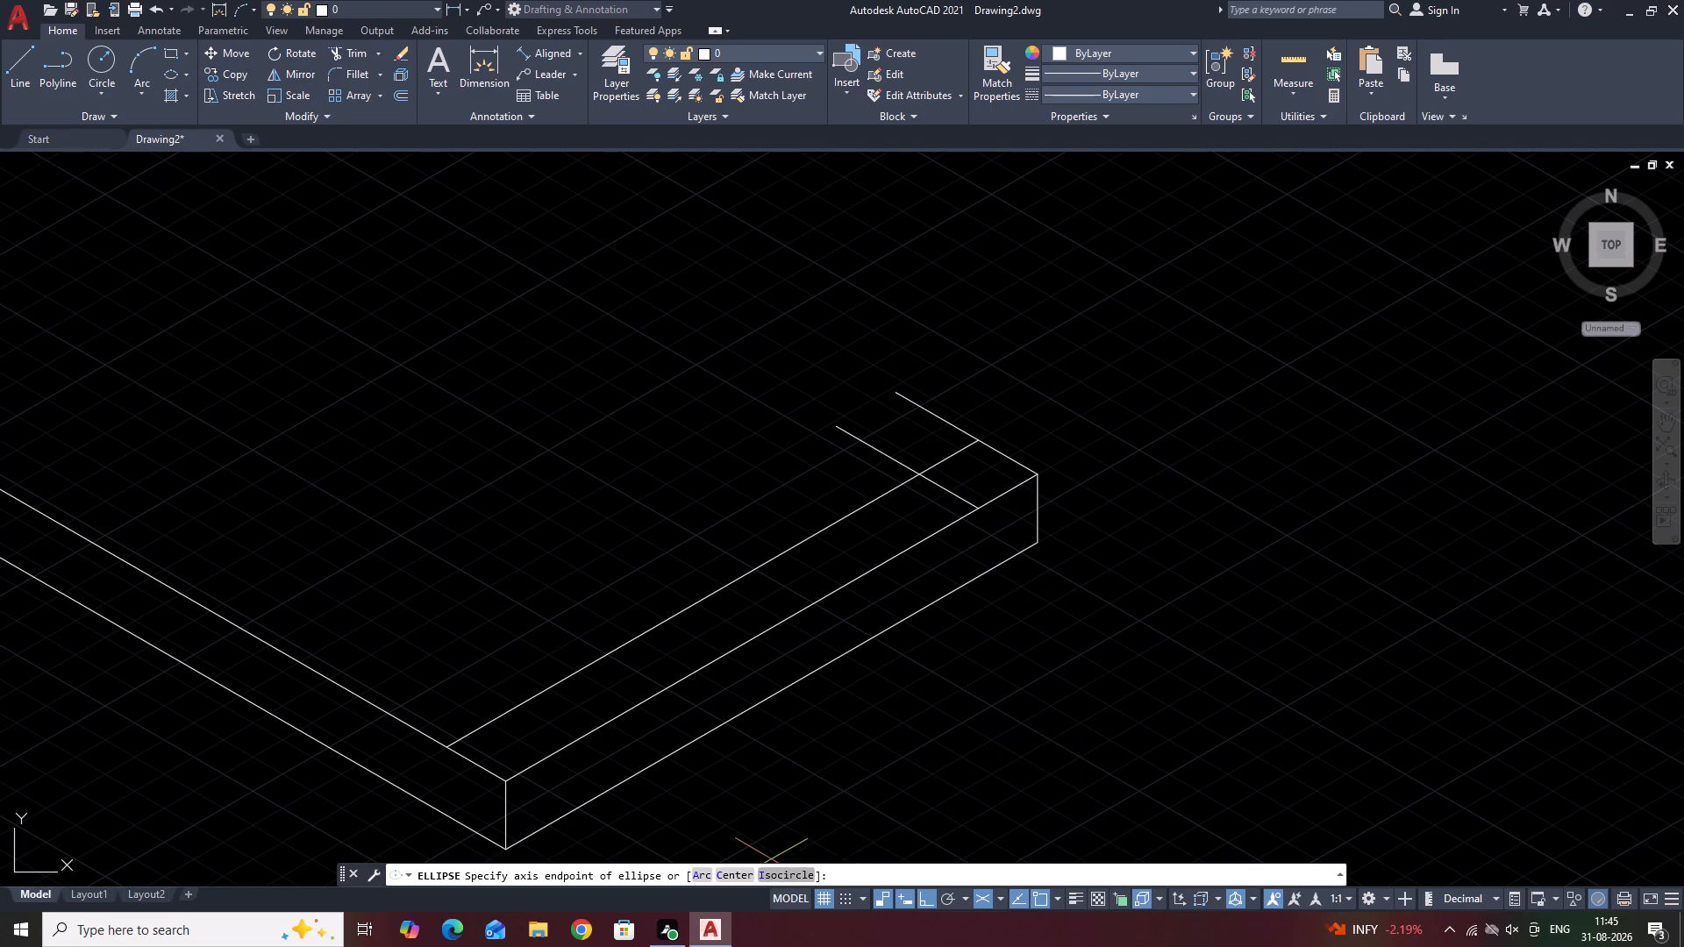
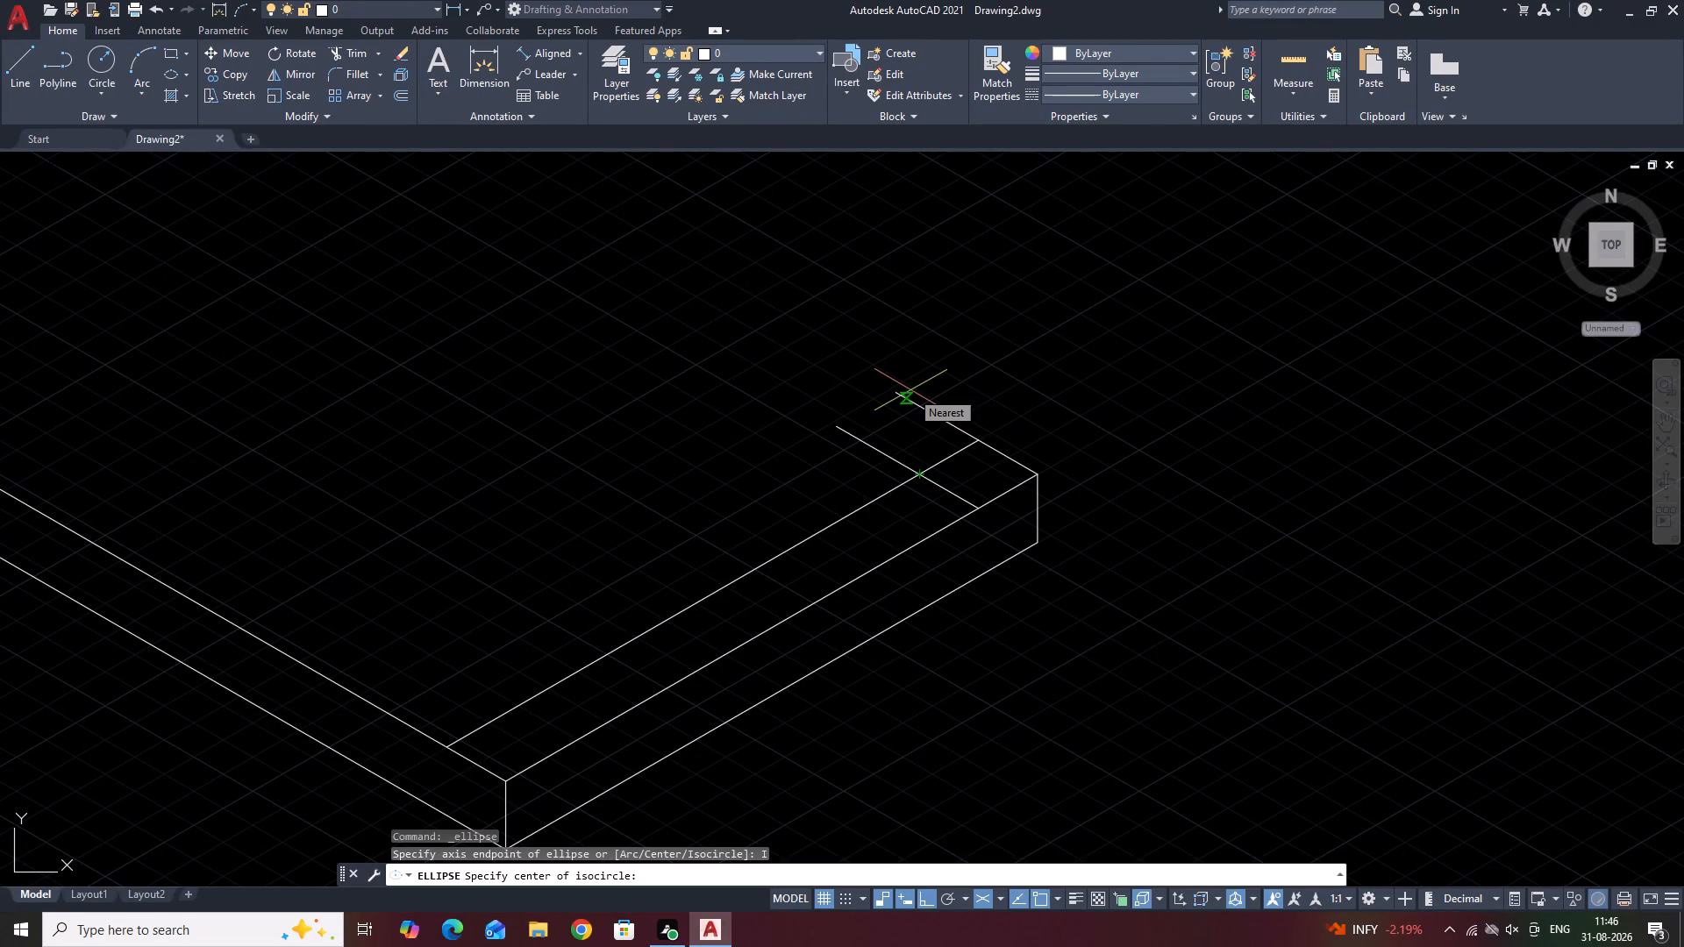
Draw a 225 mm line from the free end of the 60 mm line, parallel to the base's front-right top edge.
key(Escape)
click(17, 68)
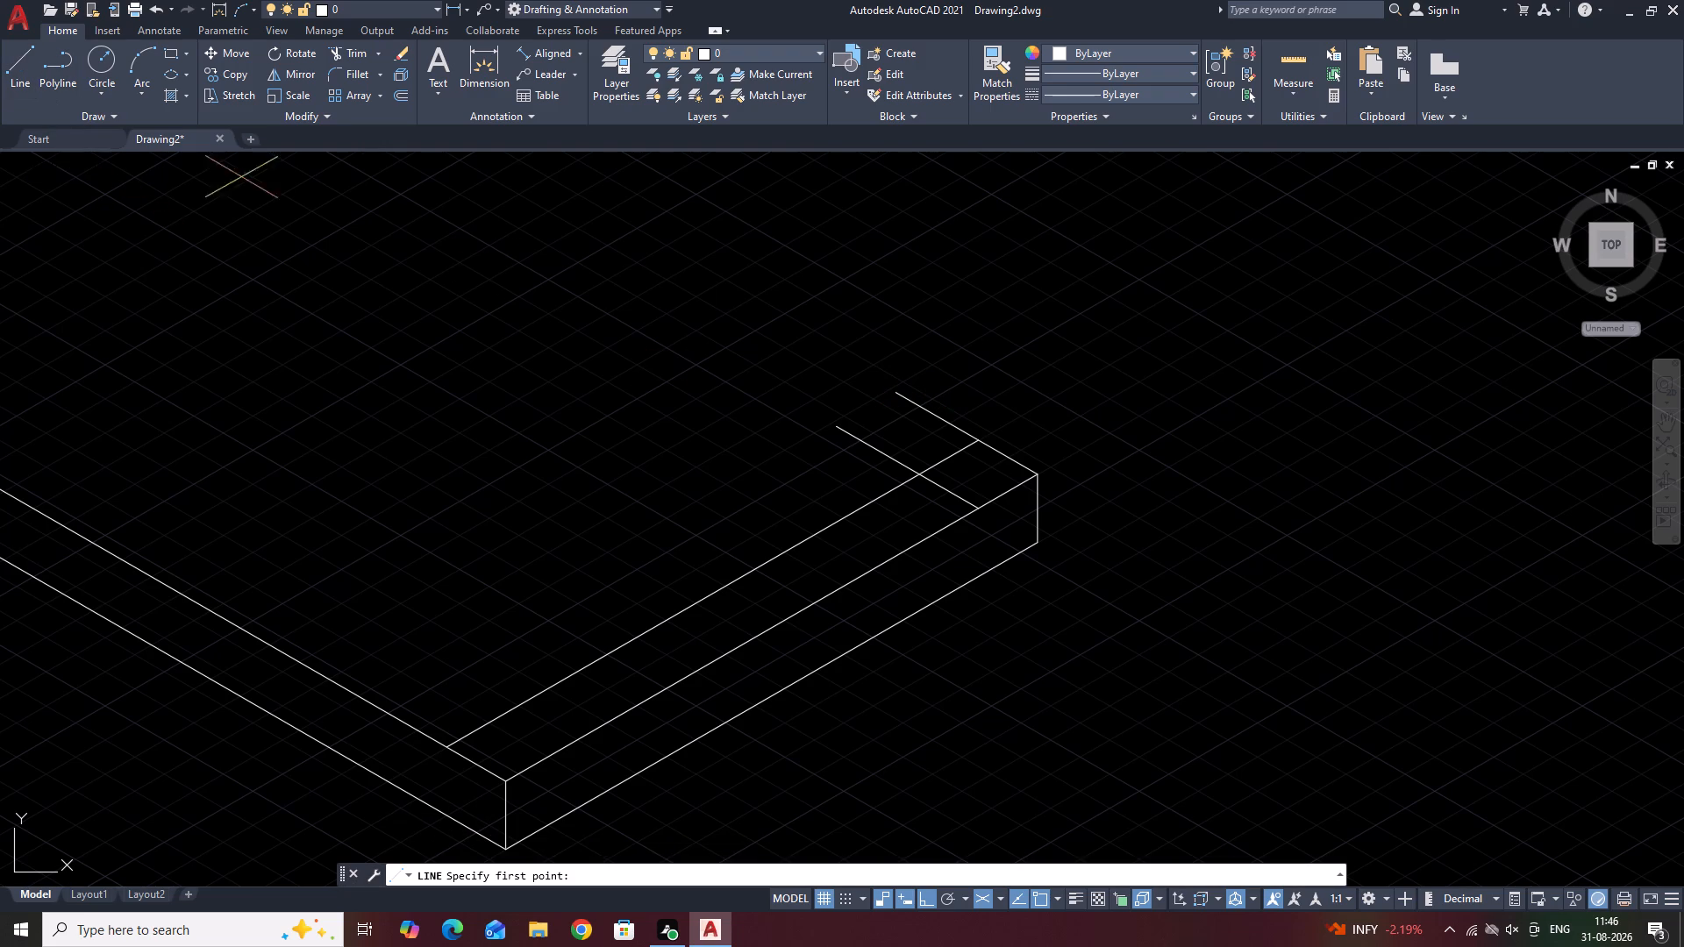
click(895, 389)
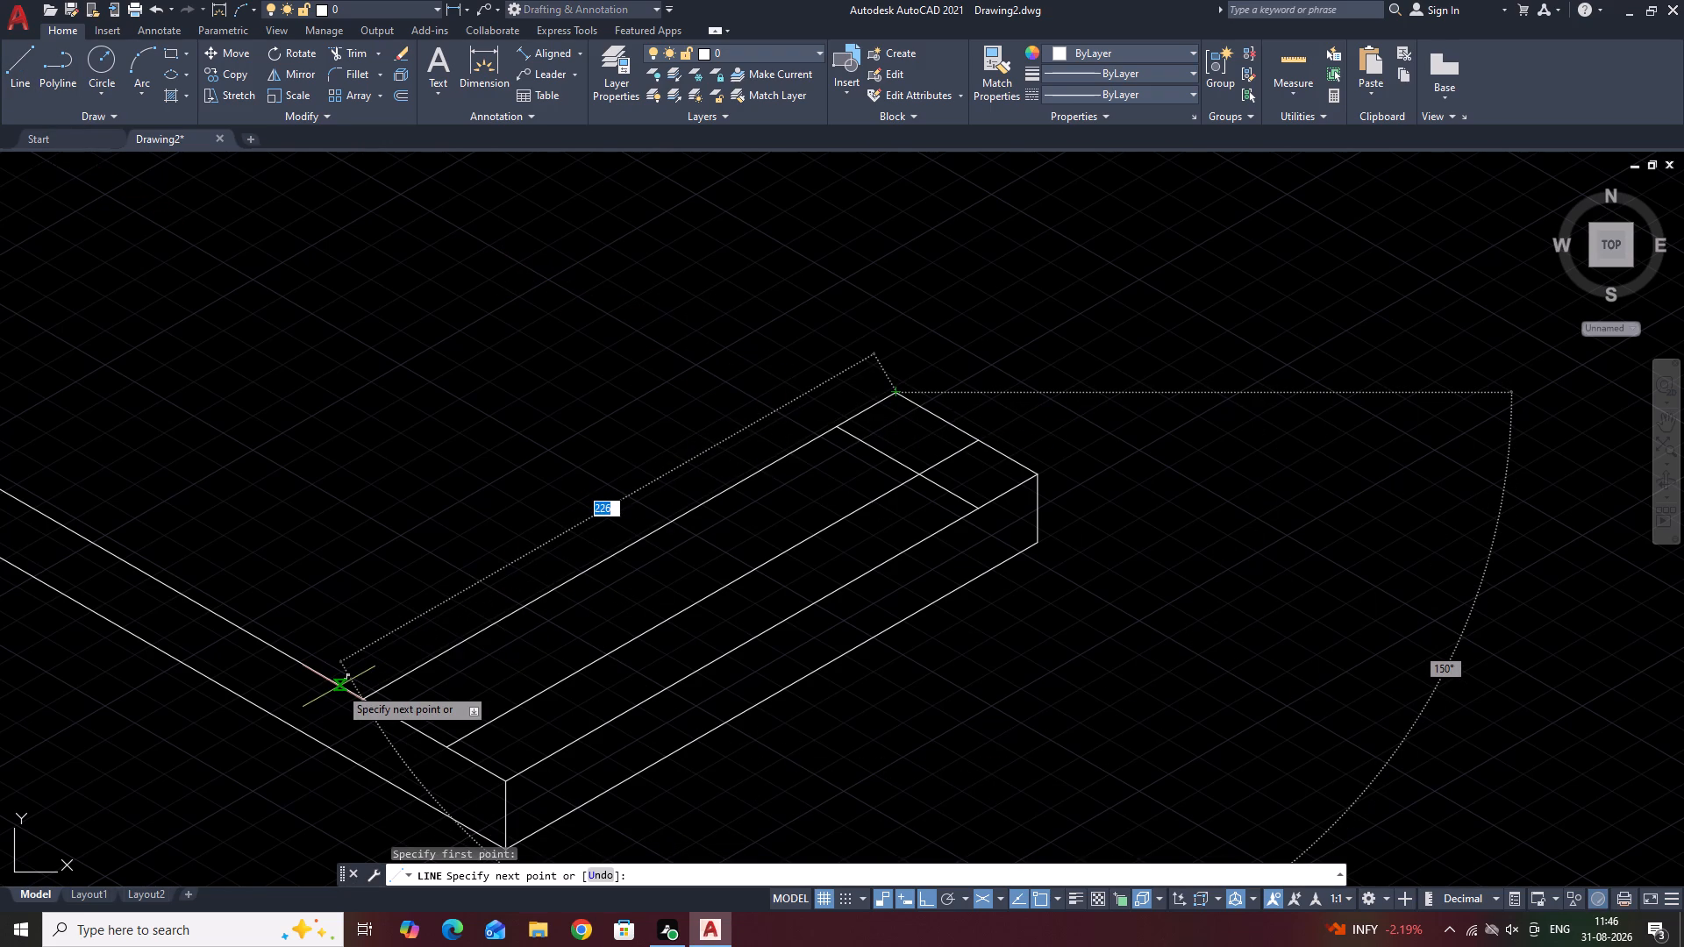
text(225)
key(Return)
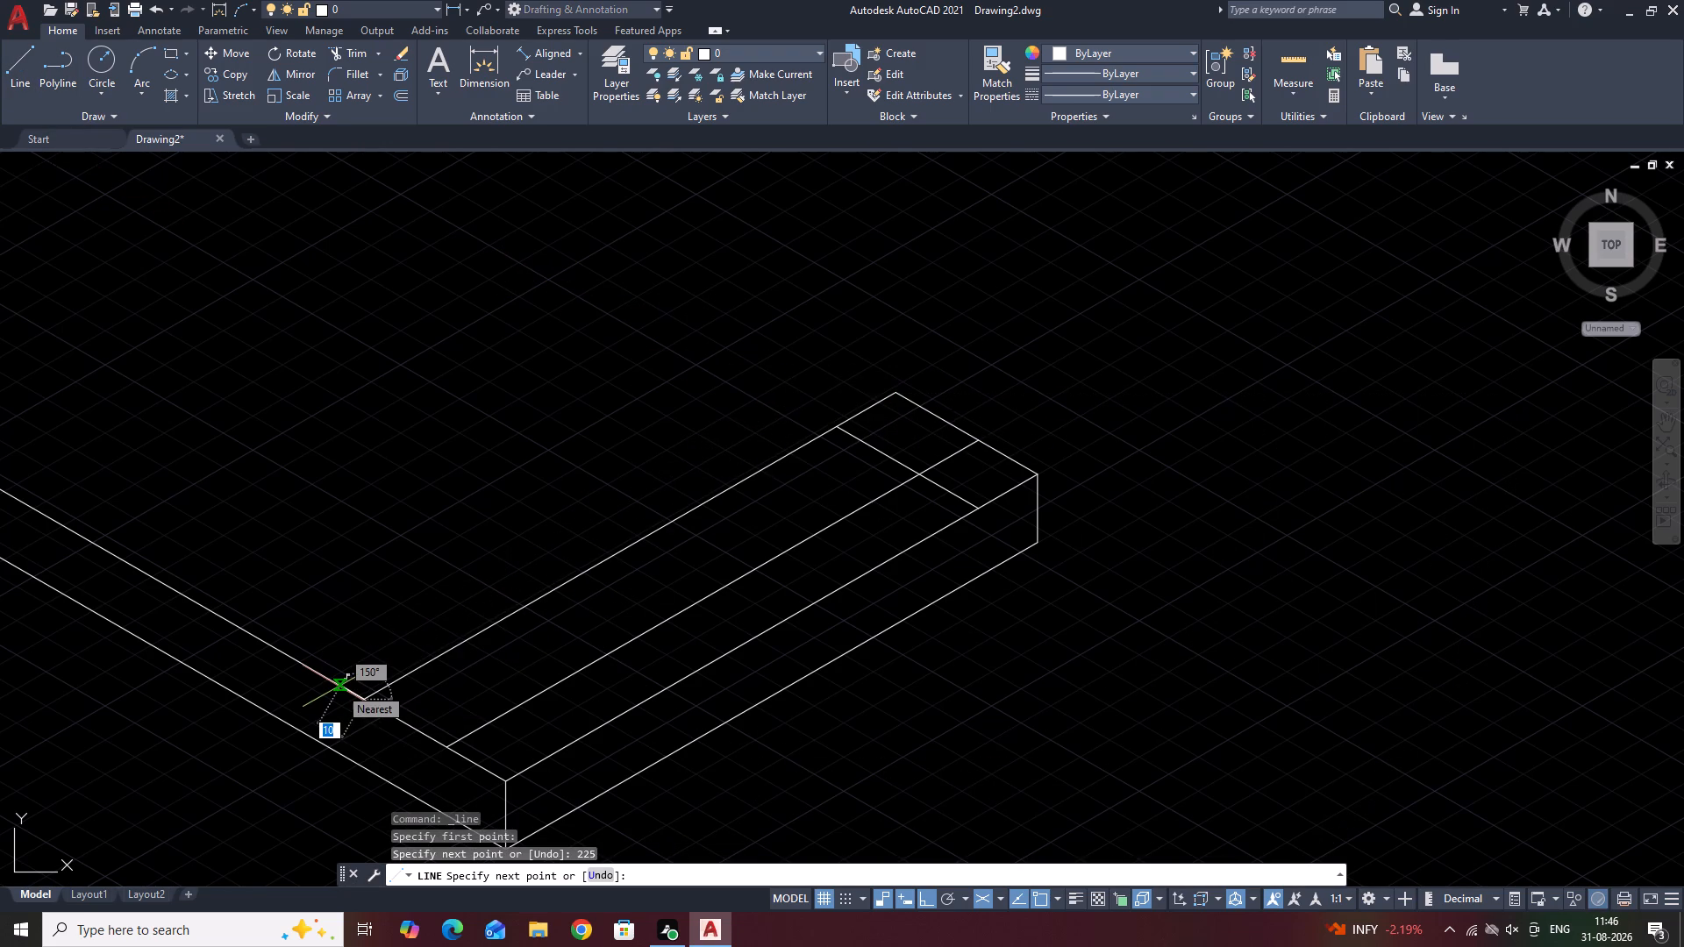
key(space)
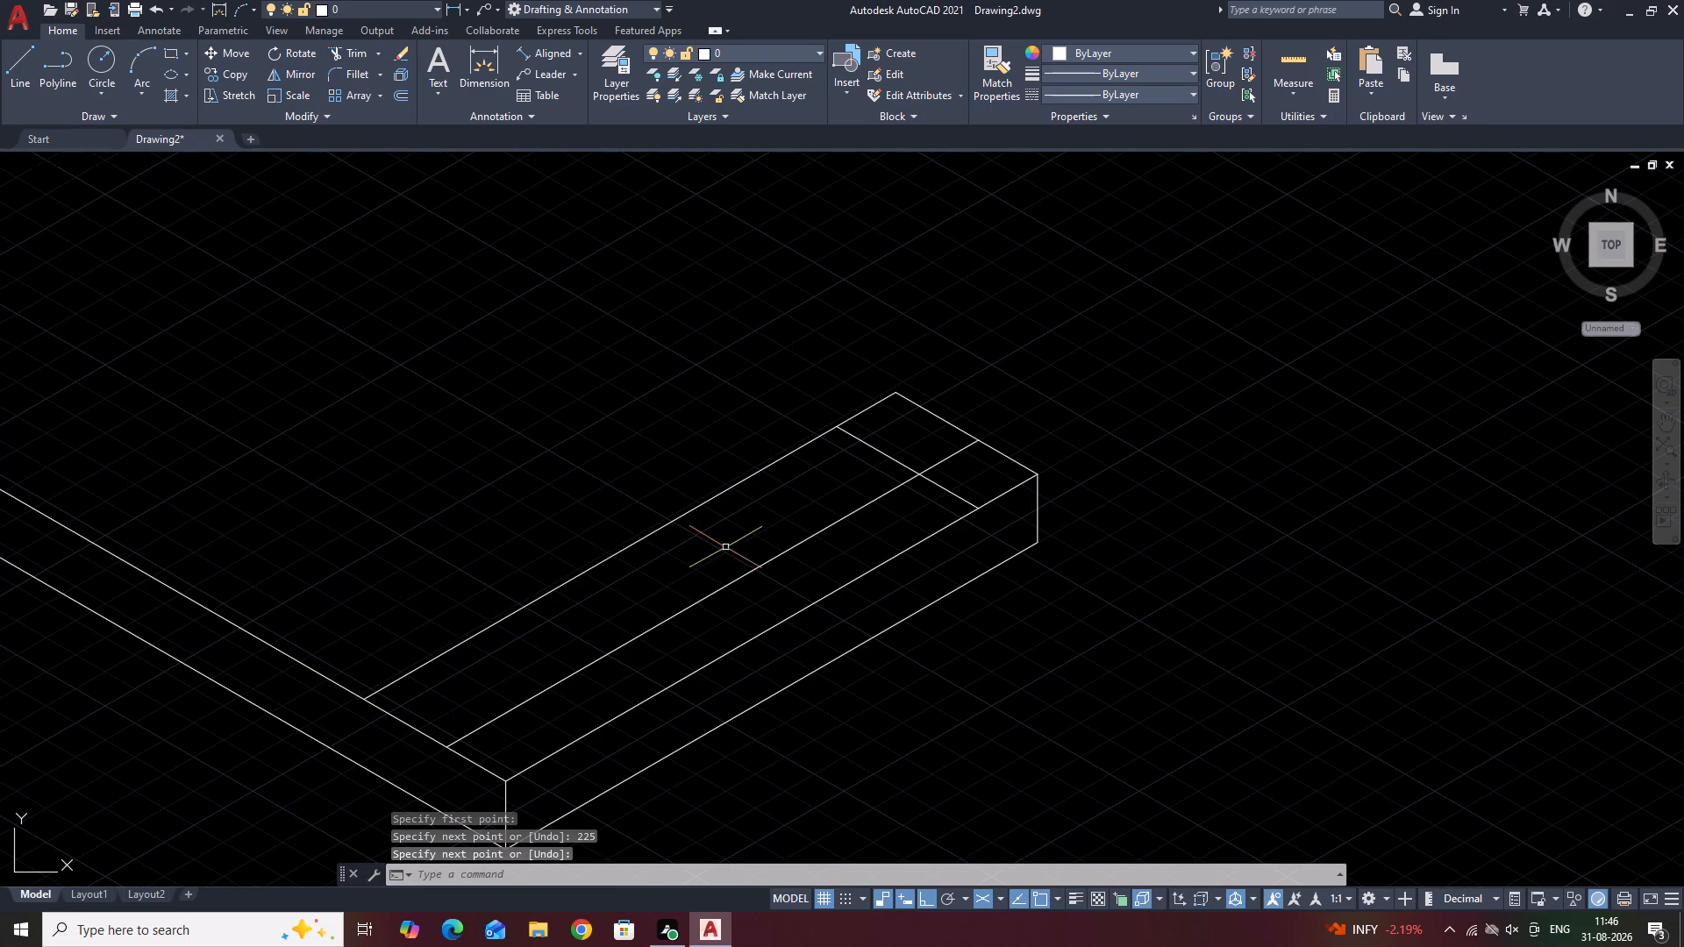
Erase the two crossing 25 mm offset copies on the base's top face.
click(895, 461)
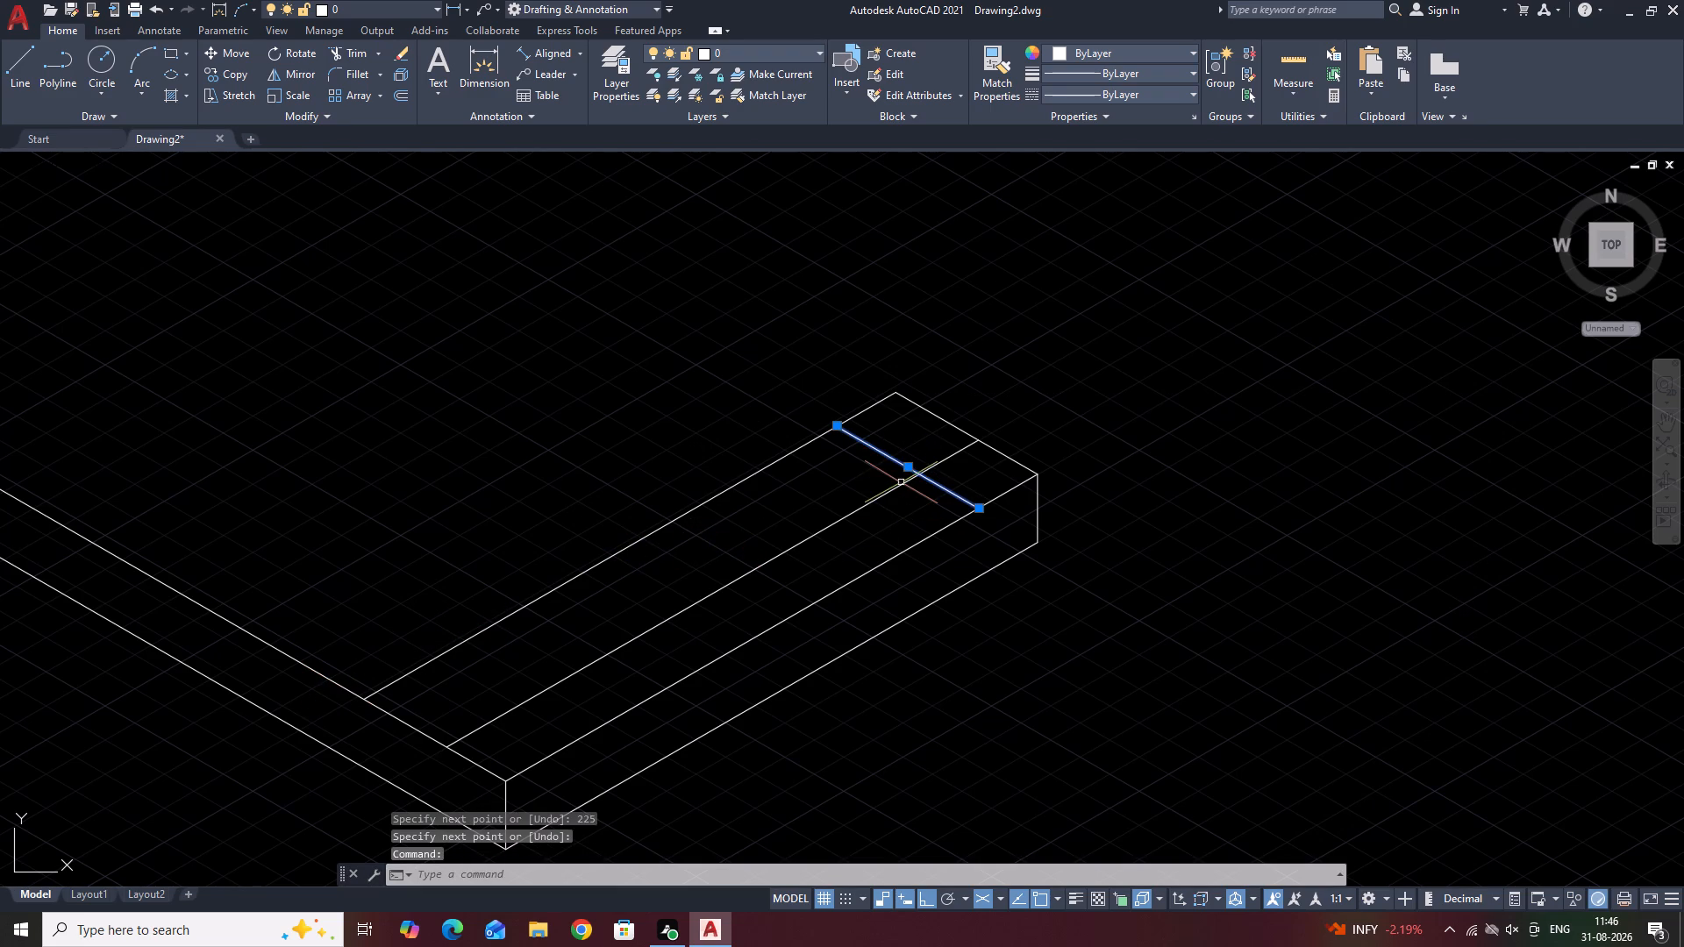
click(902, 487)
right_click(901, 487)
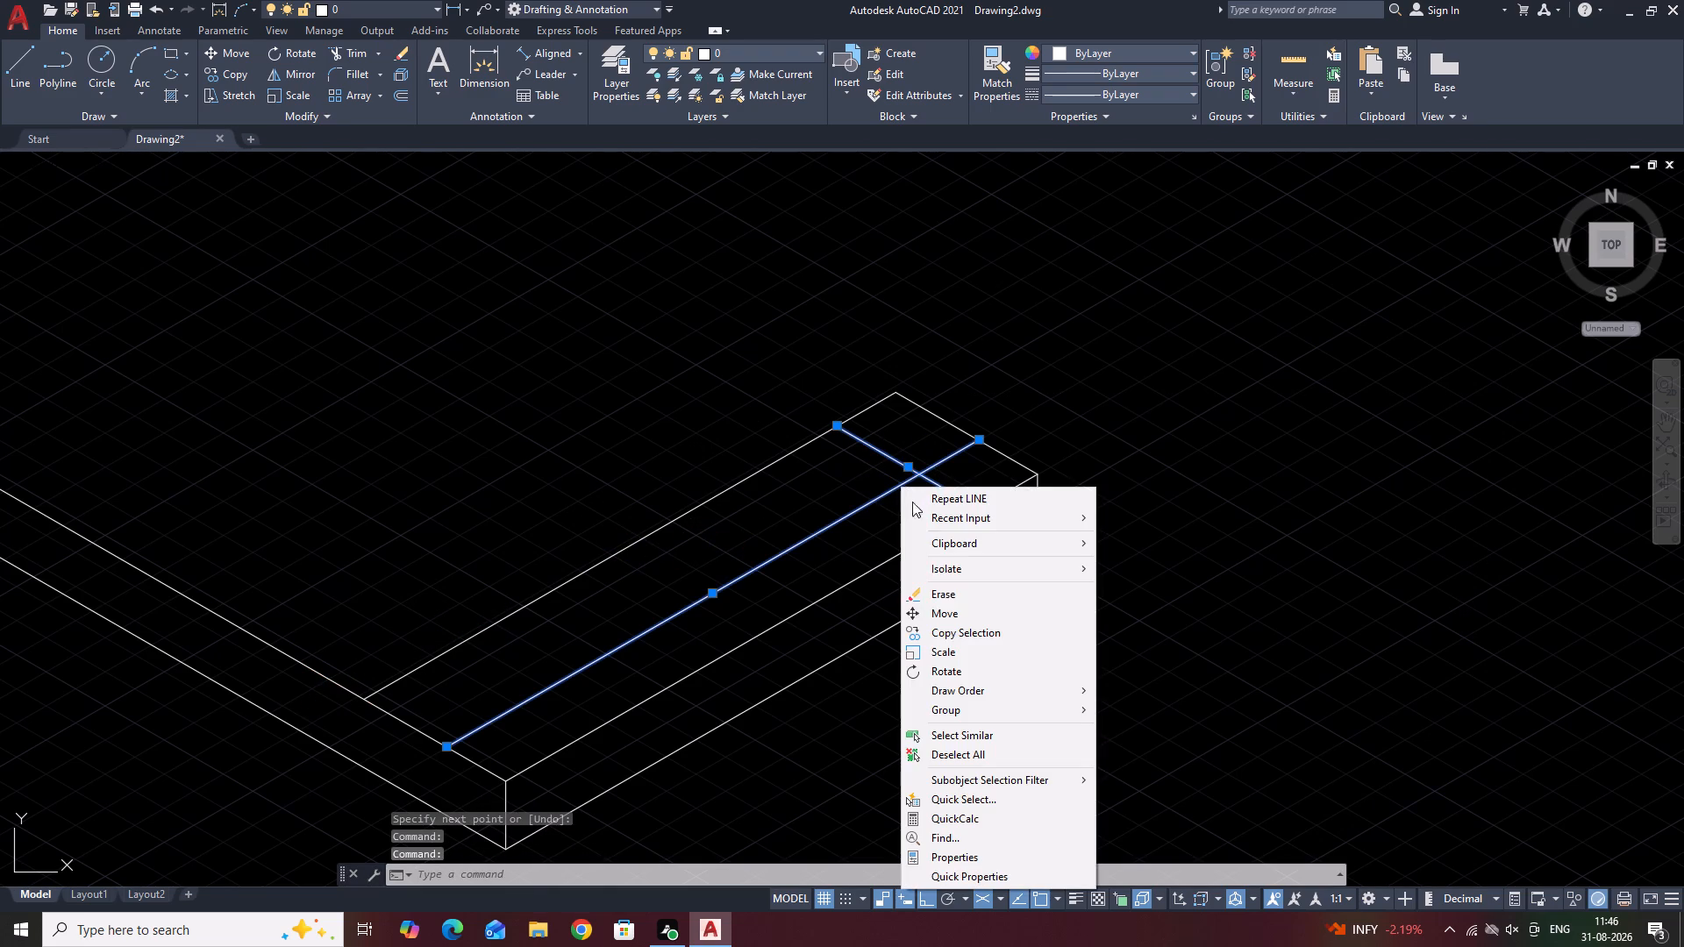
click(944, 593)
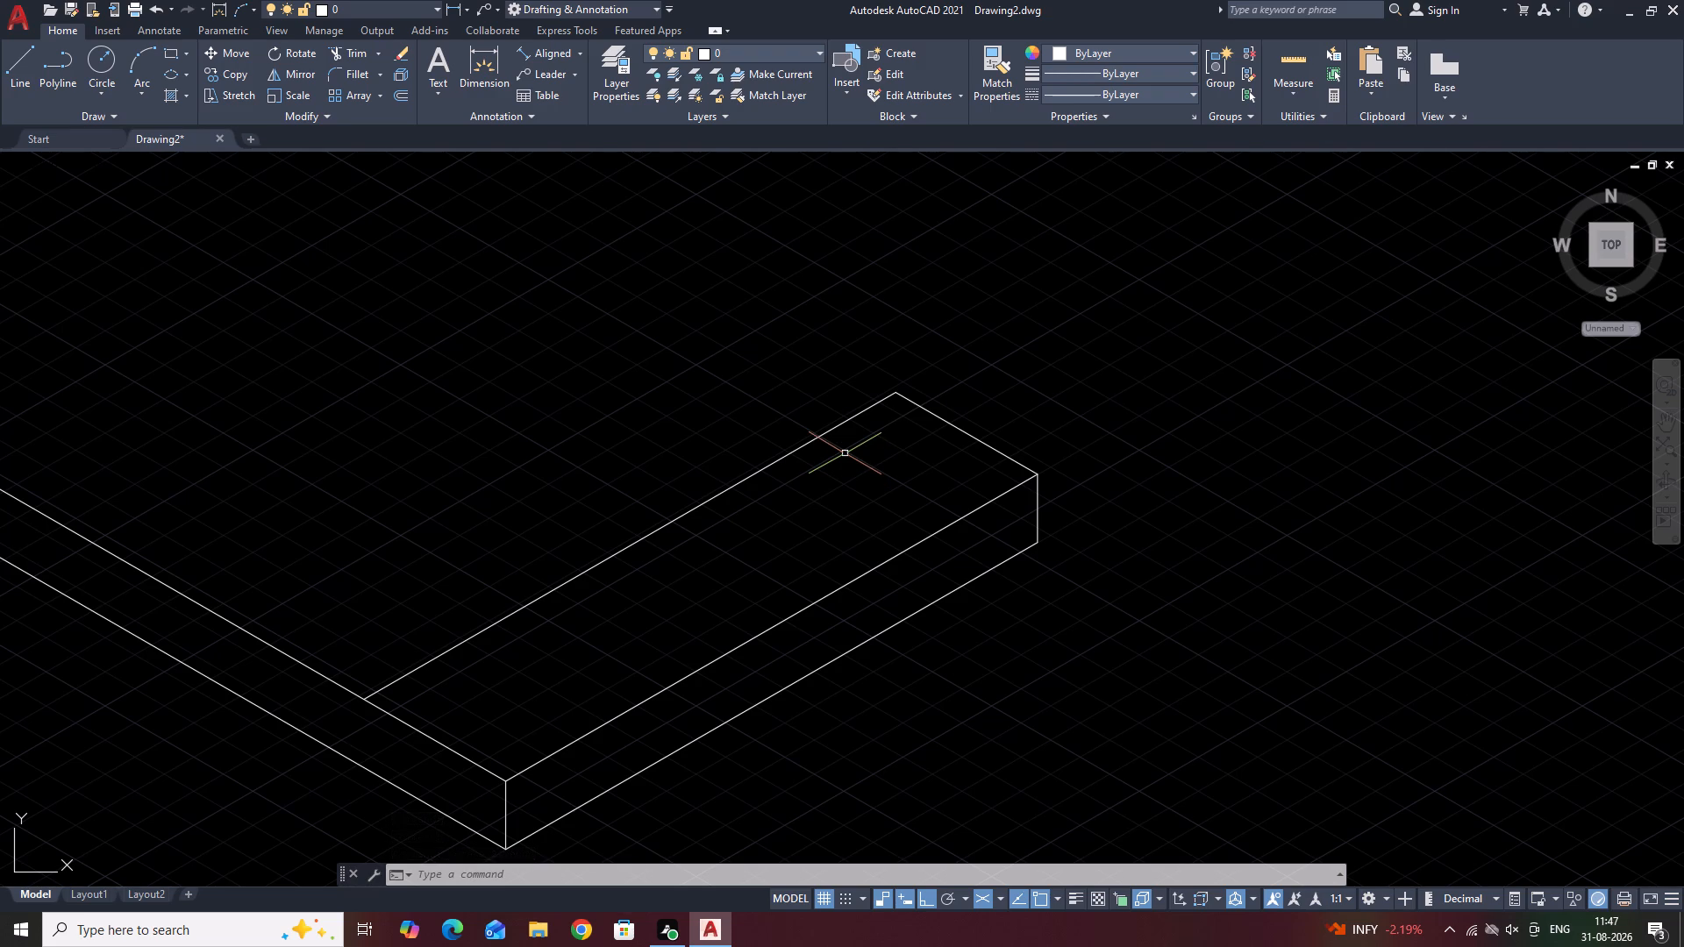
Copy the 60 mm line 25 mm down-left along the base's front-right top edge direction.
click(945, 420)
right_click(945, 420)
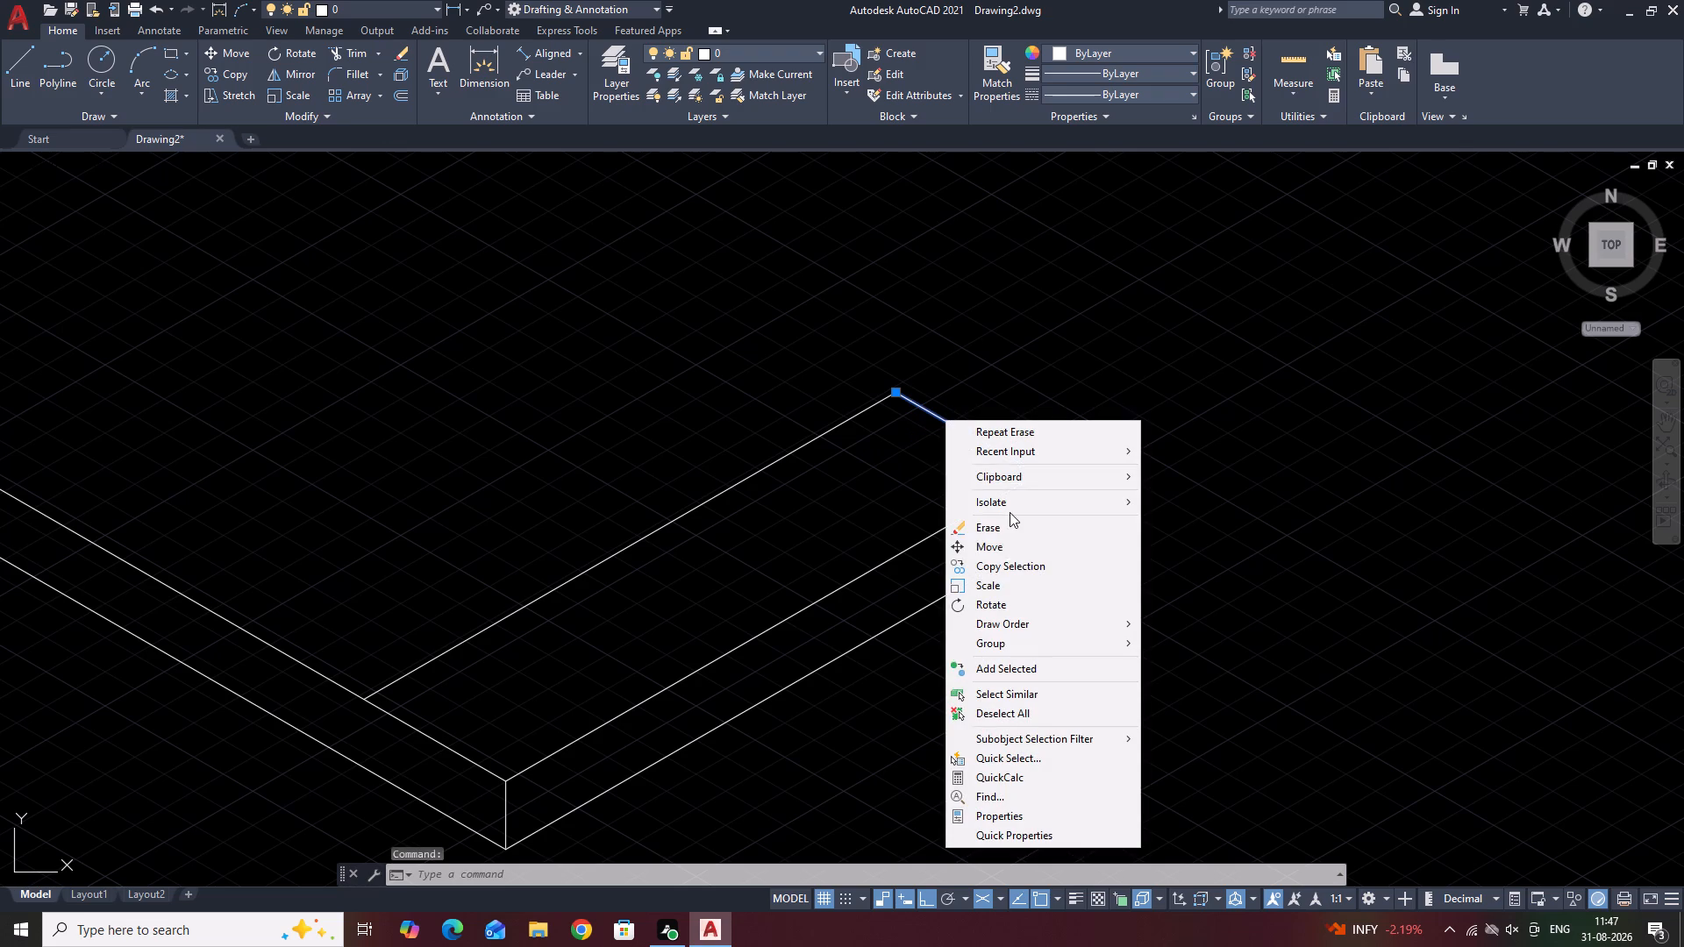
click(1004, 567)
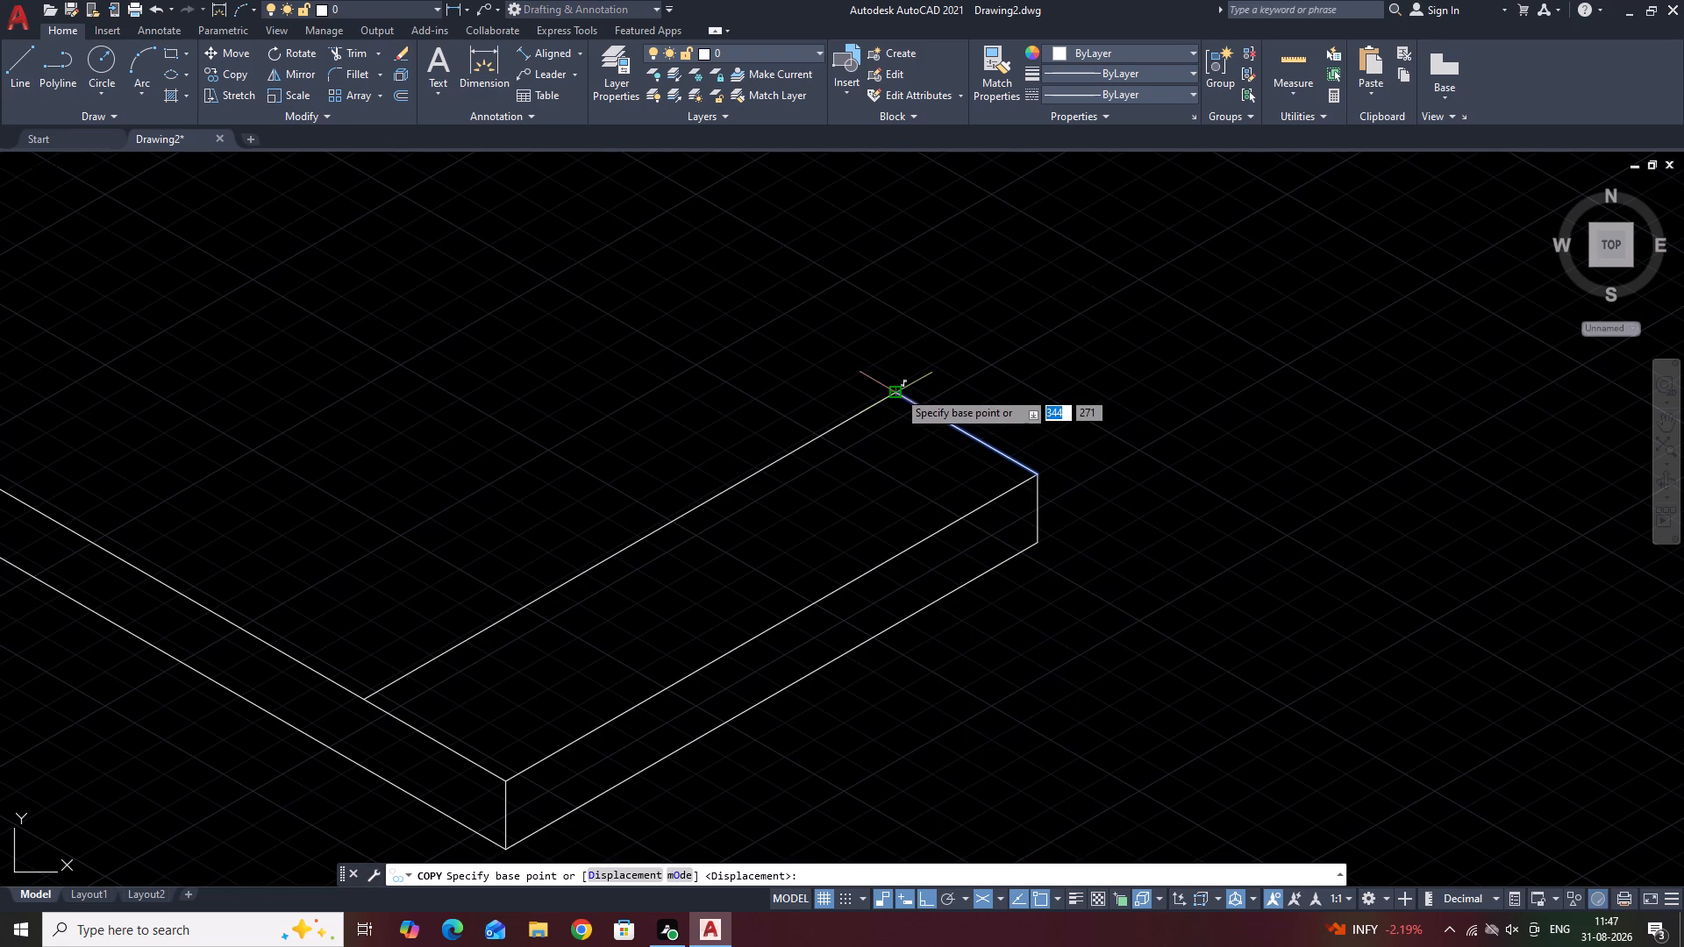
click(897, 390)
text(25)
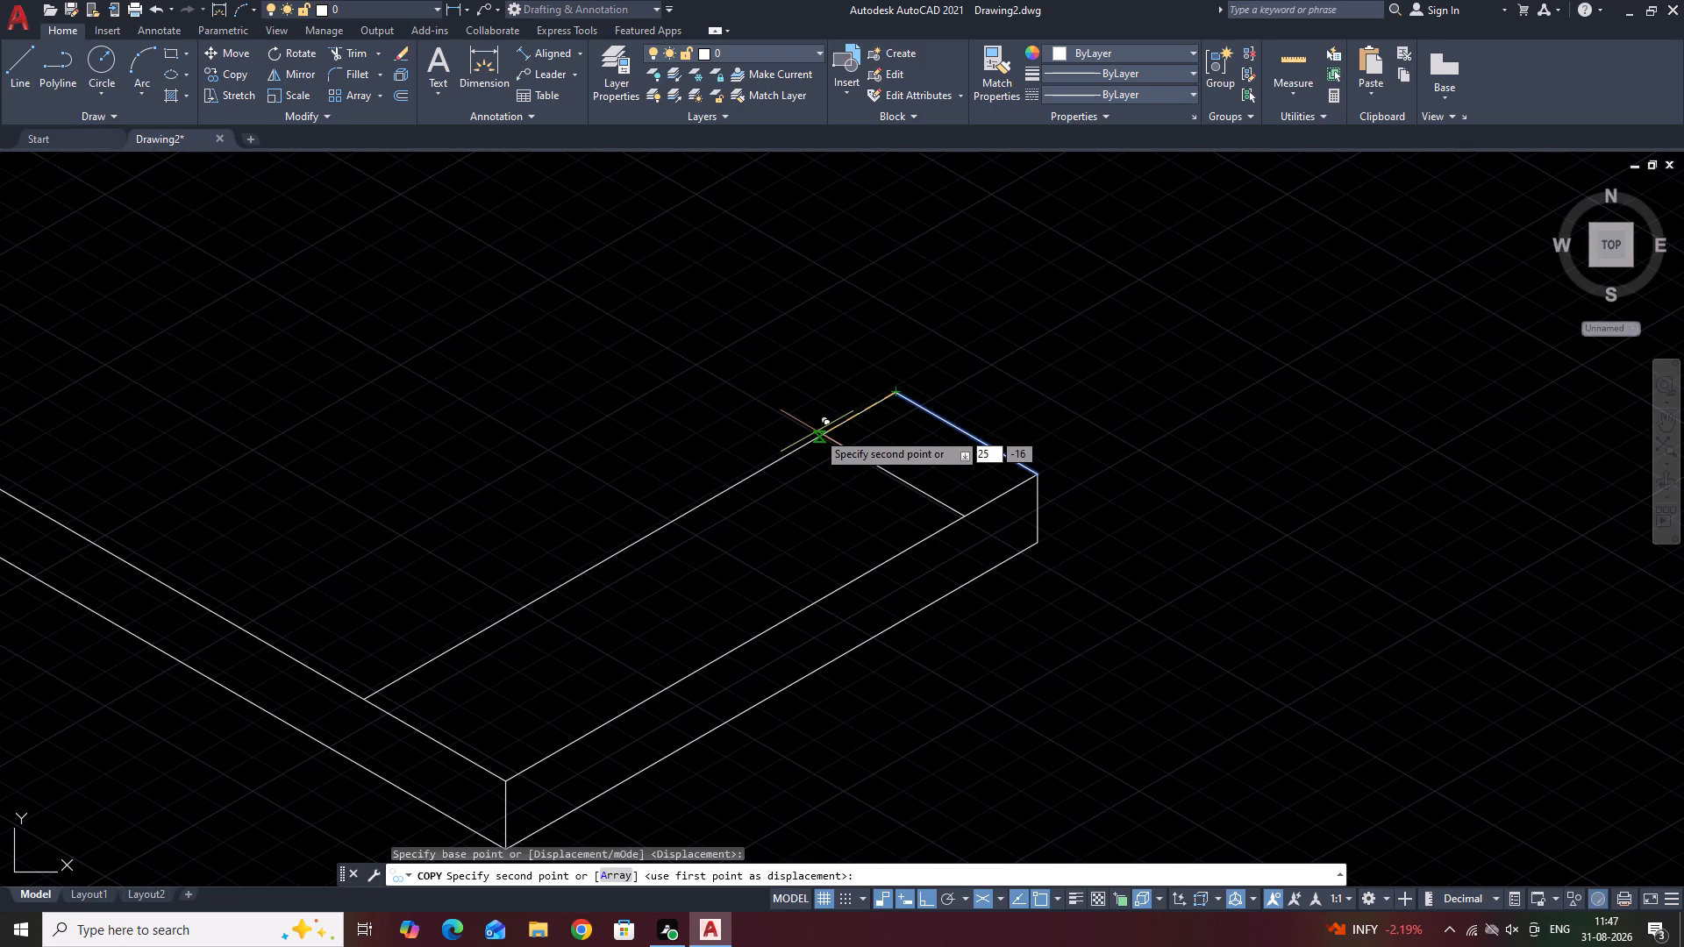
key(Return)
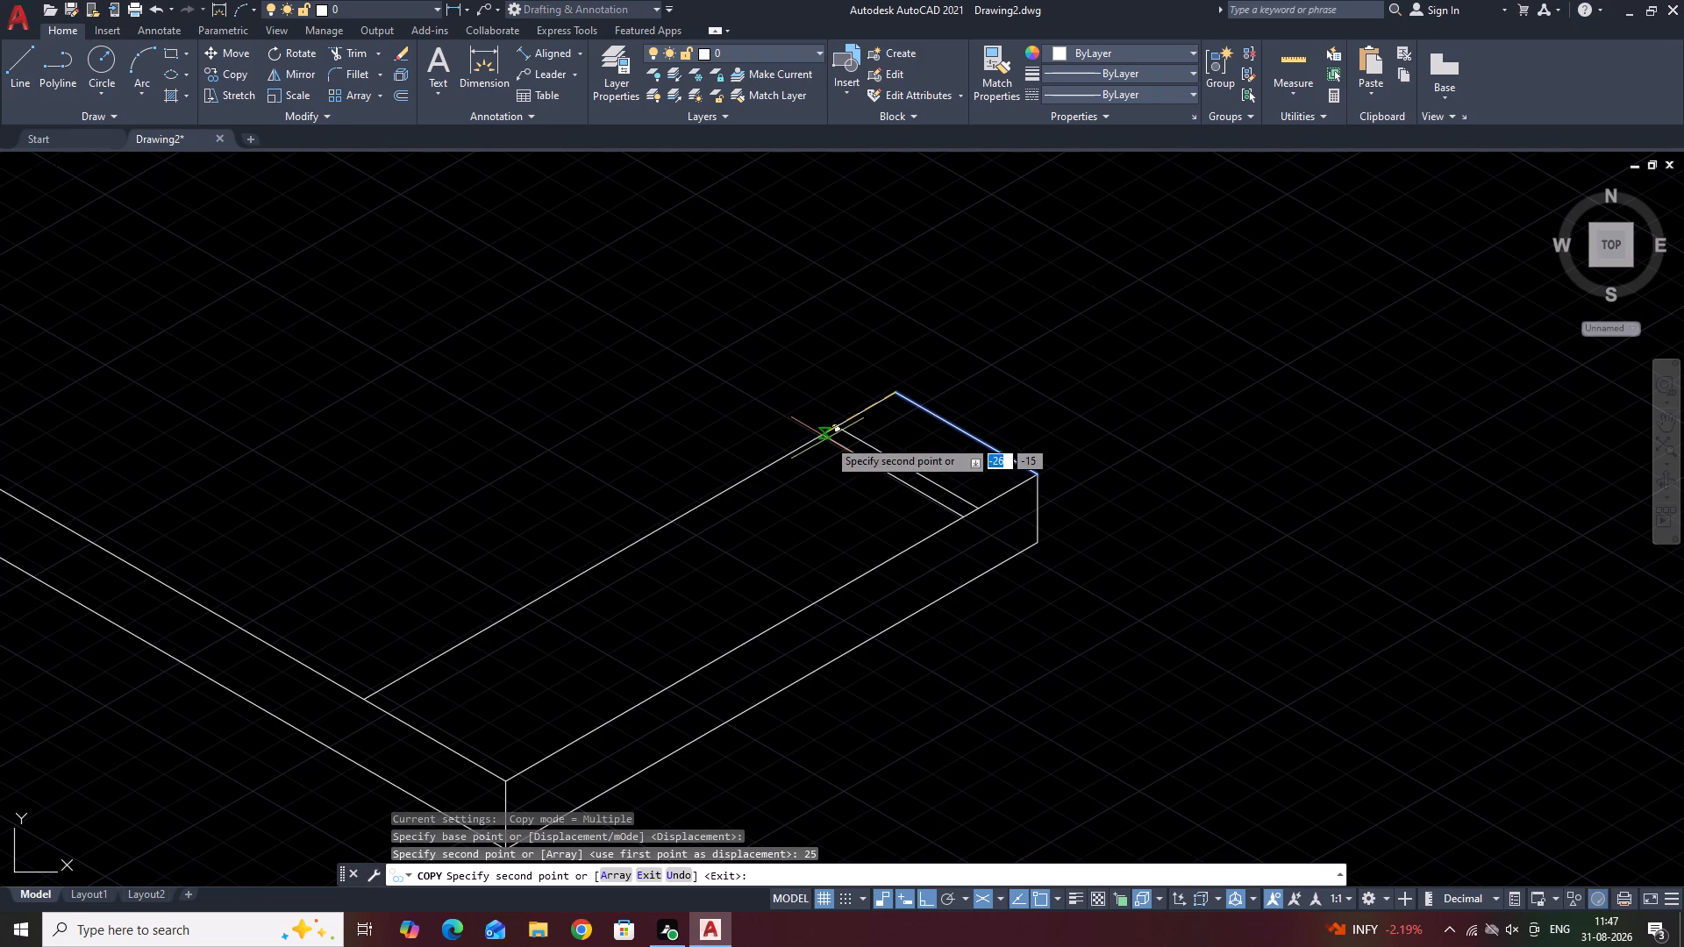
key(space)
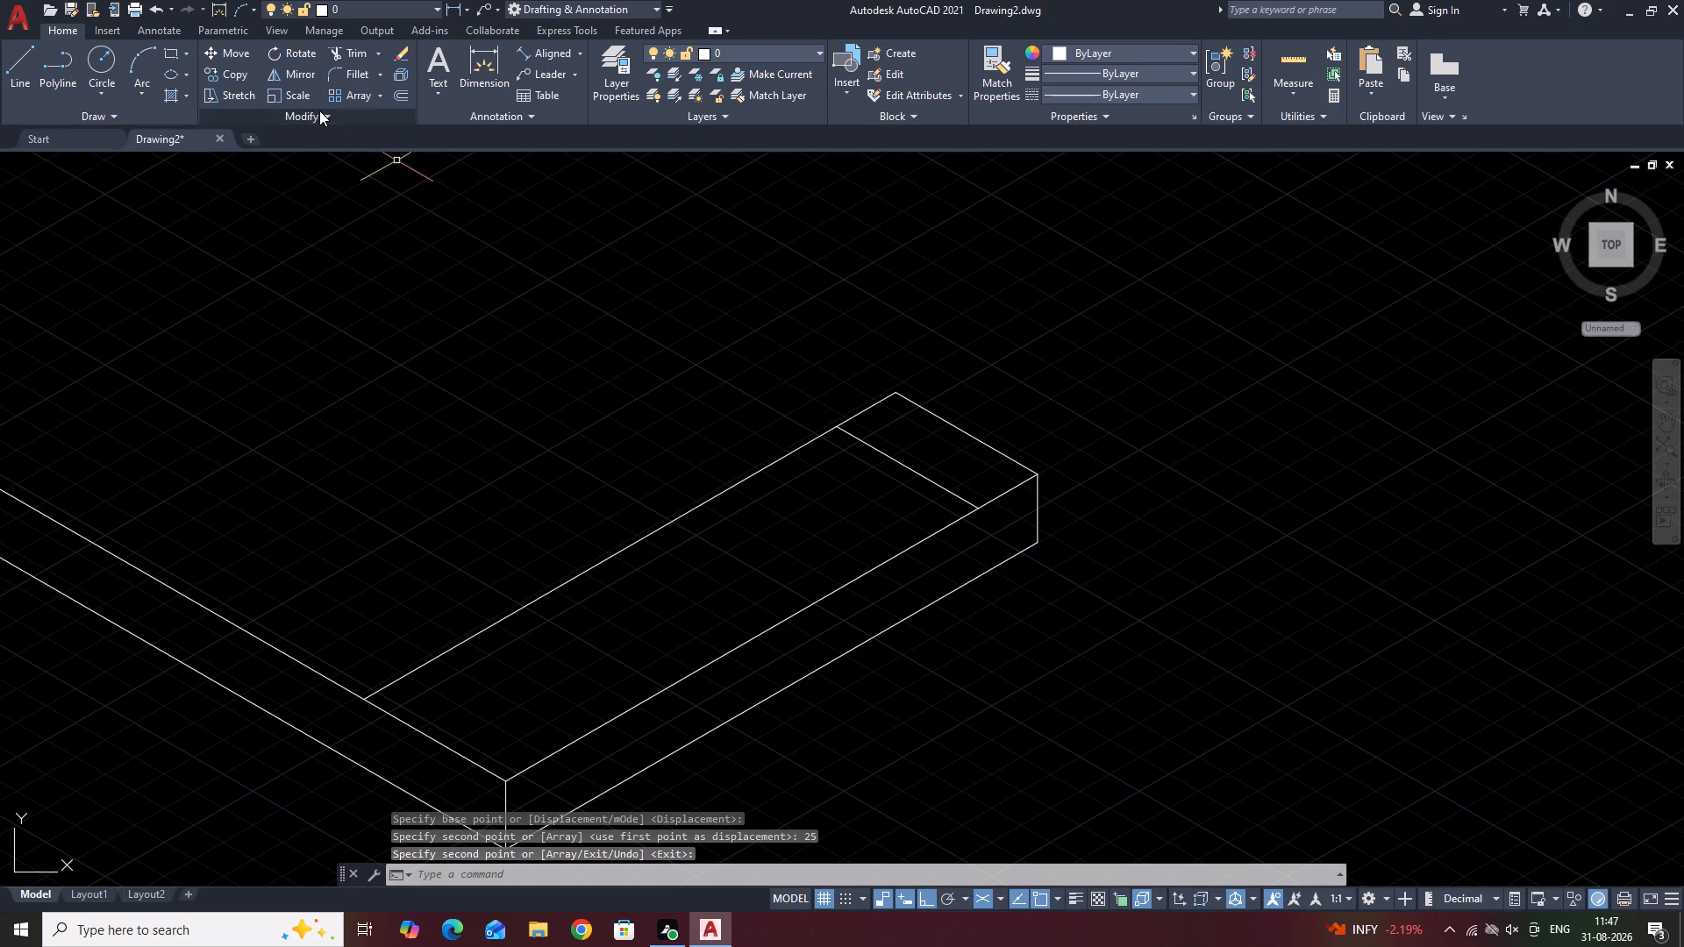
Draw a 25 mm radius isocircle in the right isoplane, centred on the inner end of the copied 60 mm line.
click(166, 72)
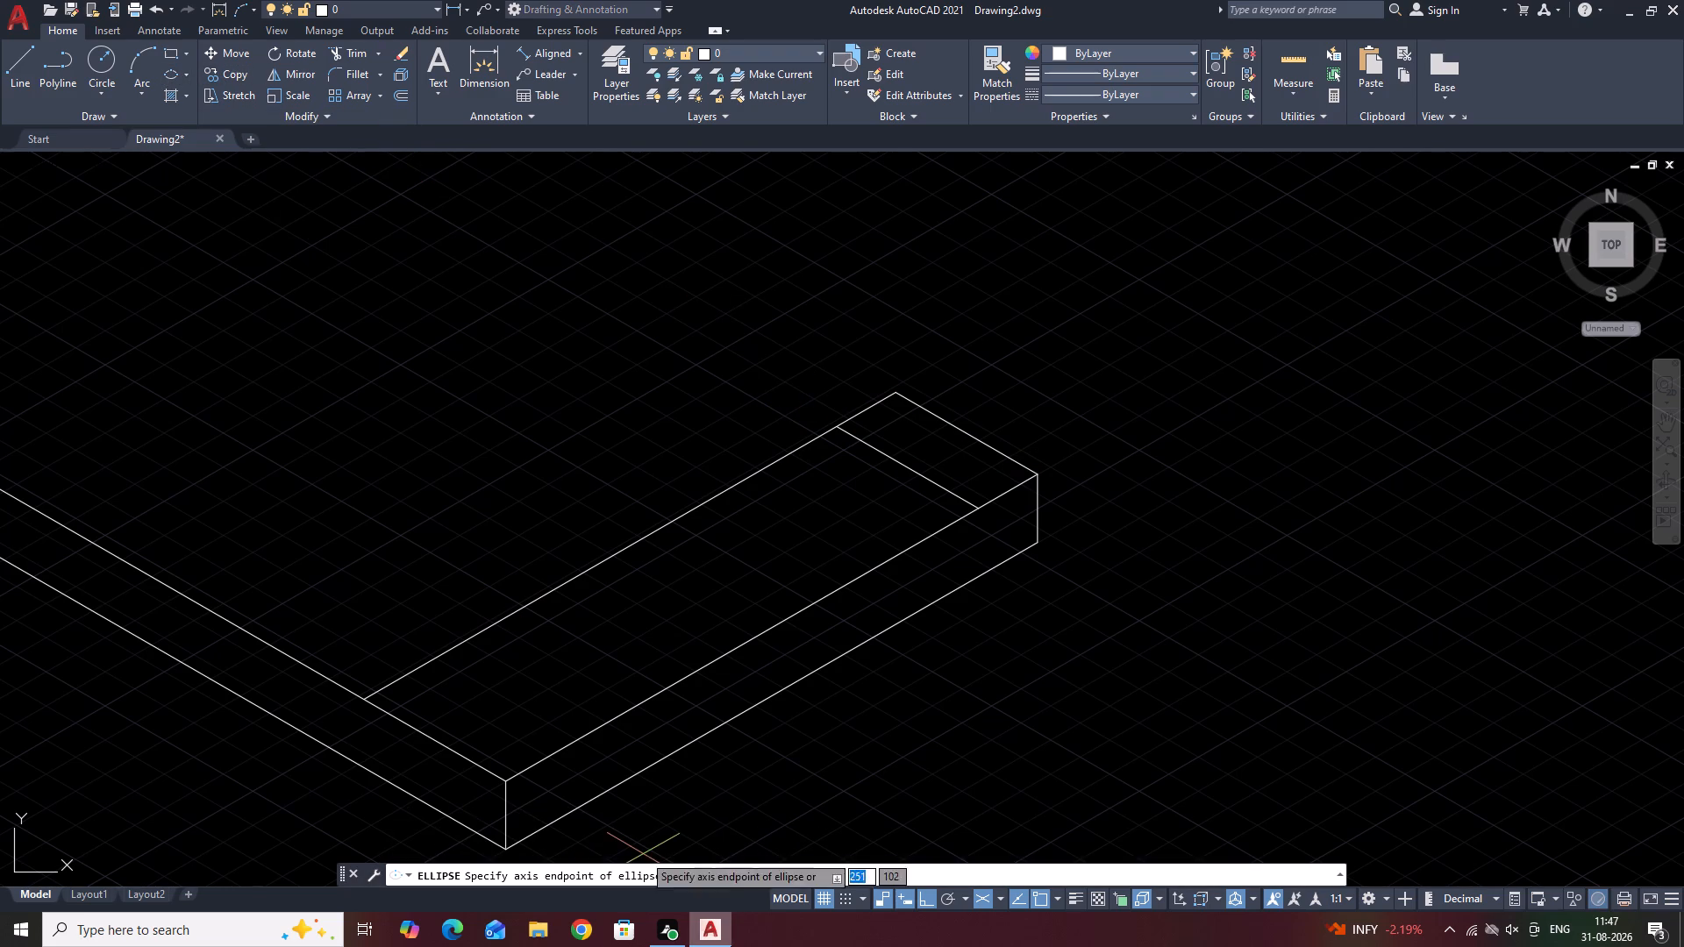
click(775, 870)
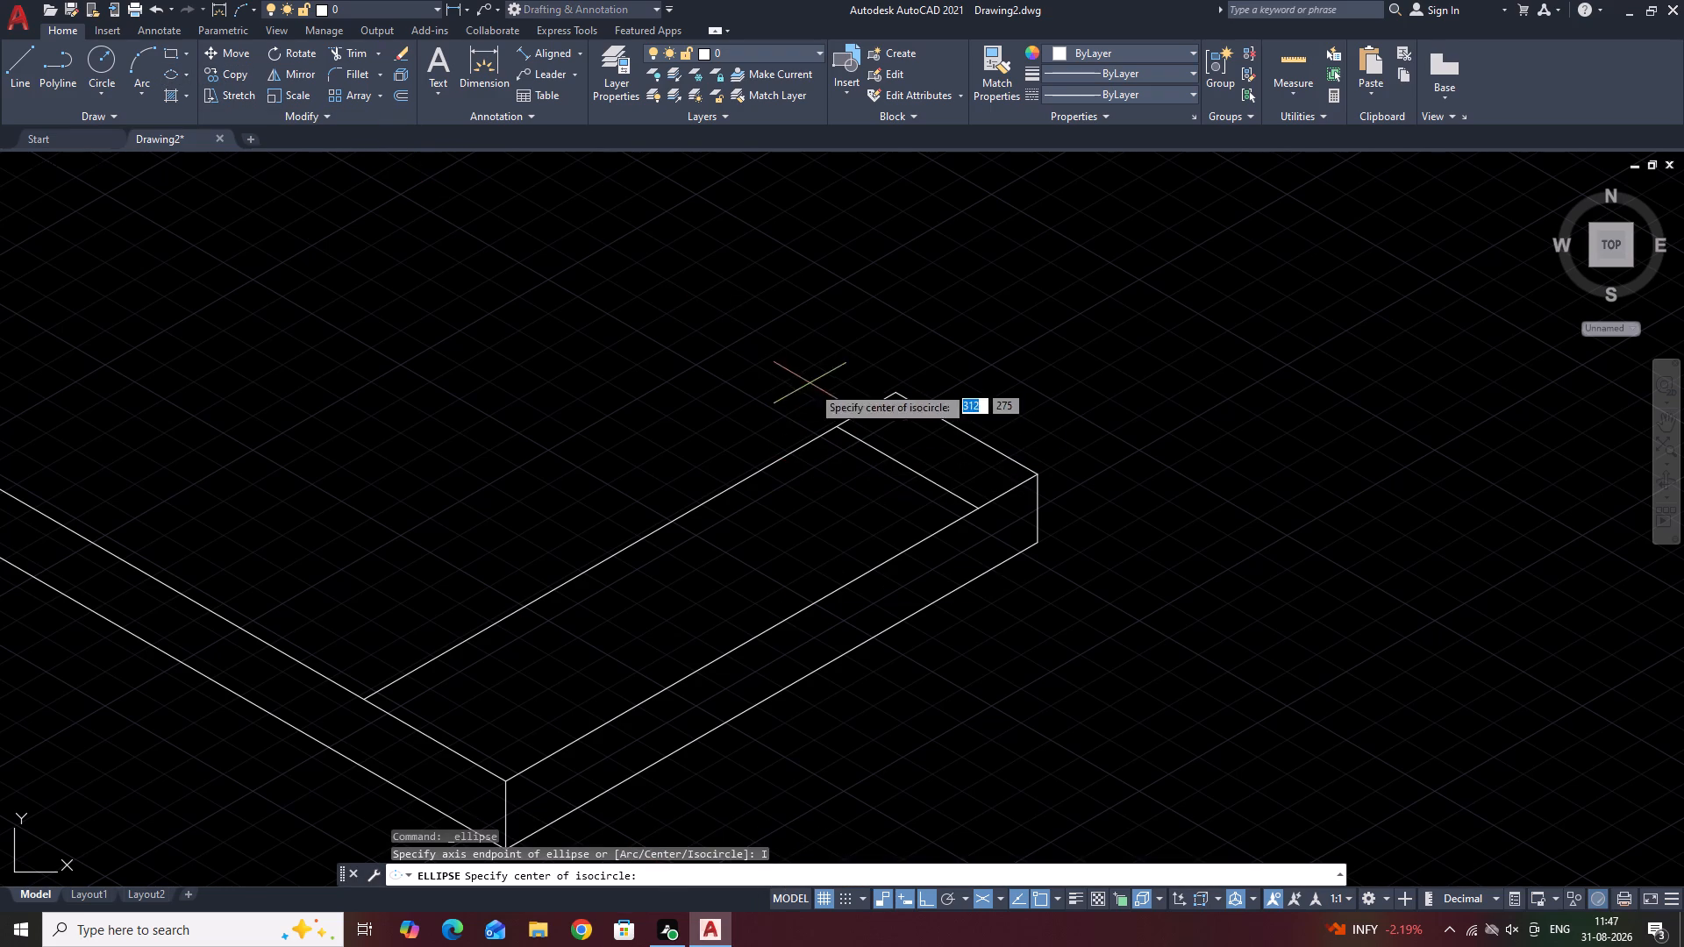
click(838, 425)
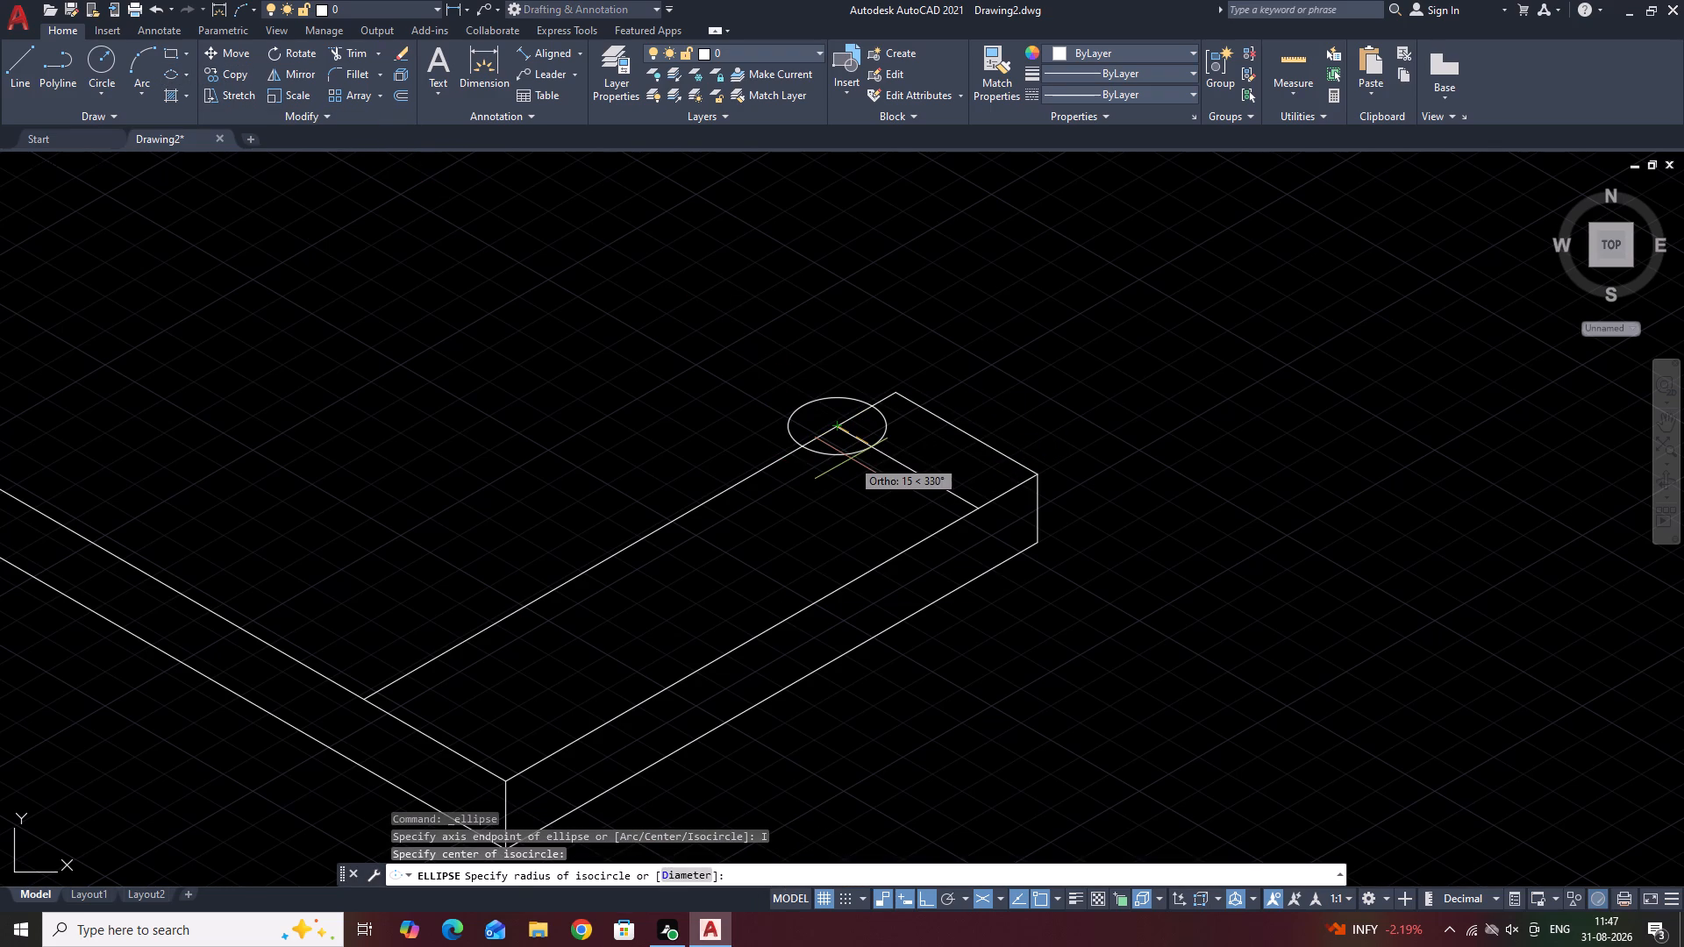
key(F5)
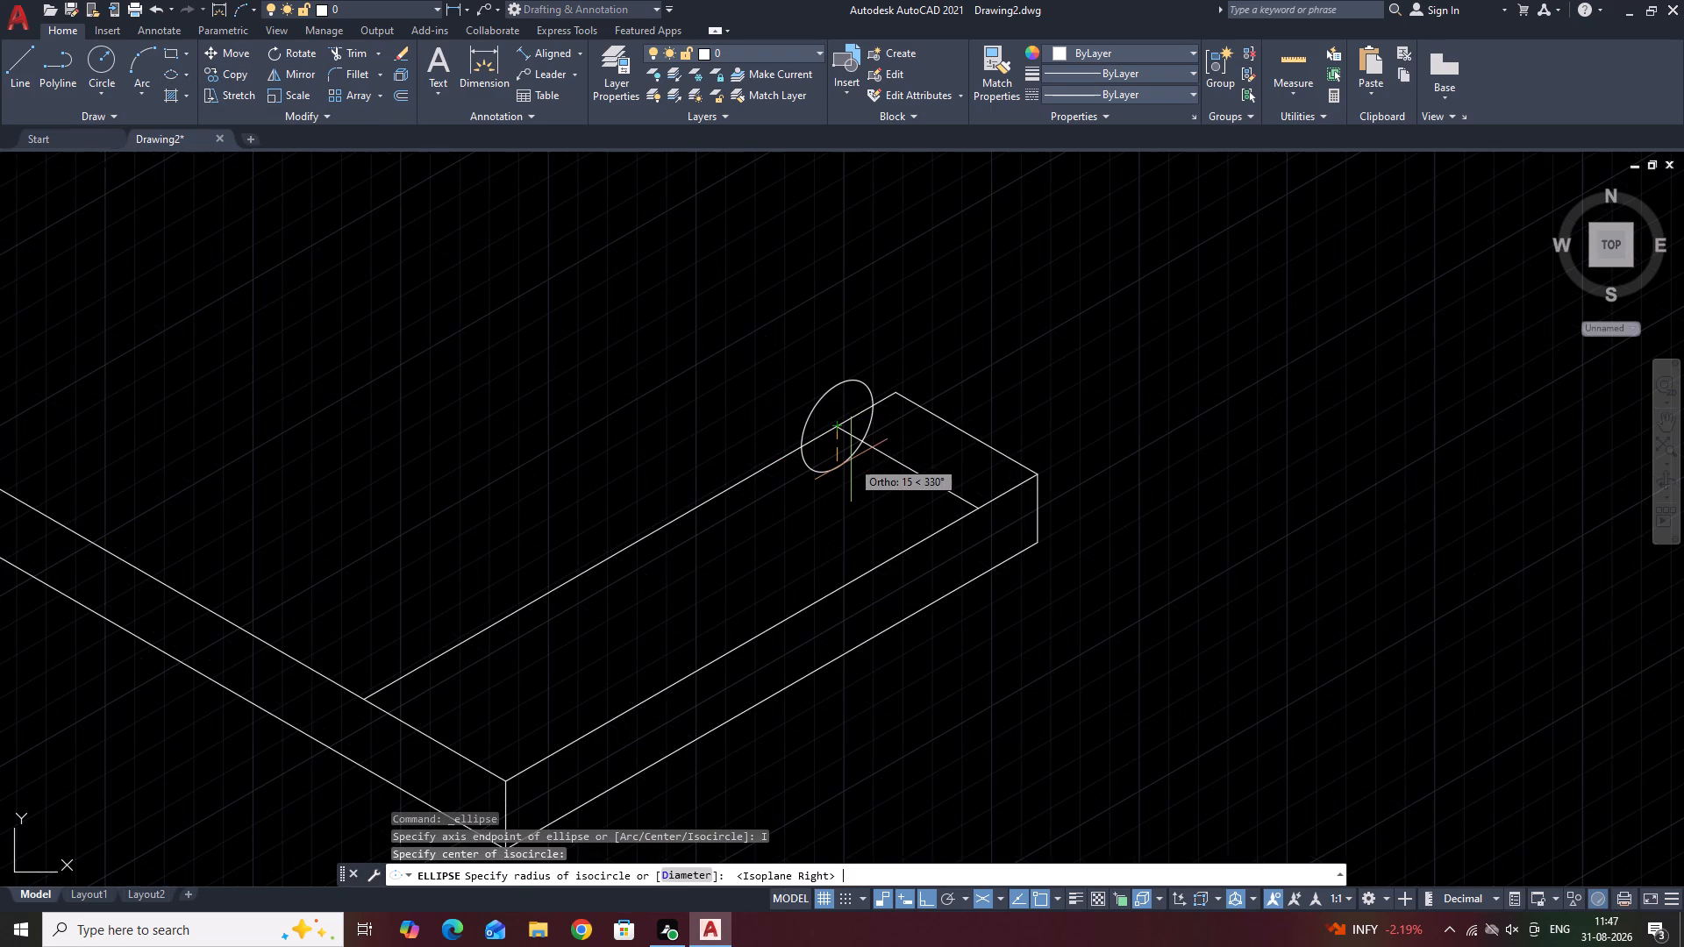
key(F5)
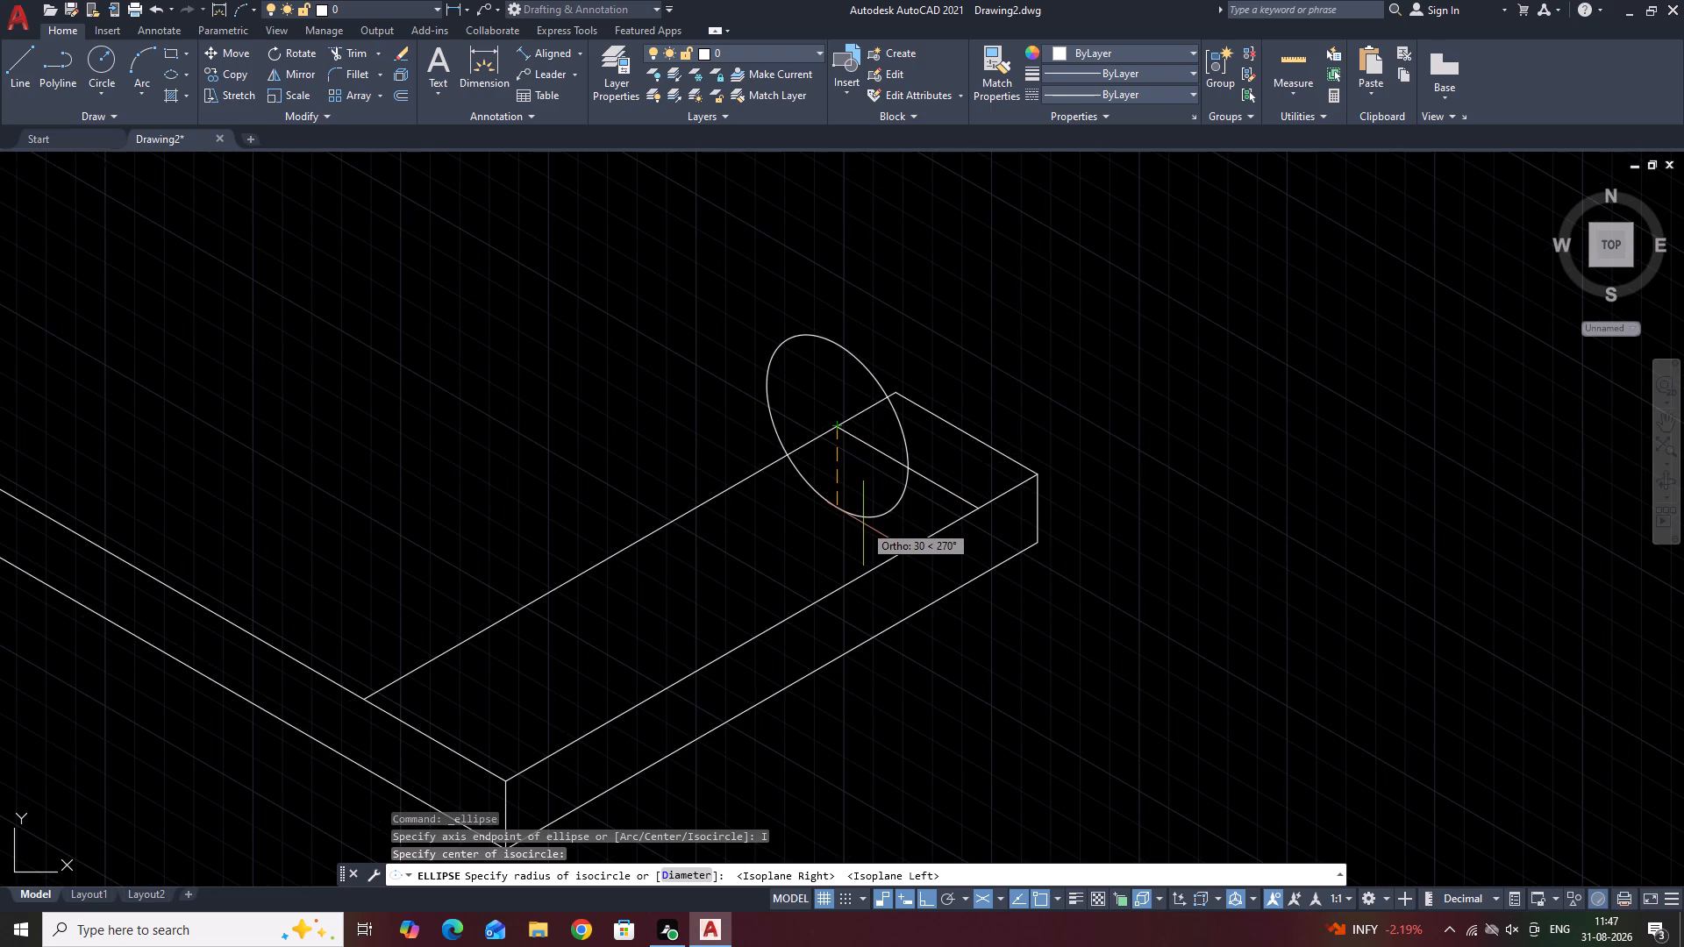
key(F5)
key(F5)
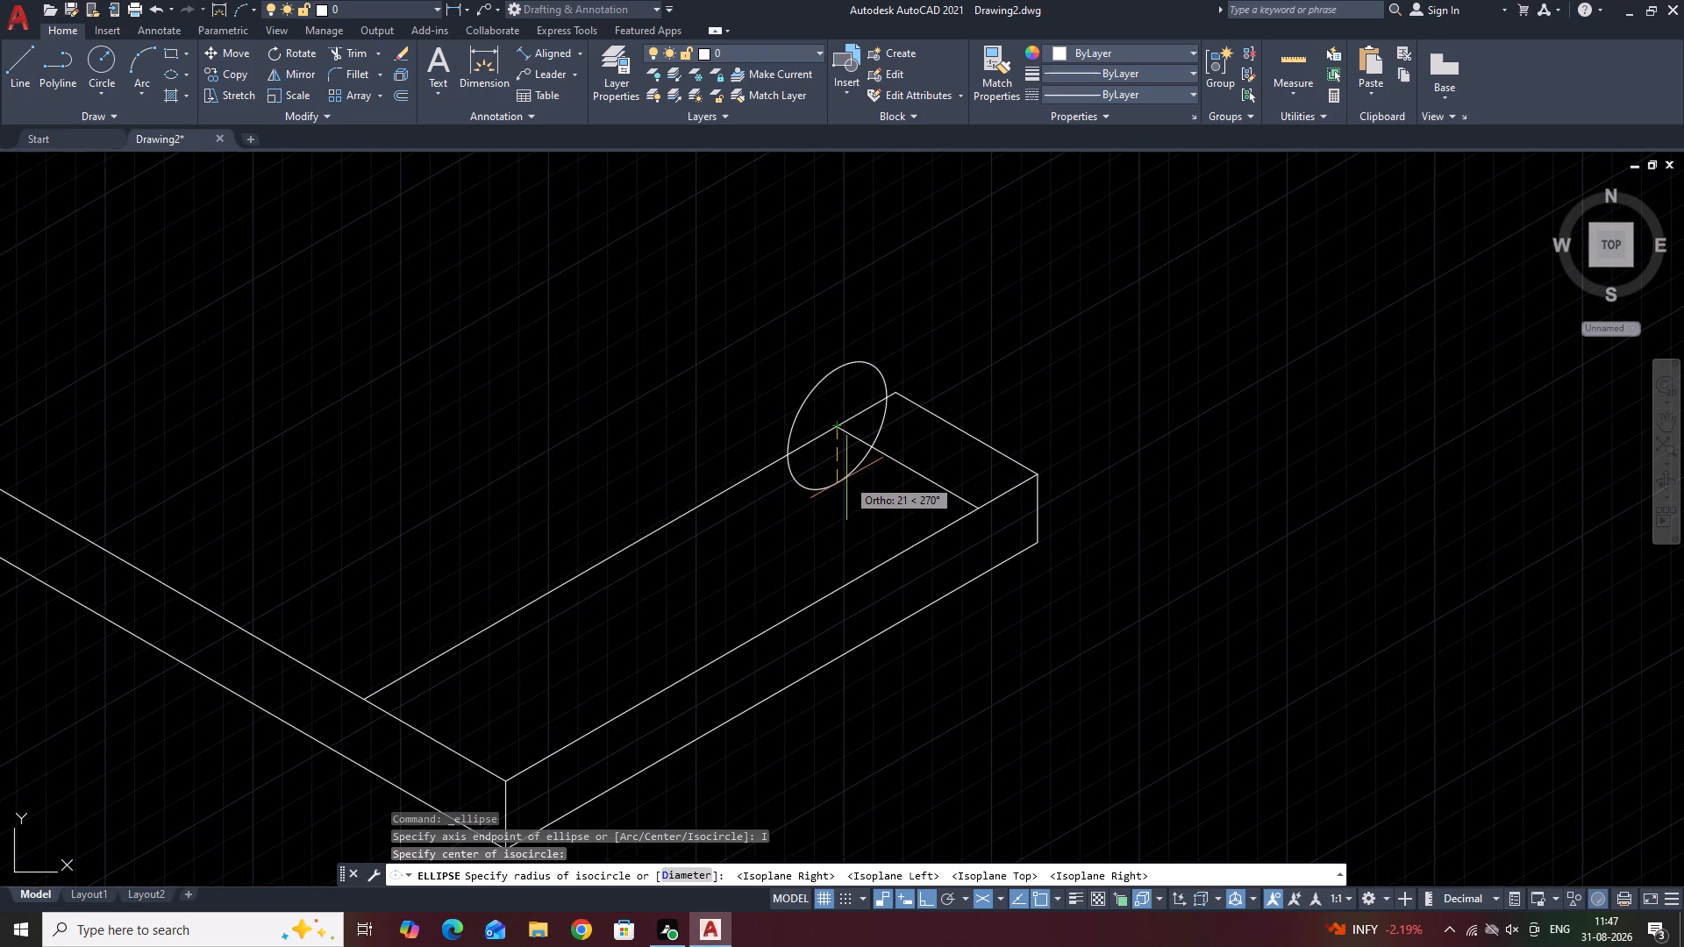
text(25)
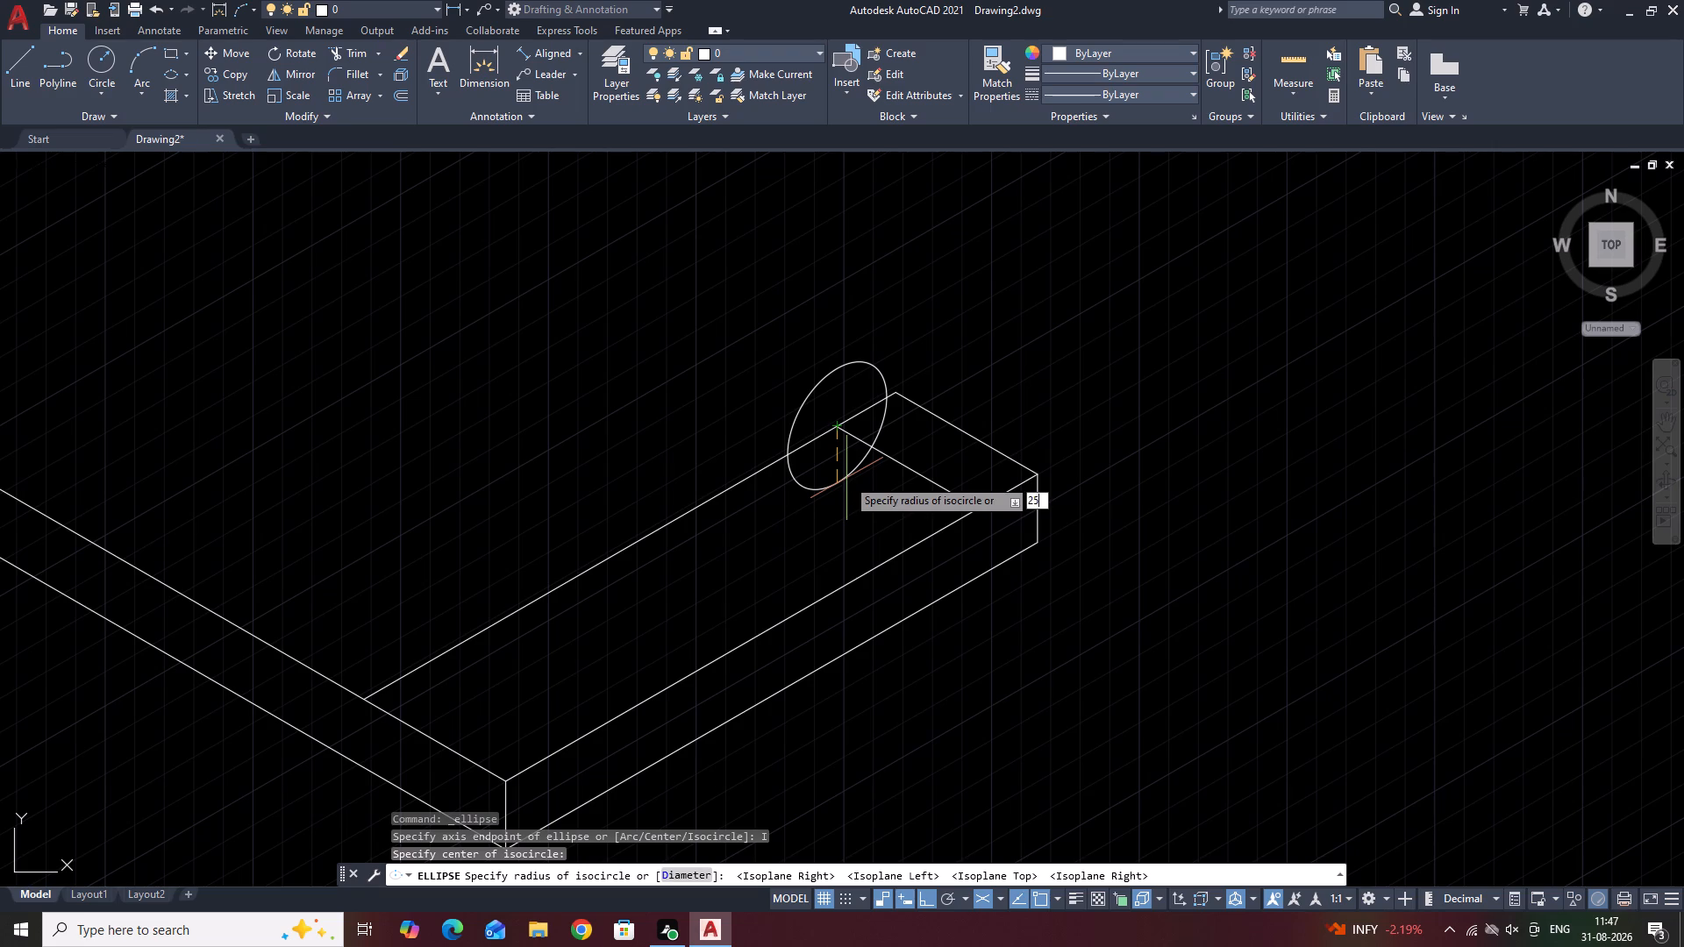
key(Return)
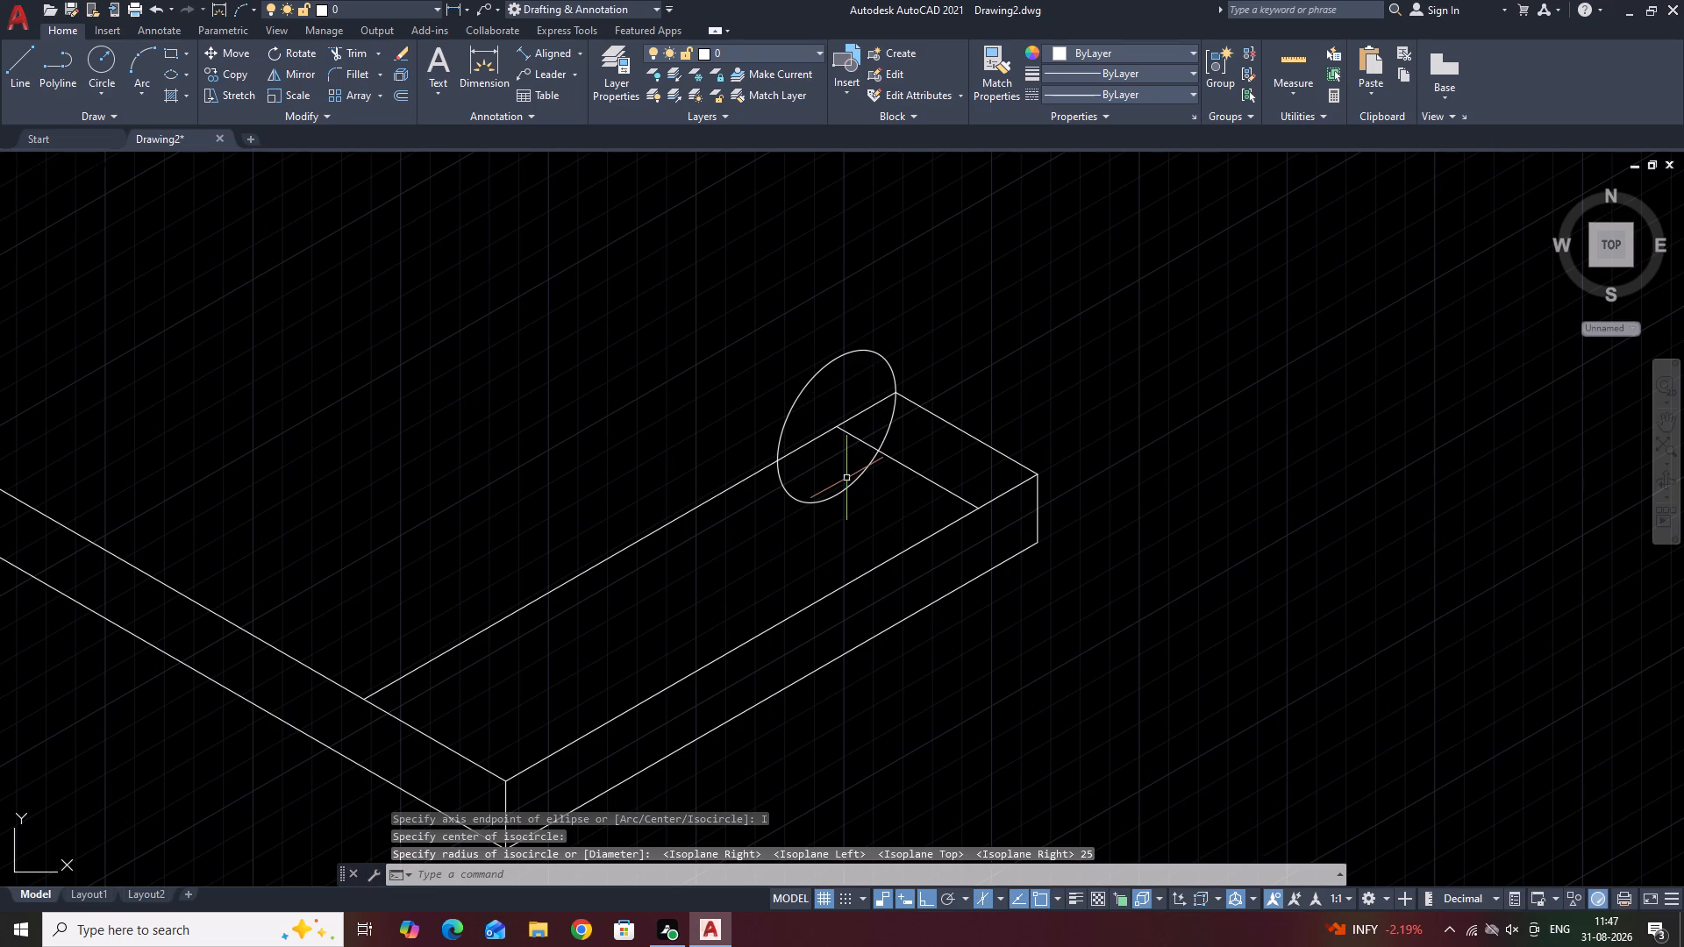
Draw a concentric 50 mm radius isocircle in the right isoplane around the 25 mm radius one.
key(space)
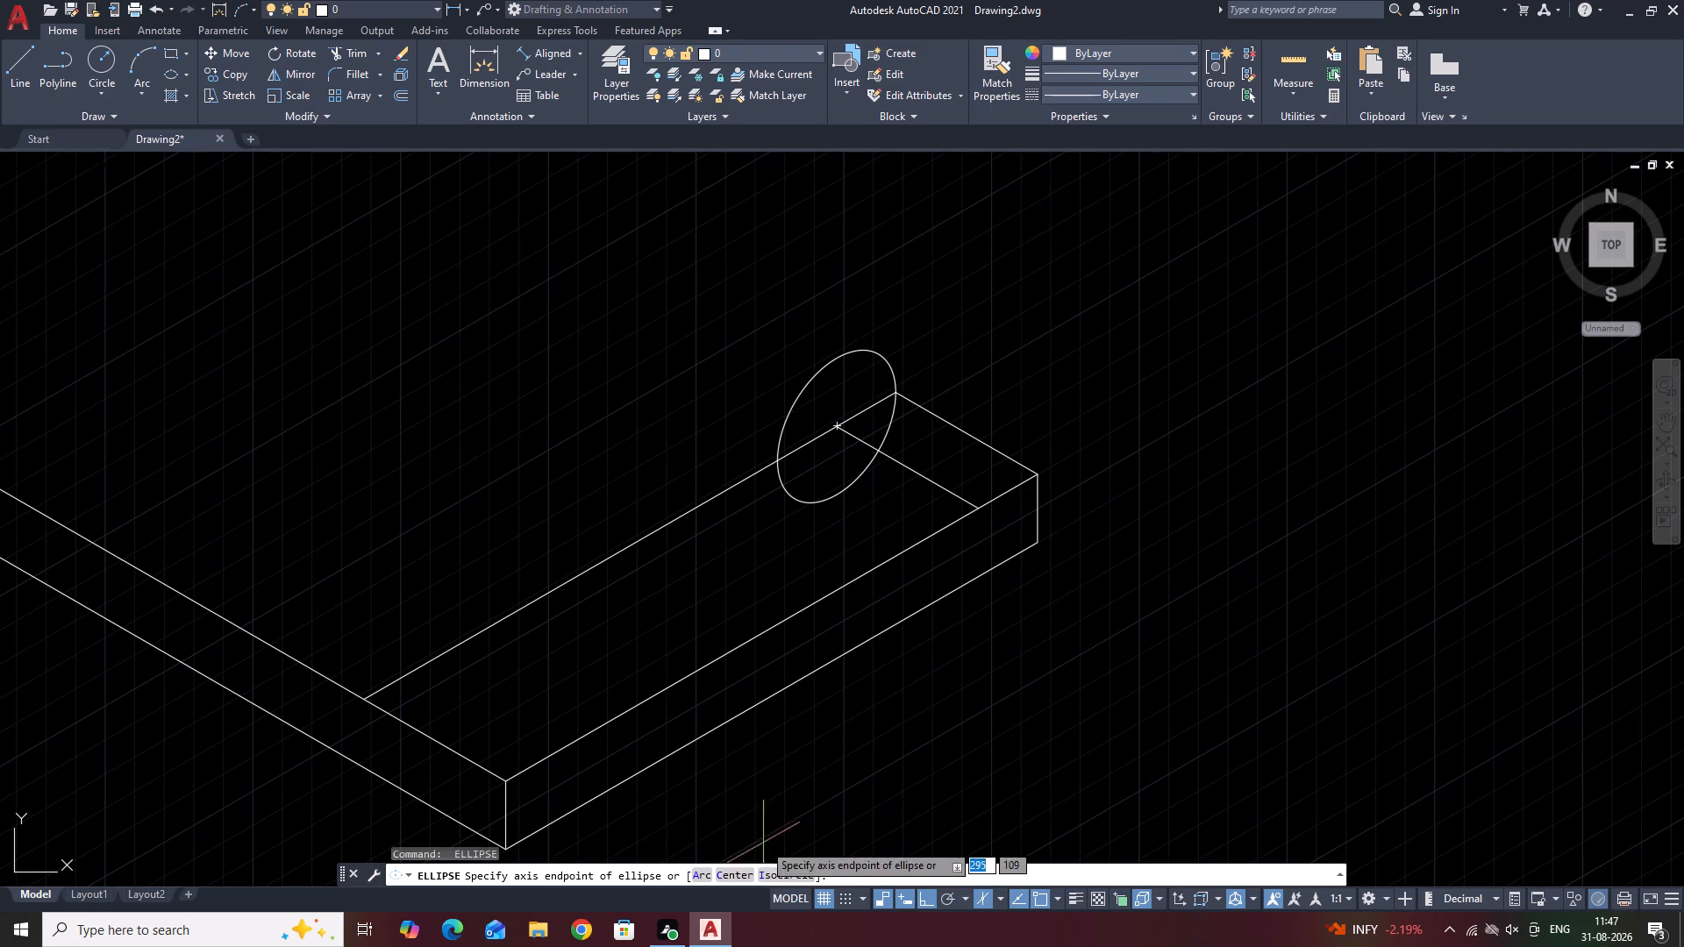
click(774, 881)
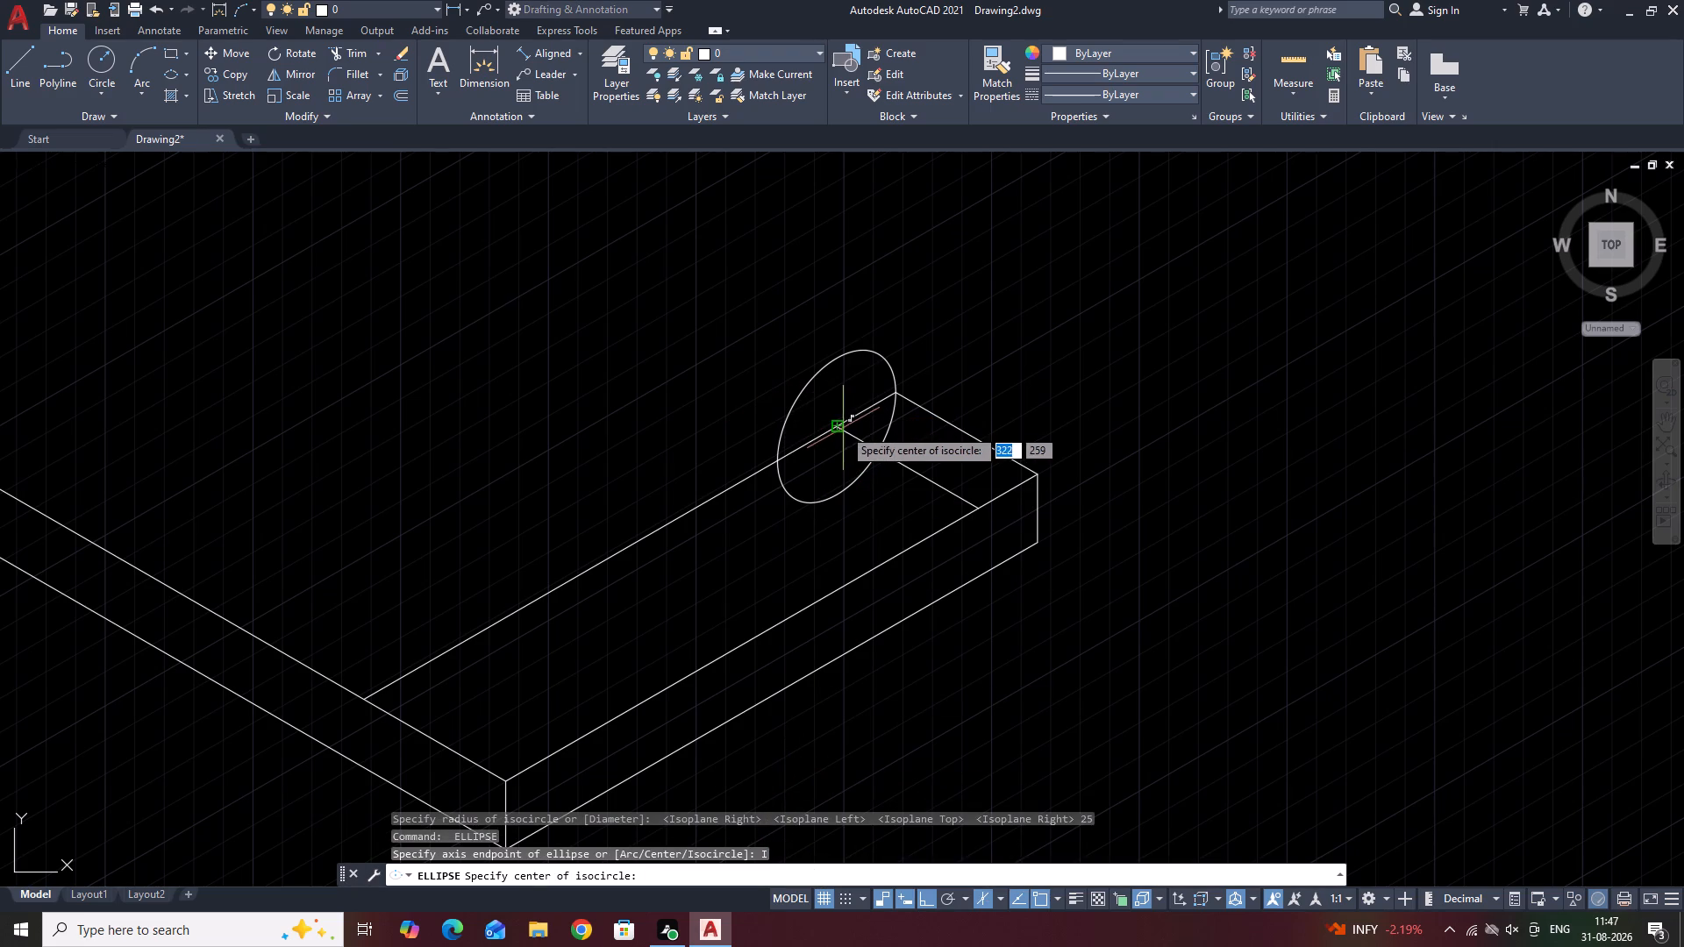
click(837, 428)
text(50)
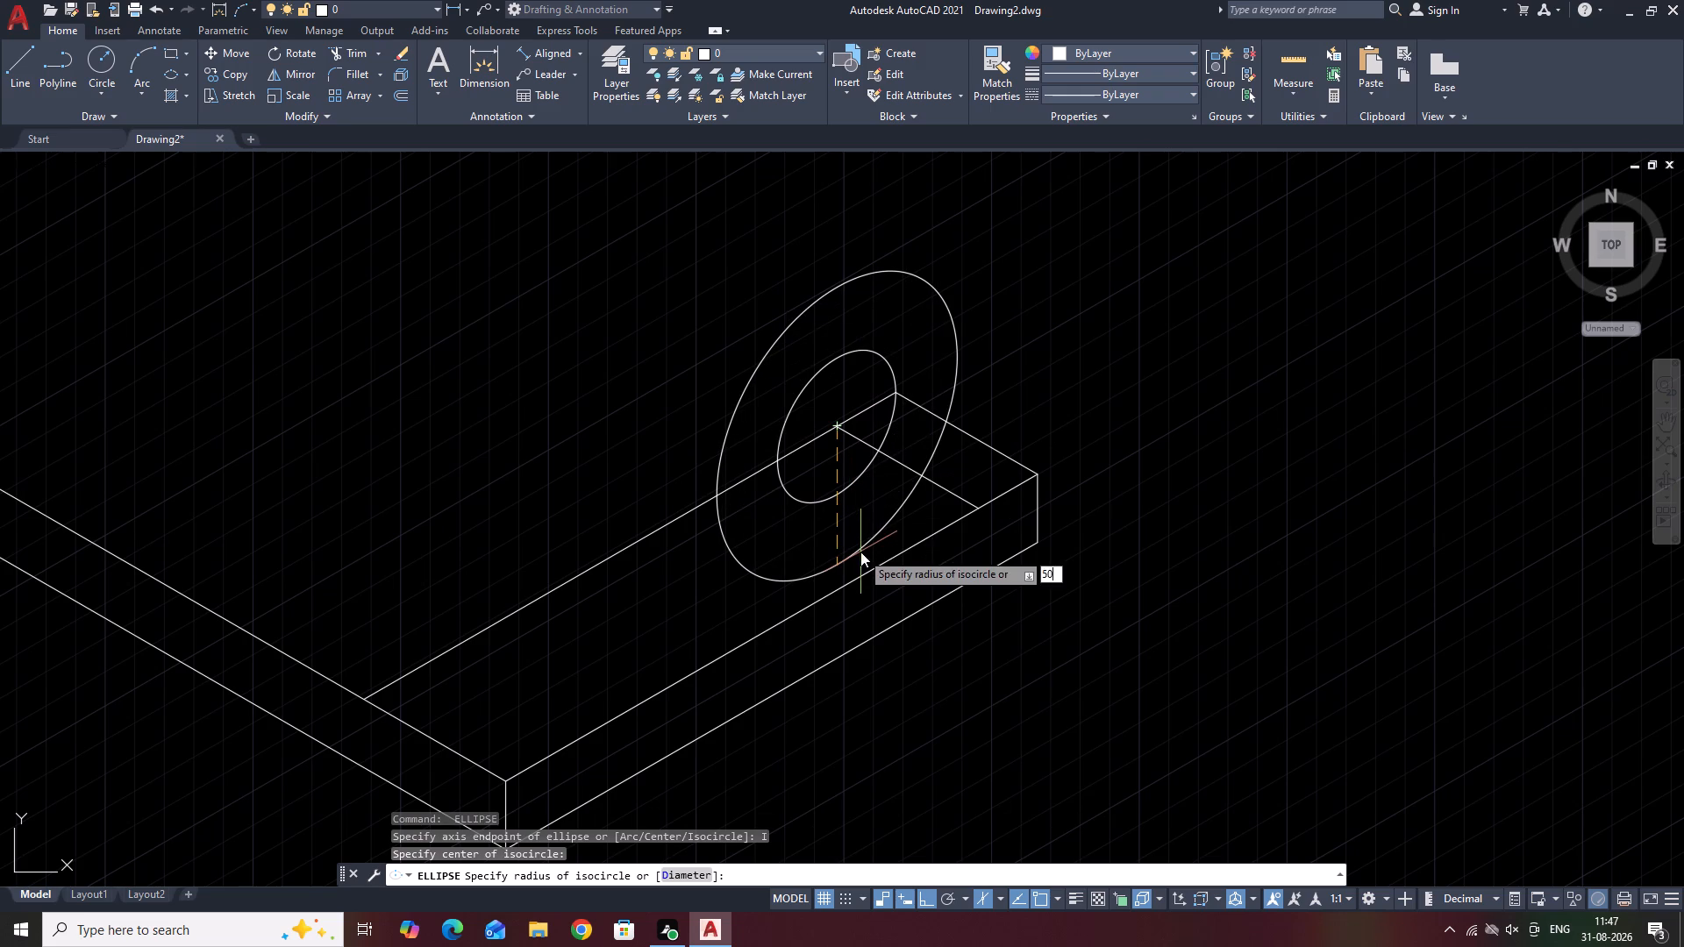
key(Return)
key(space)
scroll(858, 483, down, 1)
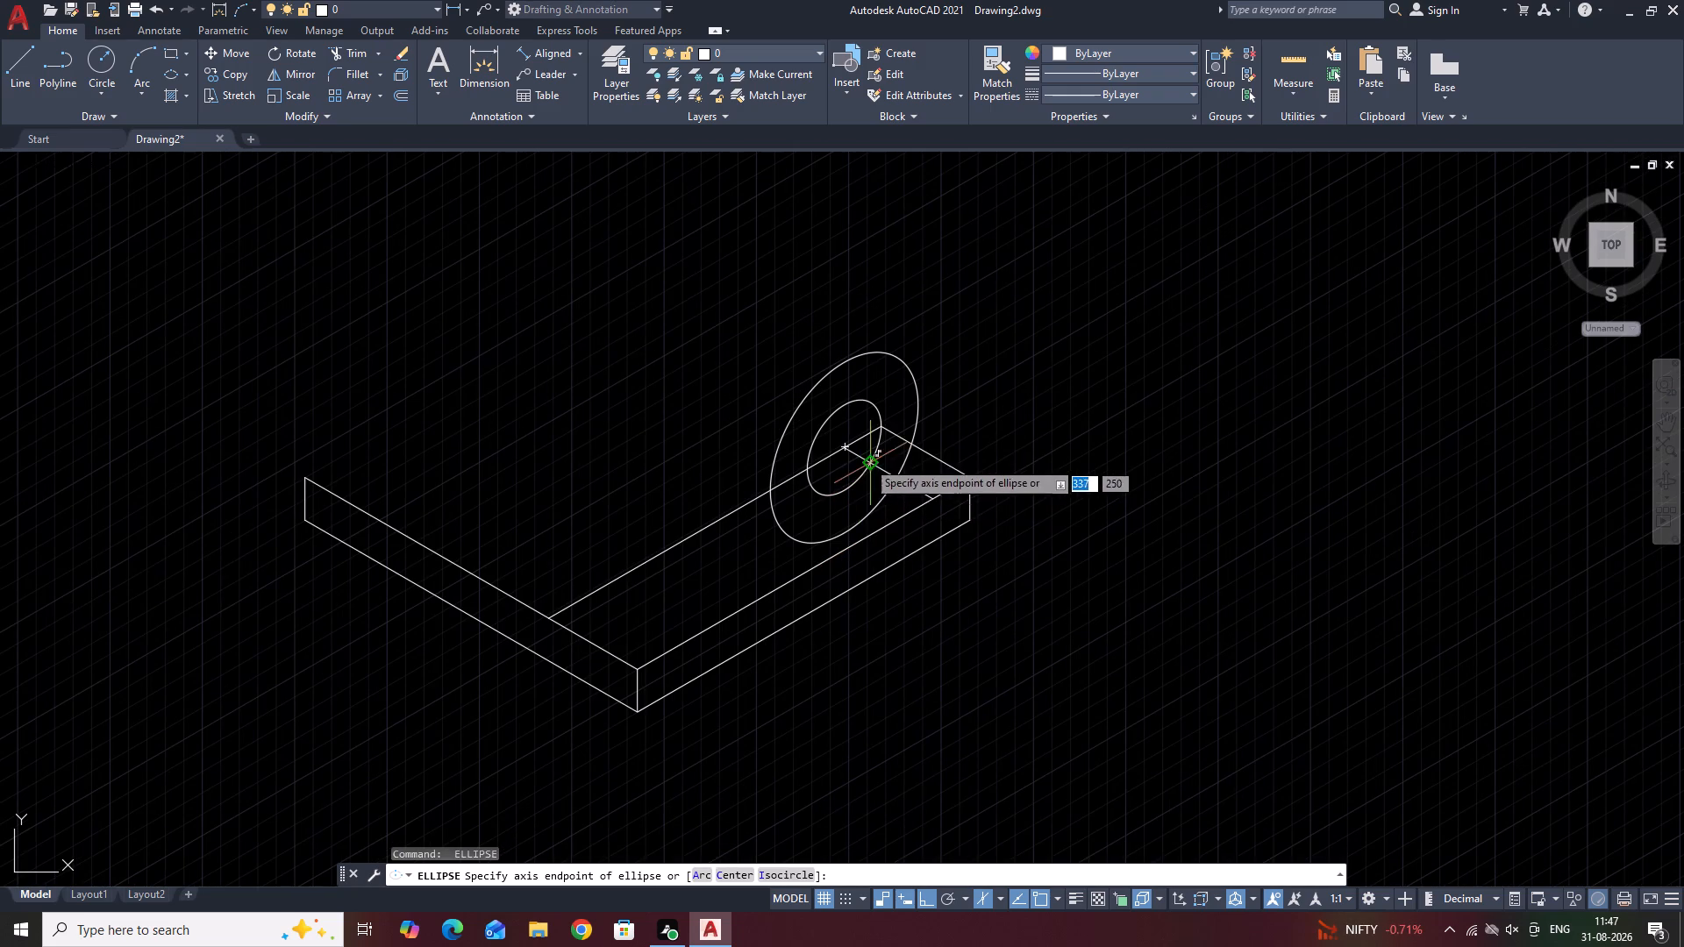
key(Escape)
Copy both concentric isocircles 100 mm straight up from their common centre.
scroll(987, 424, down, 2)
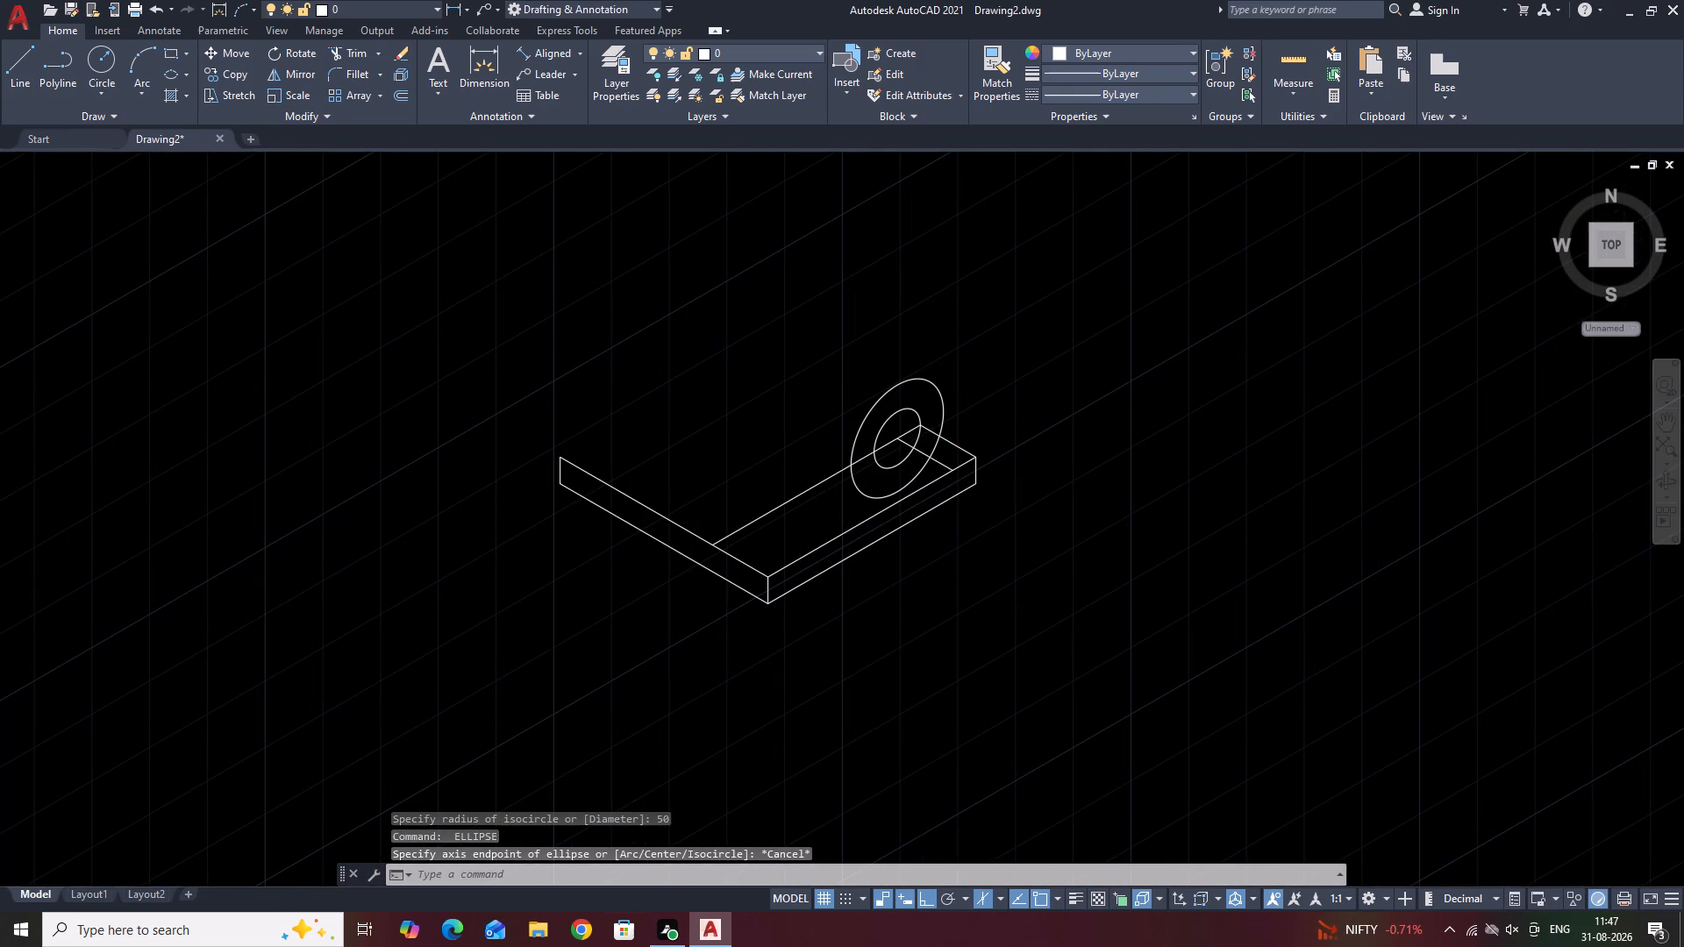
scroll(945, 398, up, 2)
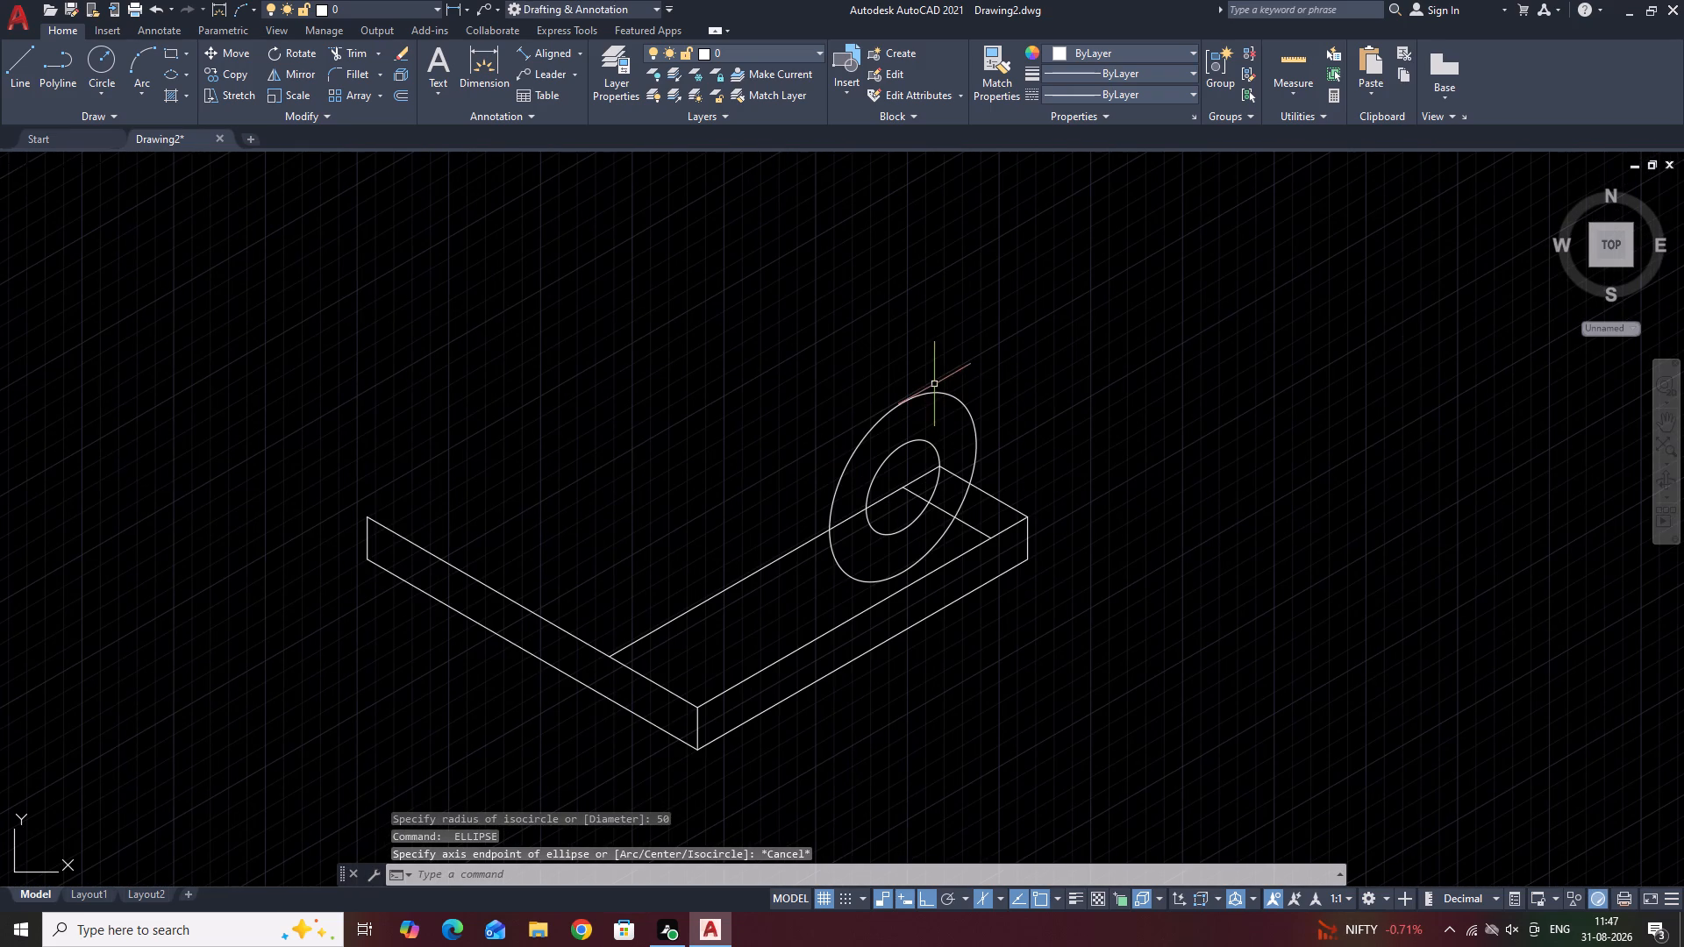
click(934, 391)
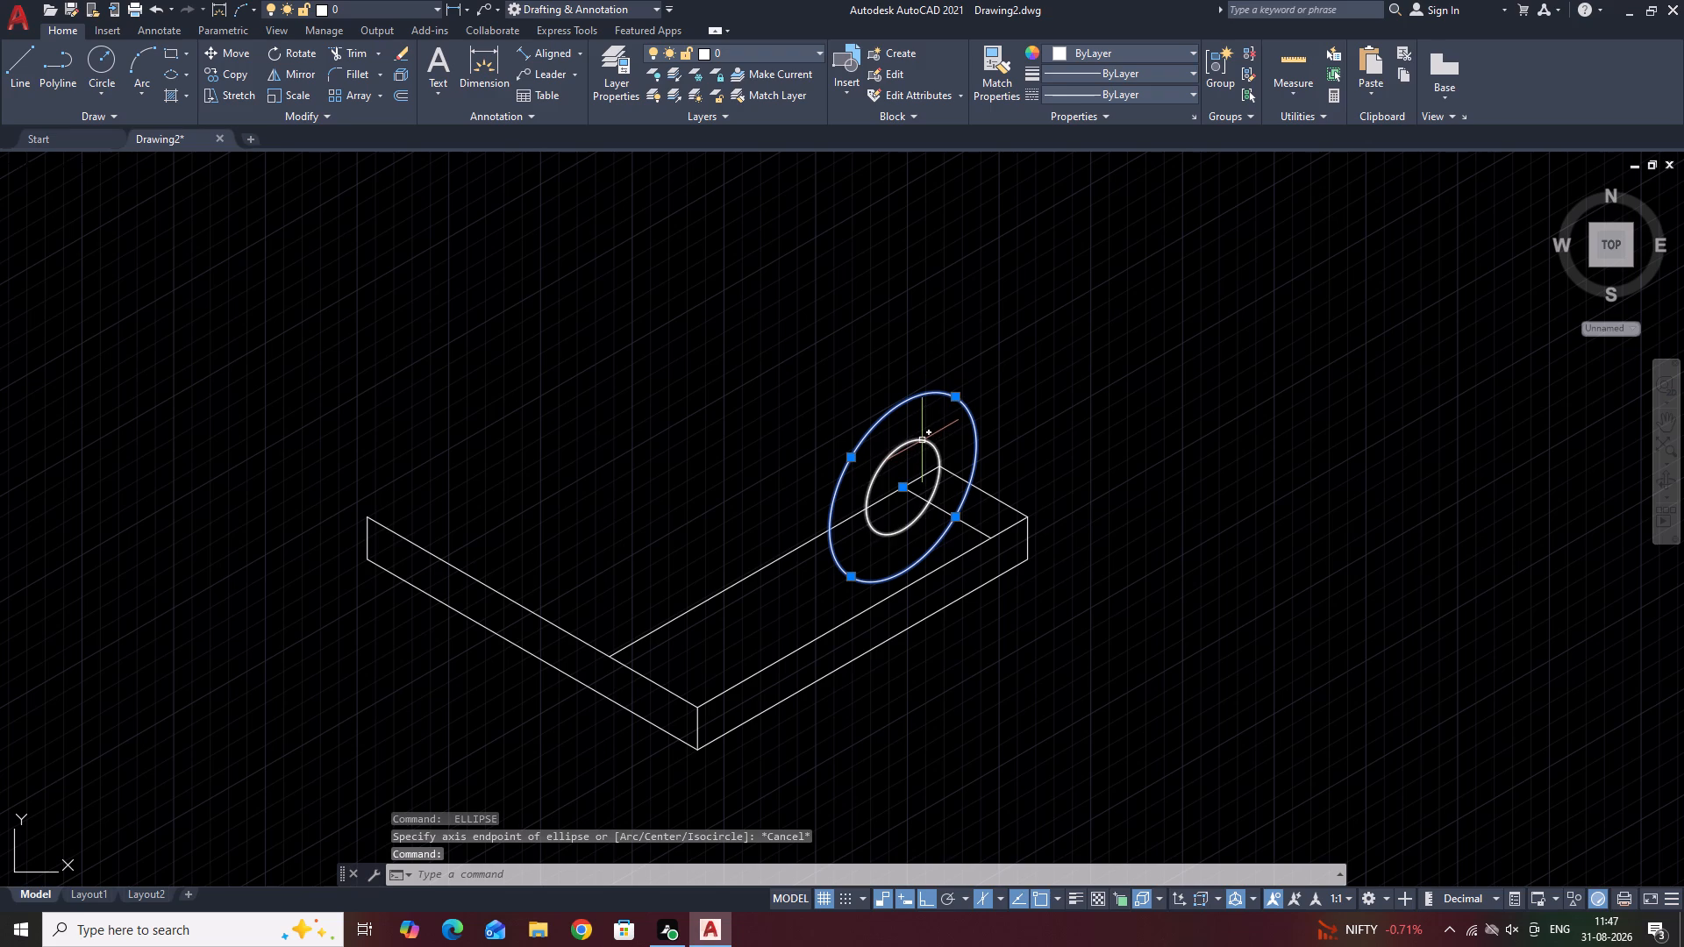
click(922, 440)
right_click(922, 440)
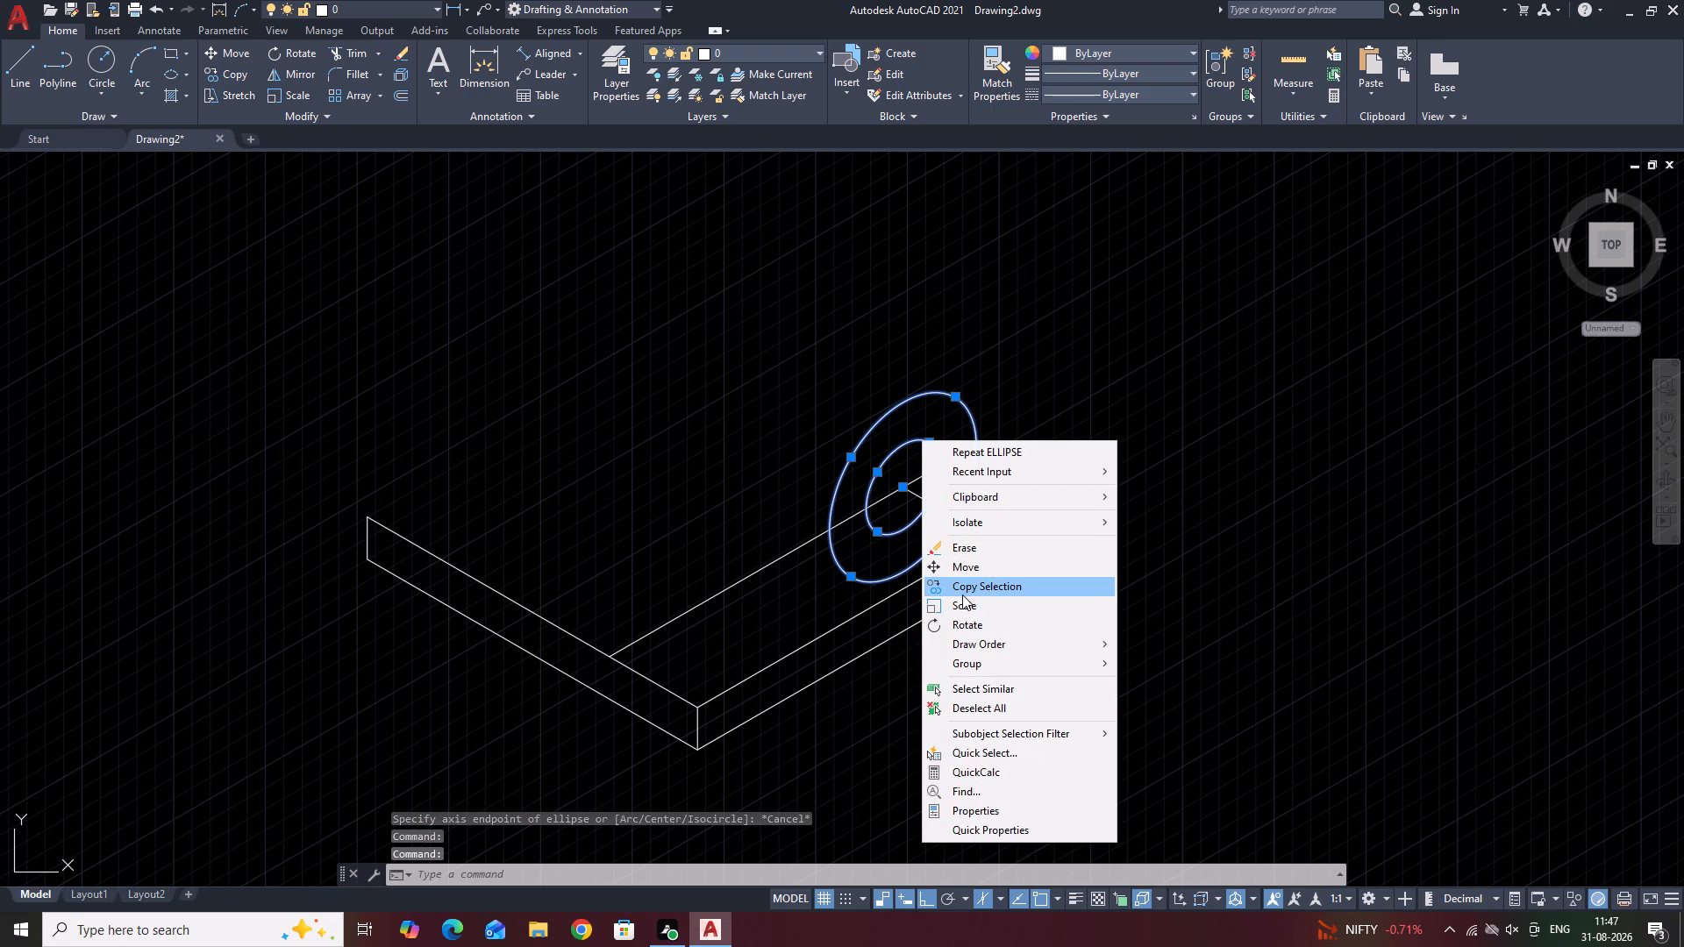
click(962, 595)
click(905, 490)
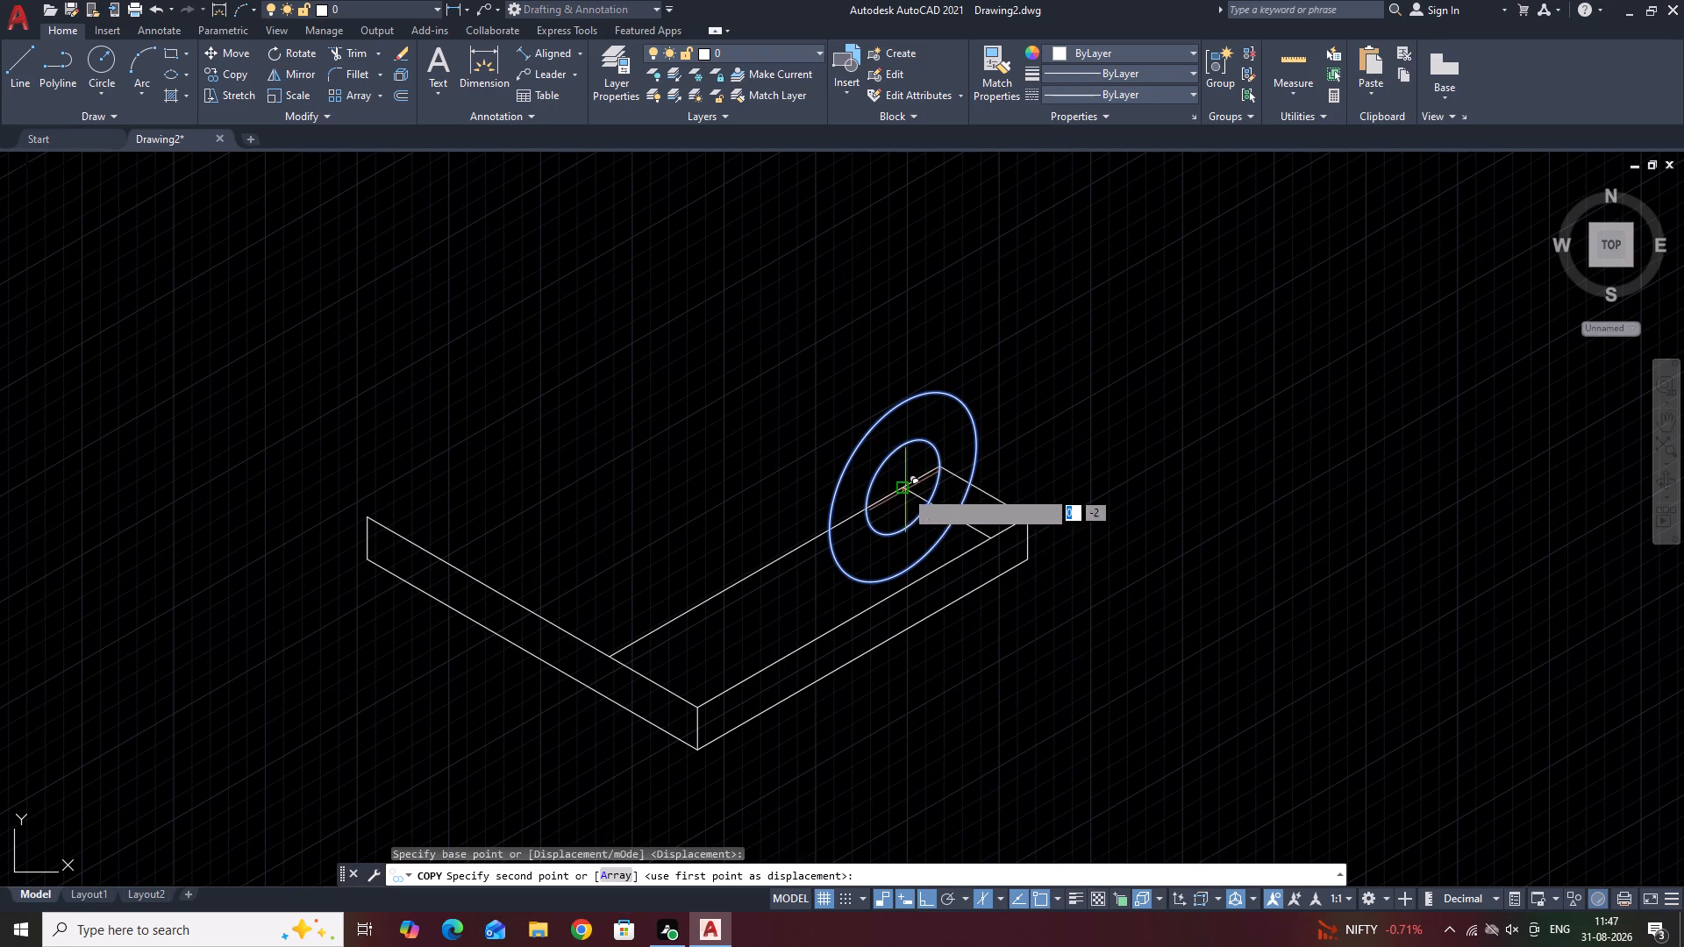
text(100)
key(Return)
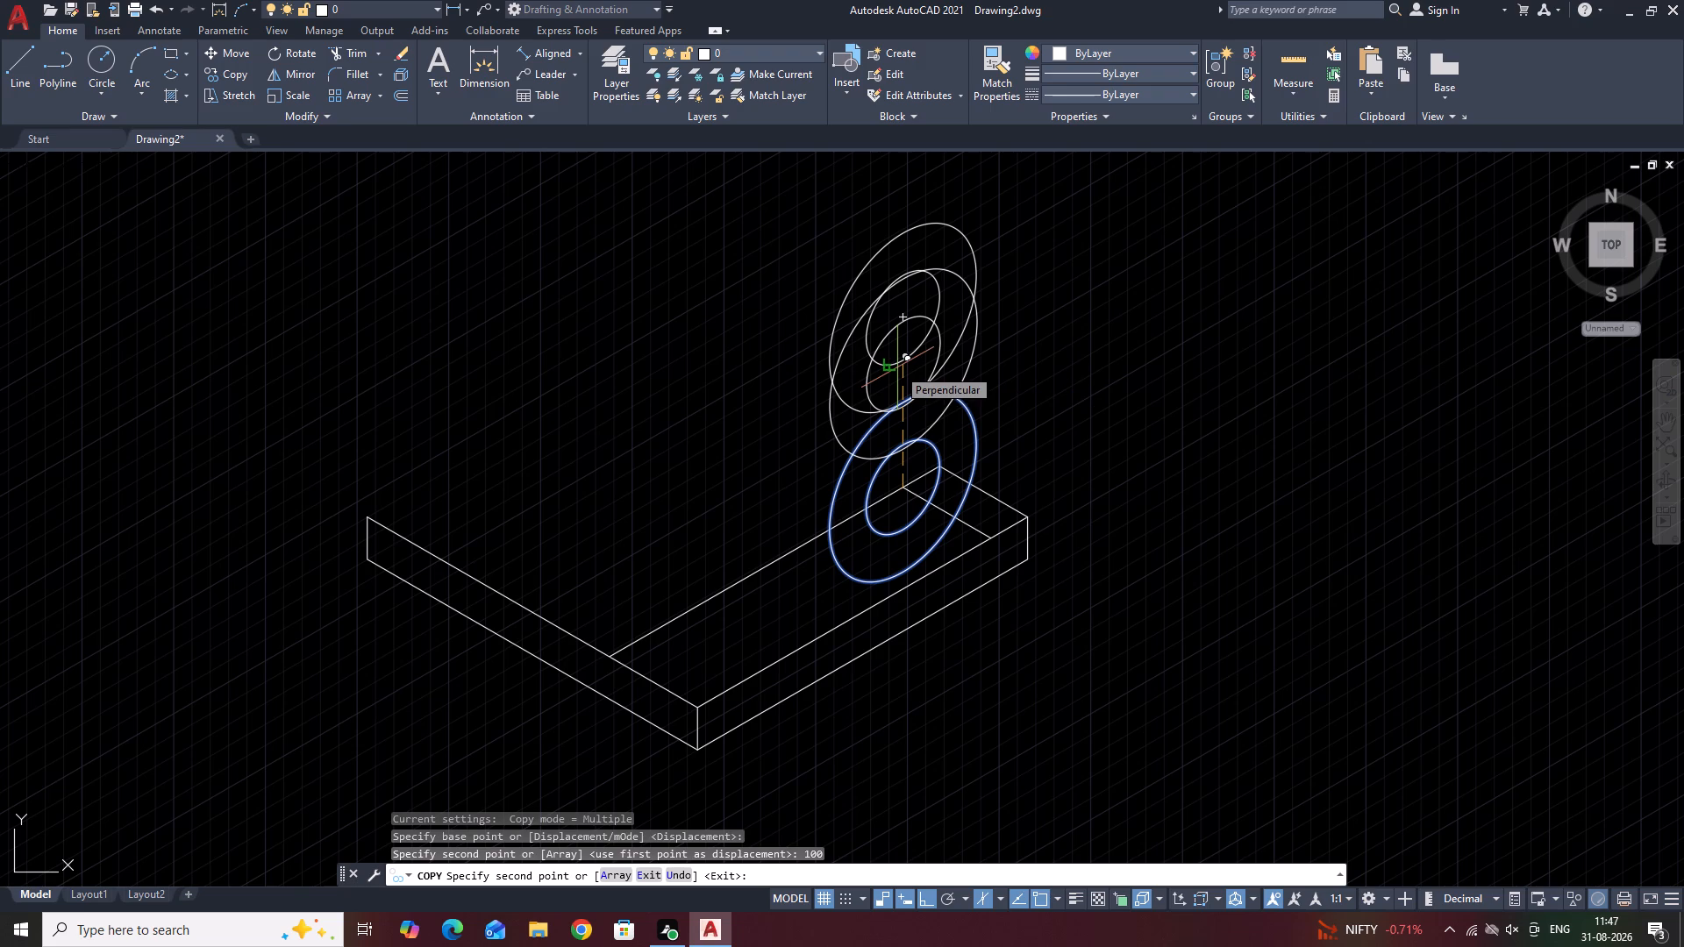
key(space)
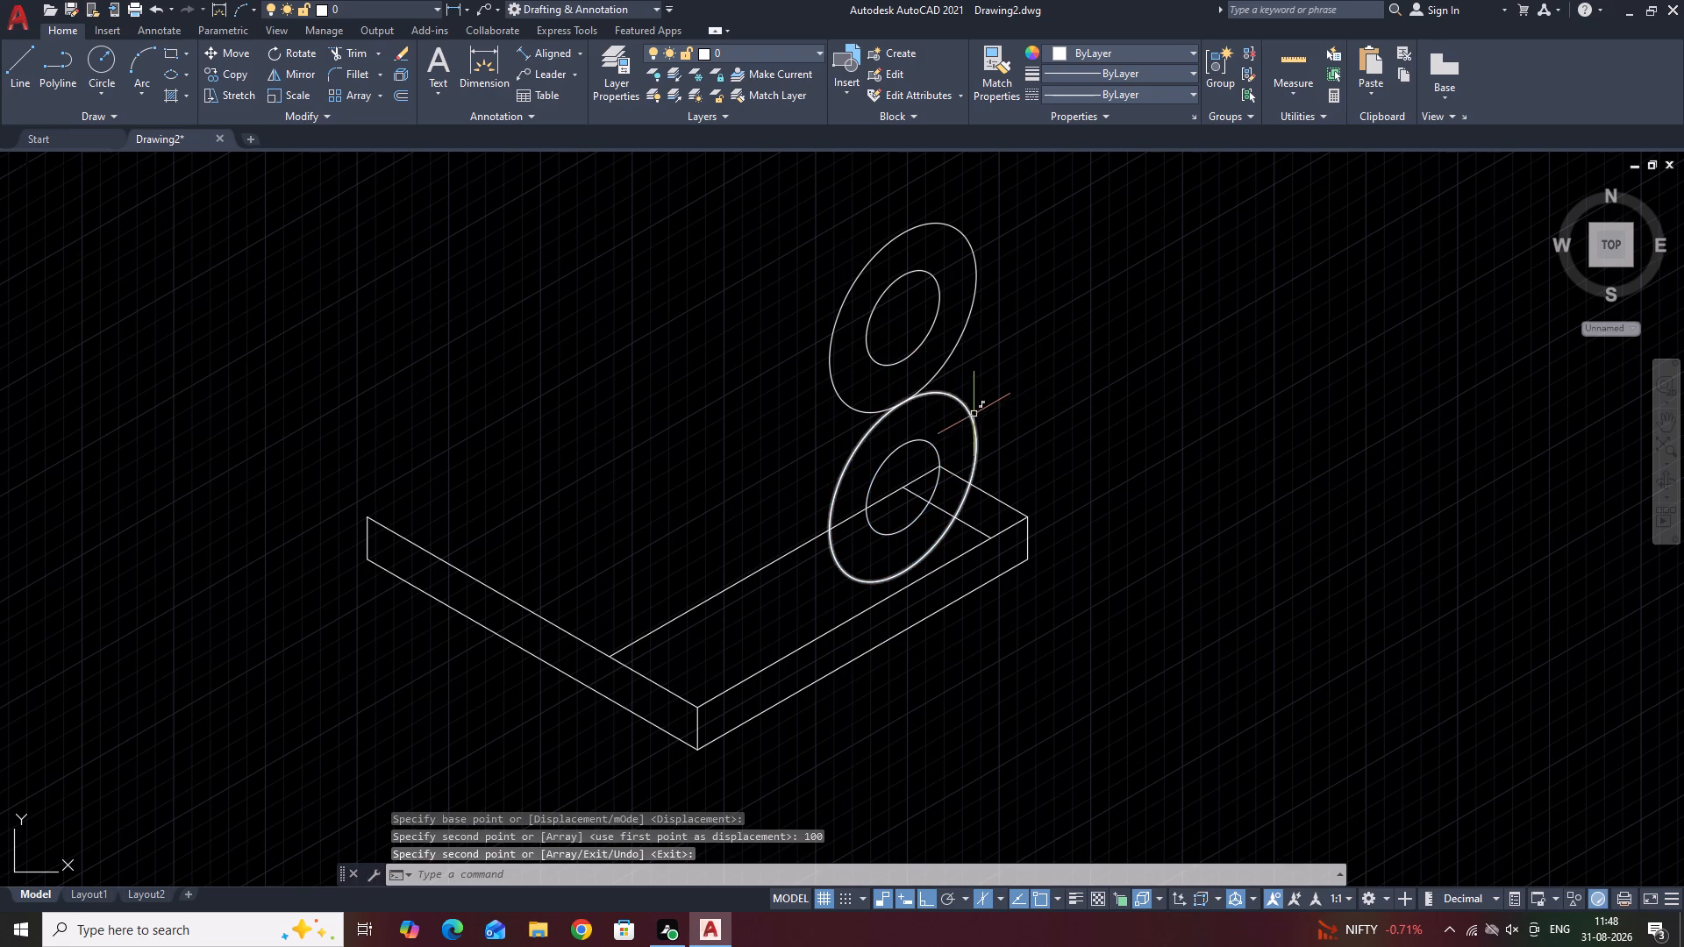
Erase the two original isocircles at base level.
click(972, 417)
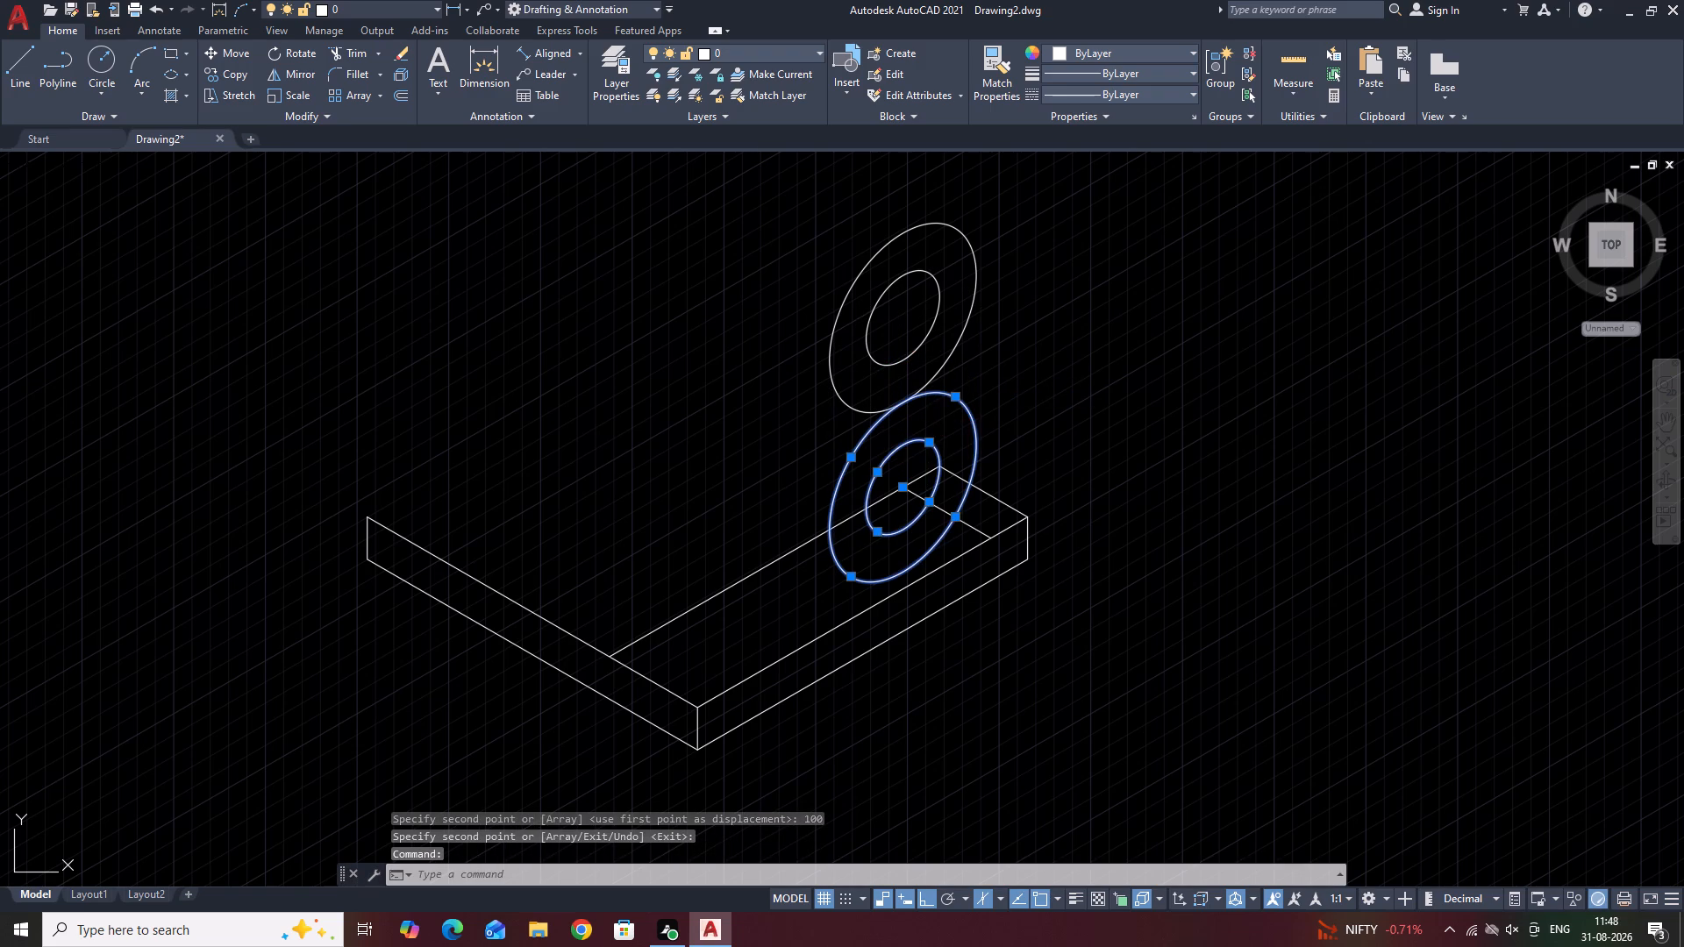
click(927, 443)
right_click(927, 443)
click(976, 551)
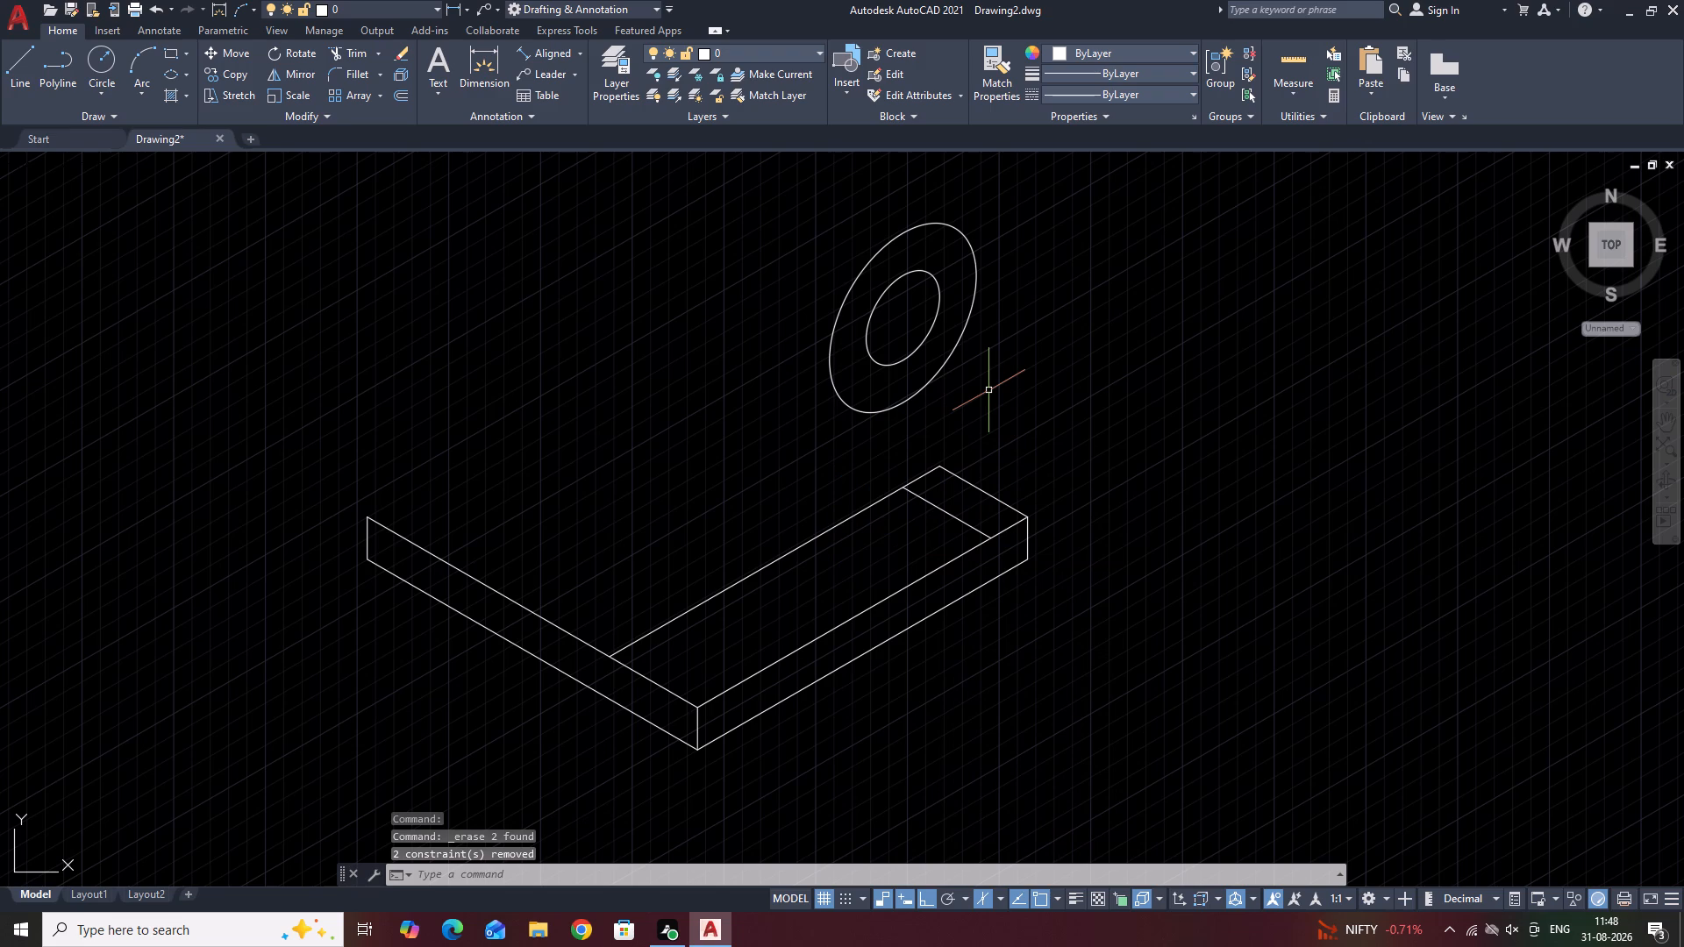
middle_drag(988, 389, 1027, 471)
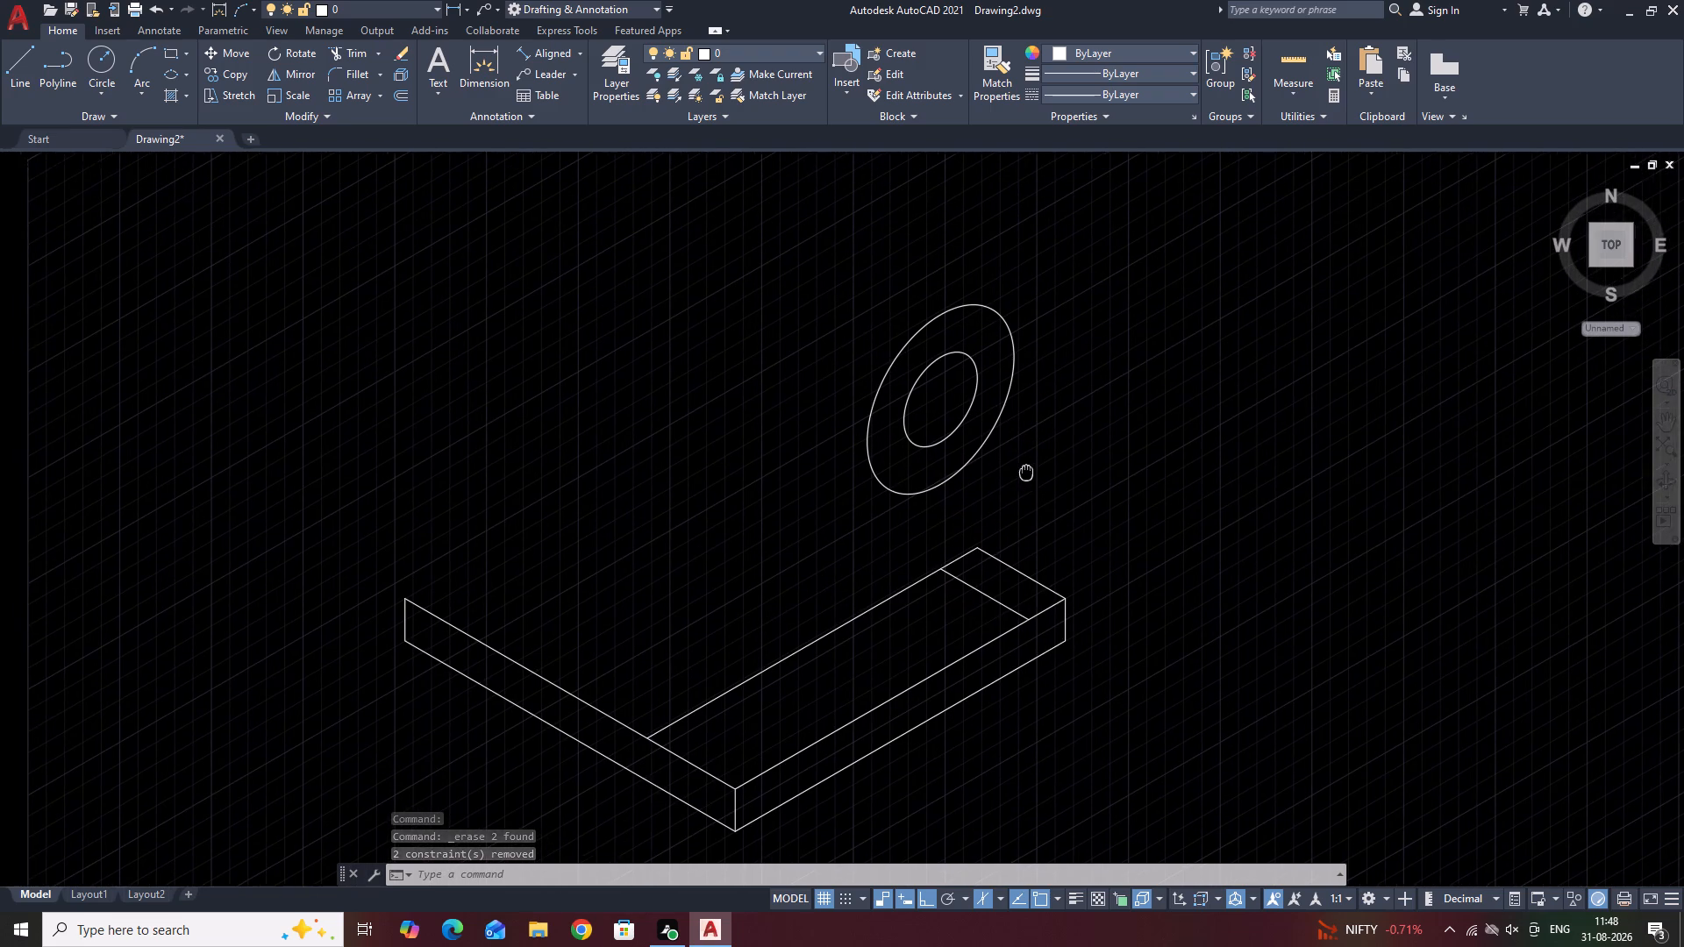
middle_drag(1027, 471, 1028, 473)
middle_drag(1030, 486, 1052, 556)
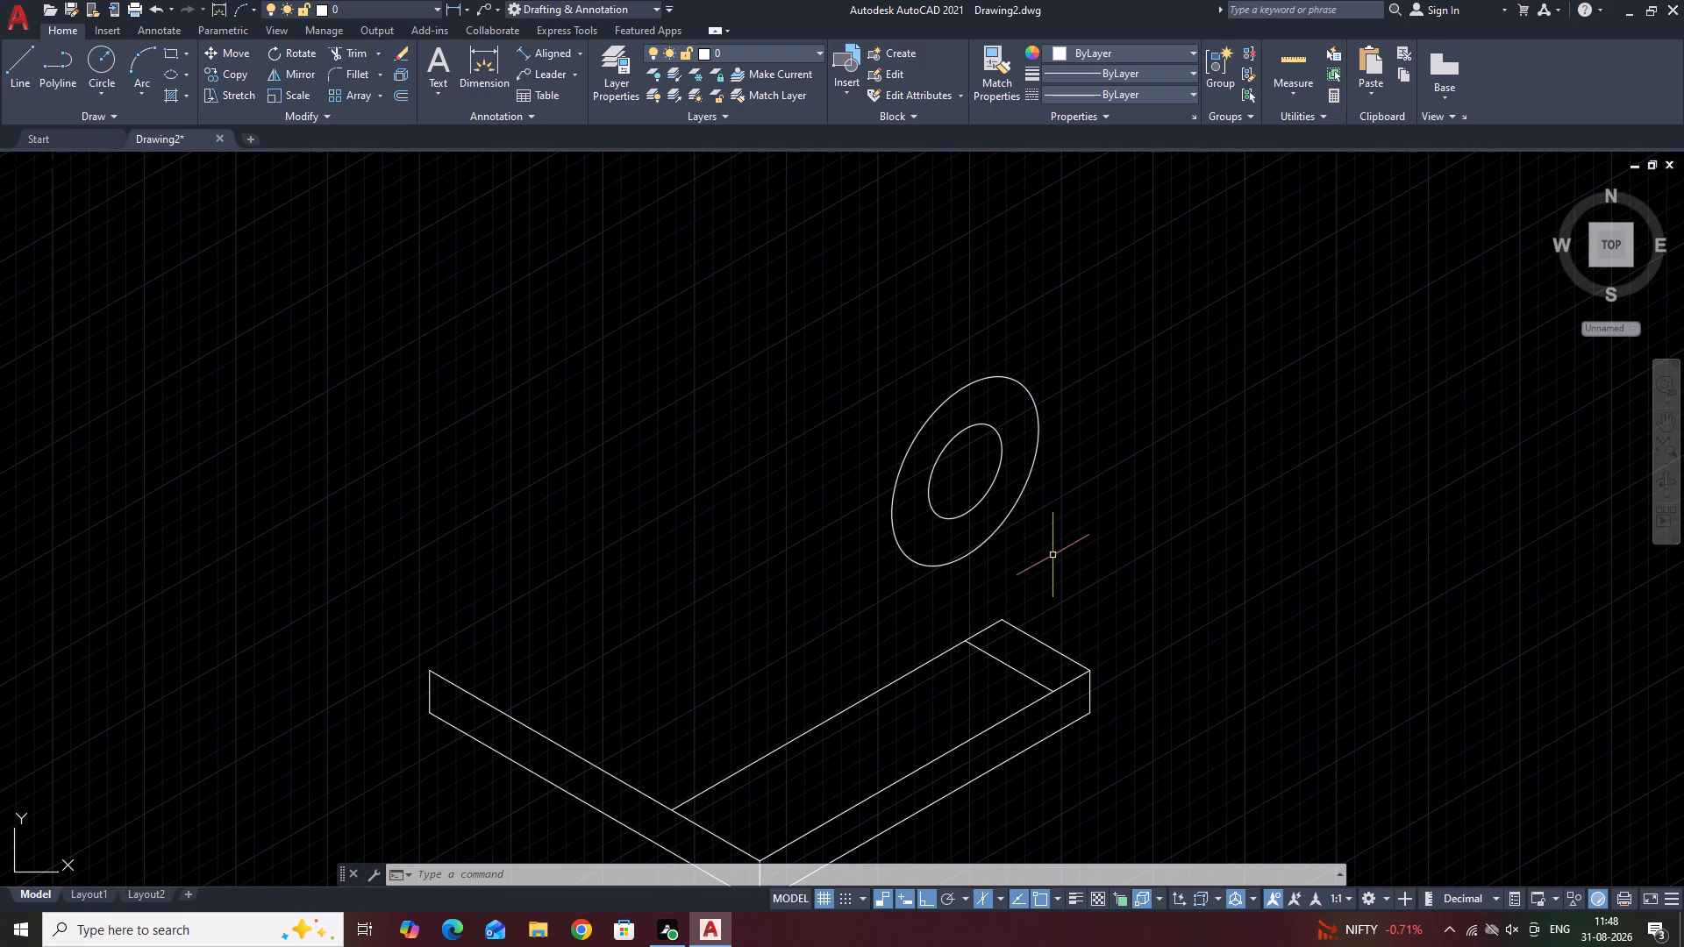
Copy the 50 mm radius isocircle 40 mm backward along the 150° axis, using its centre as base point in the left isoplane.
click(992, 376)
right_click(992, 376)
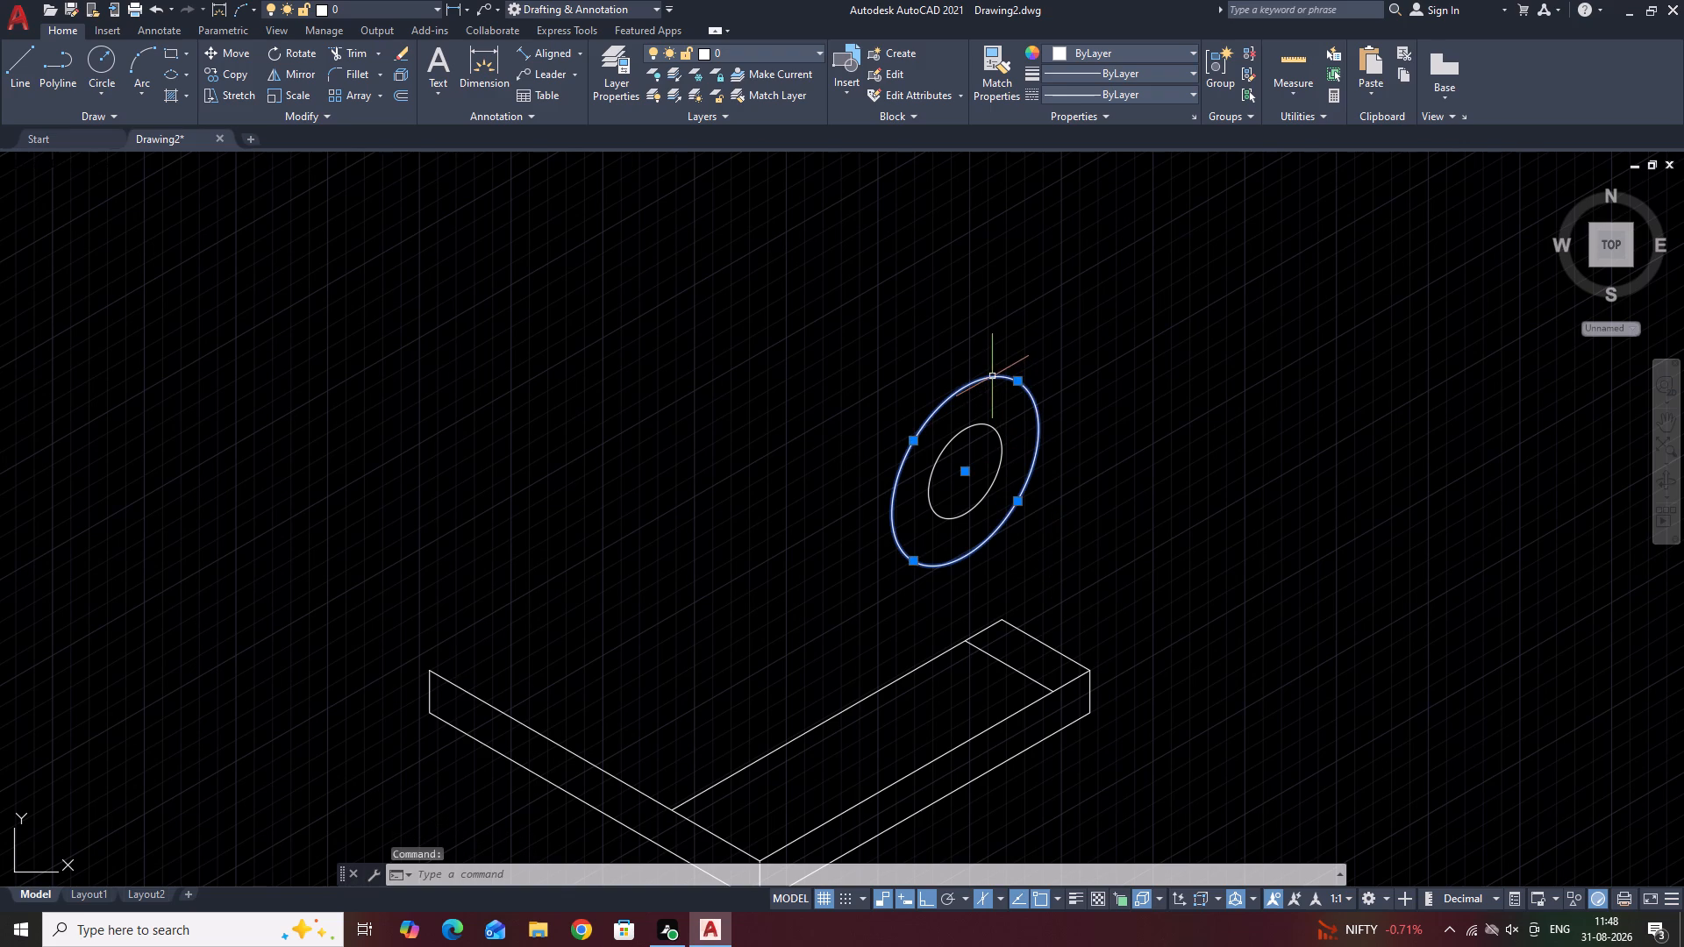
click(1055, 523)
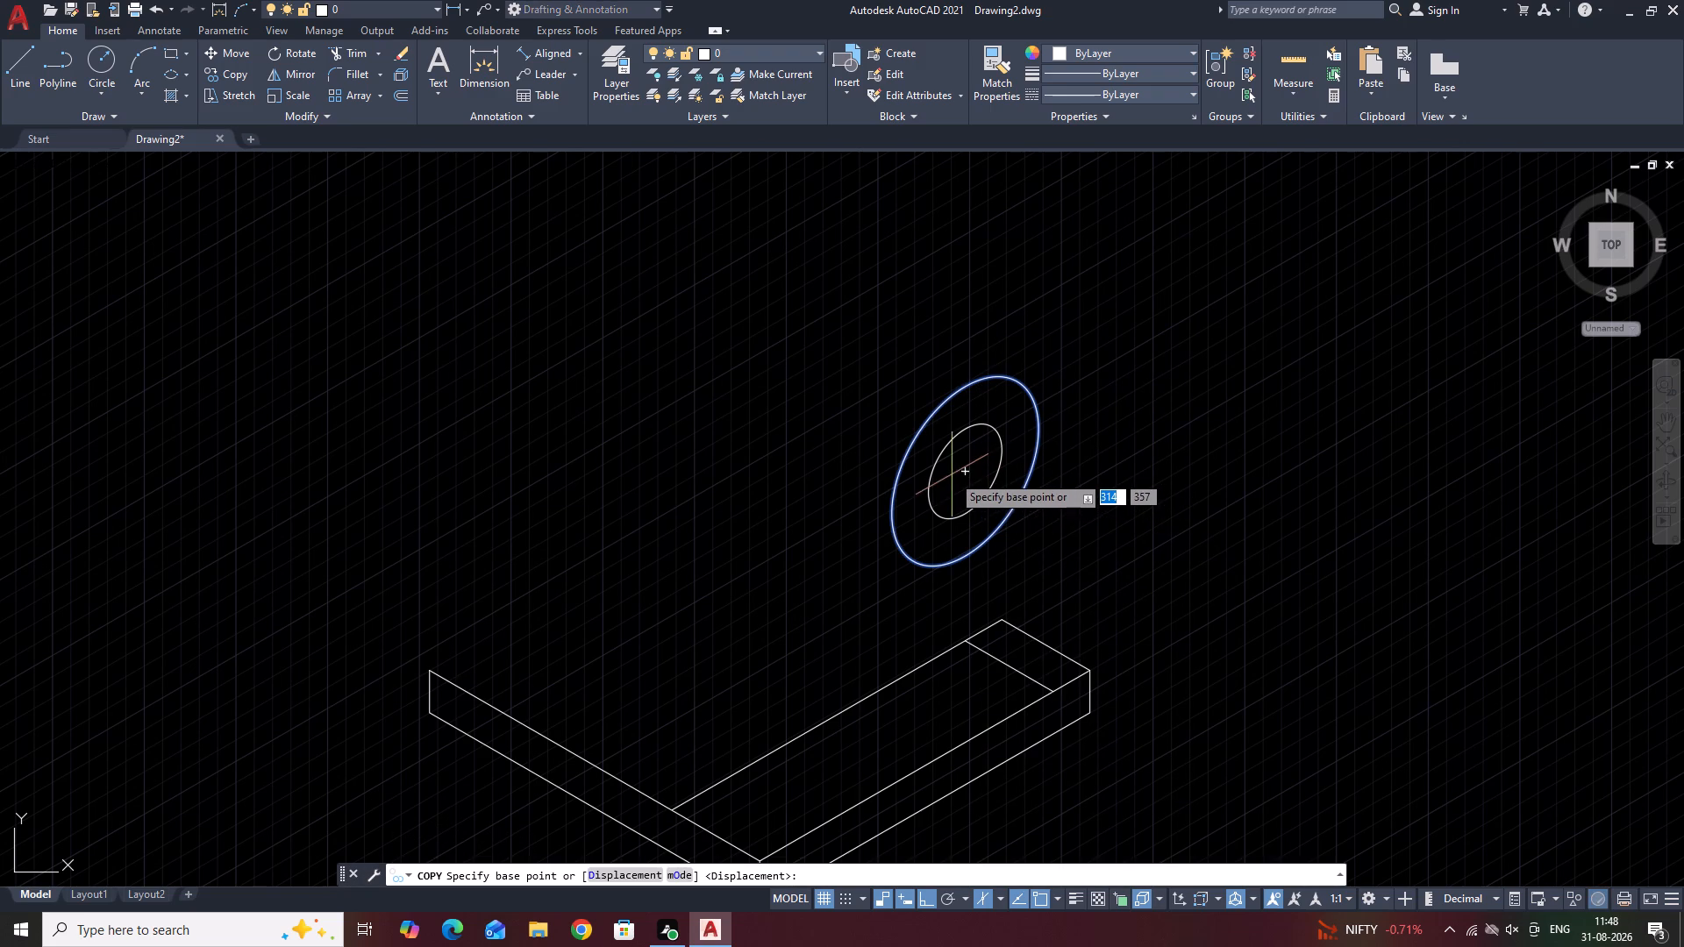
click(961, 477)
key(F5)
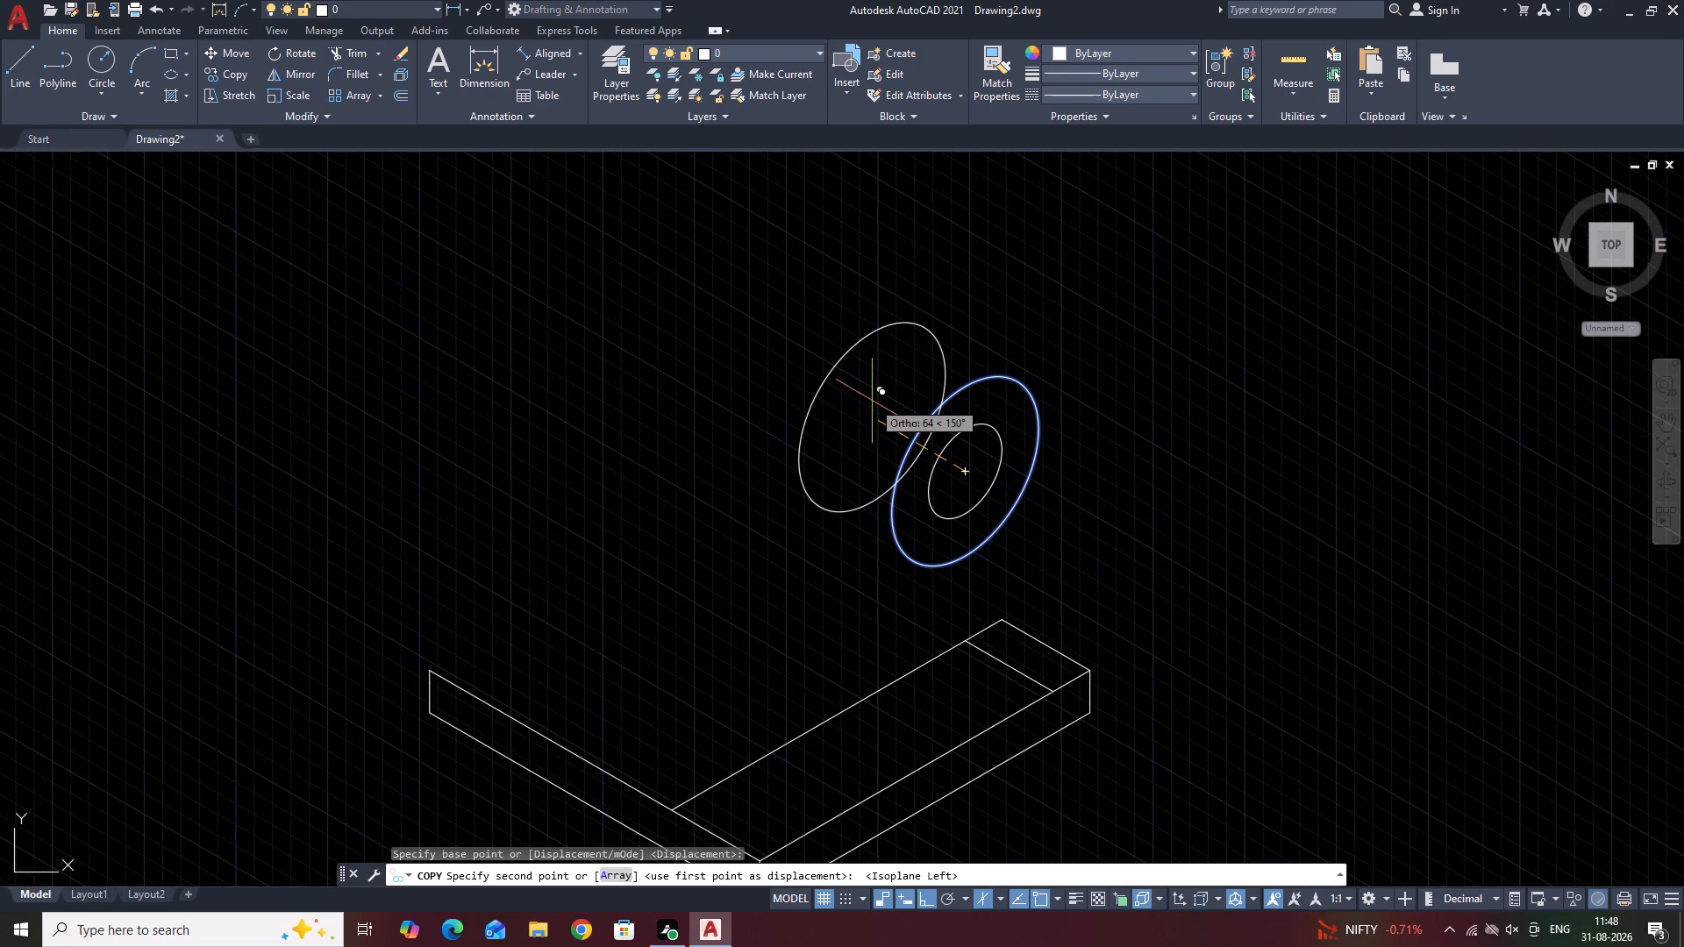
text(40)
key(Return)
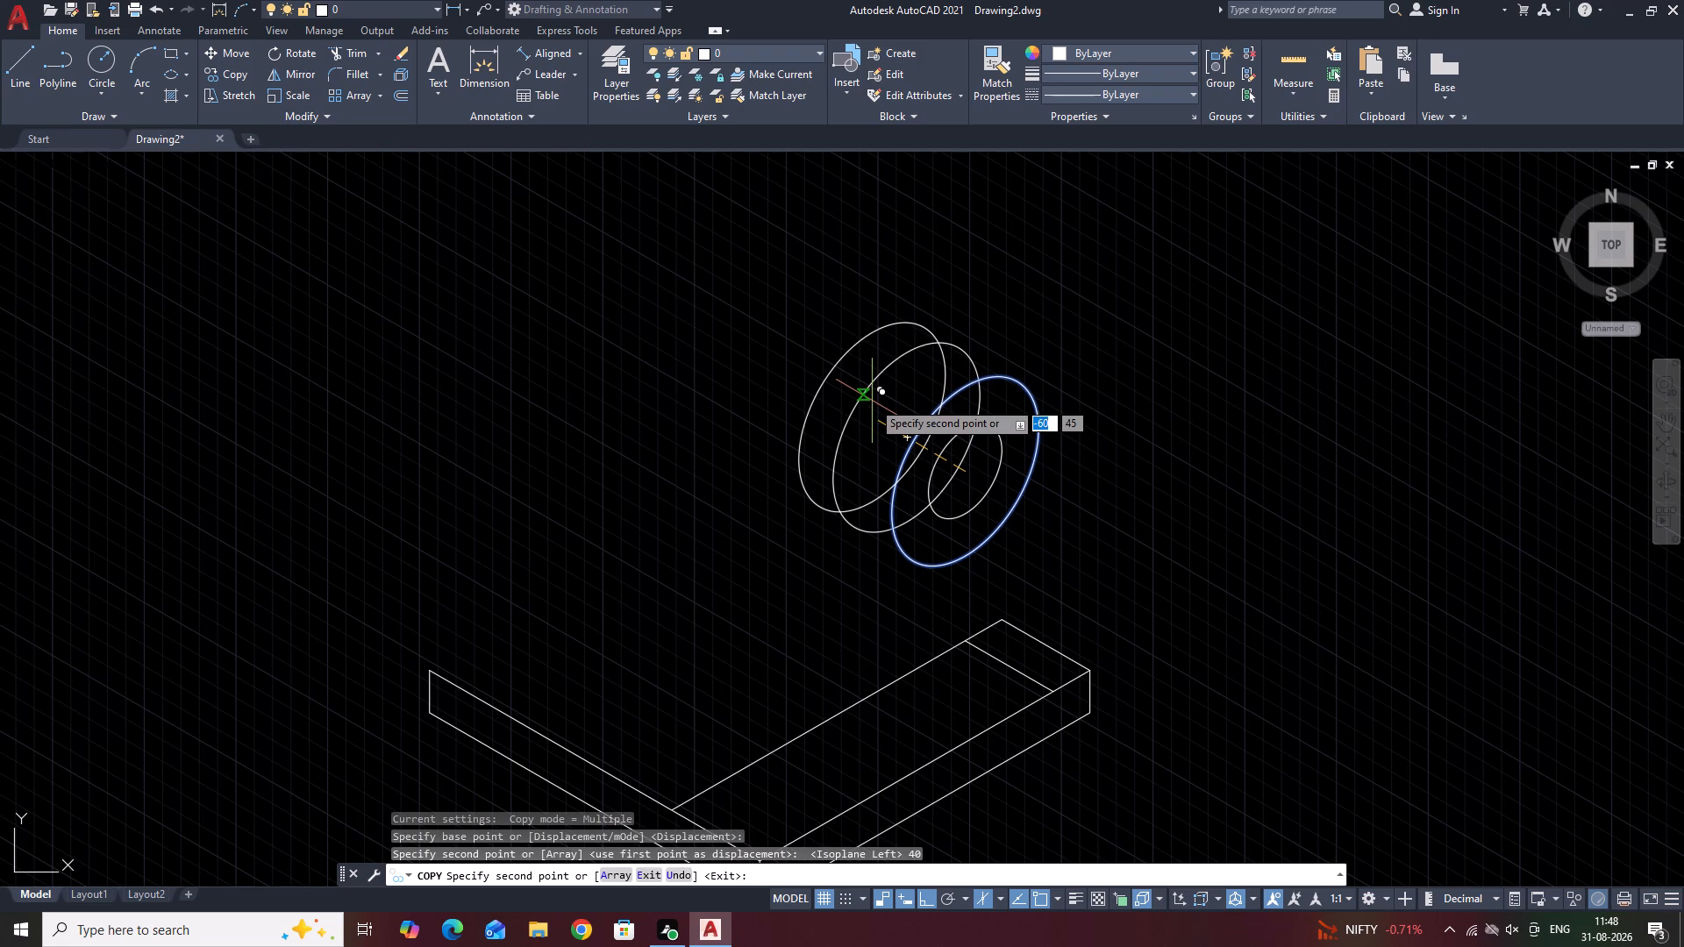
key(space)
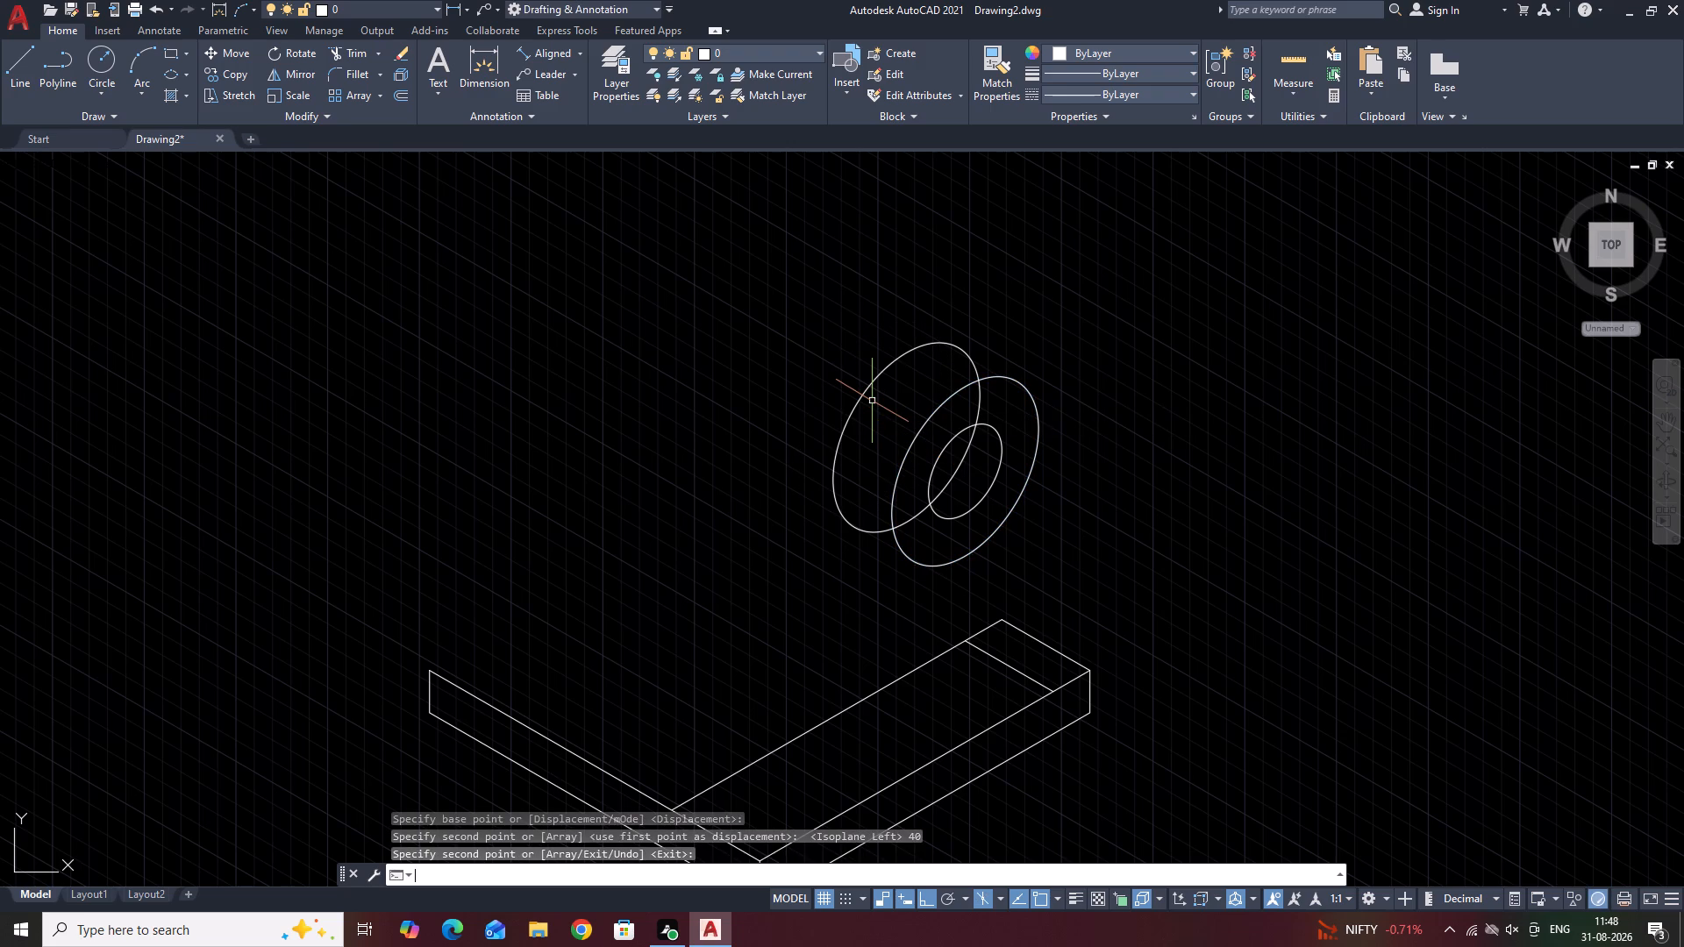
Draw a tangent edge line joining the upper rims of the rear and front 50 mm radius isocircles.
click(24, 53)
click(960, 352)
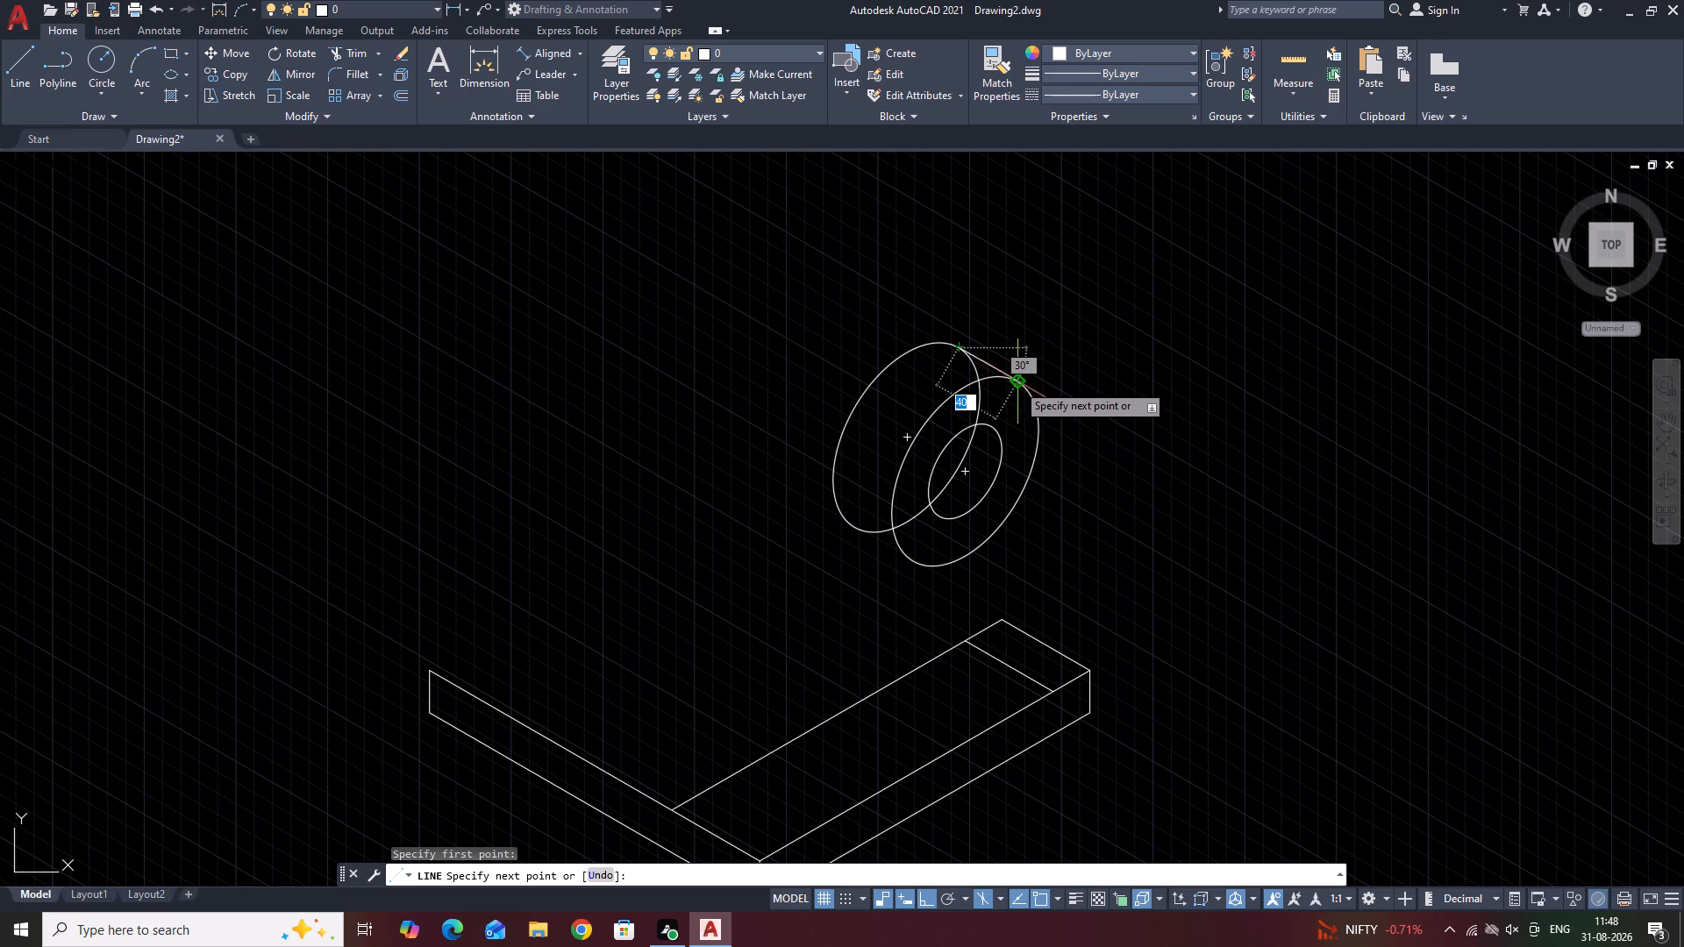
click(1017, 383)
key(space)
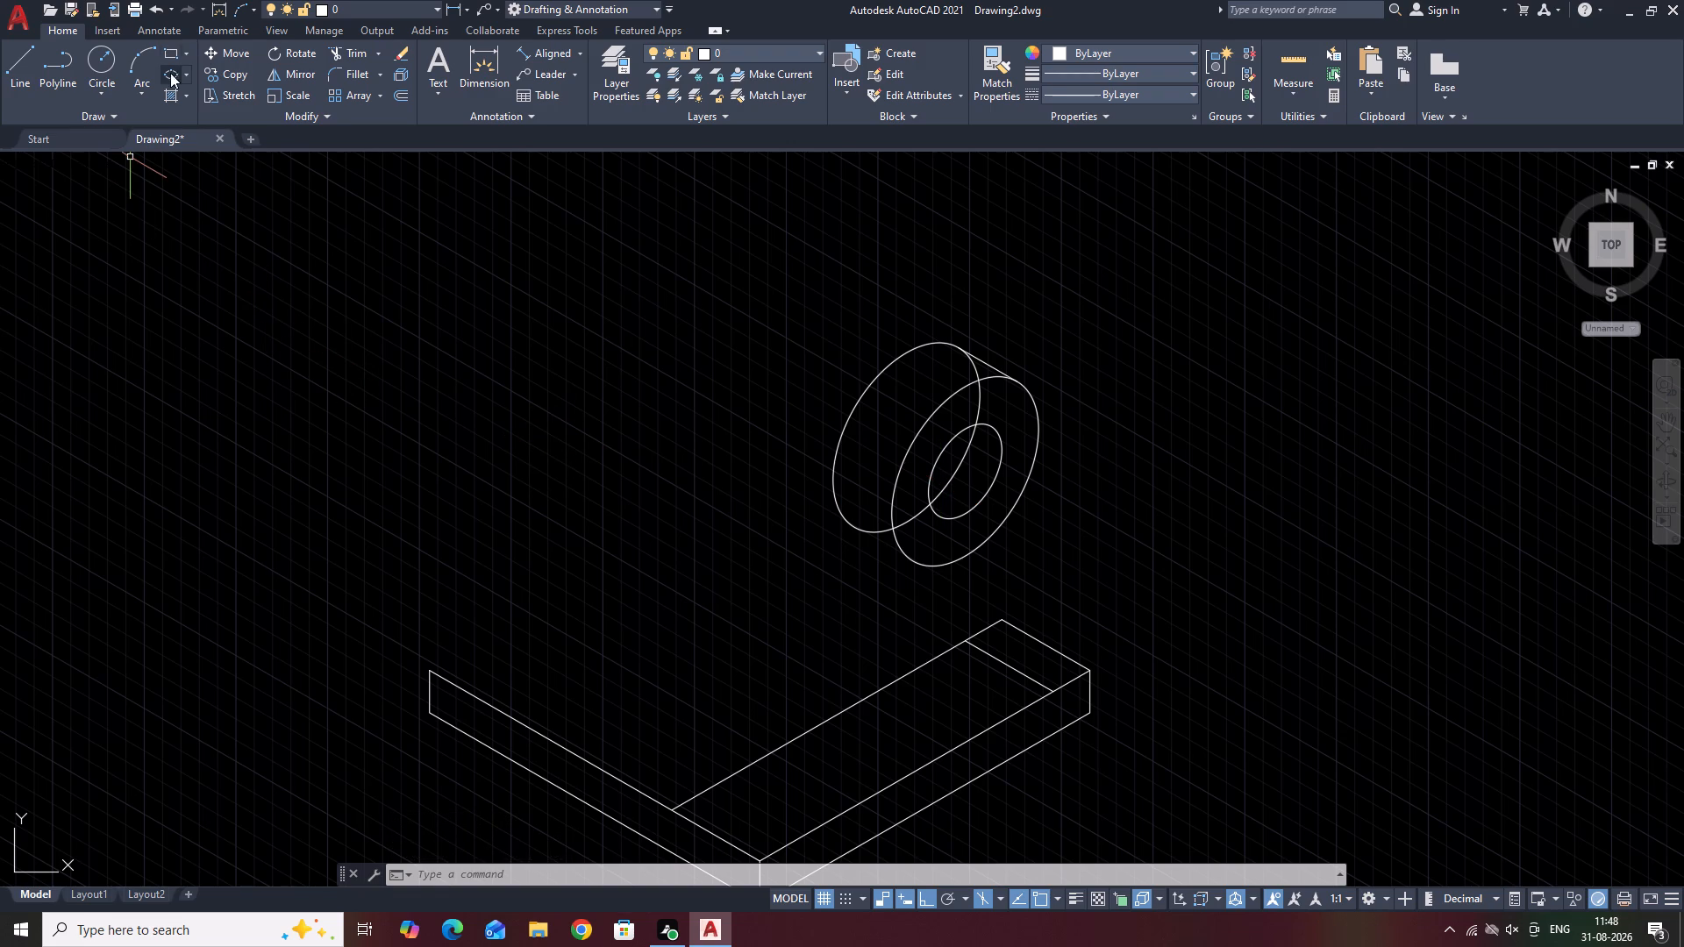
Trim away the portions of the rear 50 mm radius isocircle hidden behind the front one, including those inside the hole.
click(349, 53)
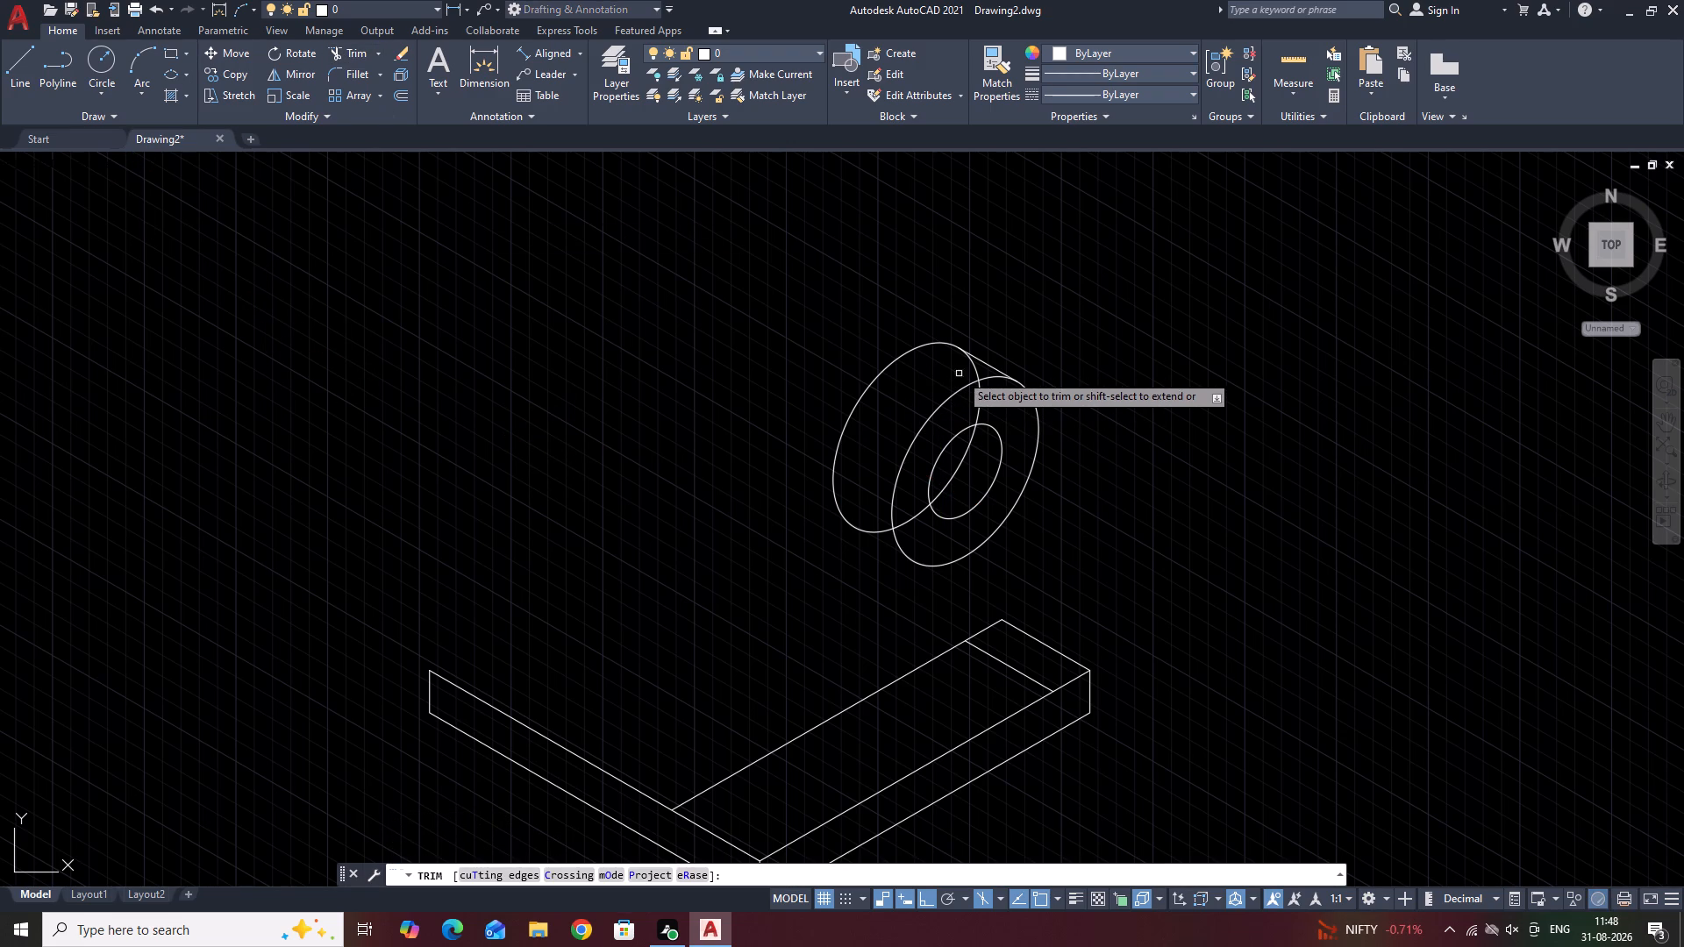
click(974, 374)
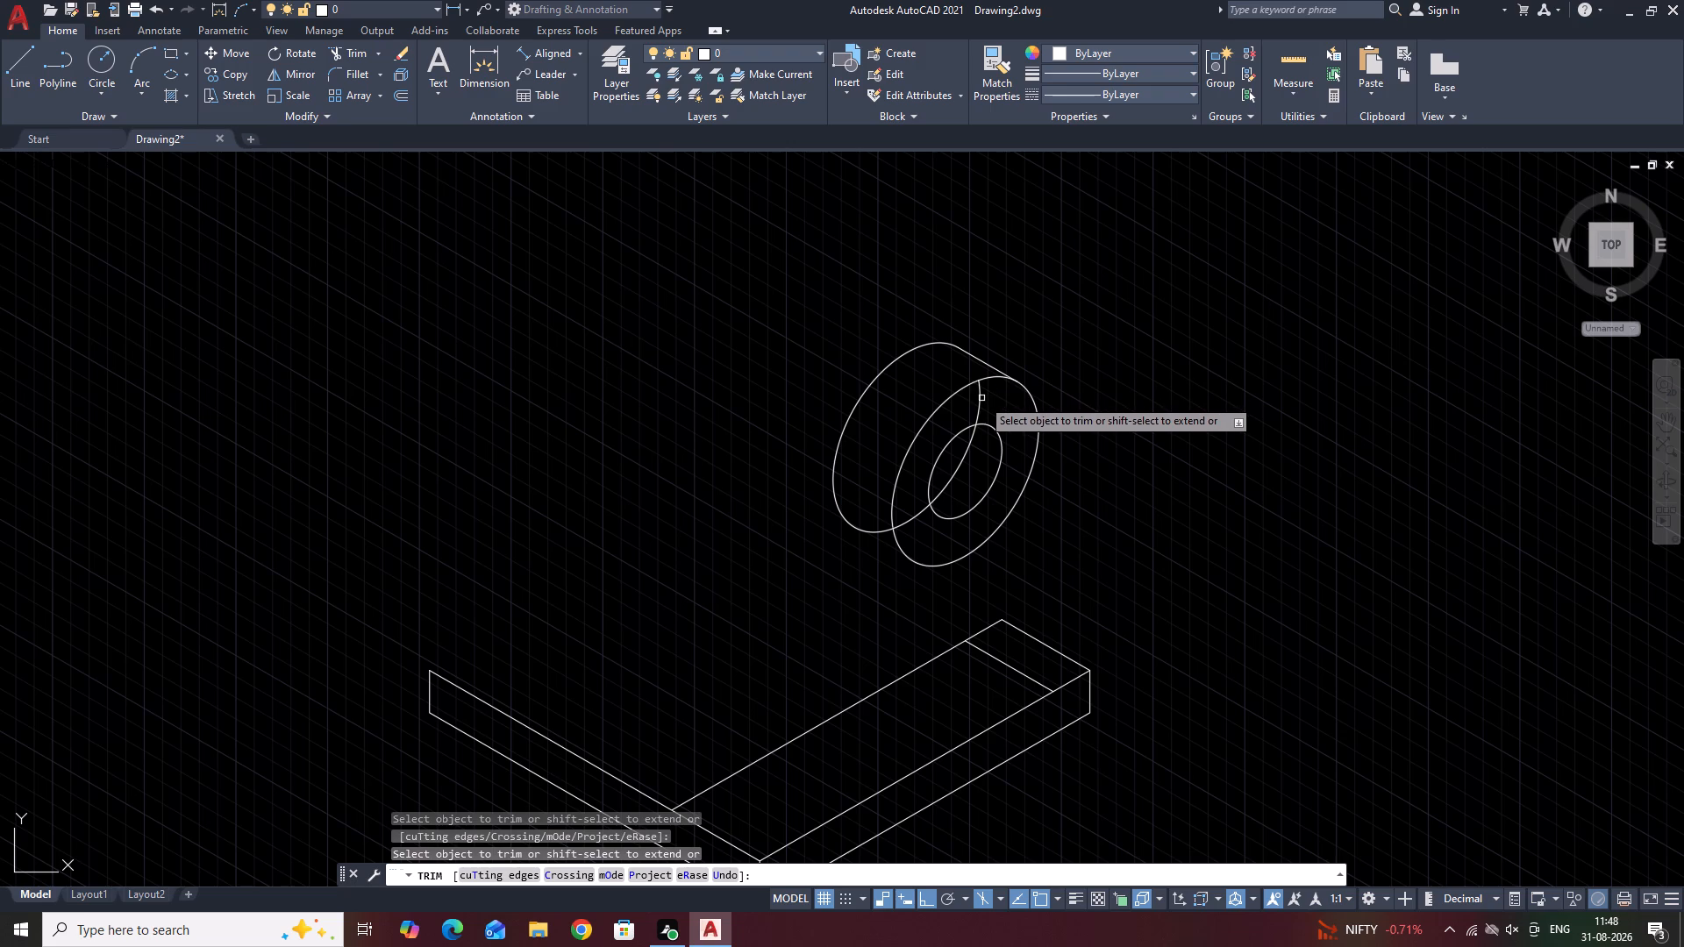
click(981, 398)
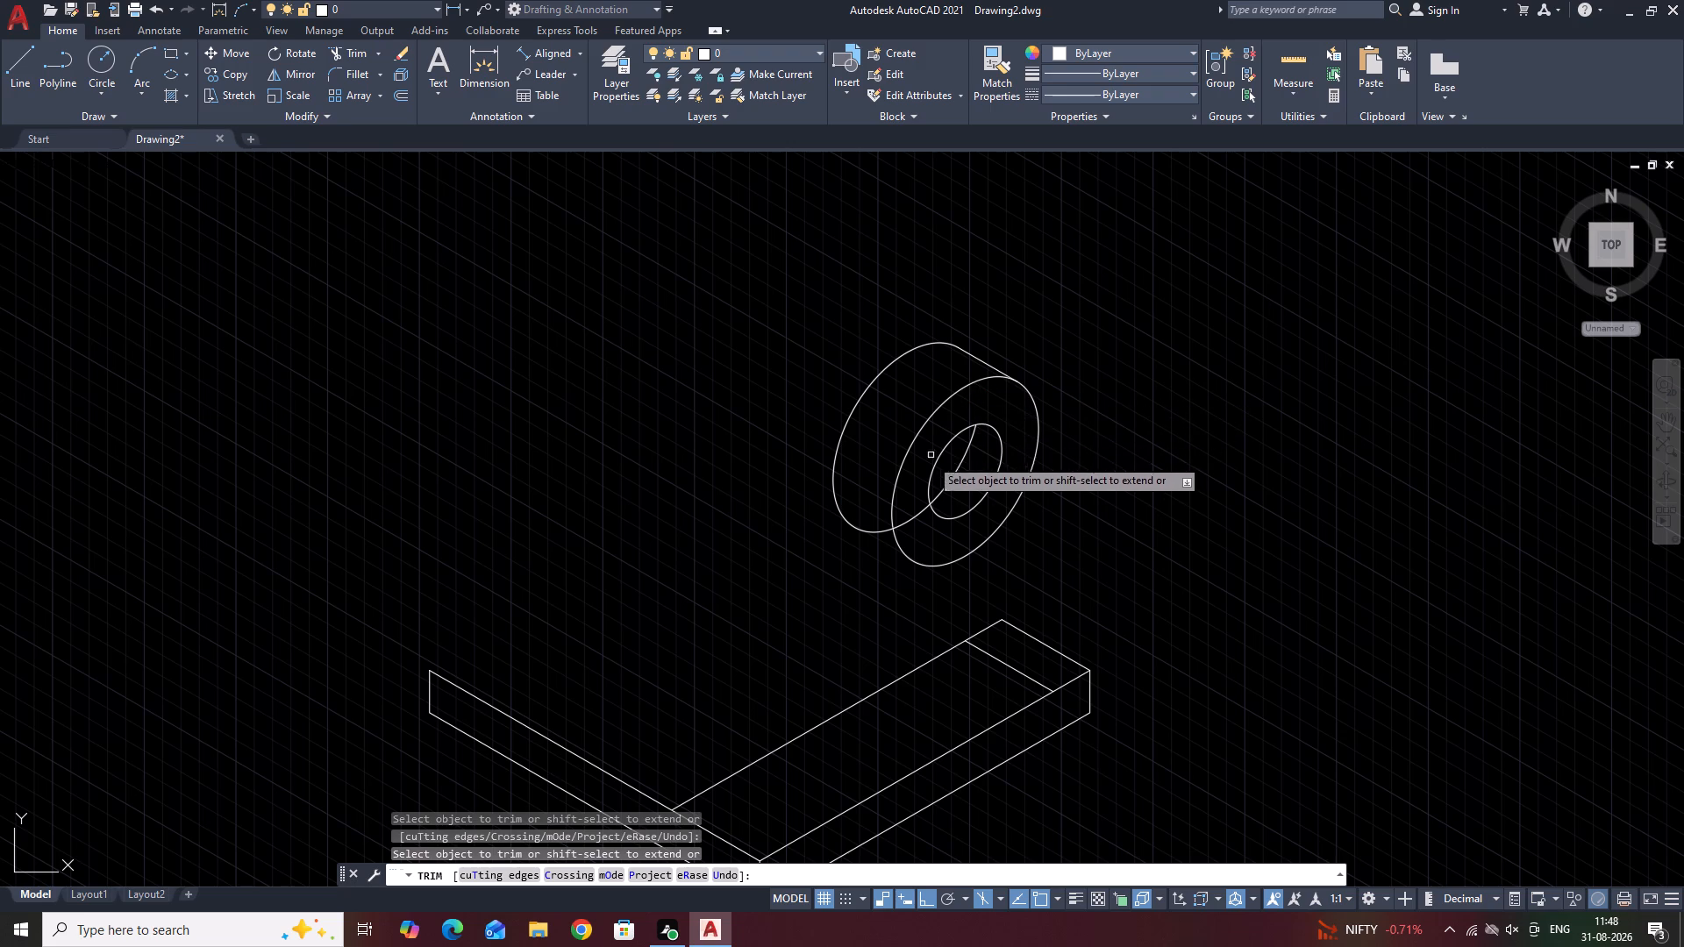
click(910, 519)
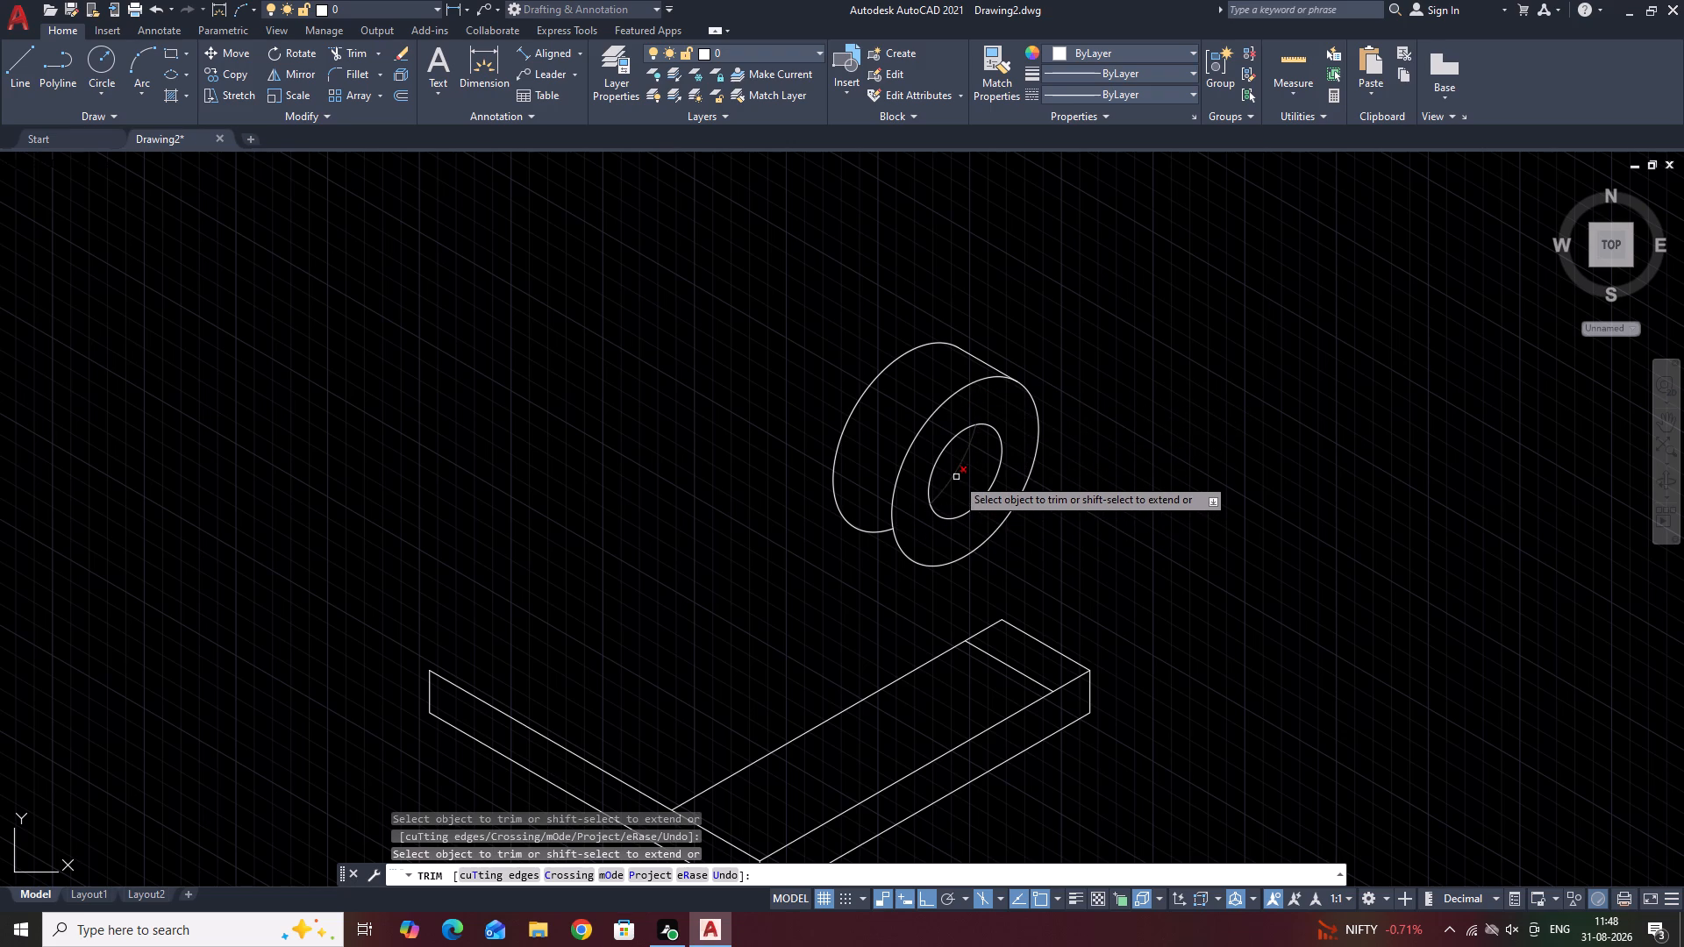
click(953, 476)
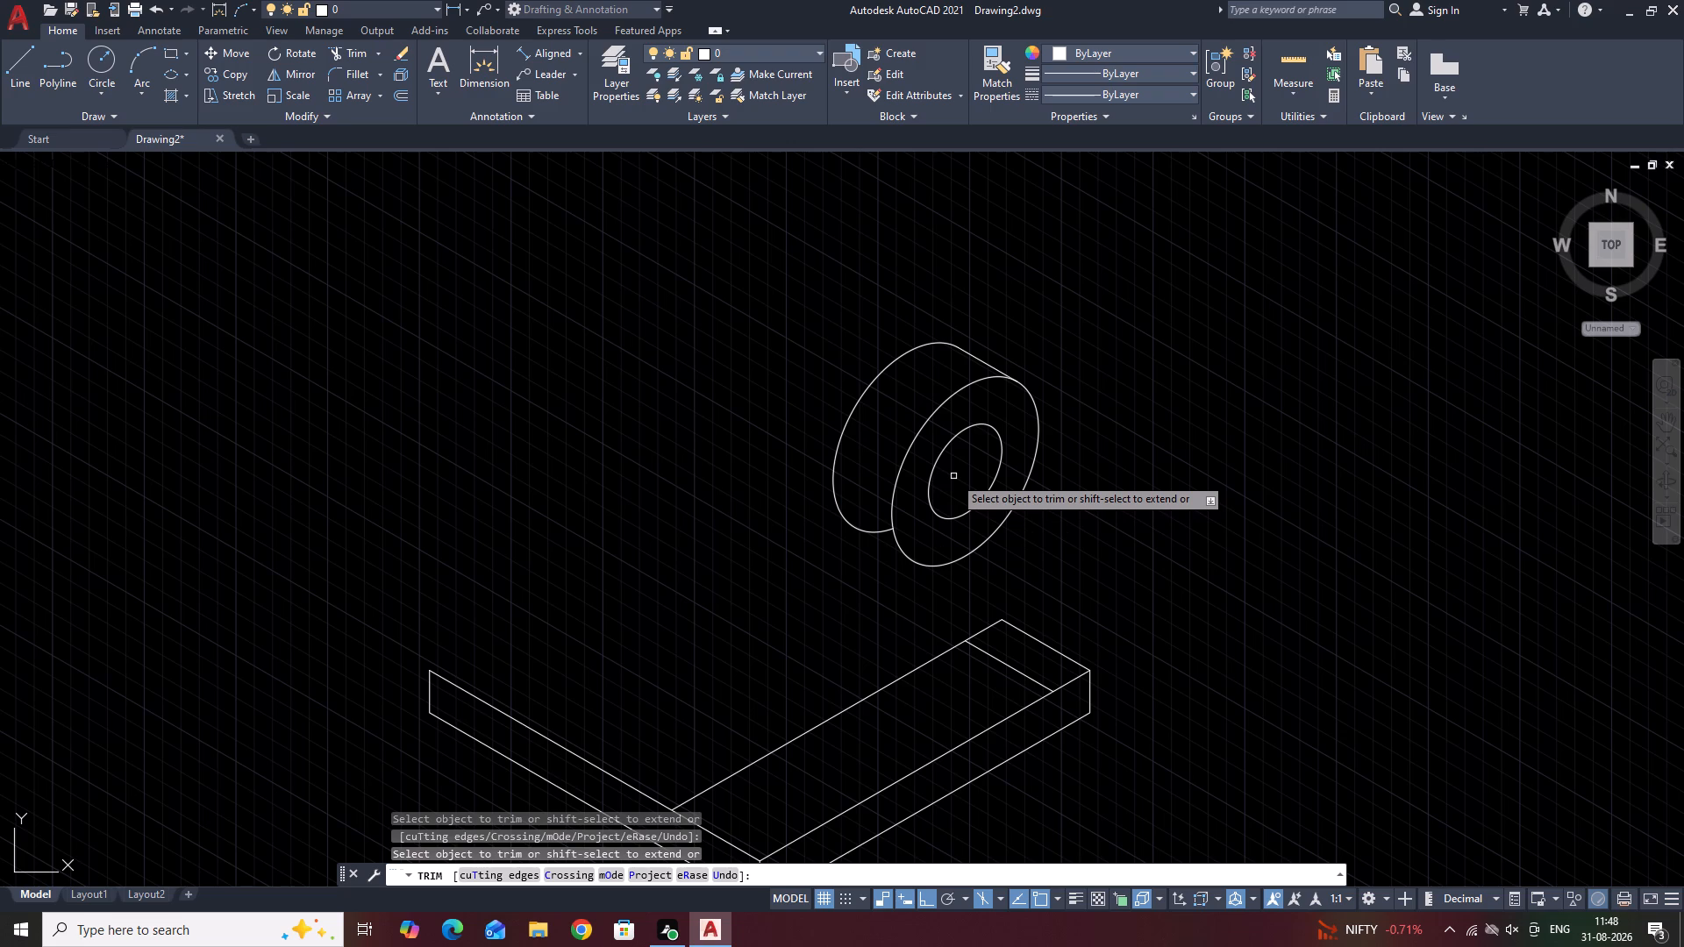
key(space)
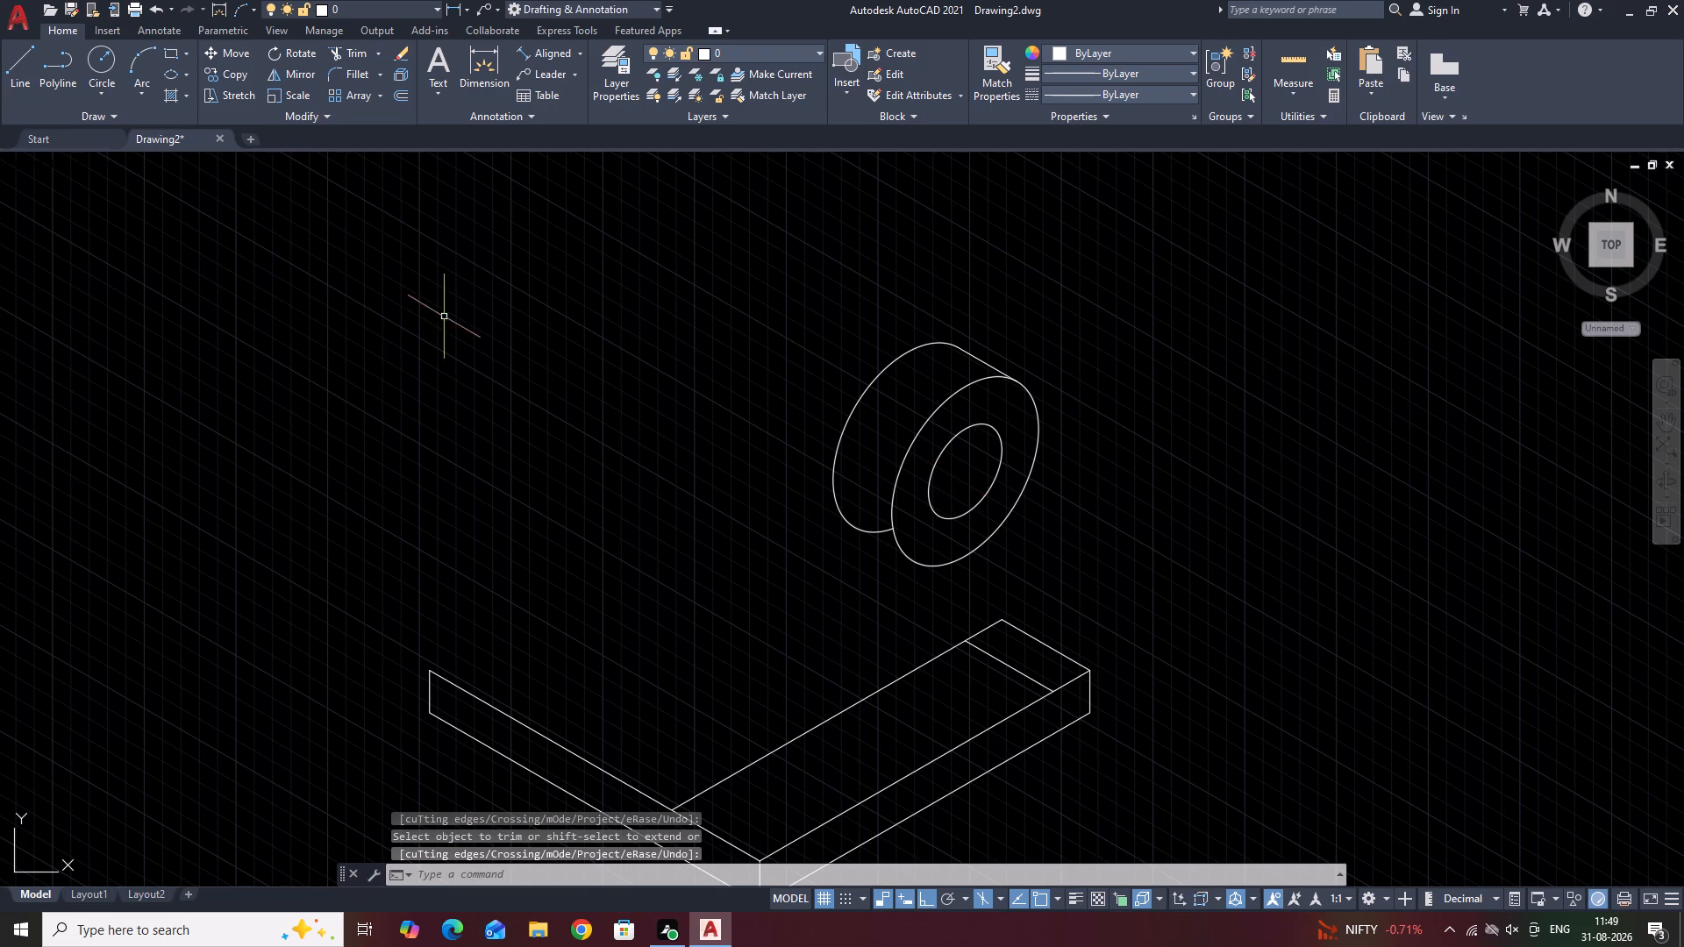
Copy the front 50 mm radius isocircle 10 mm backward along the 150° axis from its centre.
click(914, 438)
right_click(909, 439)
click(959, 584)
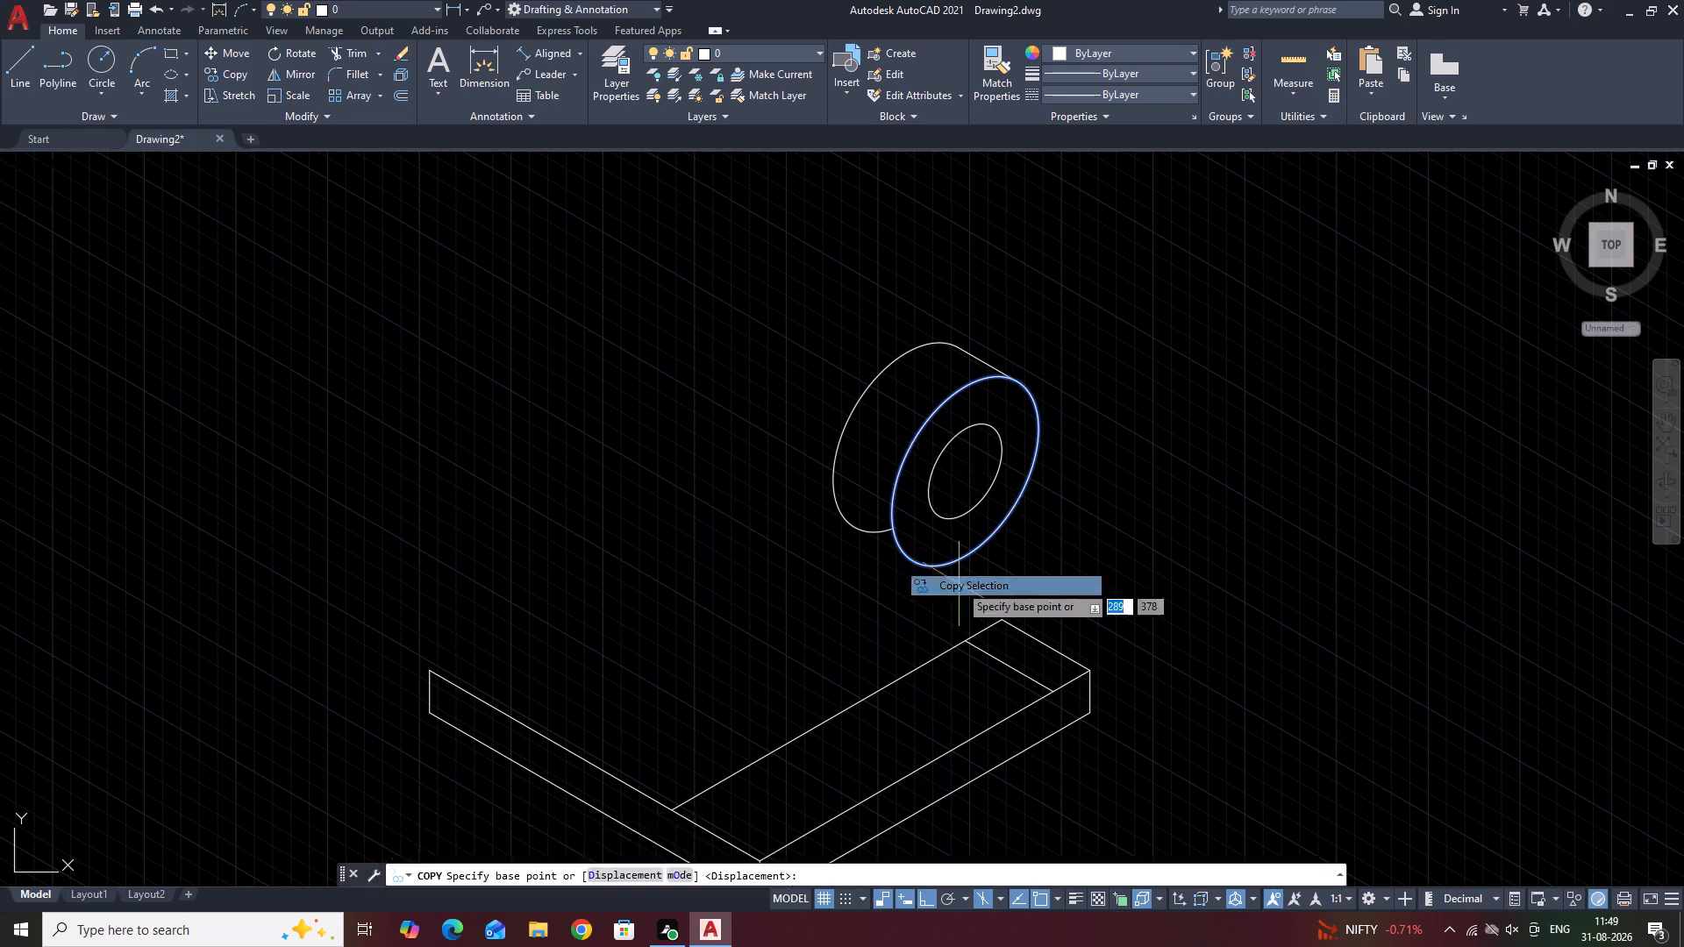
click(963, 476)
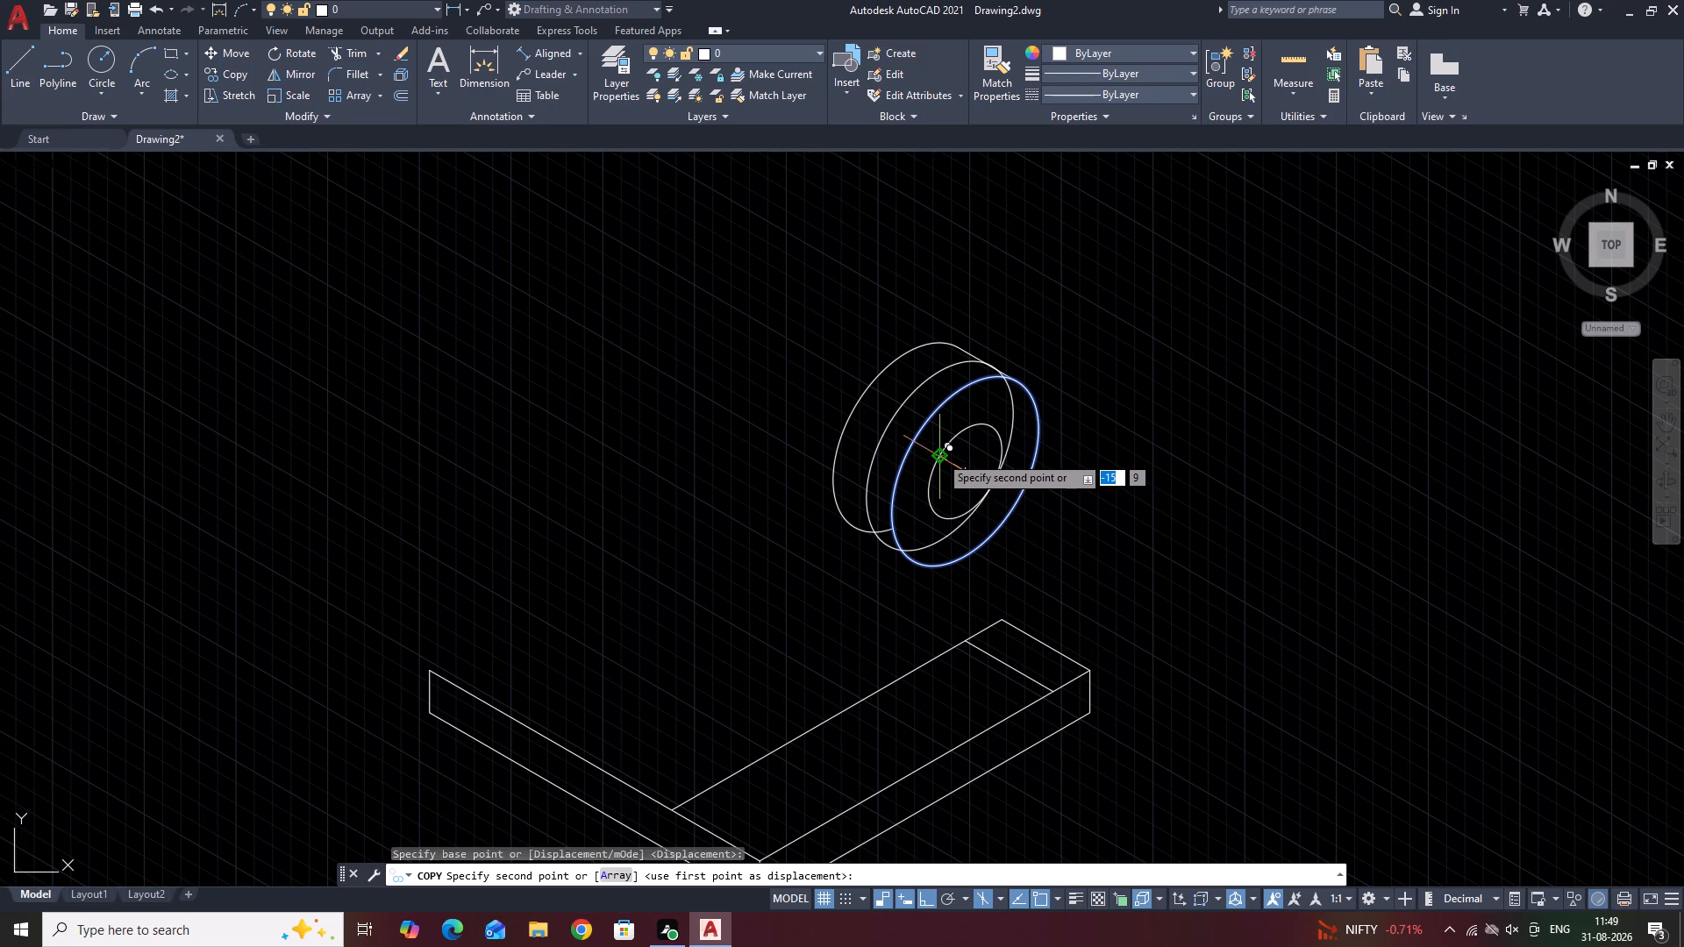
text(10)
key(Return)
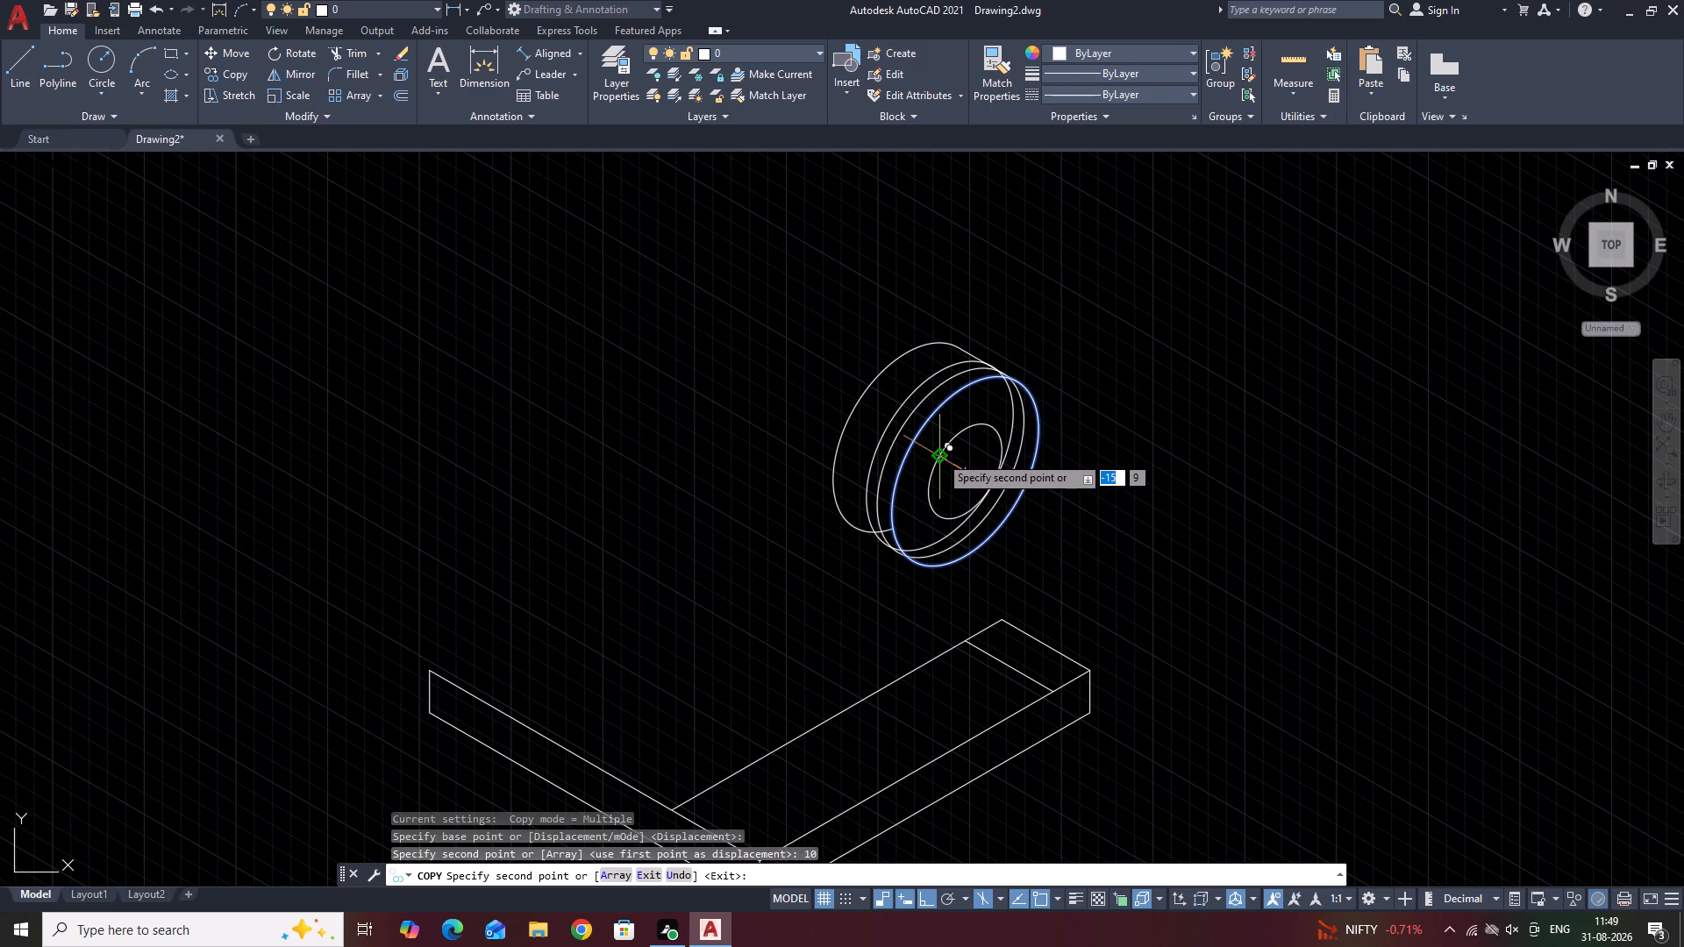
key(space)
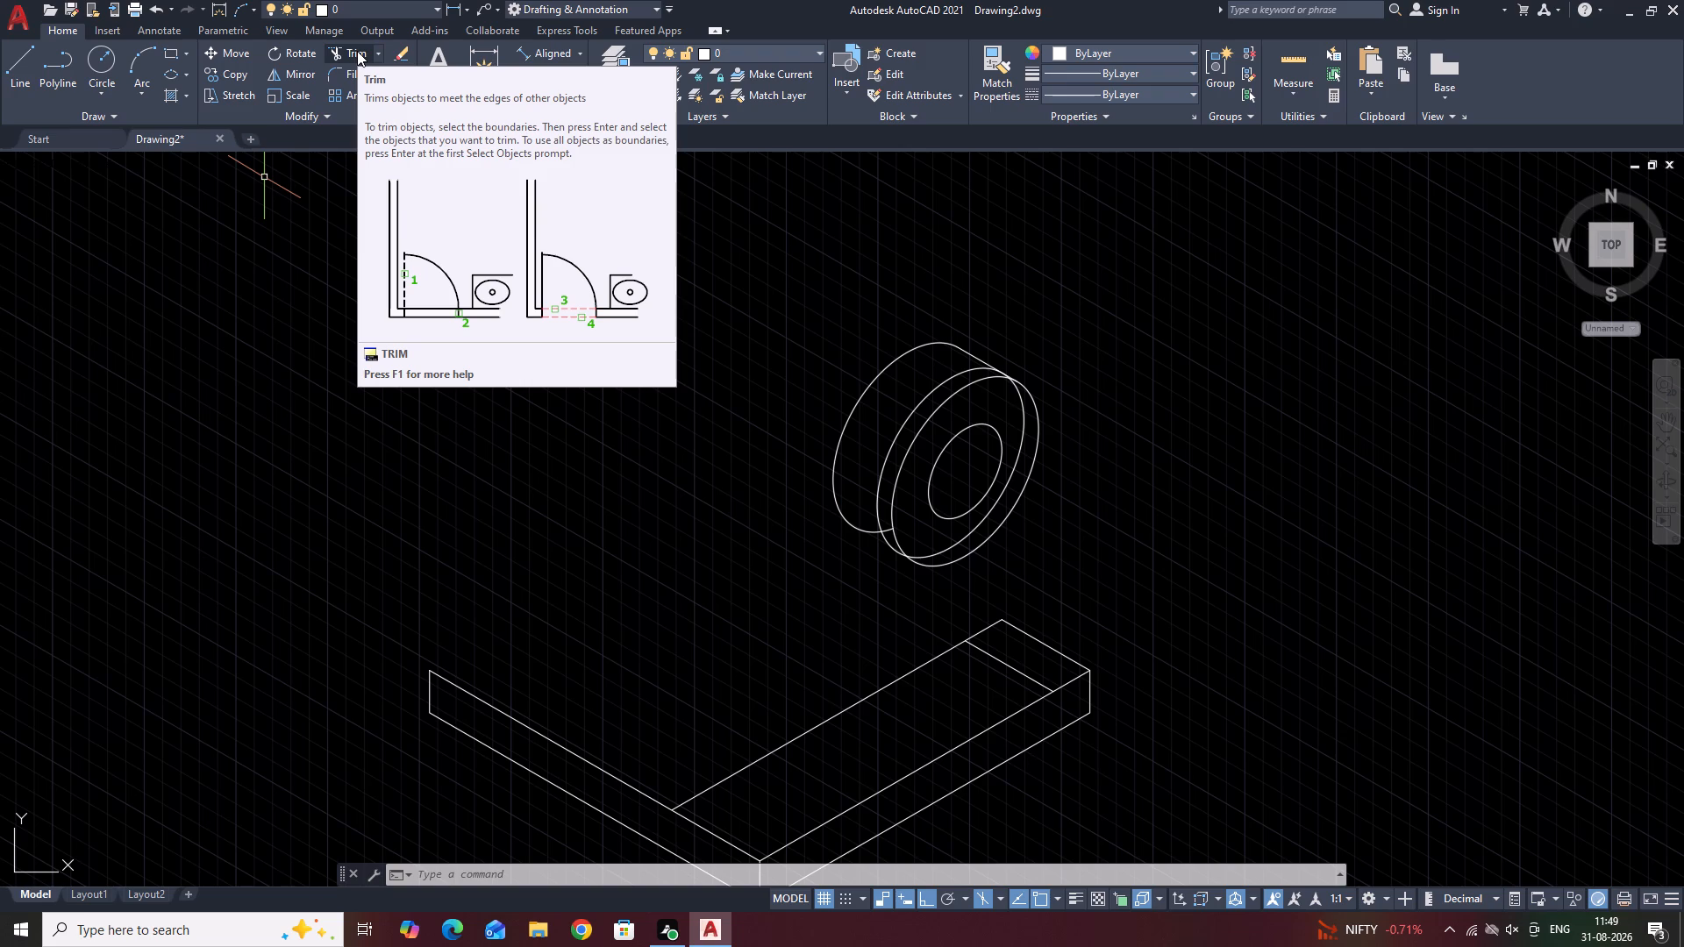
Trim the hidden part of the 10 mm offset copy and the rear arc's short end between it and the front isocircle.
click(357, 51)
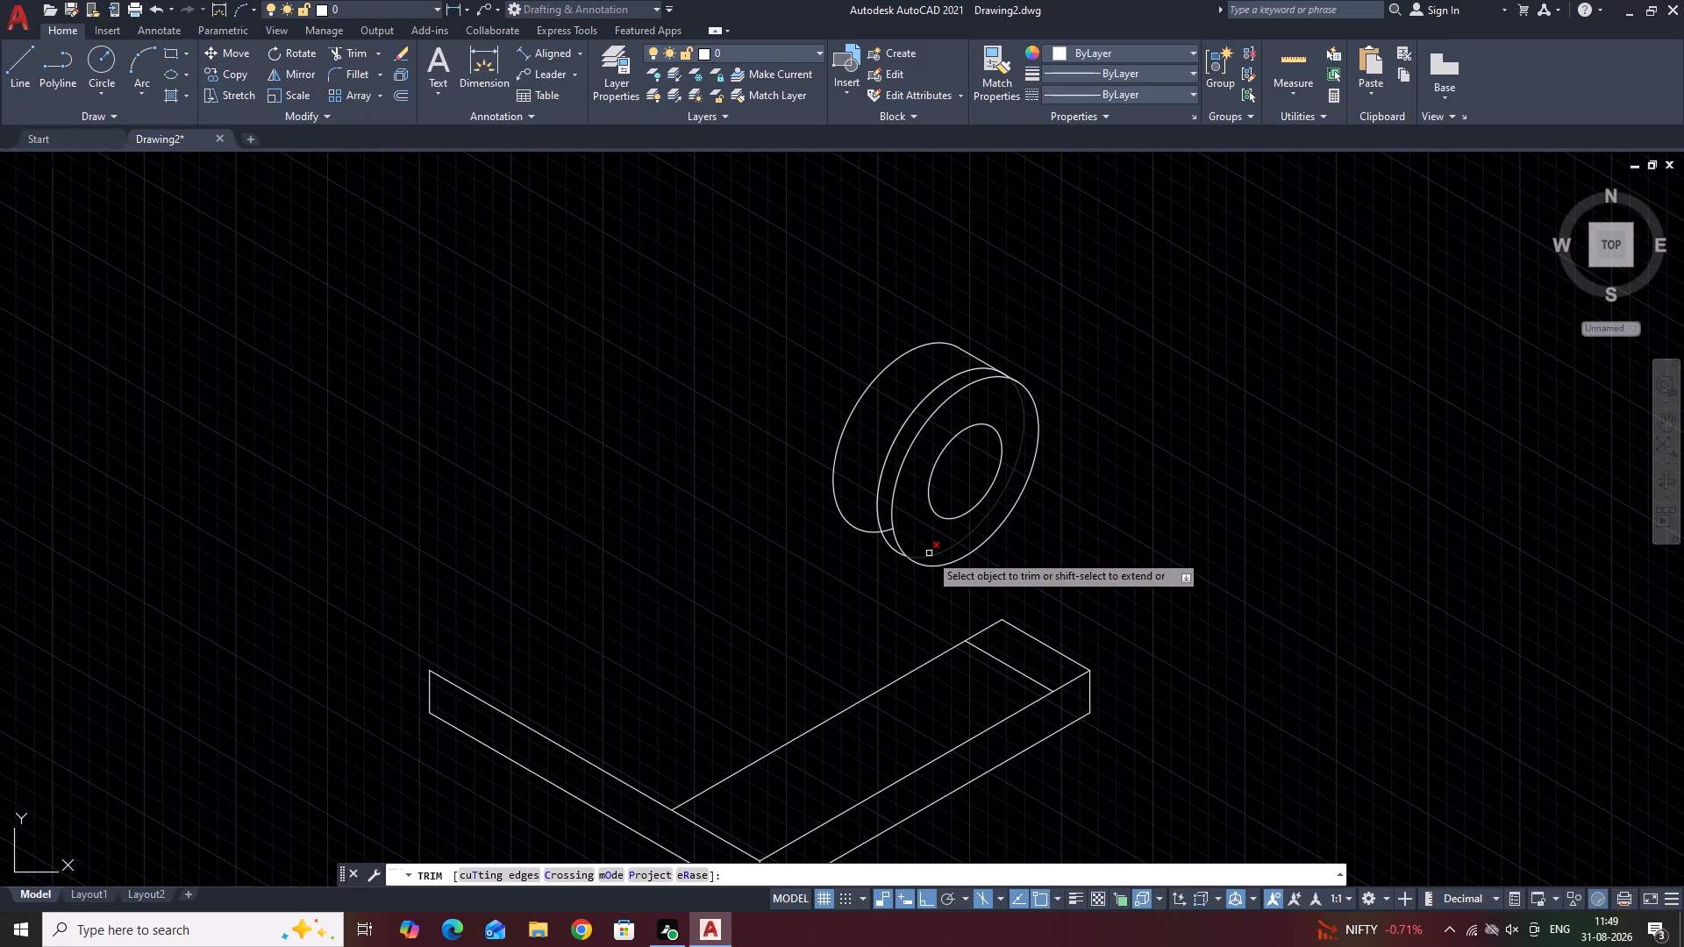
click(929, 553)
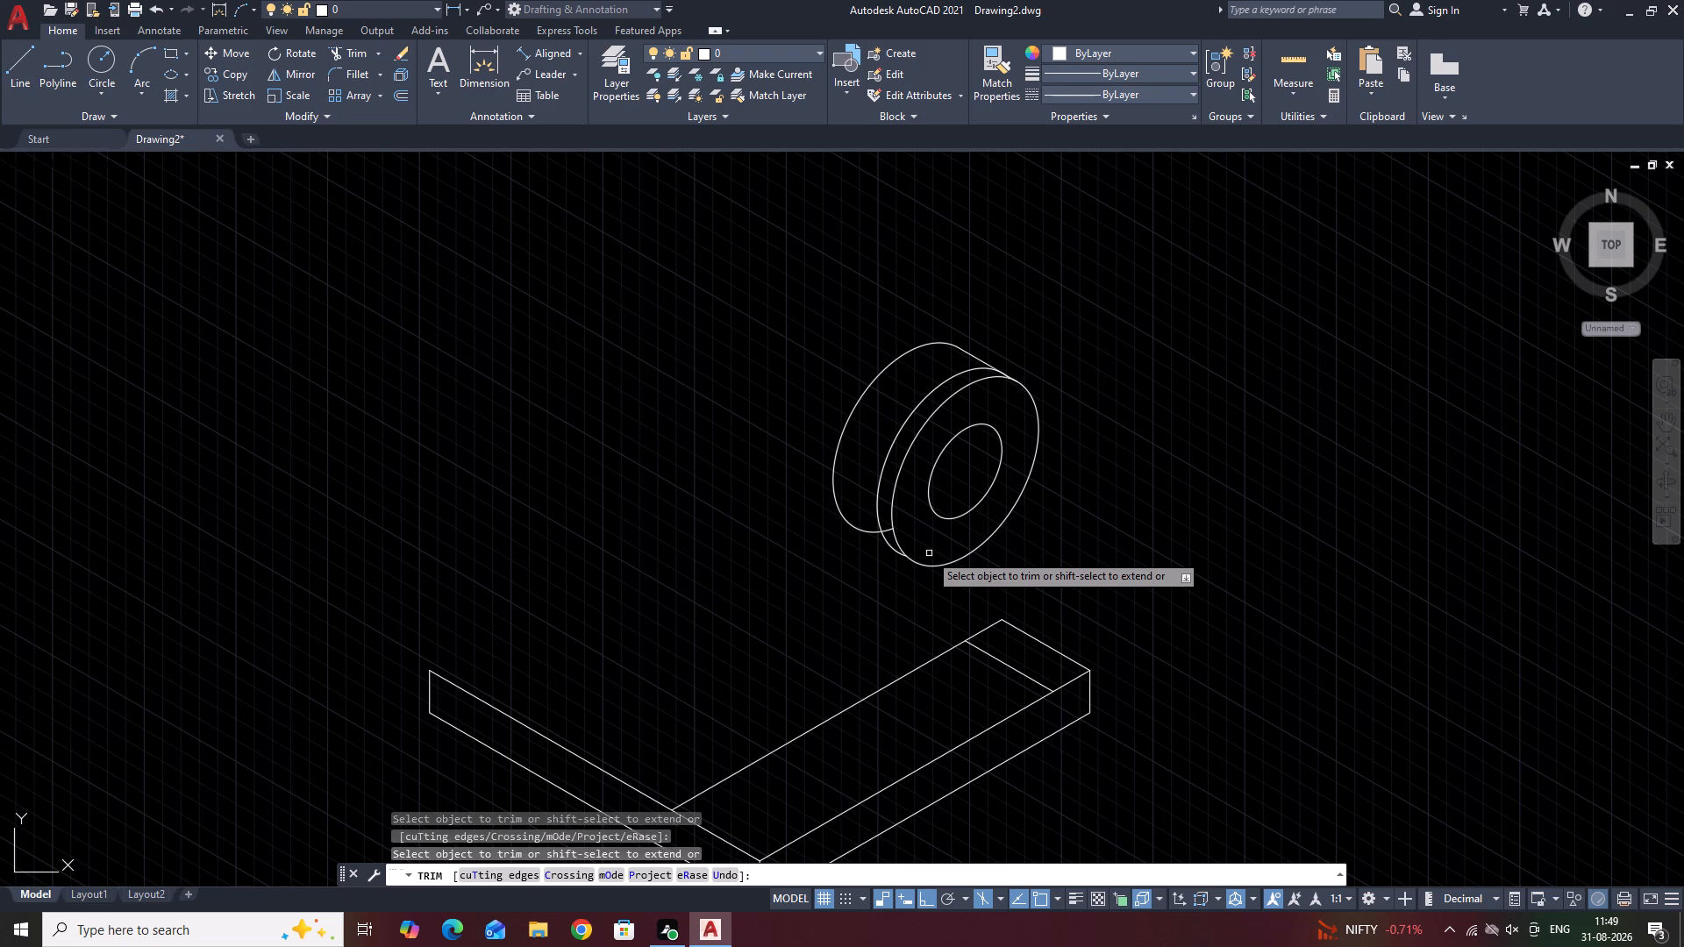
scroll(929, 553, up, 2)
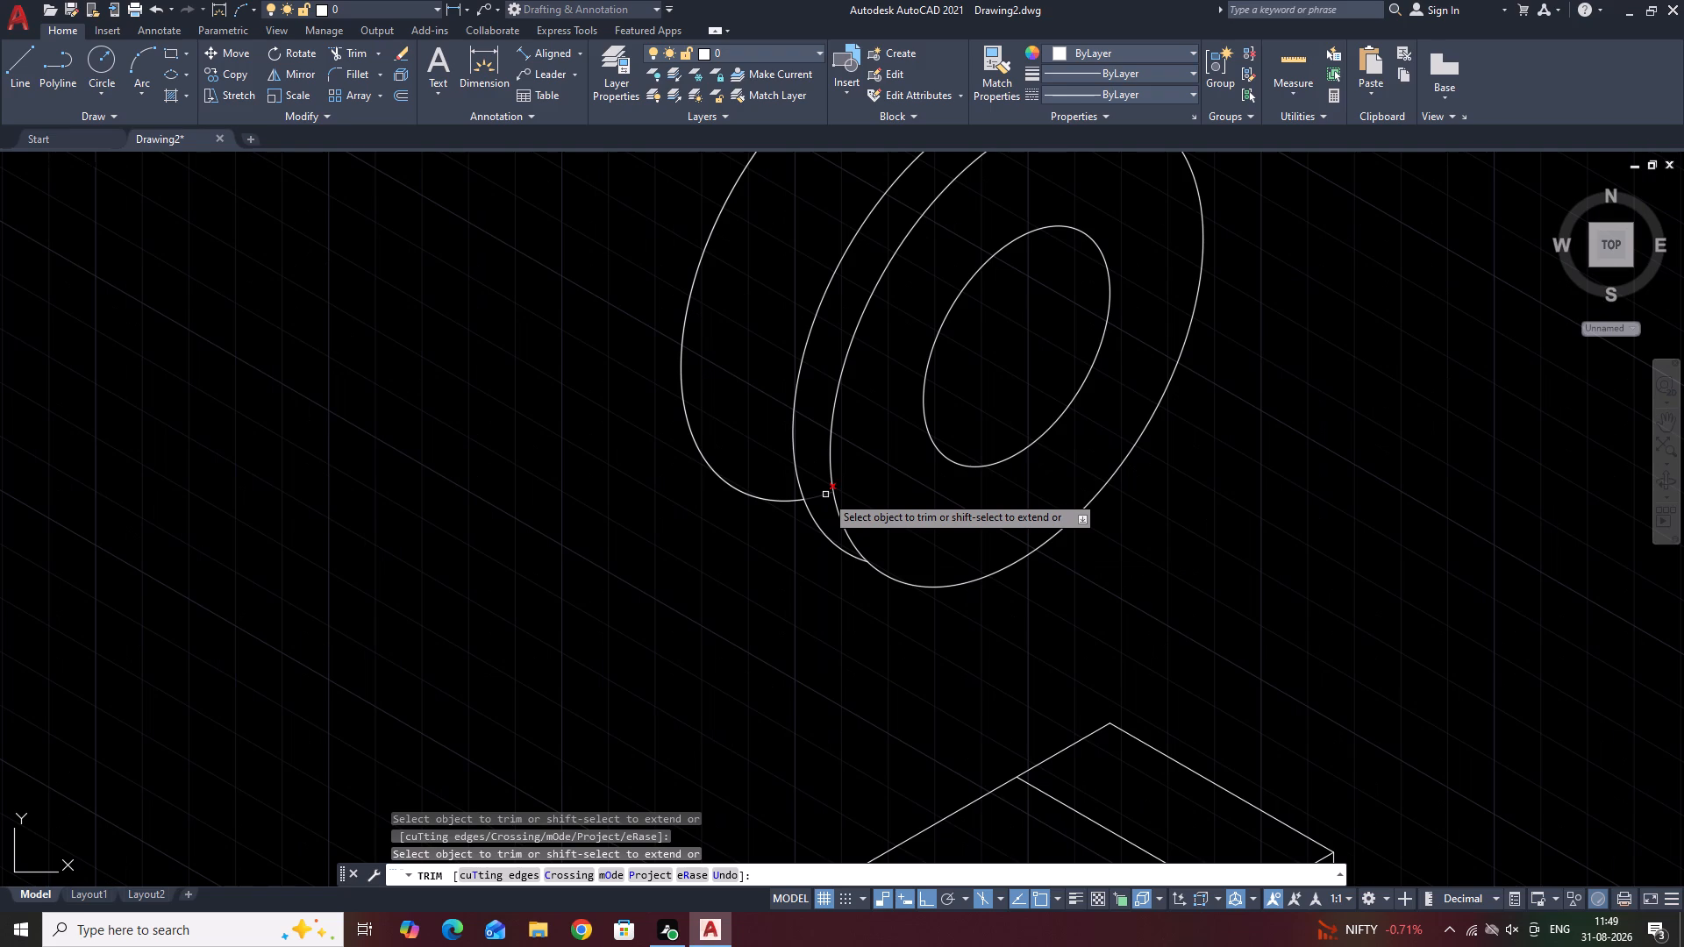
click(820, 495)
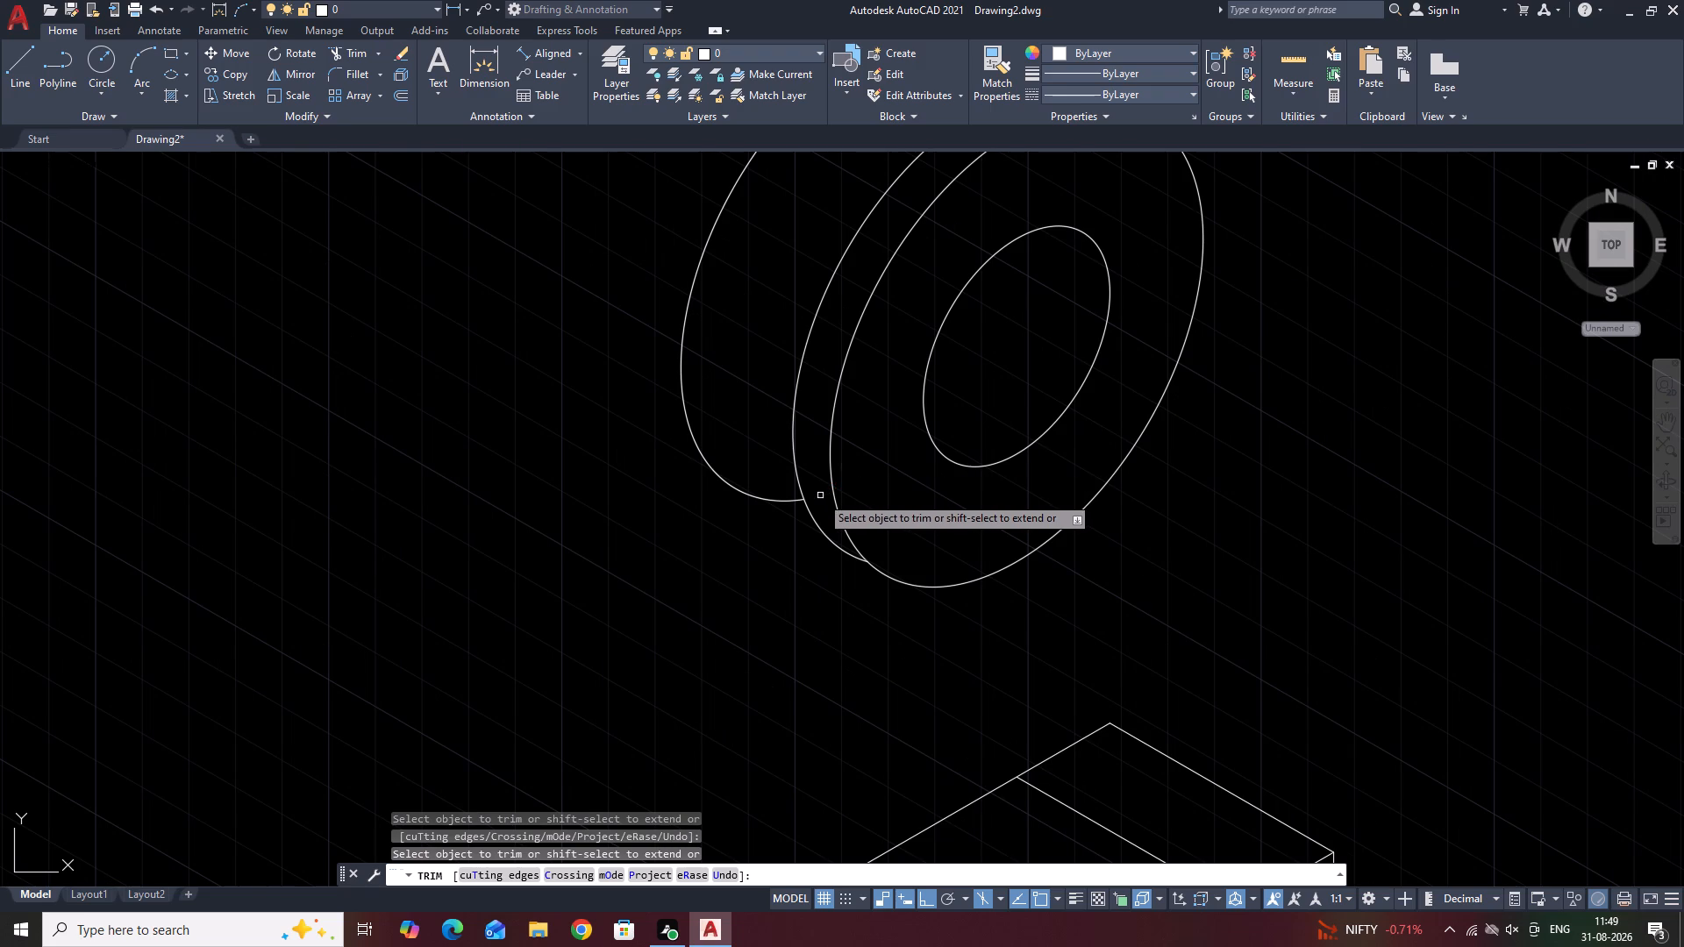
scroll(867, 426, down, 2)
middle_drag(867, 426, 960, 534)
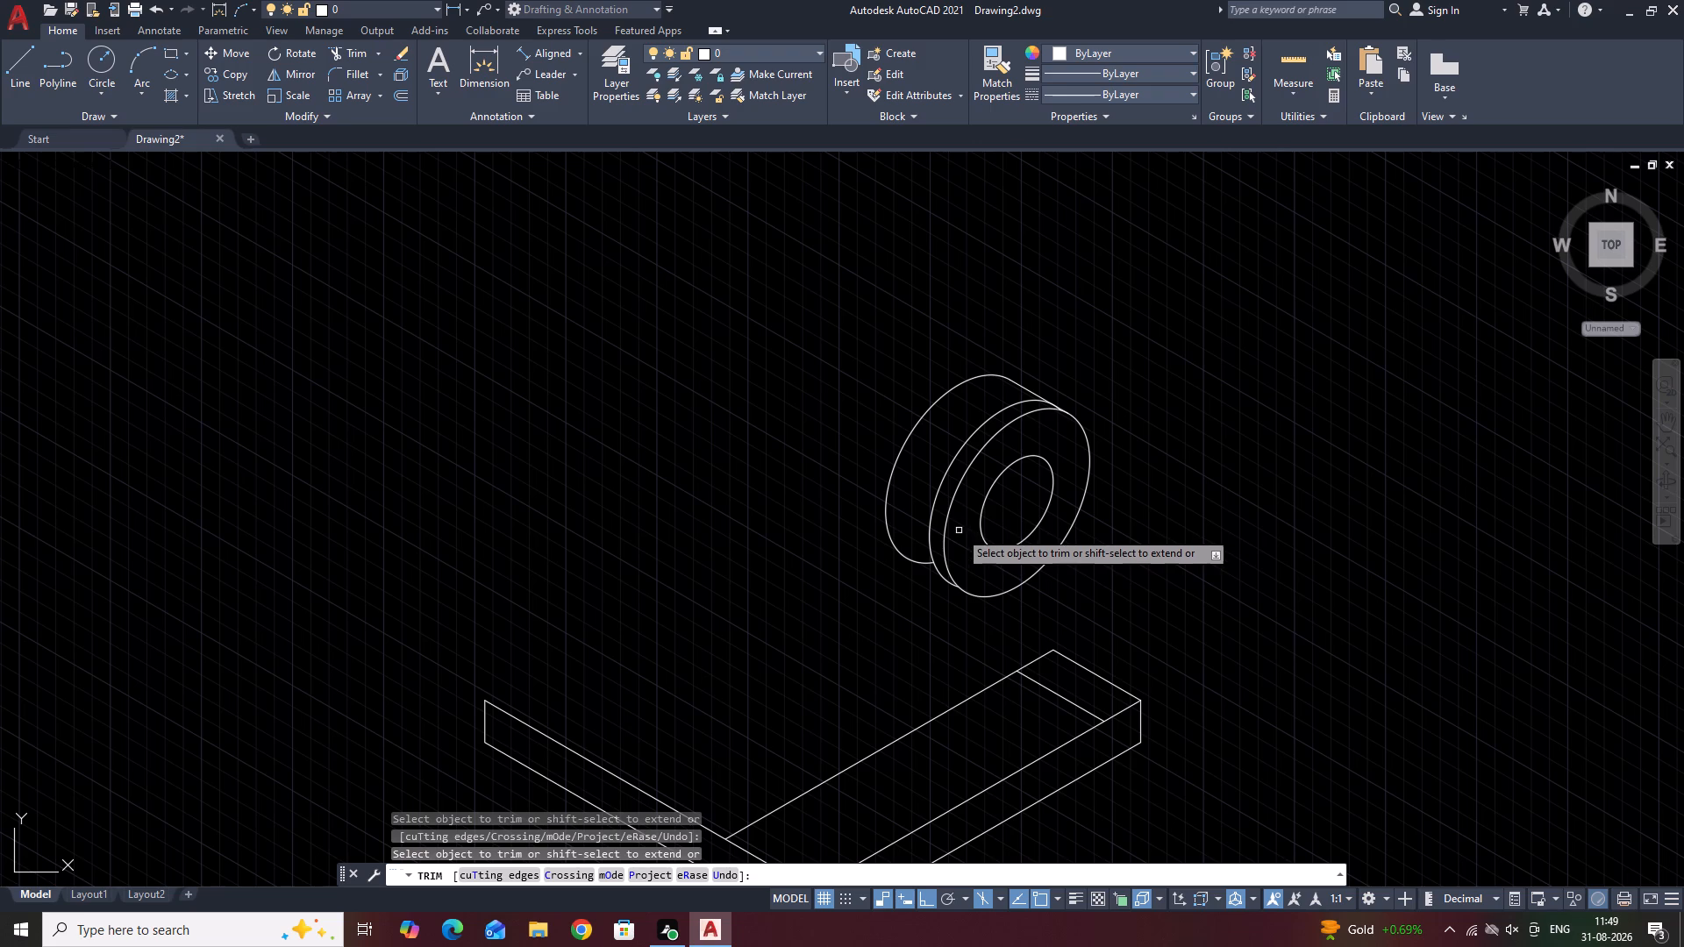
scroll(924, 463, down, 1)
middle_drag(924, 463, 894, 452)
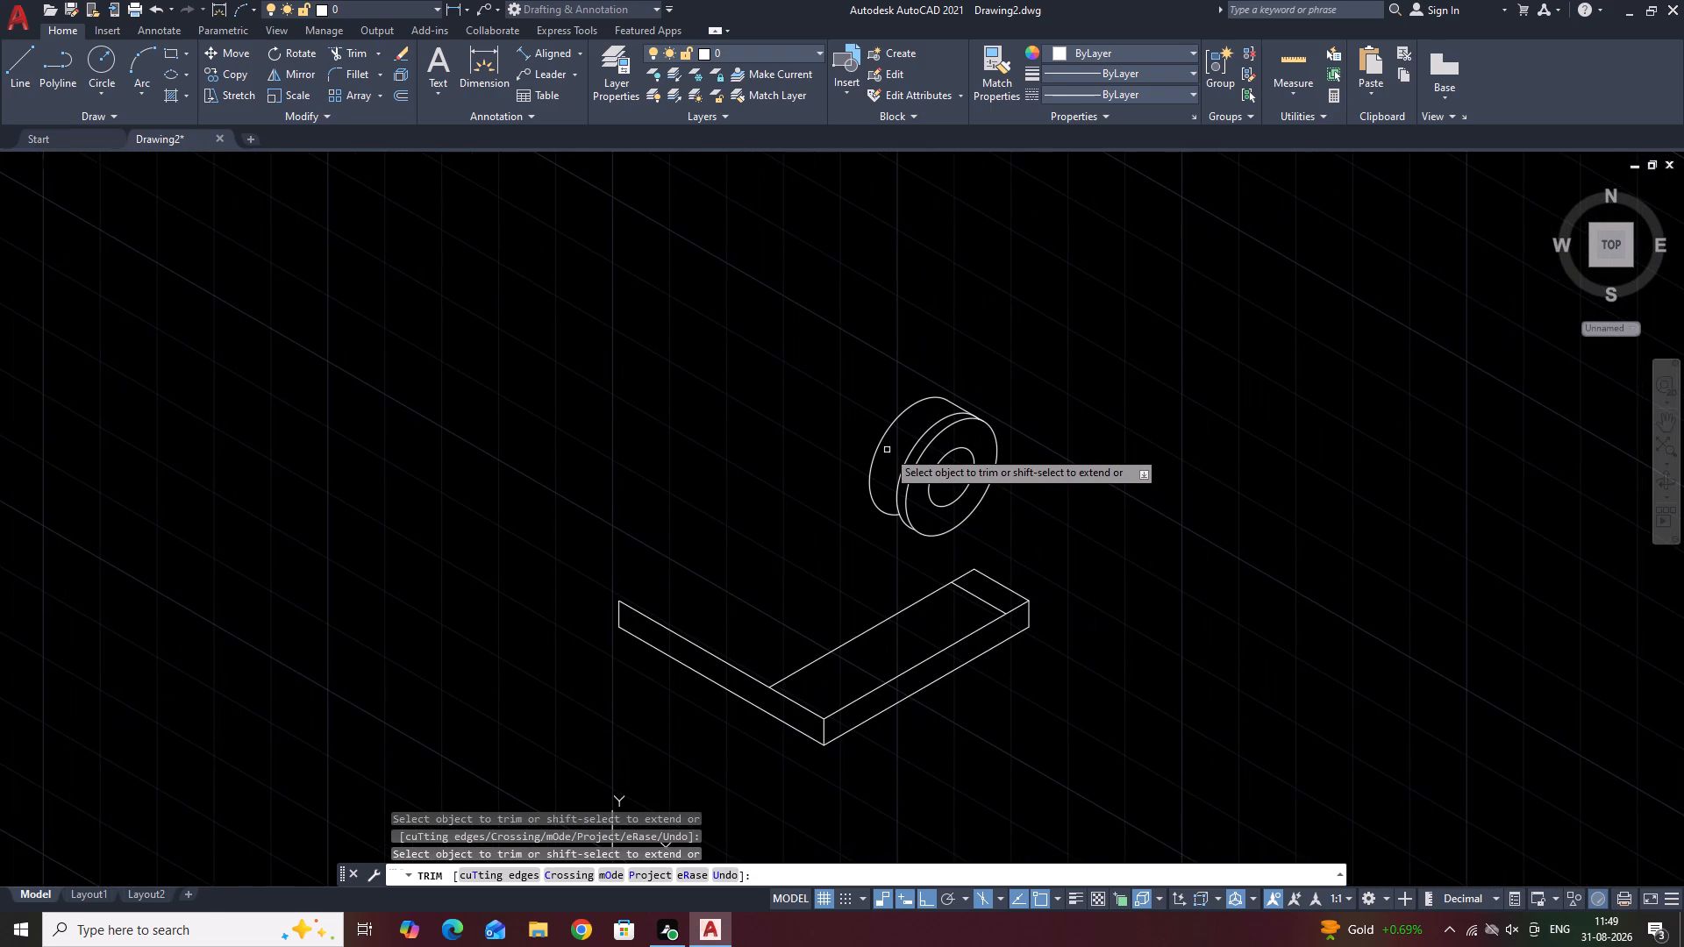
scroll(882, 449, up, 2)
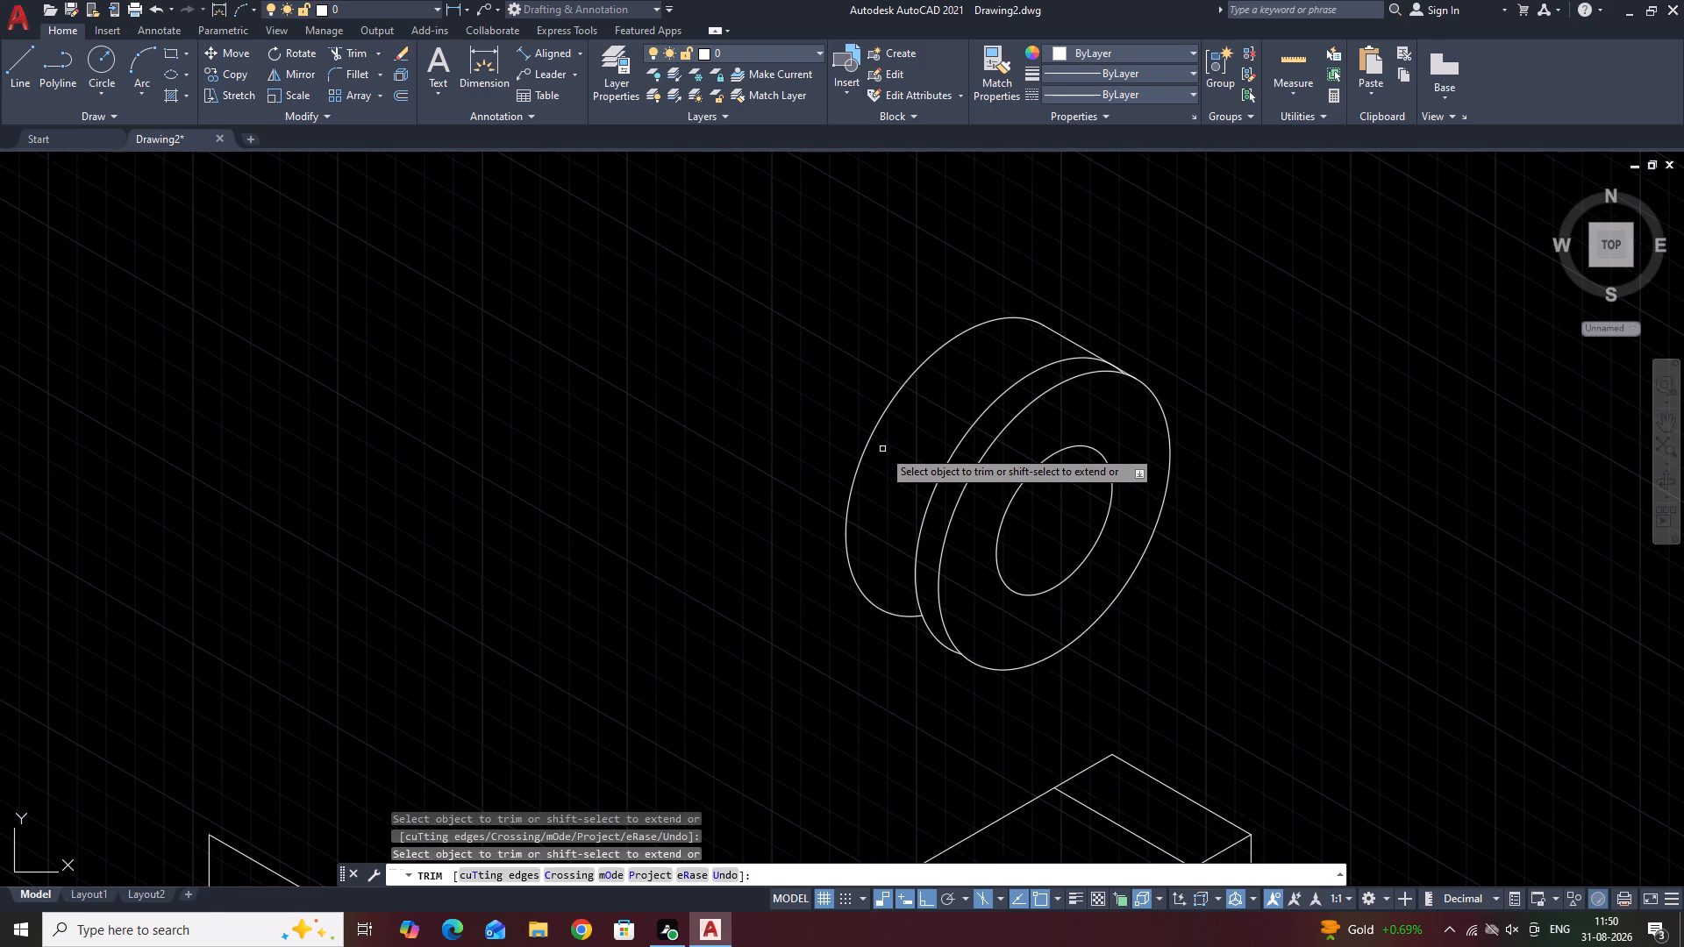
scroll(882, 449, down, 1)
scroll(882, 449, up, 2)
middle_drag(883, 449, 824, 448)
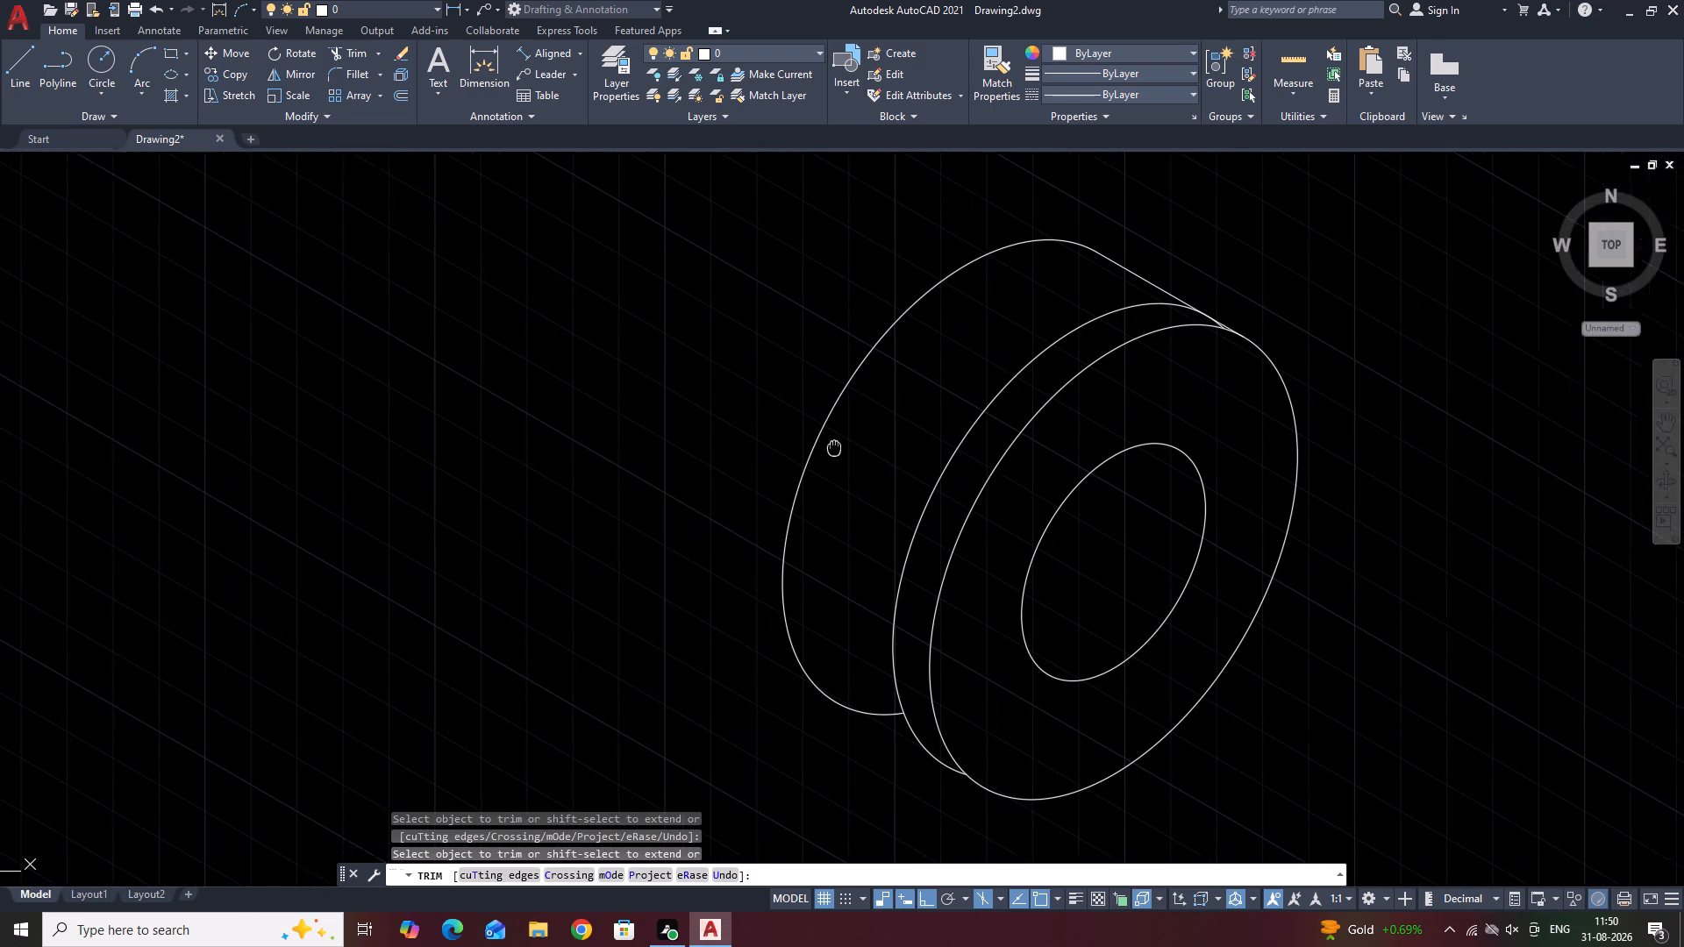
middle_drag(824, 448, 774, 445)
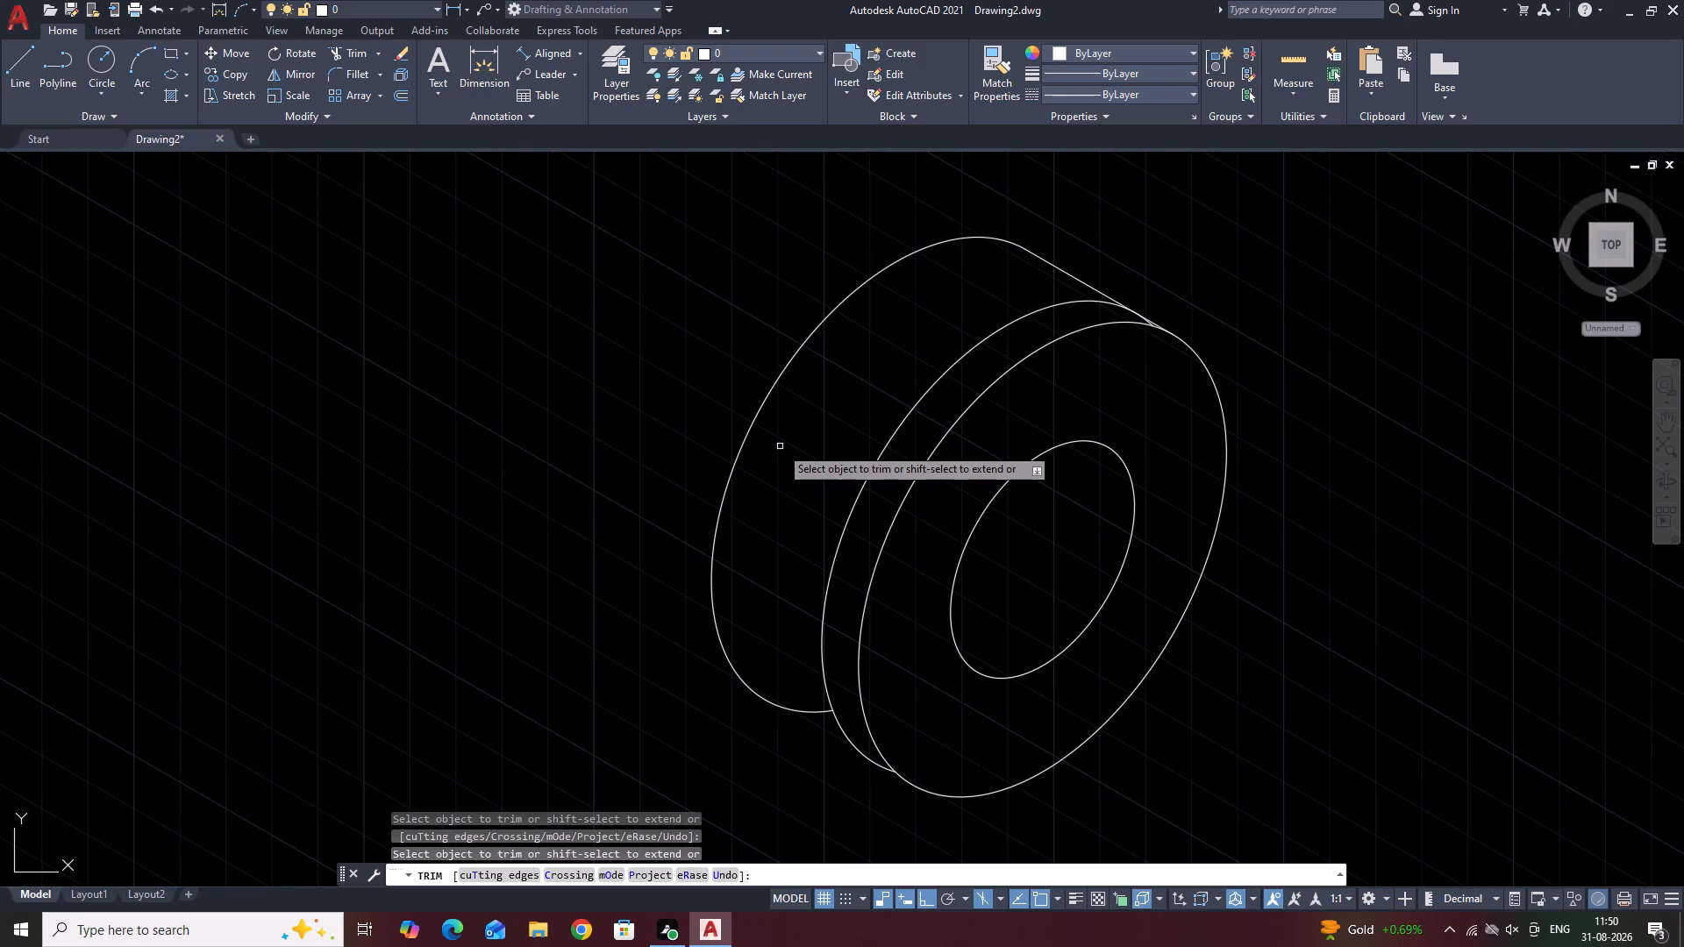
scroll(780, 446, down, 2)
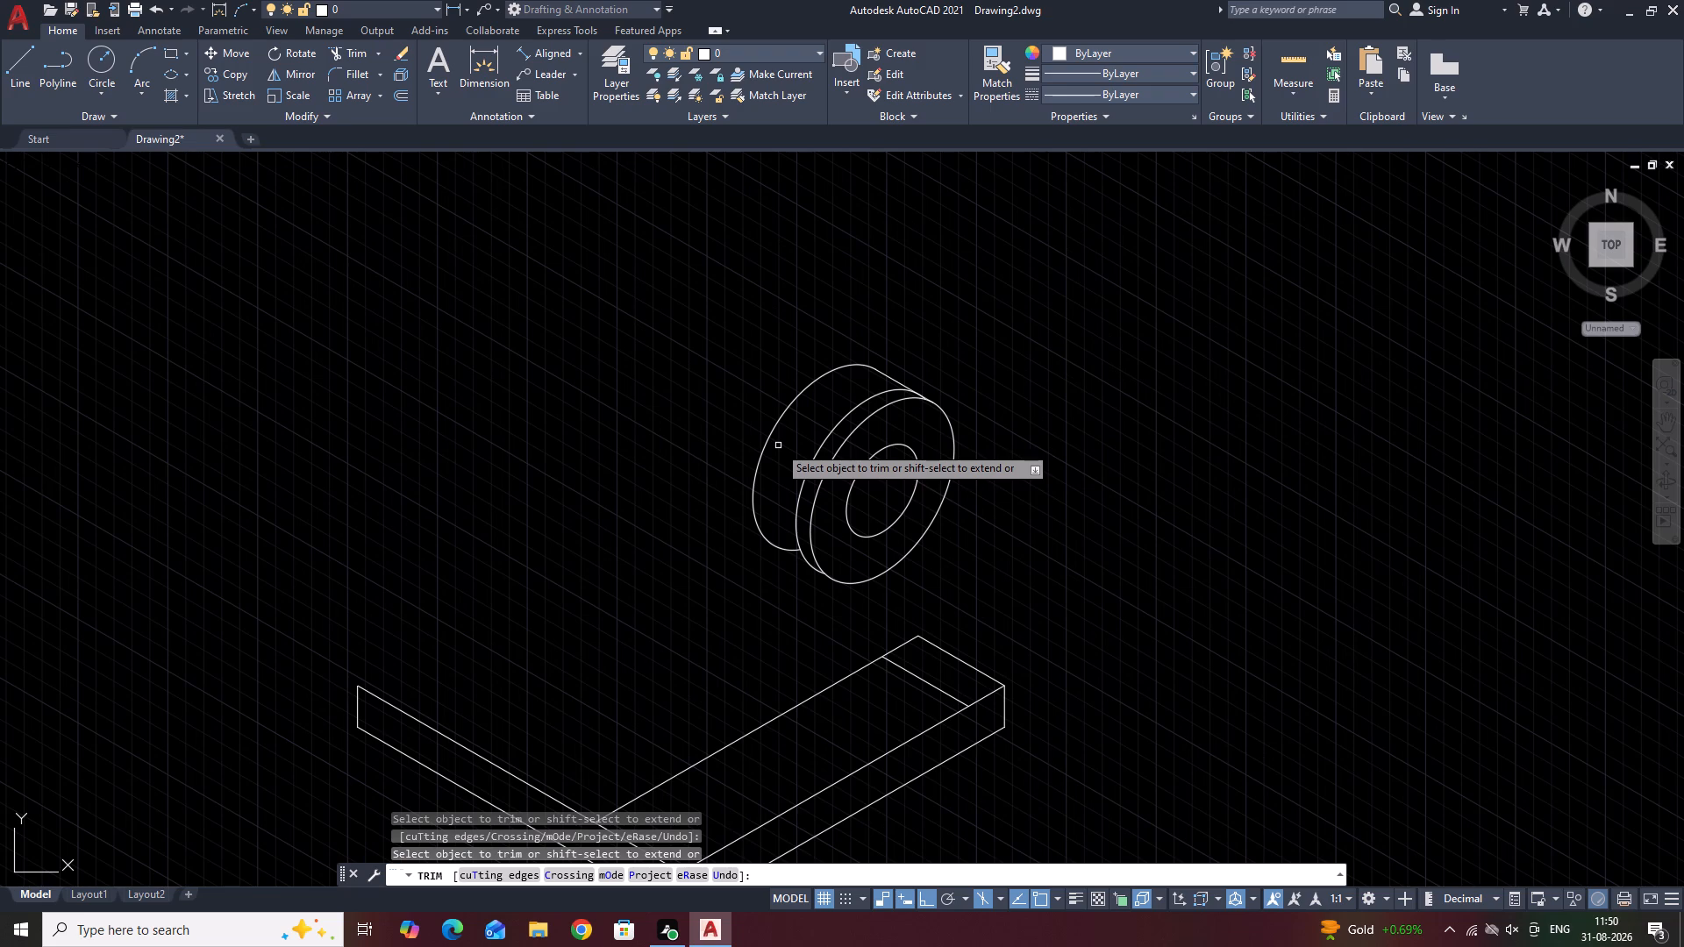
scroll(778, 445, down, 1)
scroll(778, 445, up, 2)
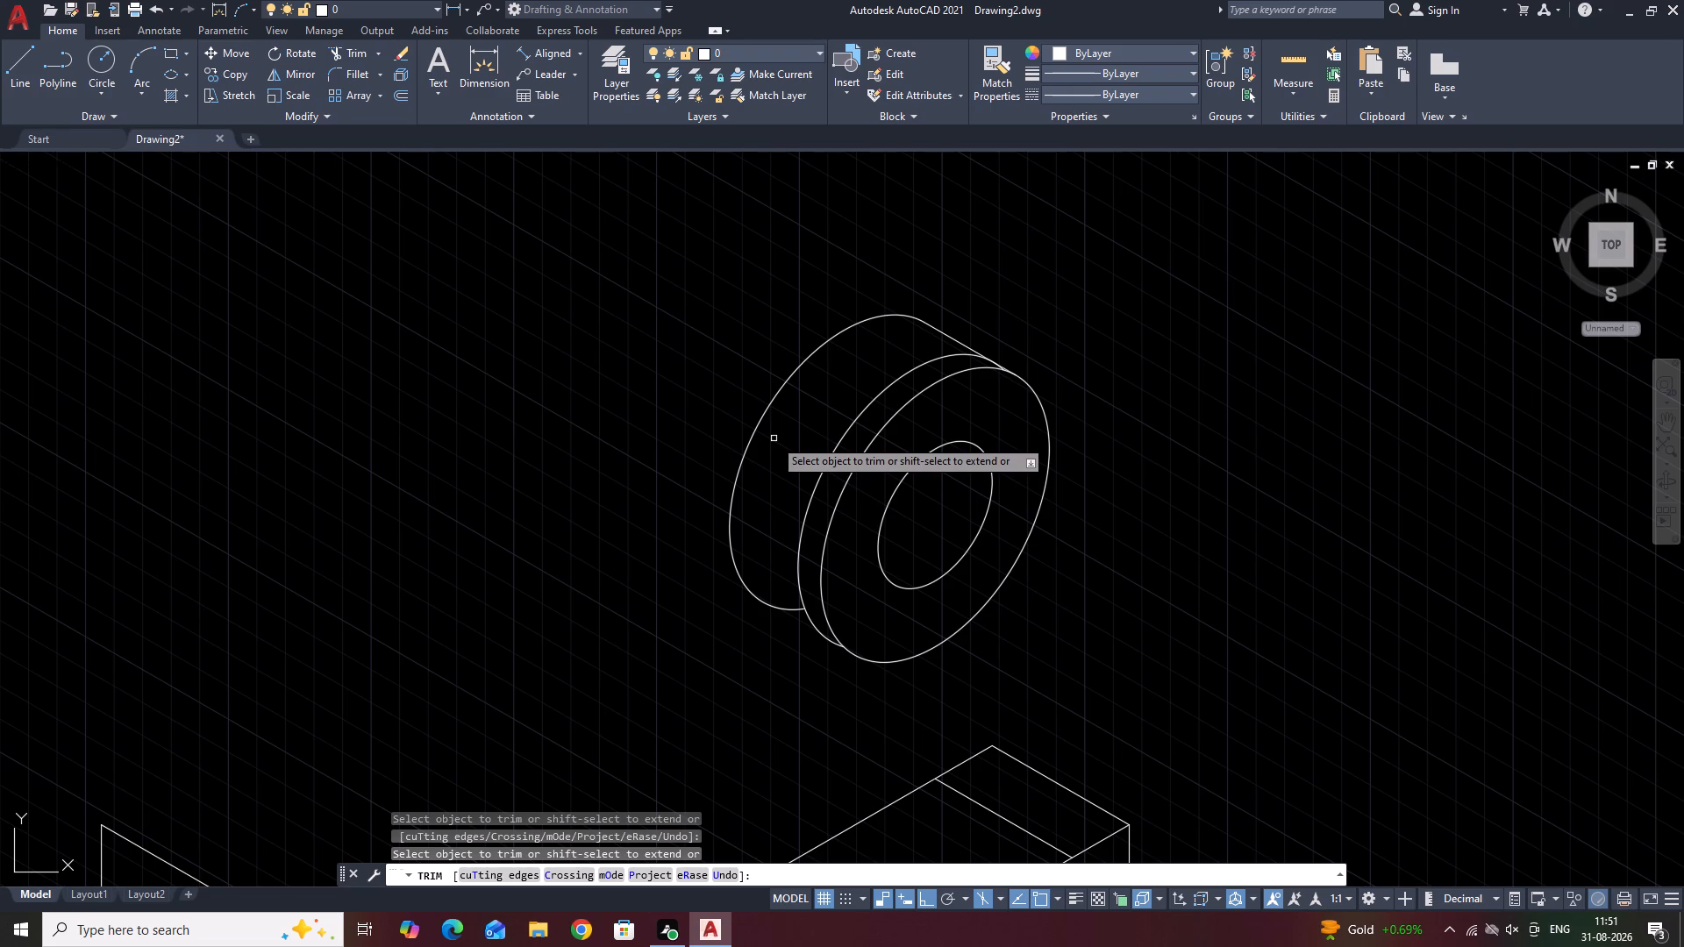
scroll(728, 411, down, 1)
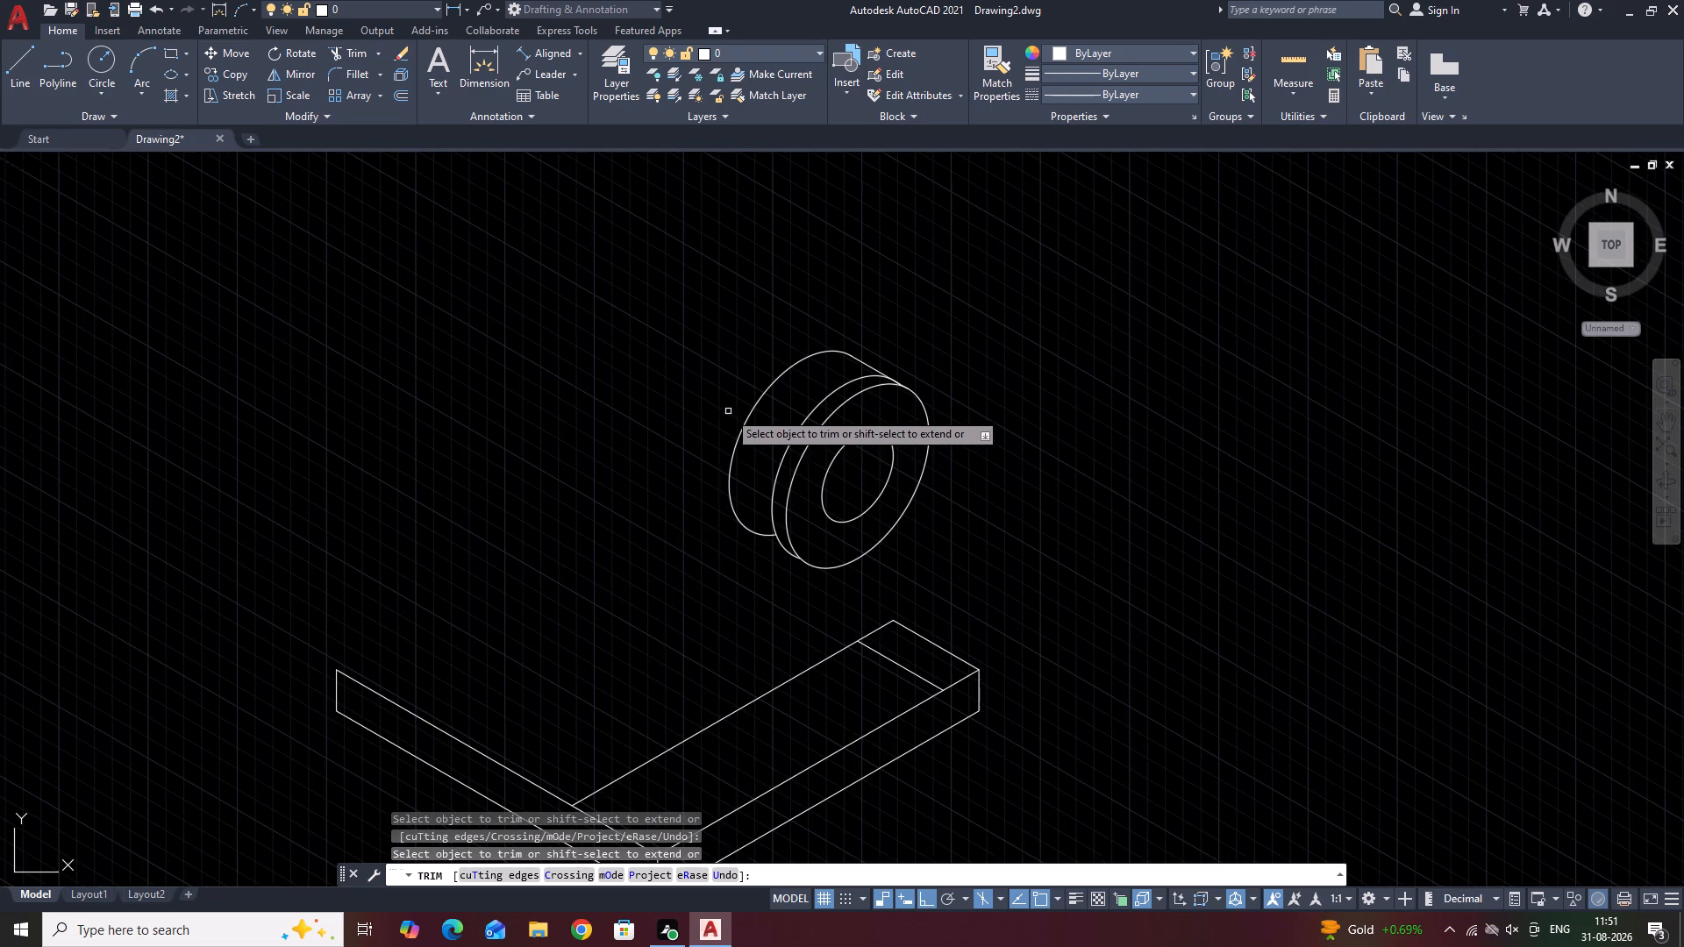
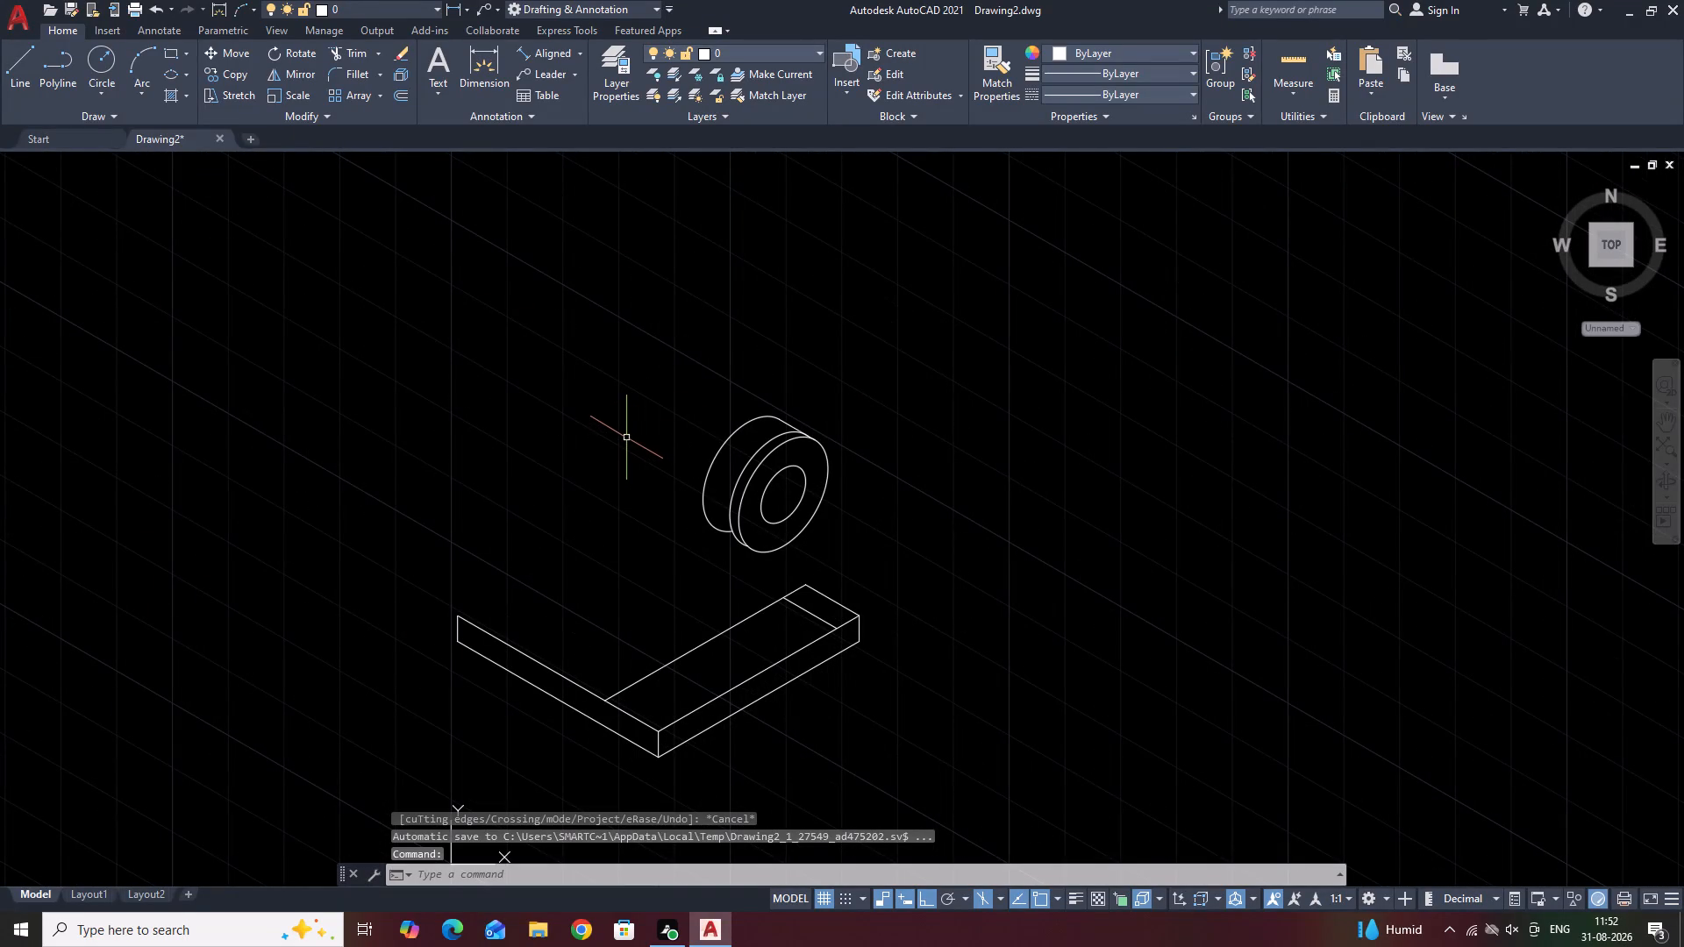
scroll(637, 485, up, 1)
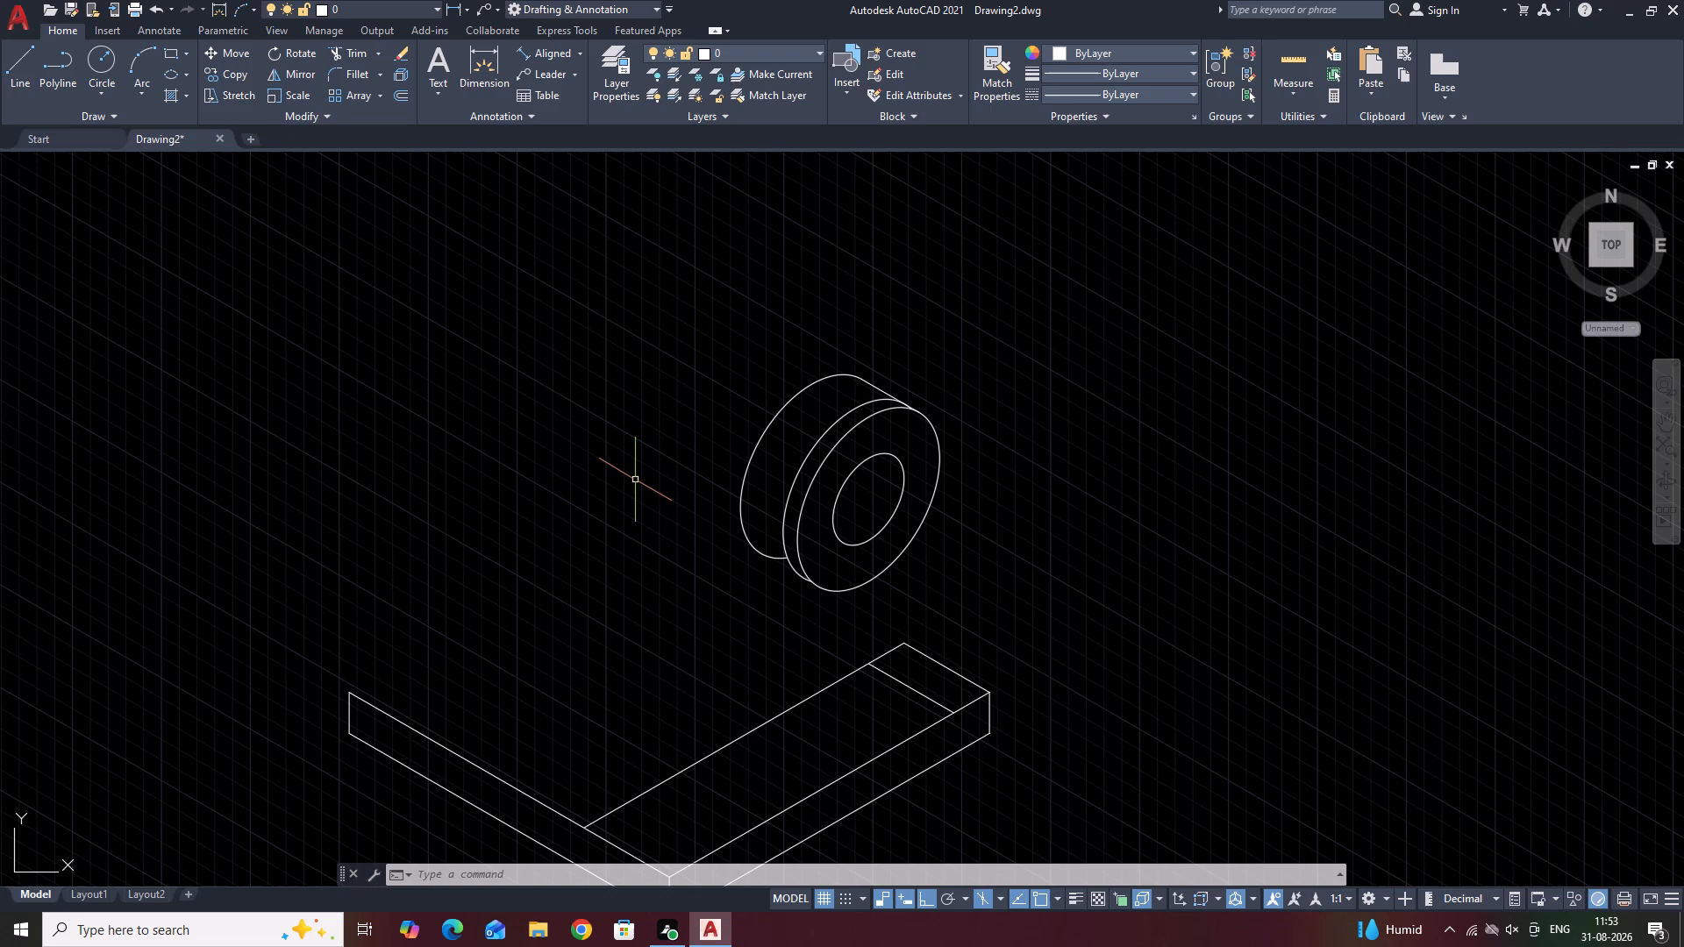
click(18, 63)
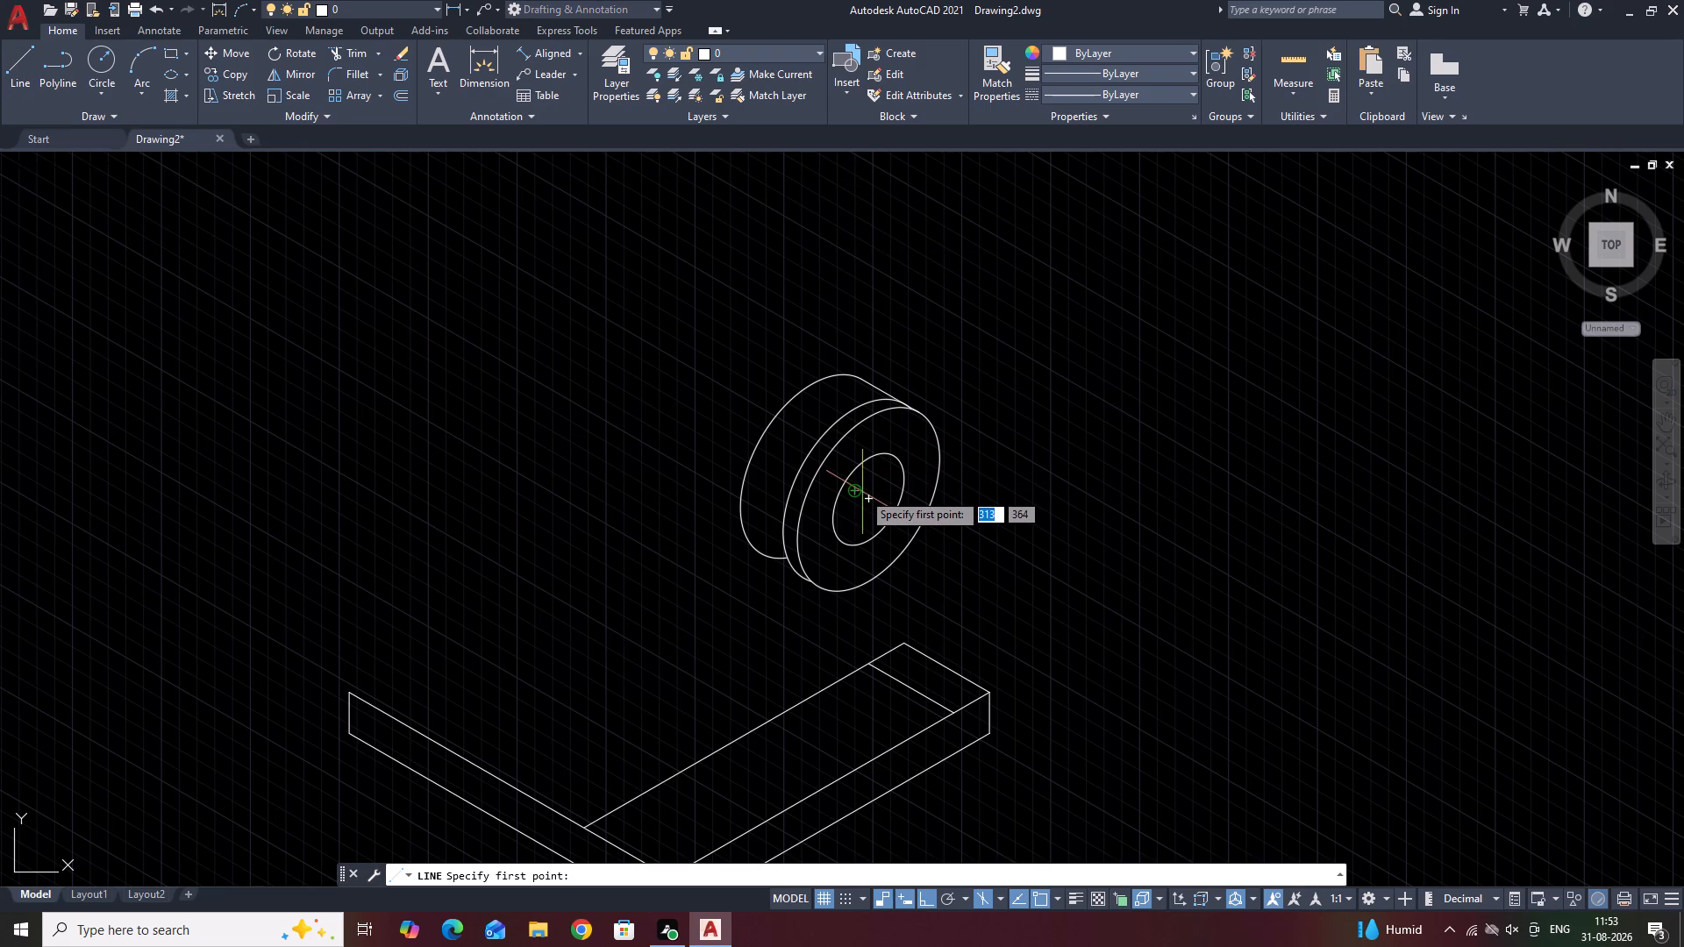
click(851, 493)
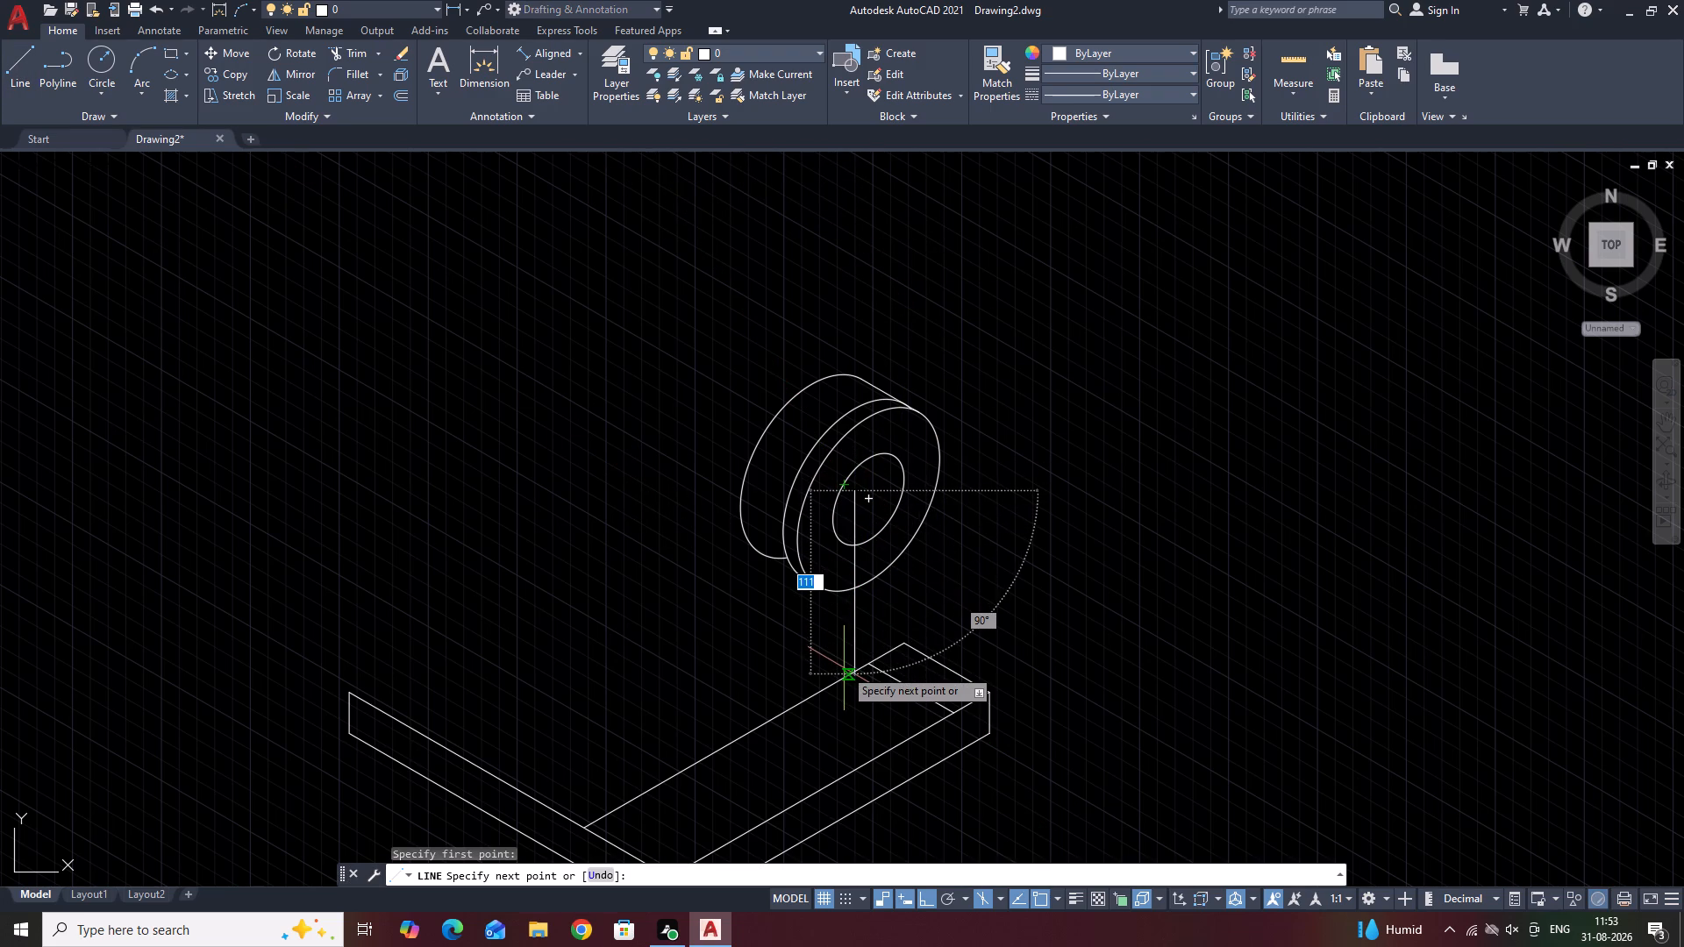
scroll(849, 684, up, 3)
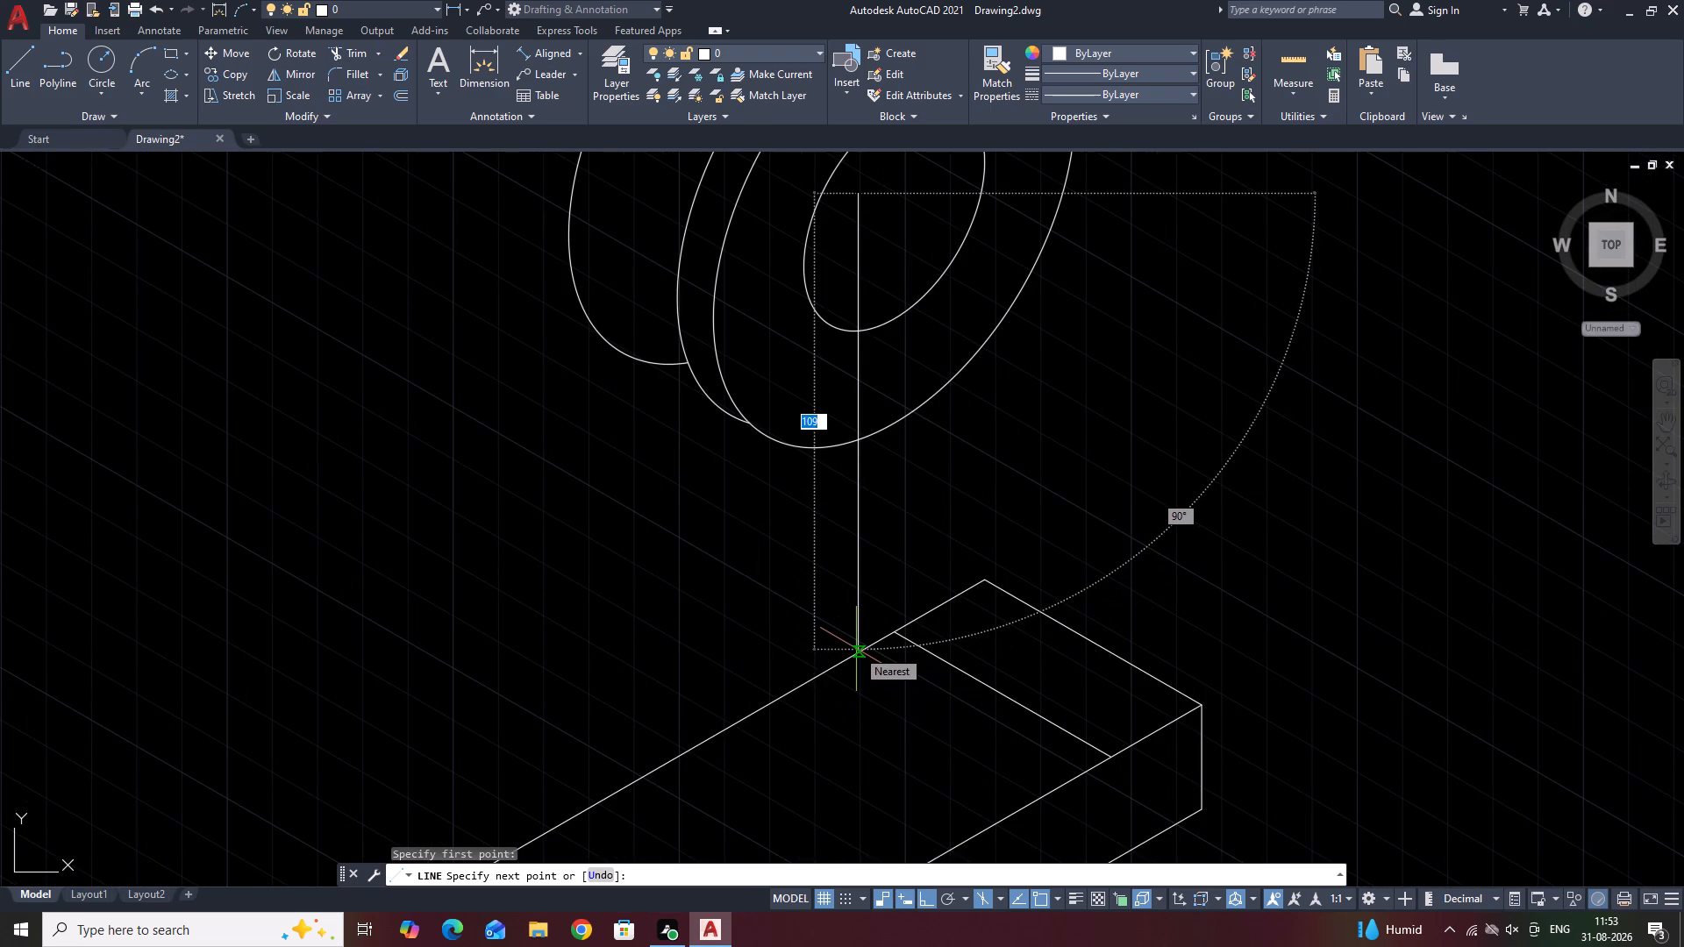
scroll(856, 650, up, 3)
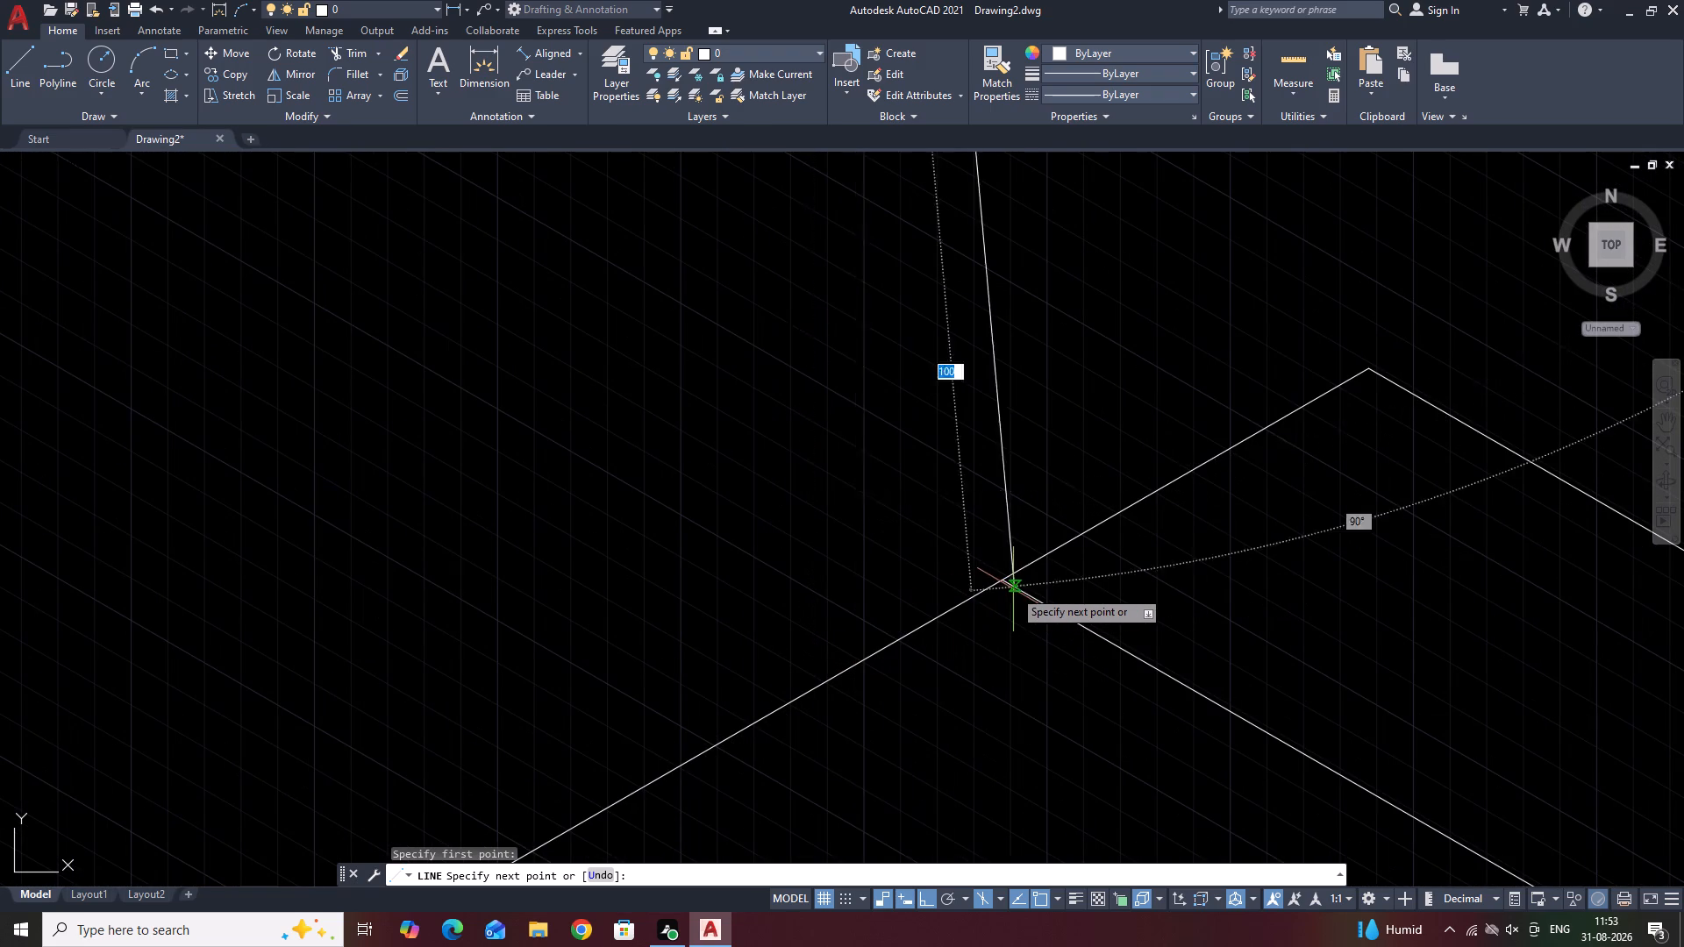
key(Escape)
Draw a 100 mm vertical line upward from the rear end of the short cross line on the base's top face.
scroll(1001, 588, down, 3)
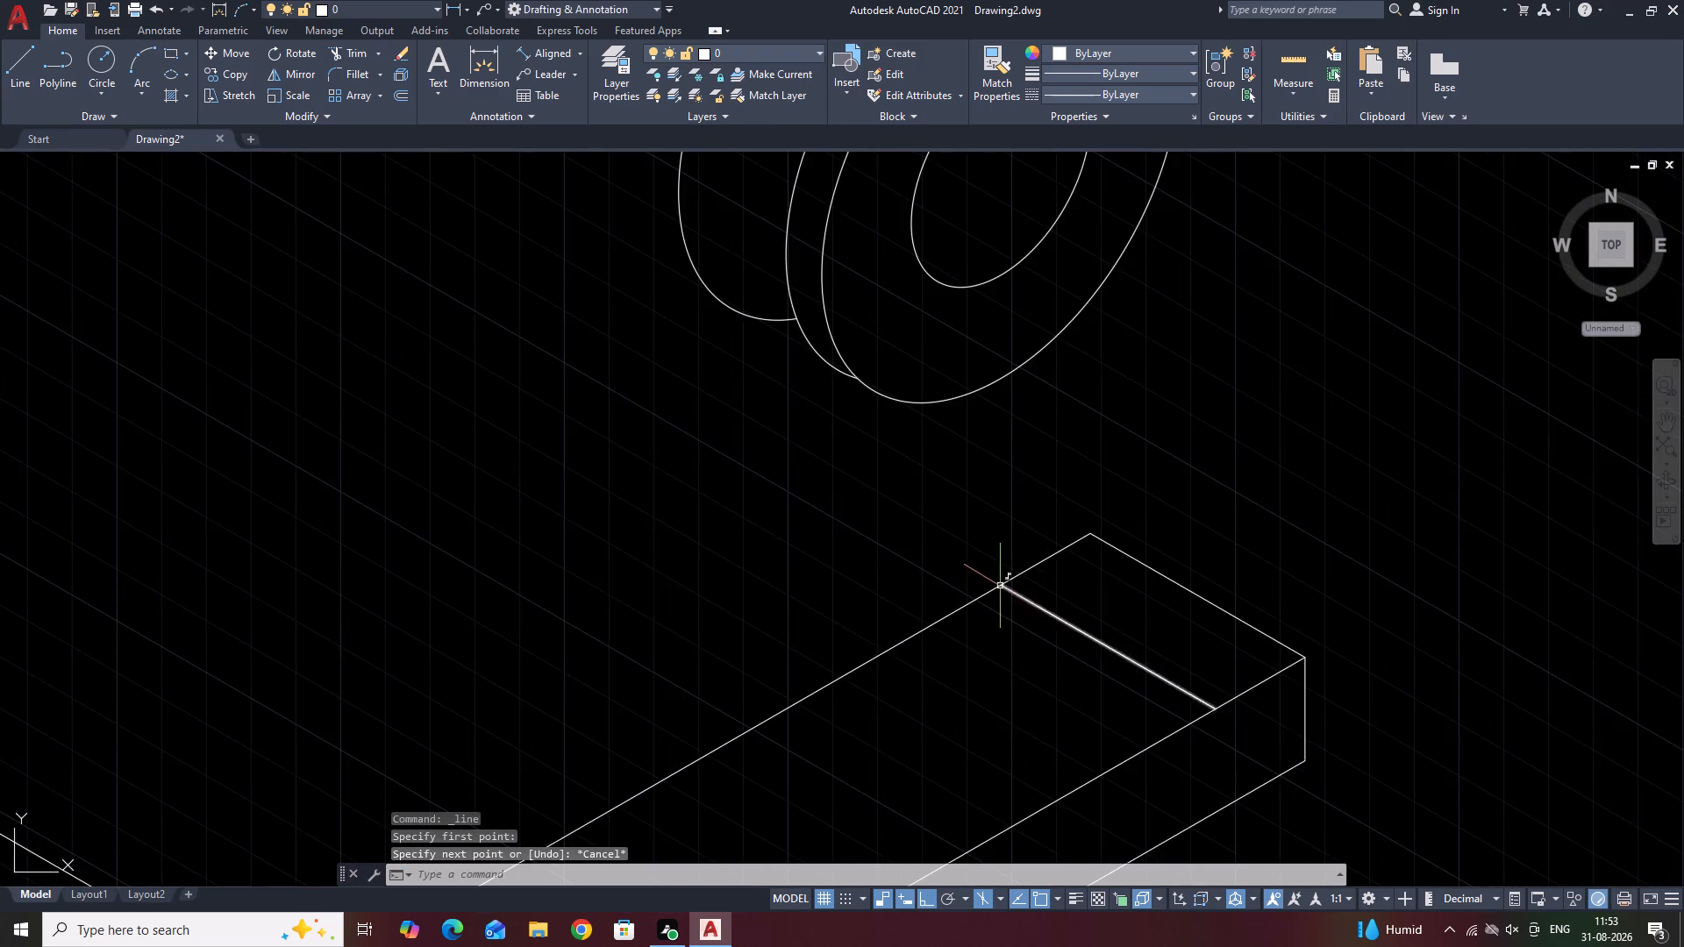
scroll(1000, 586, down, 2)
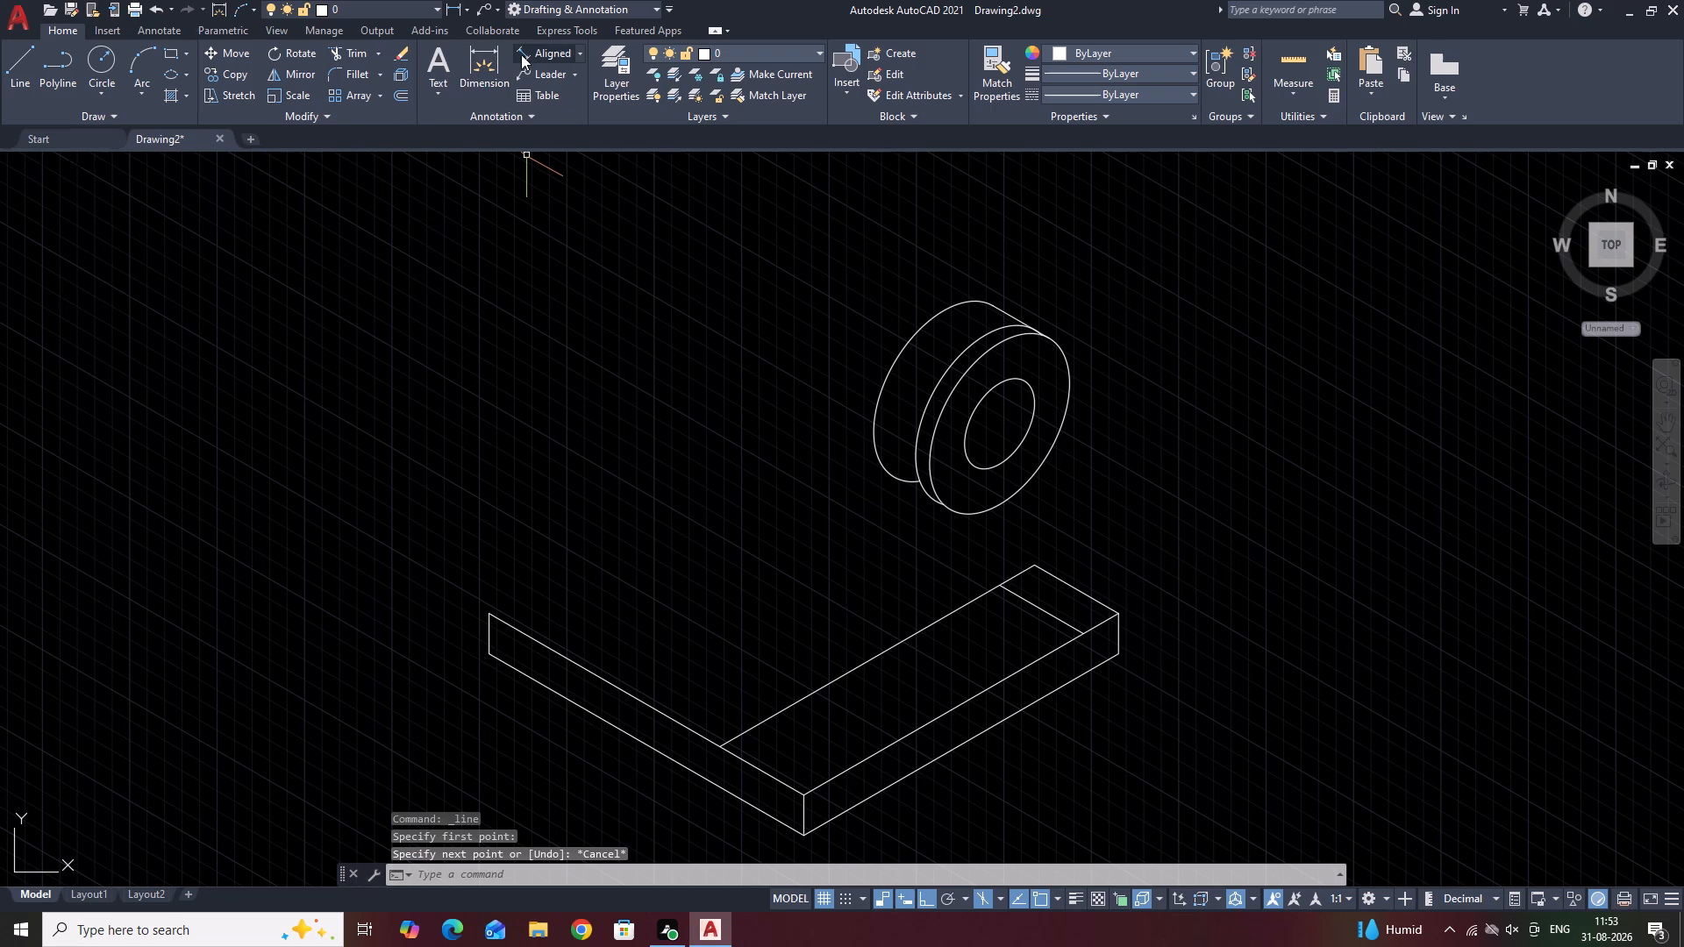
click(25, 66)
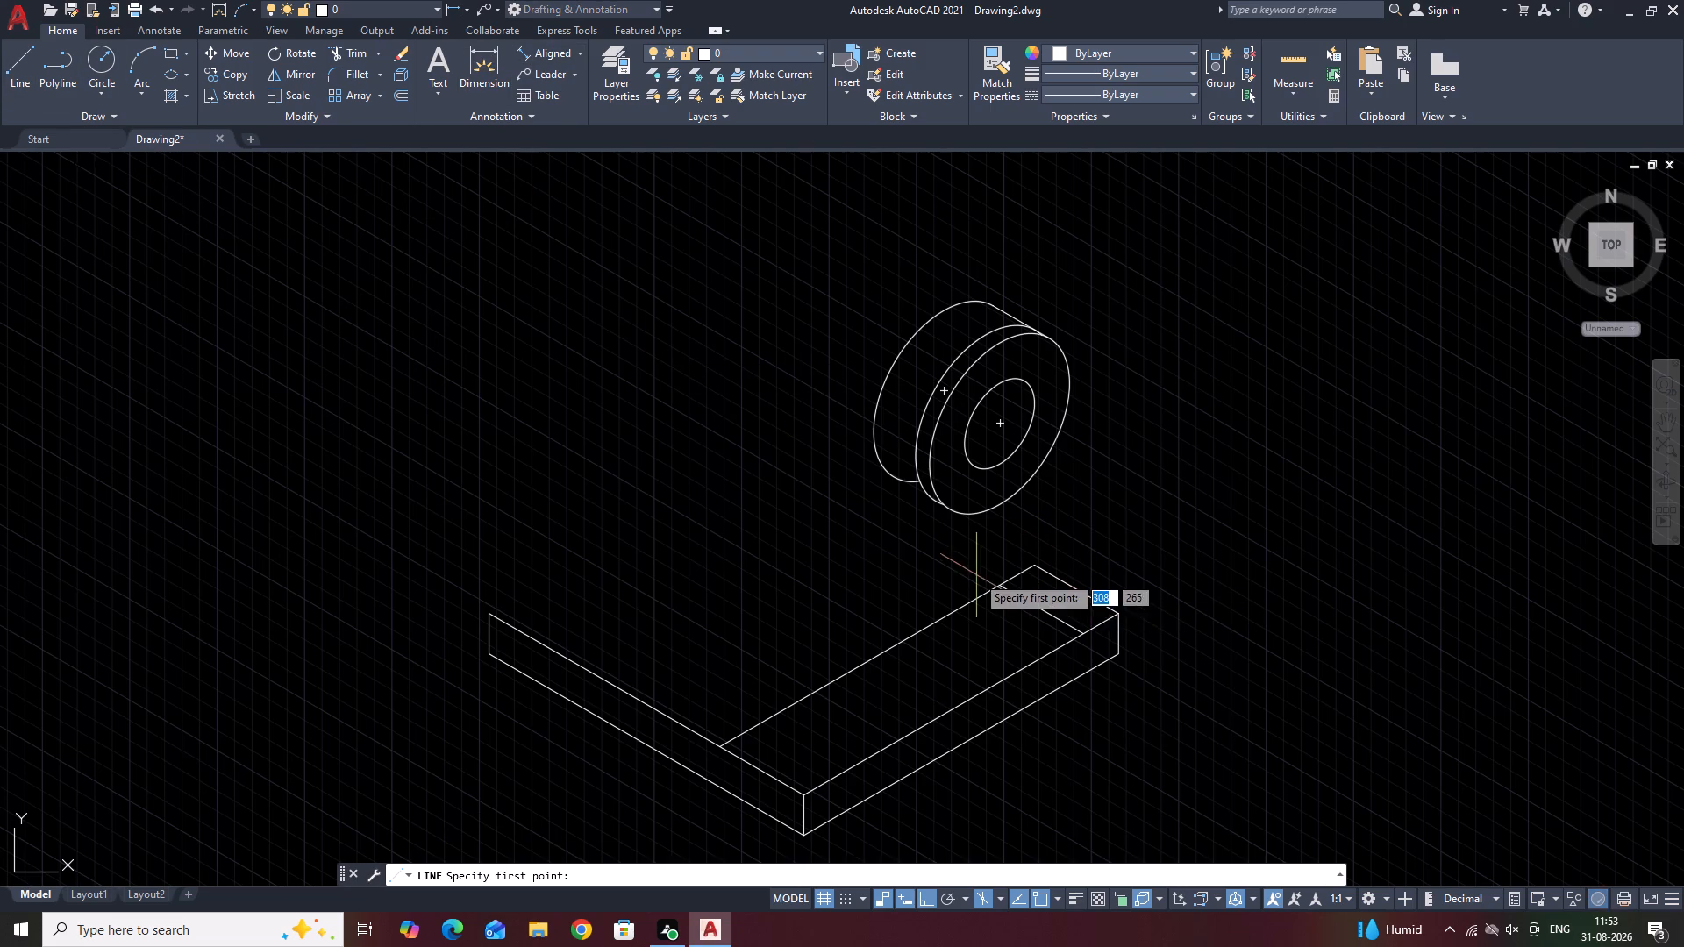
click(1001, 587)
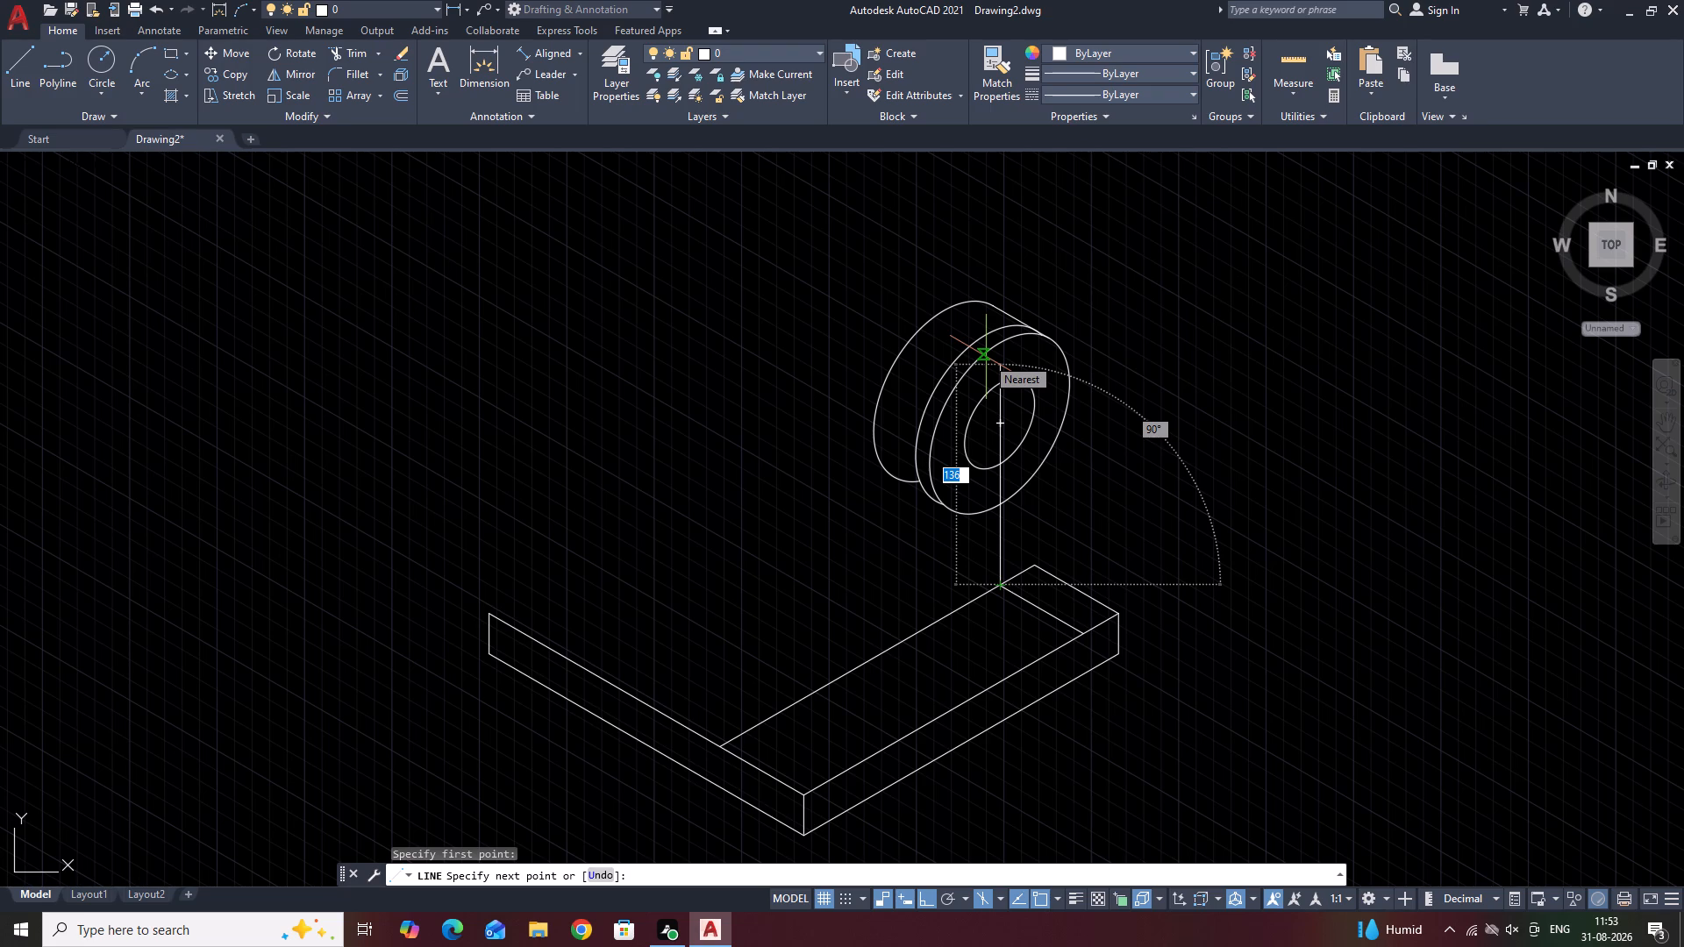
text(100)
key(Return)
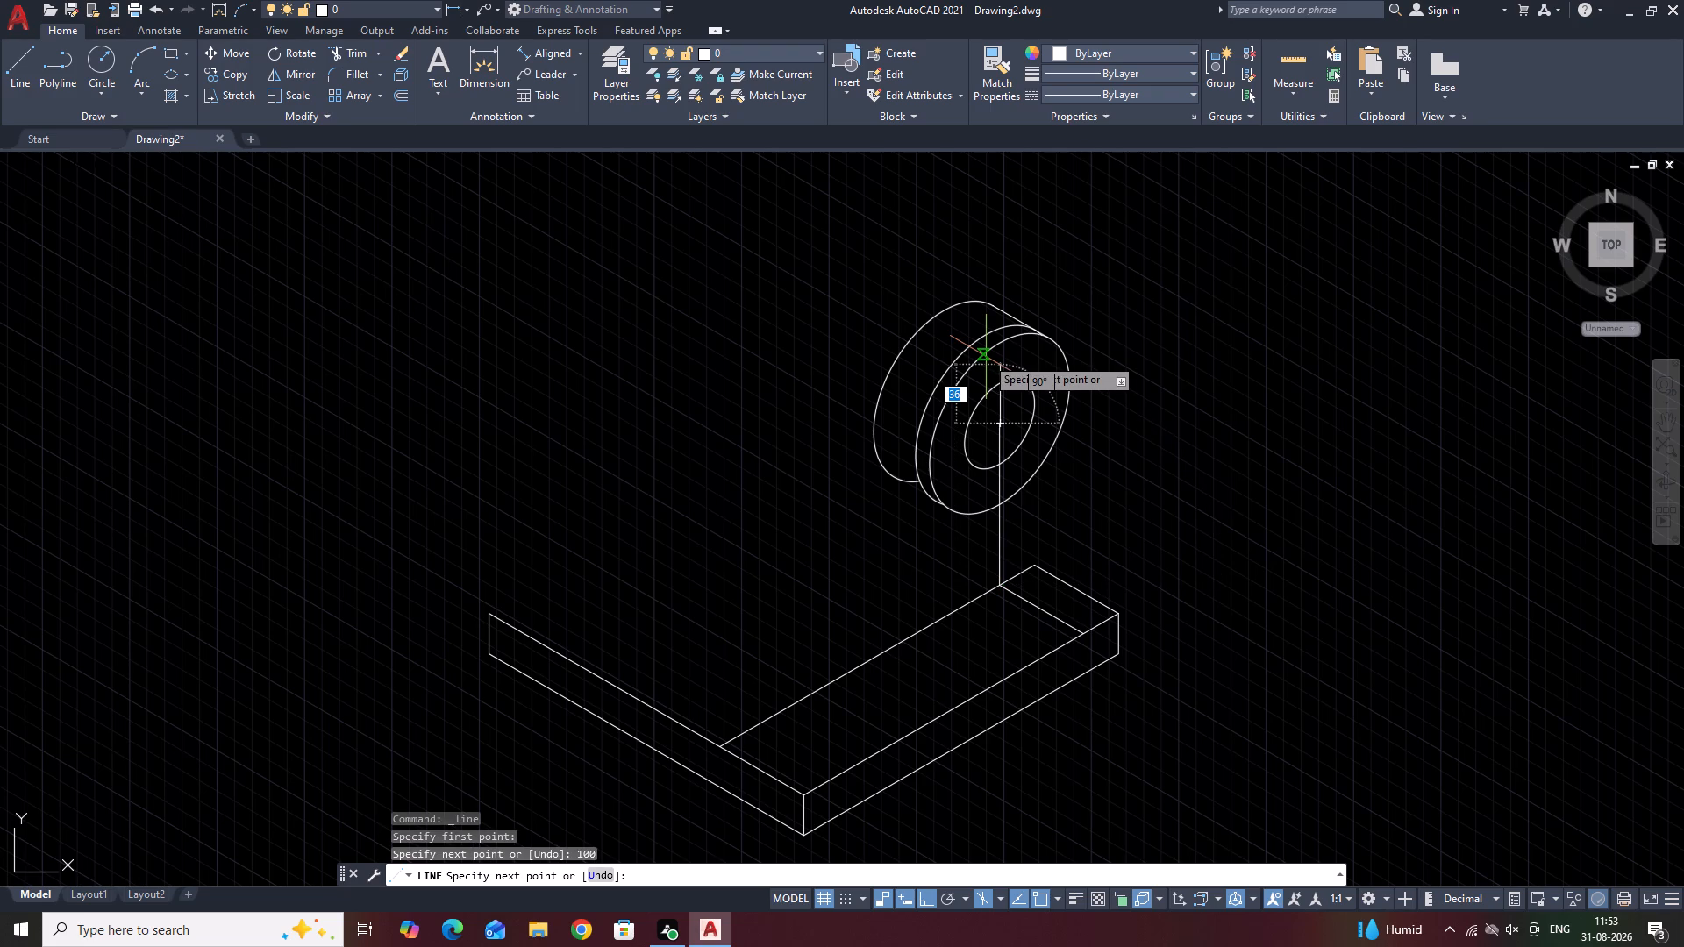
key(Escape)
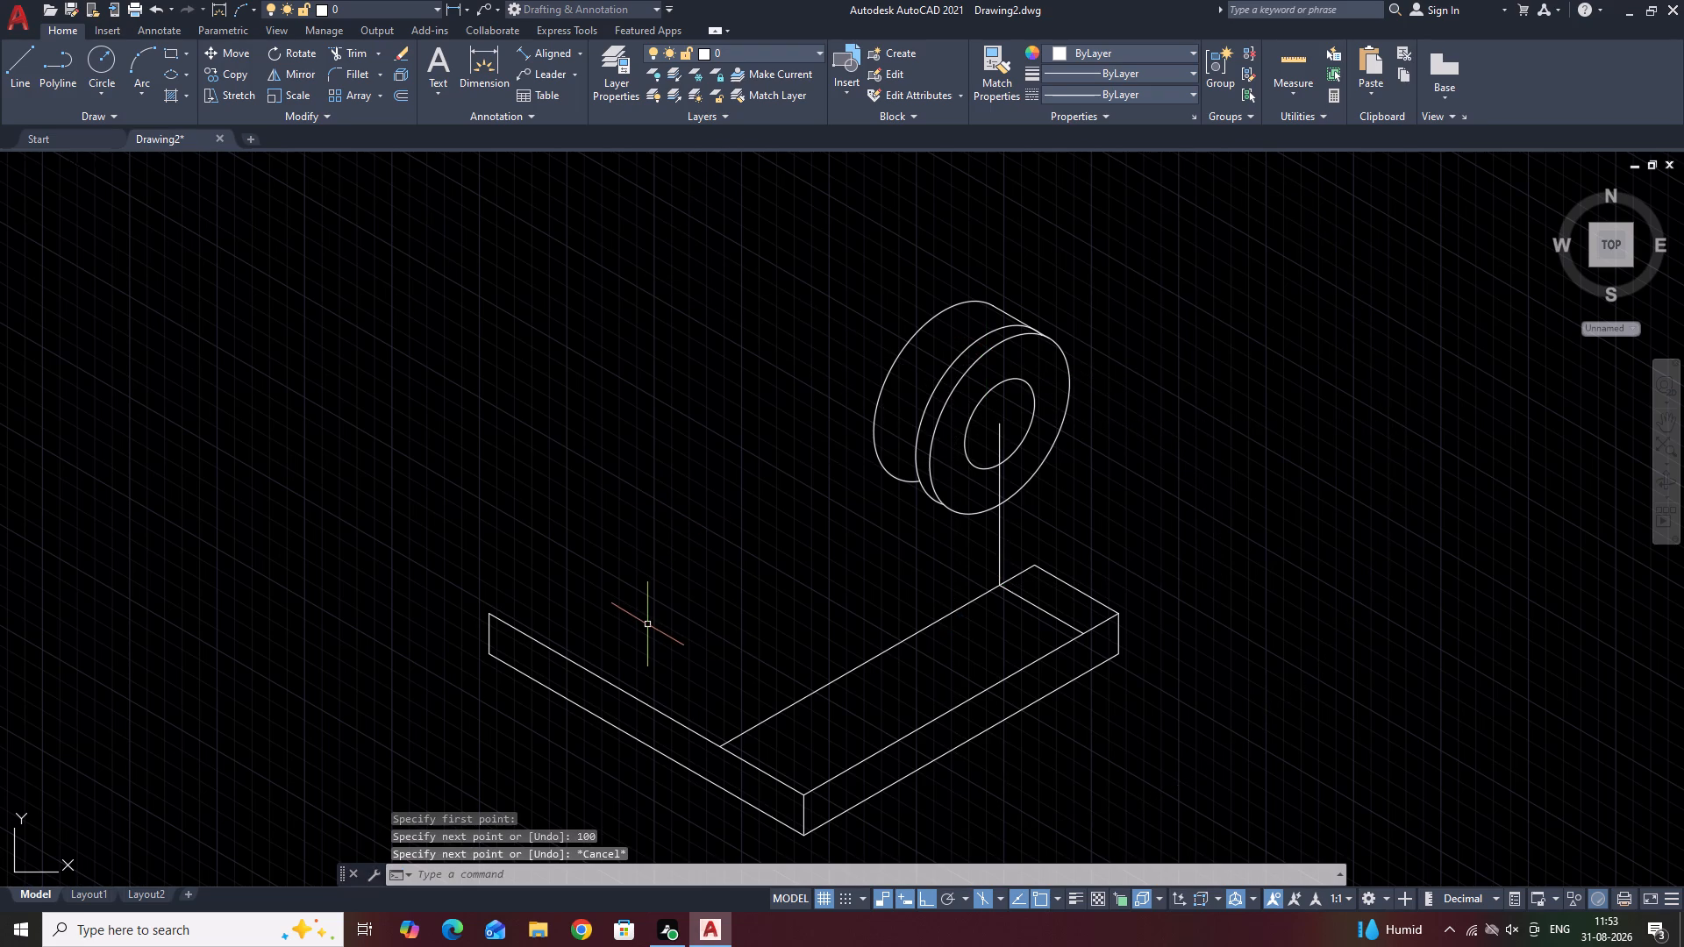
Erase the 10 mm offset arc just behind the front 50 mm radius isocircle.
scroll(960, 461, up, 1)
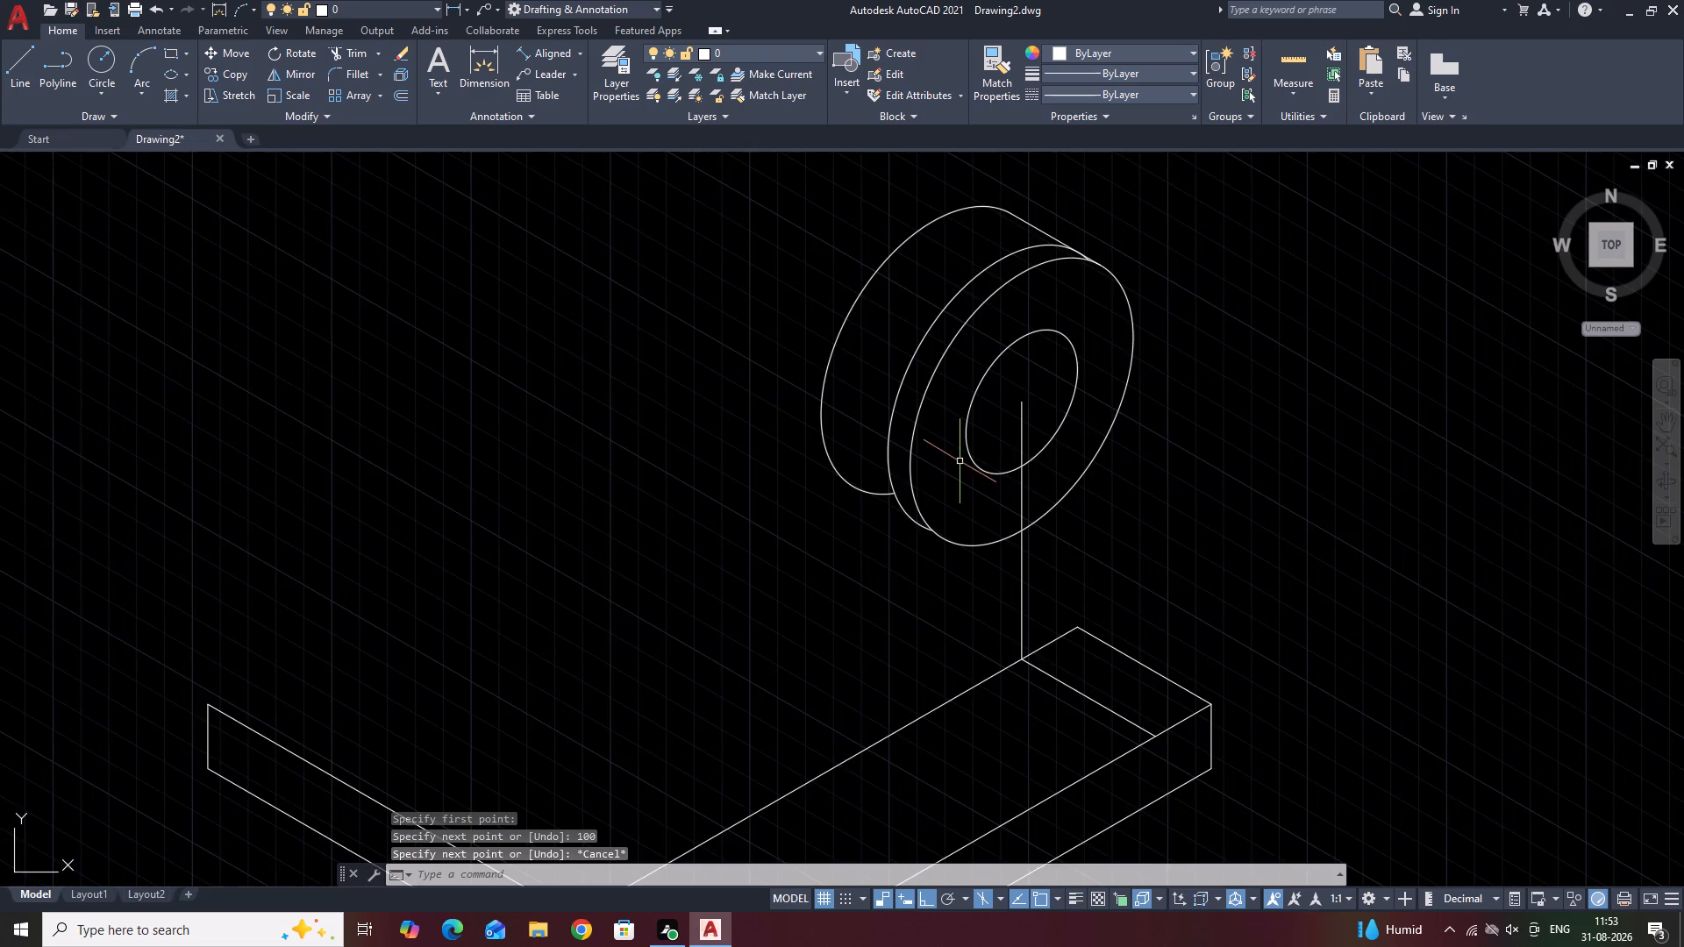
scroll(960, 461, up, 1)
click(846, 396)
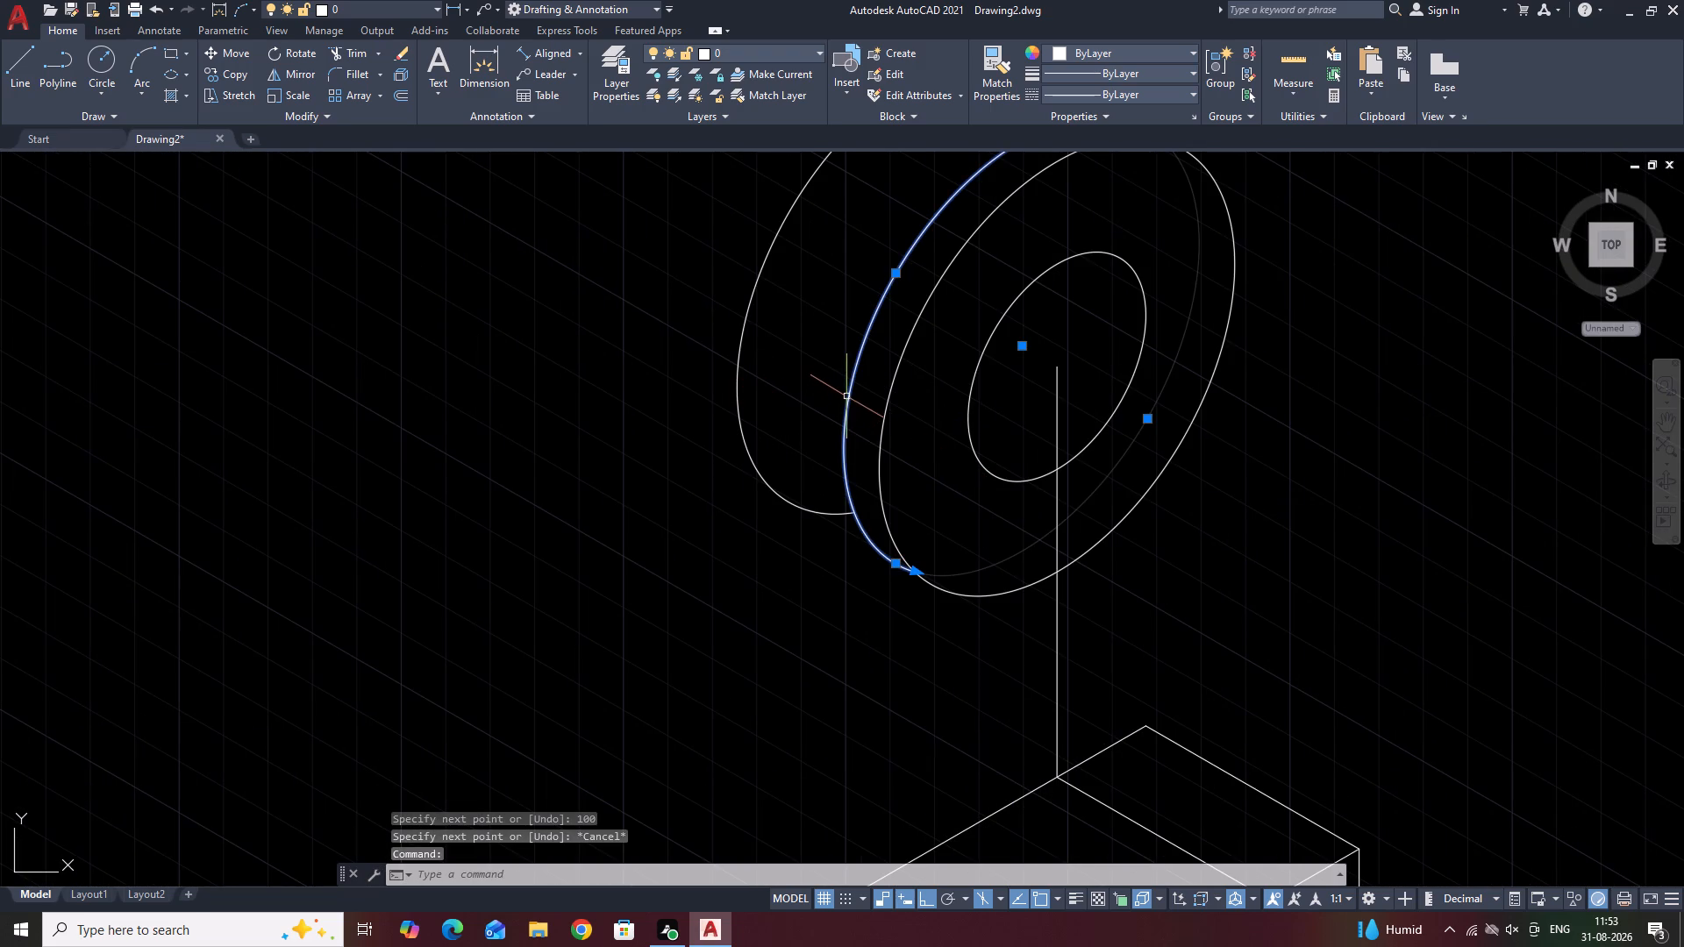
key(Delete)
Copy the front 50 mm radius isocircle and the hole isocircle 10 mm forward along the isometric axis from their shared centre.
click(978, 370)
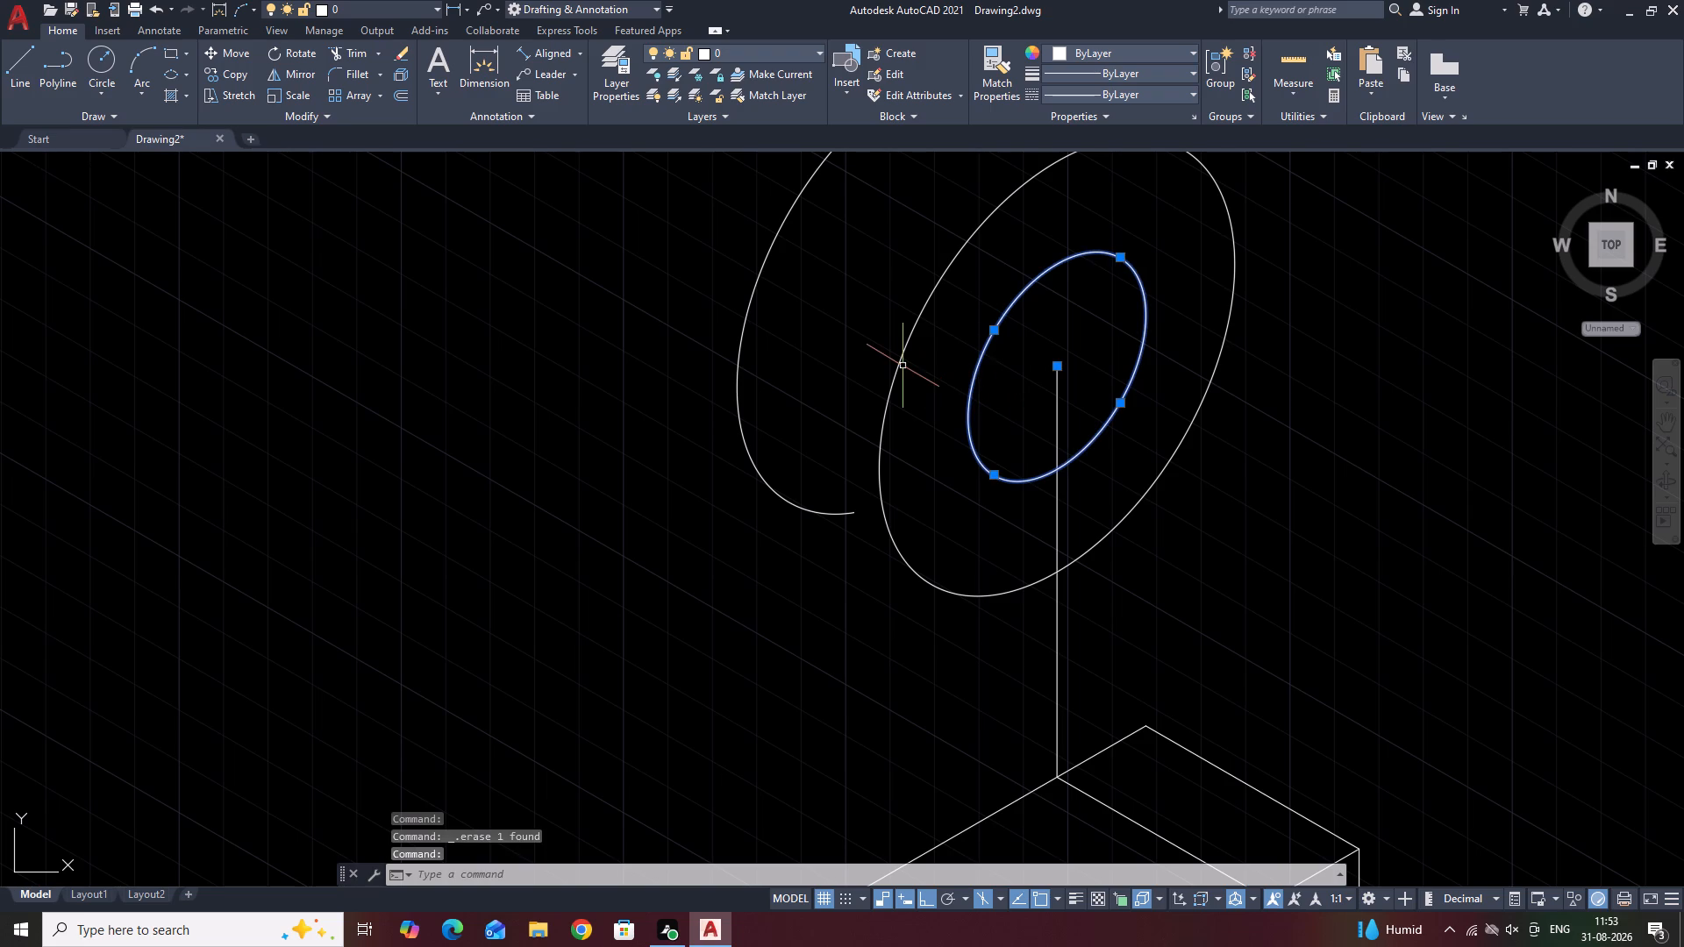
click(900, 366)
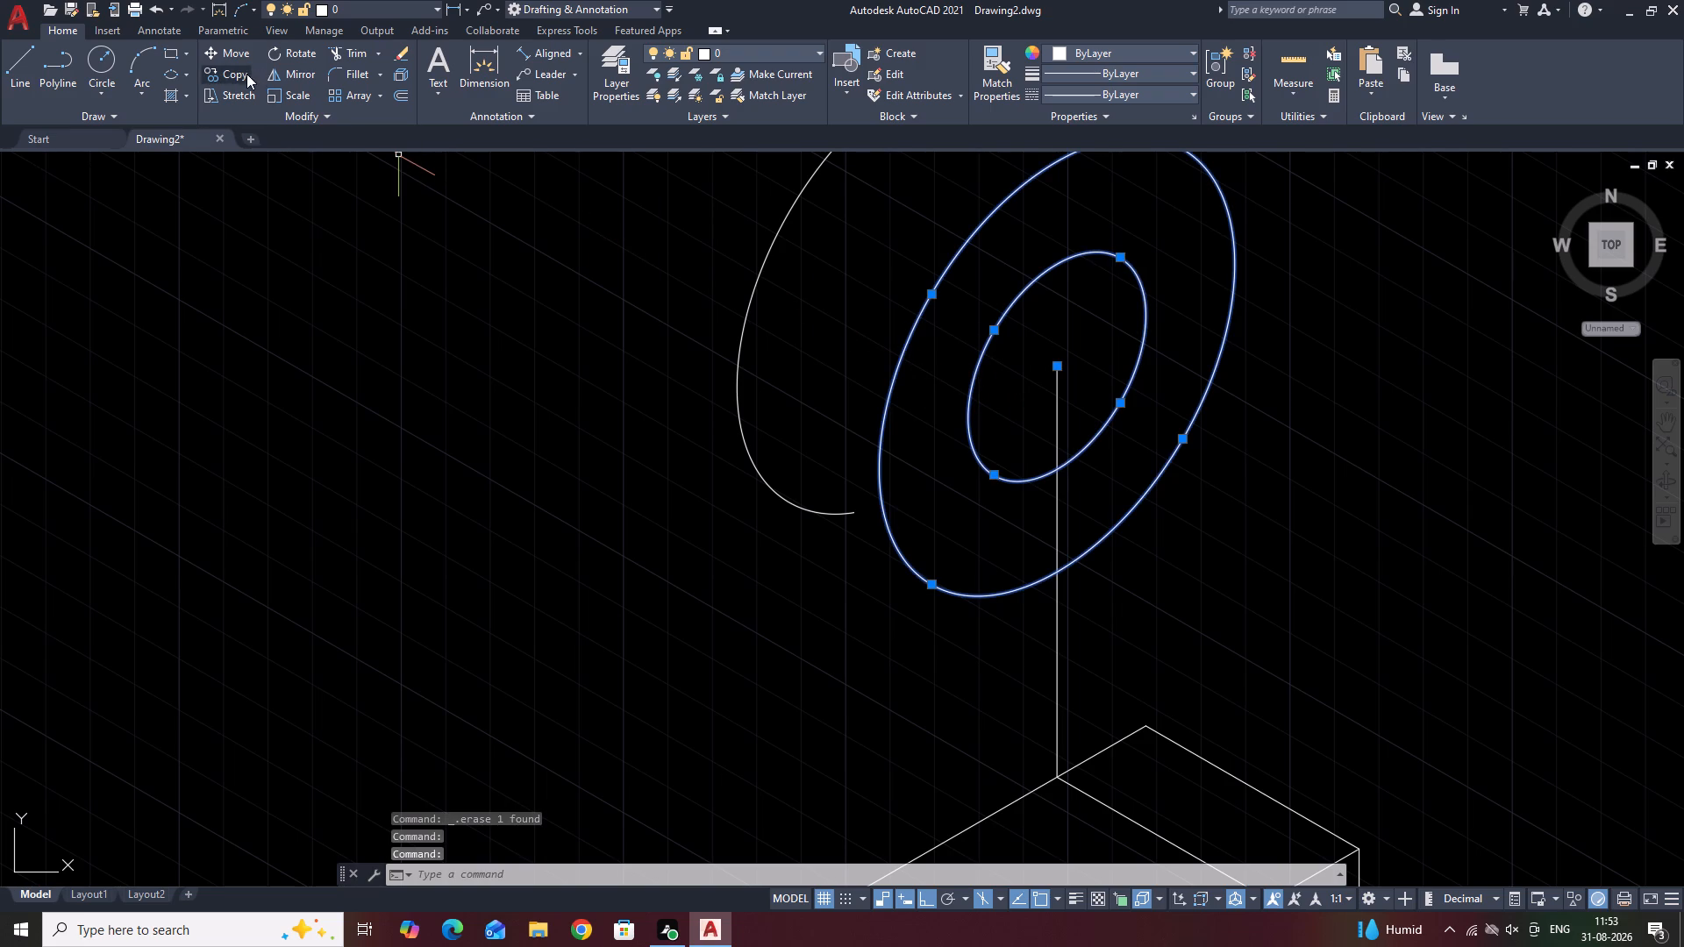
click(246, 77)
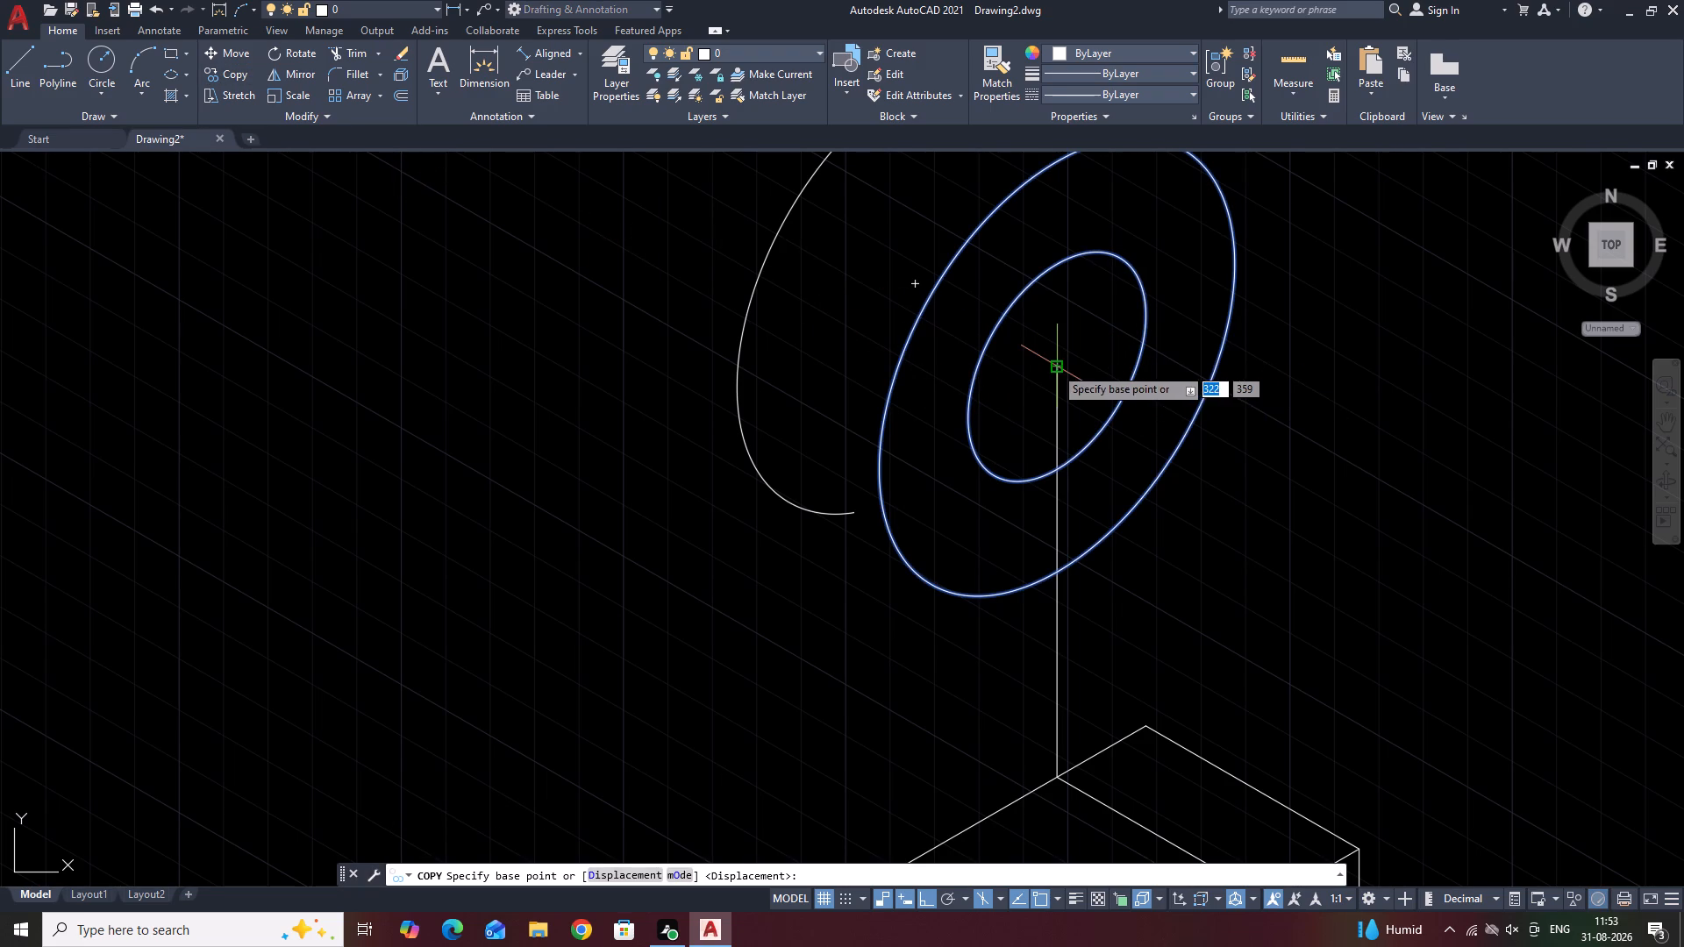
click(1054, 367)
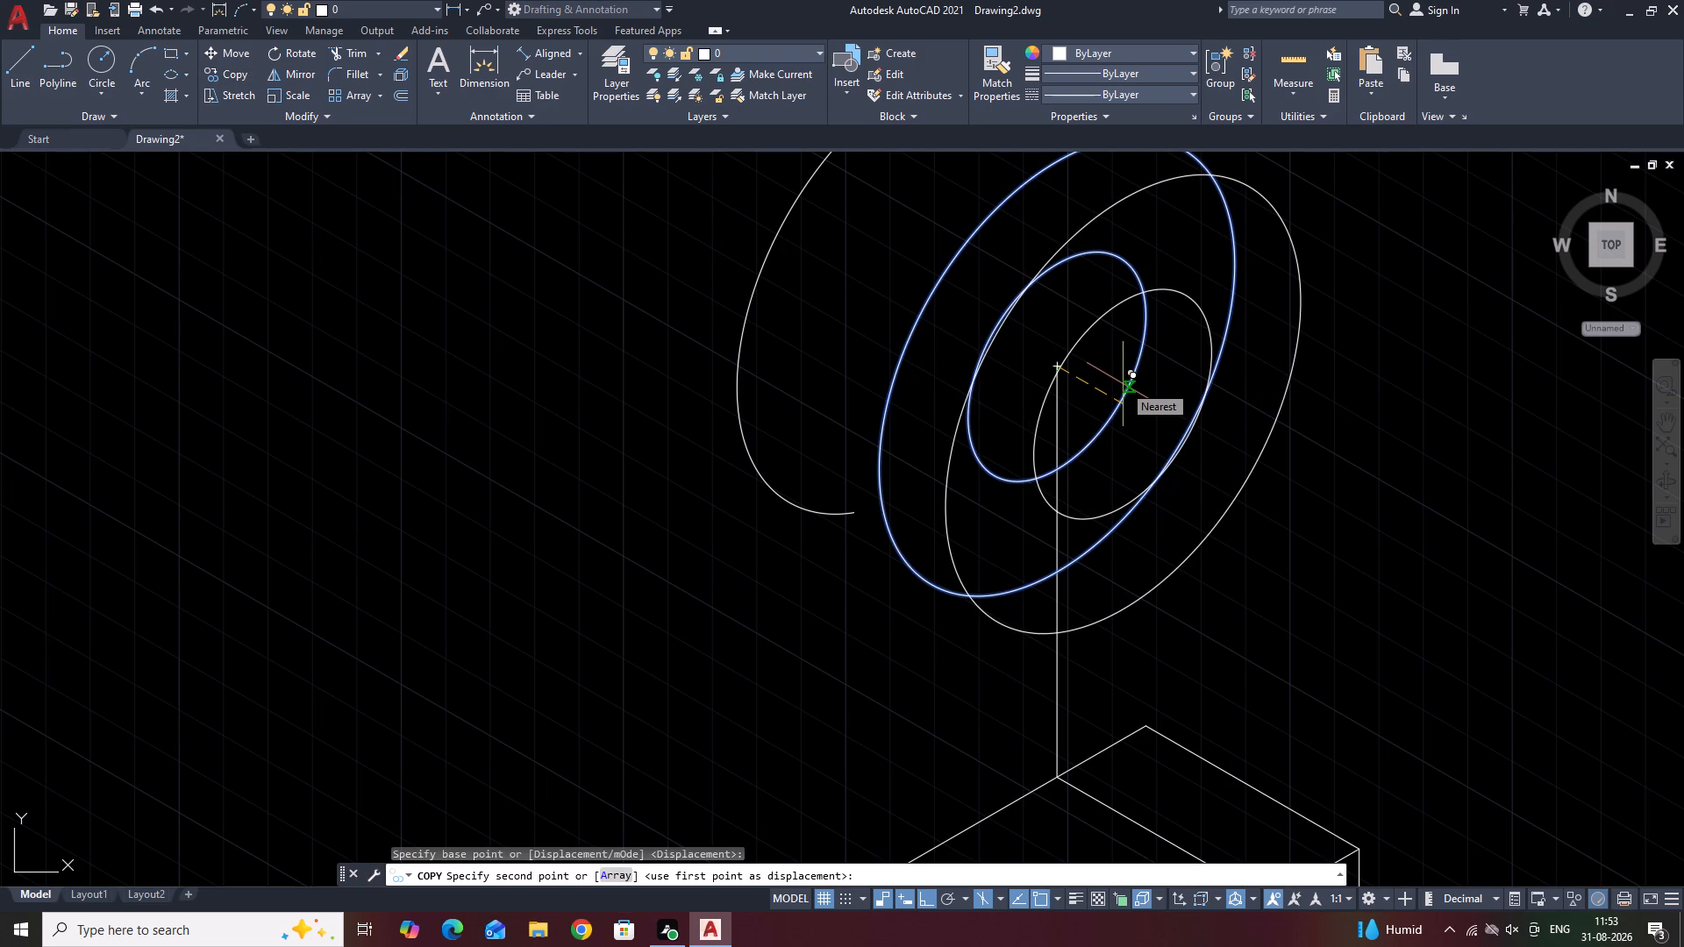
text(10)
key(Return)
key(Escape)
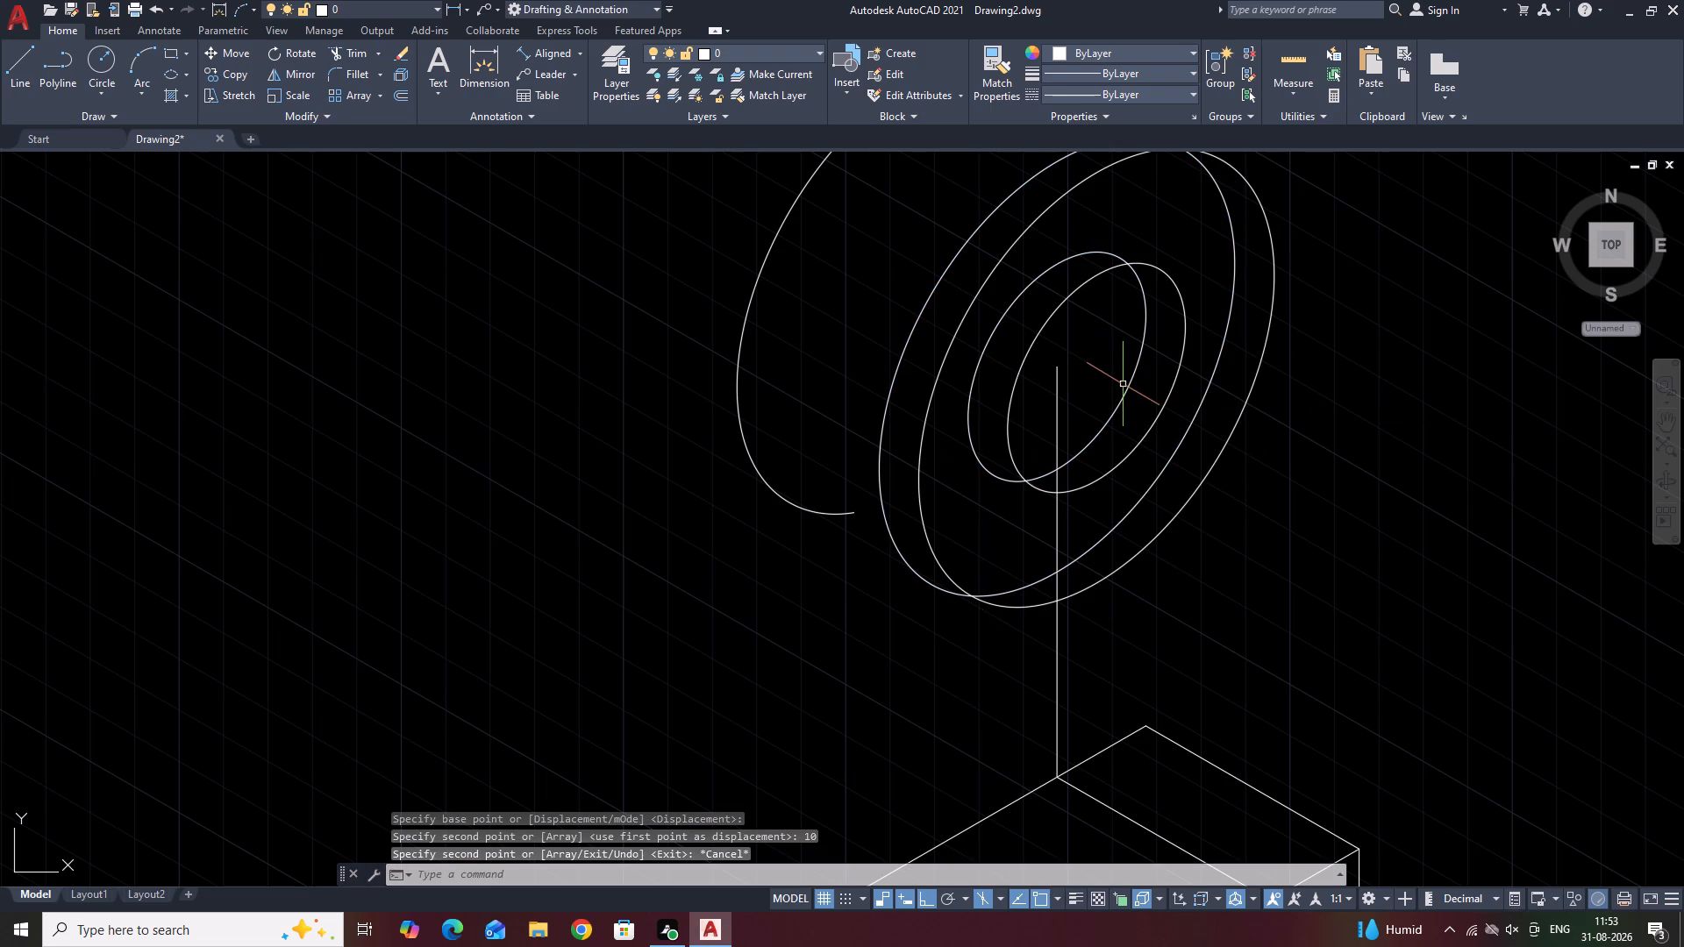
Erase the original hole isocircle, keeping its forward copy.
scroll(1007, 333, up, 1)
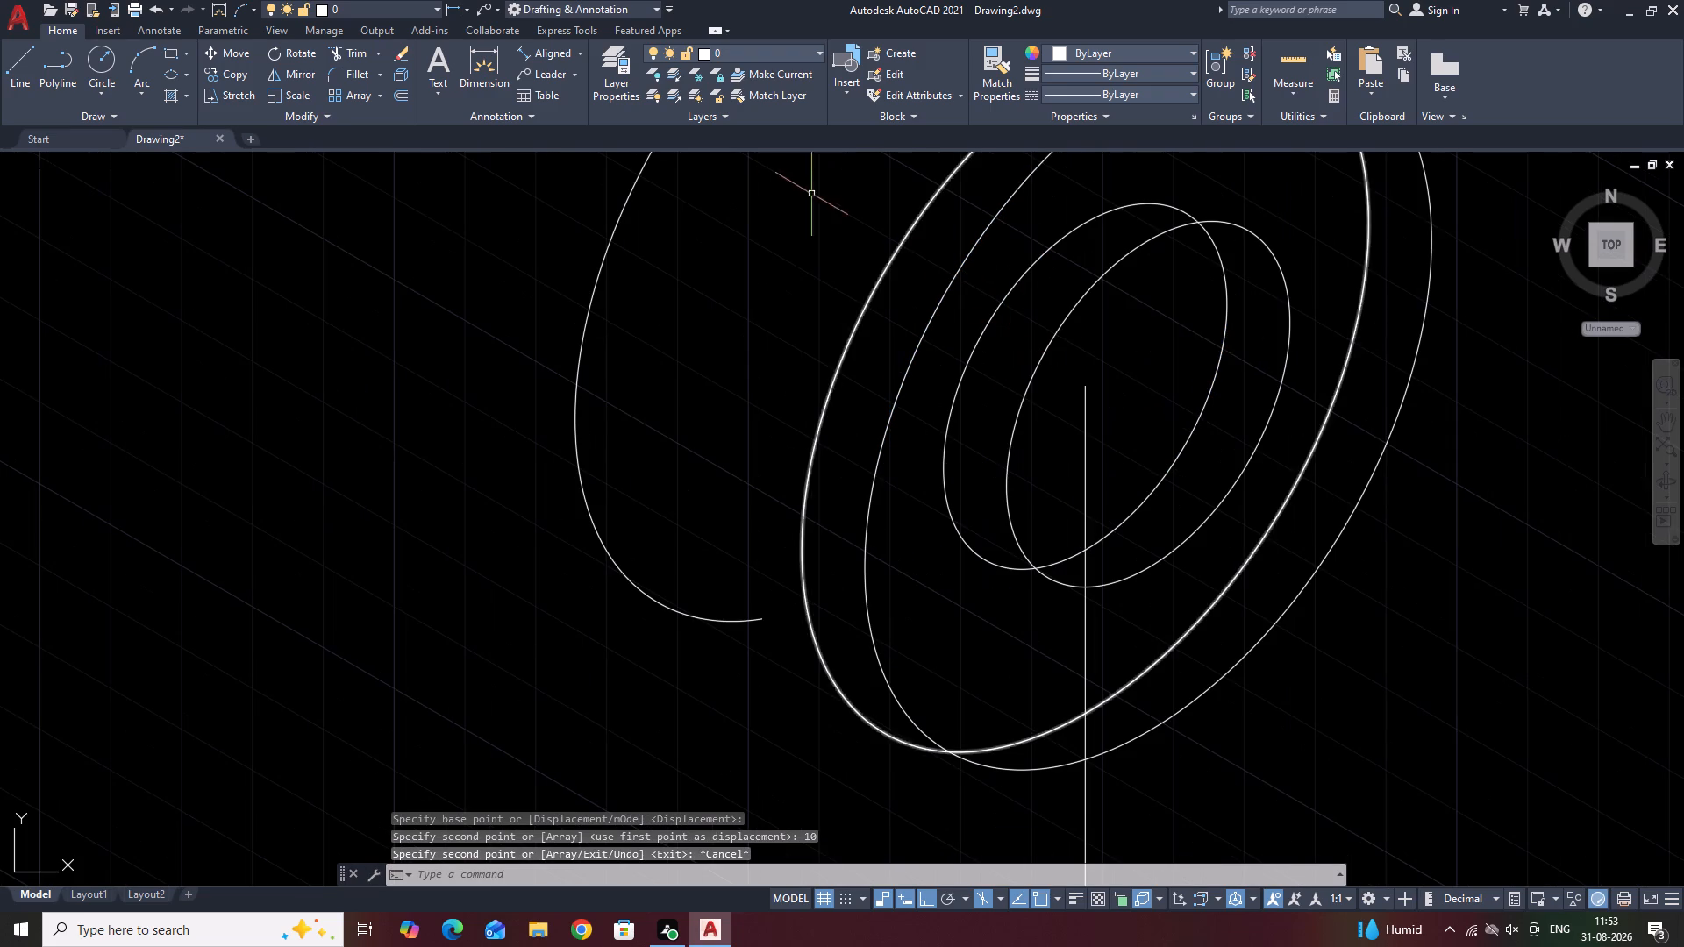
click(1001, 303)
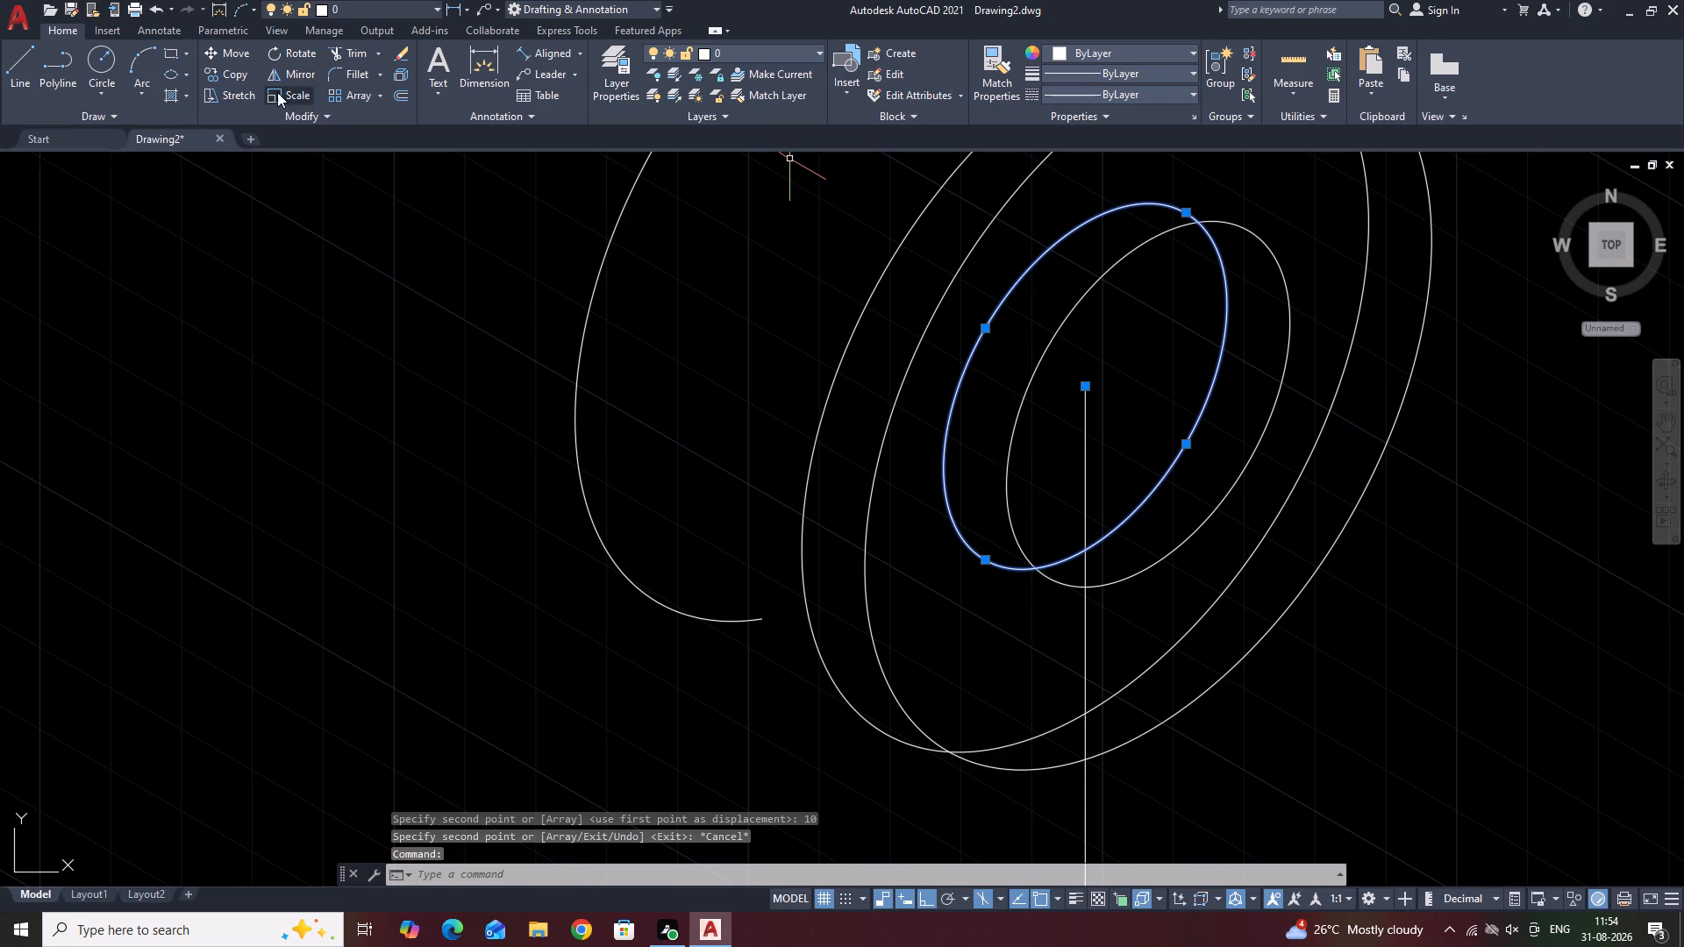
key(Delete)
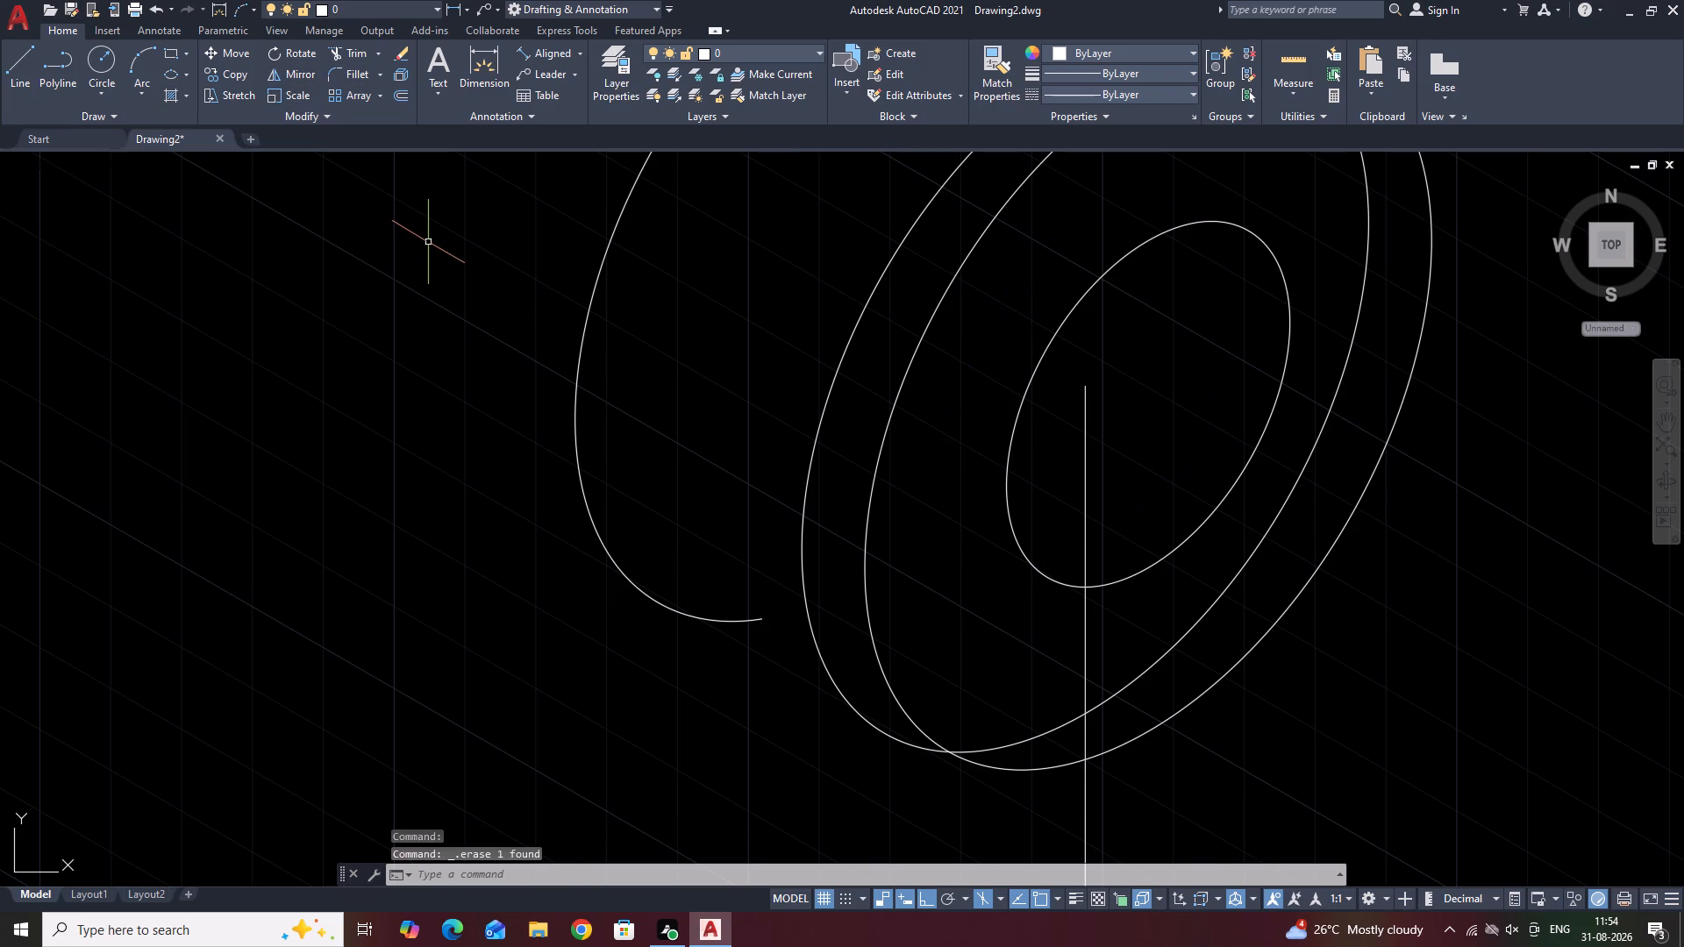
Trim away the parts of the original 50 mm radius isocircle hidden behind its 10 mm forward copy.
scroll(726, 415, down, 2)
scroll(800, 337, up, 1)
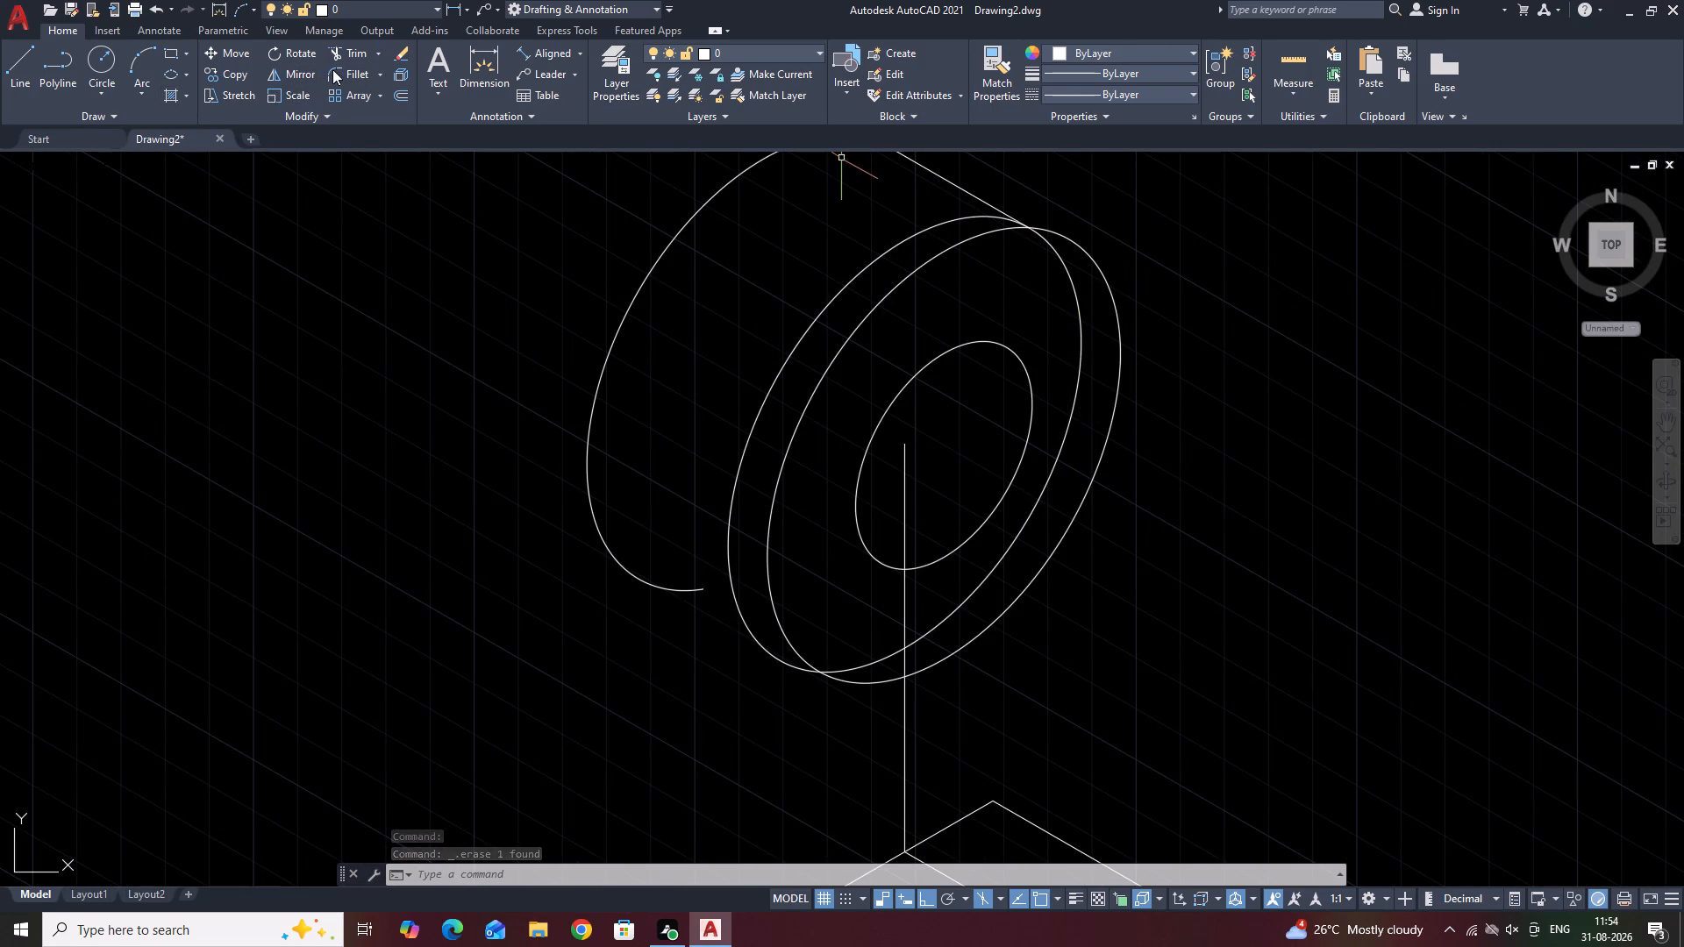
click(352, 50)
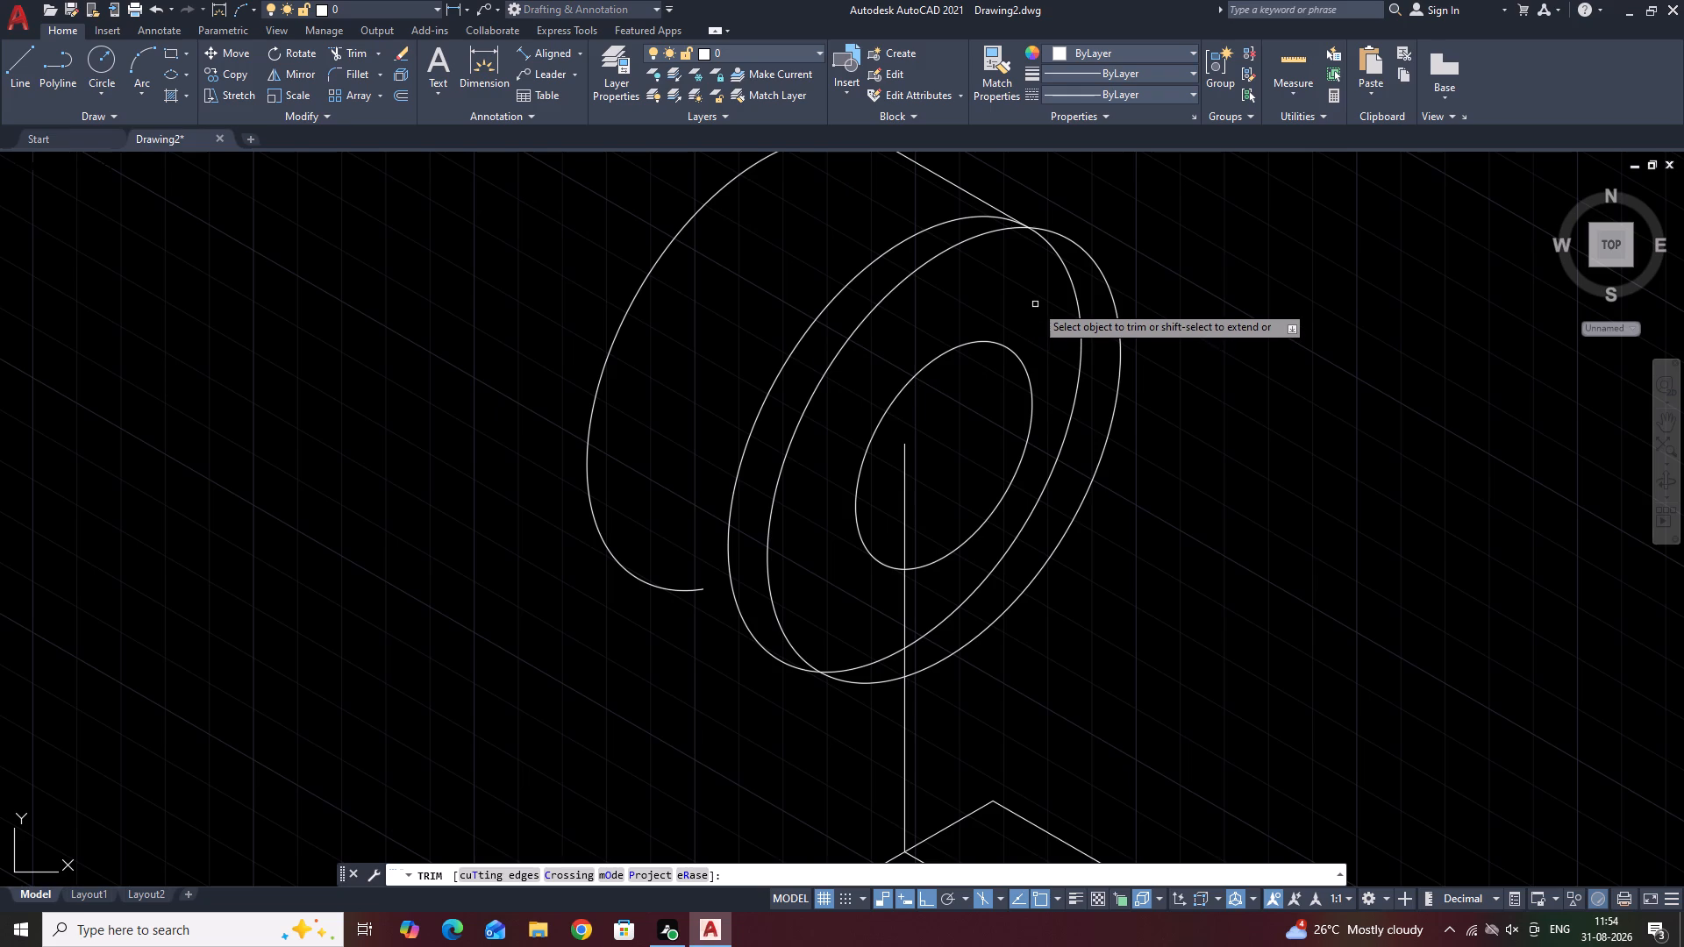
click(1074, 281)
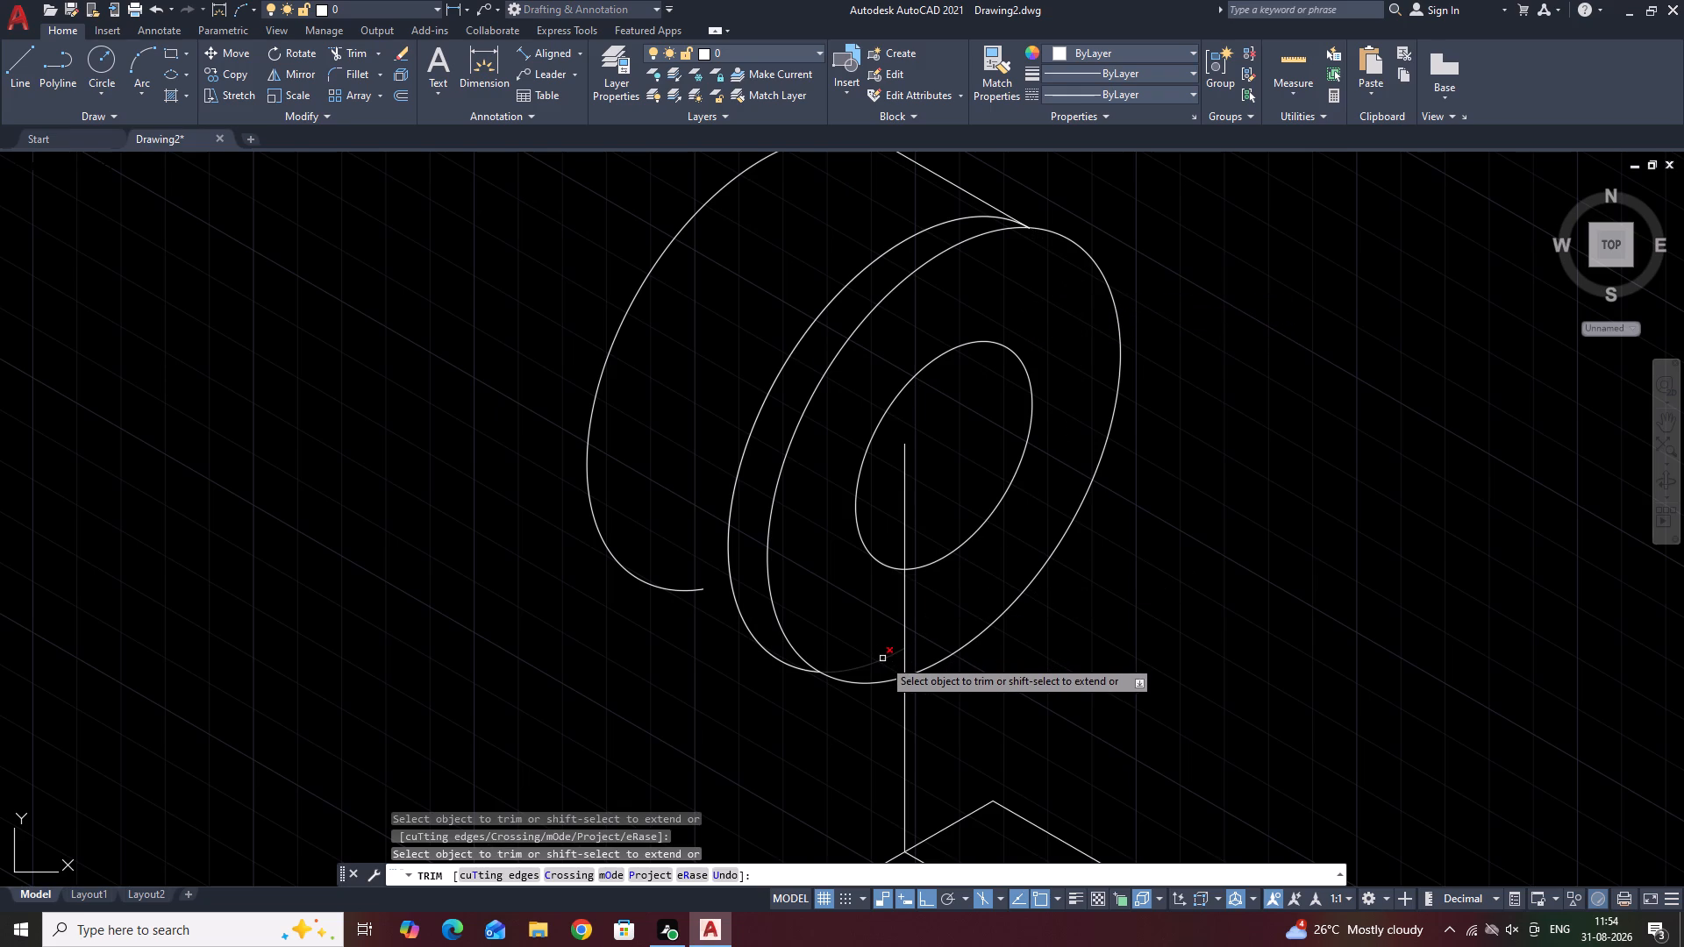
click(882, 659)
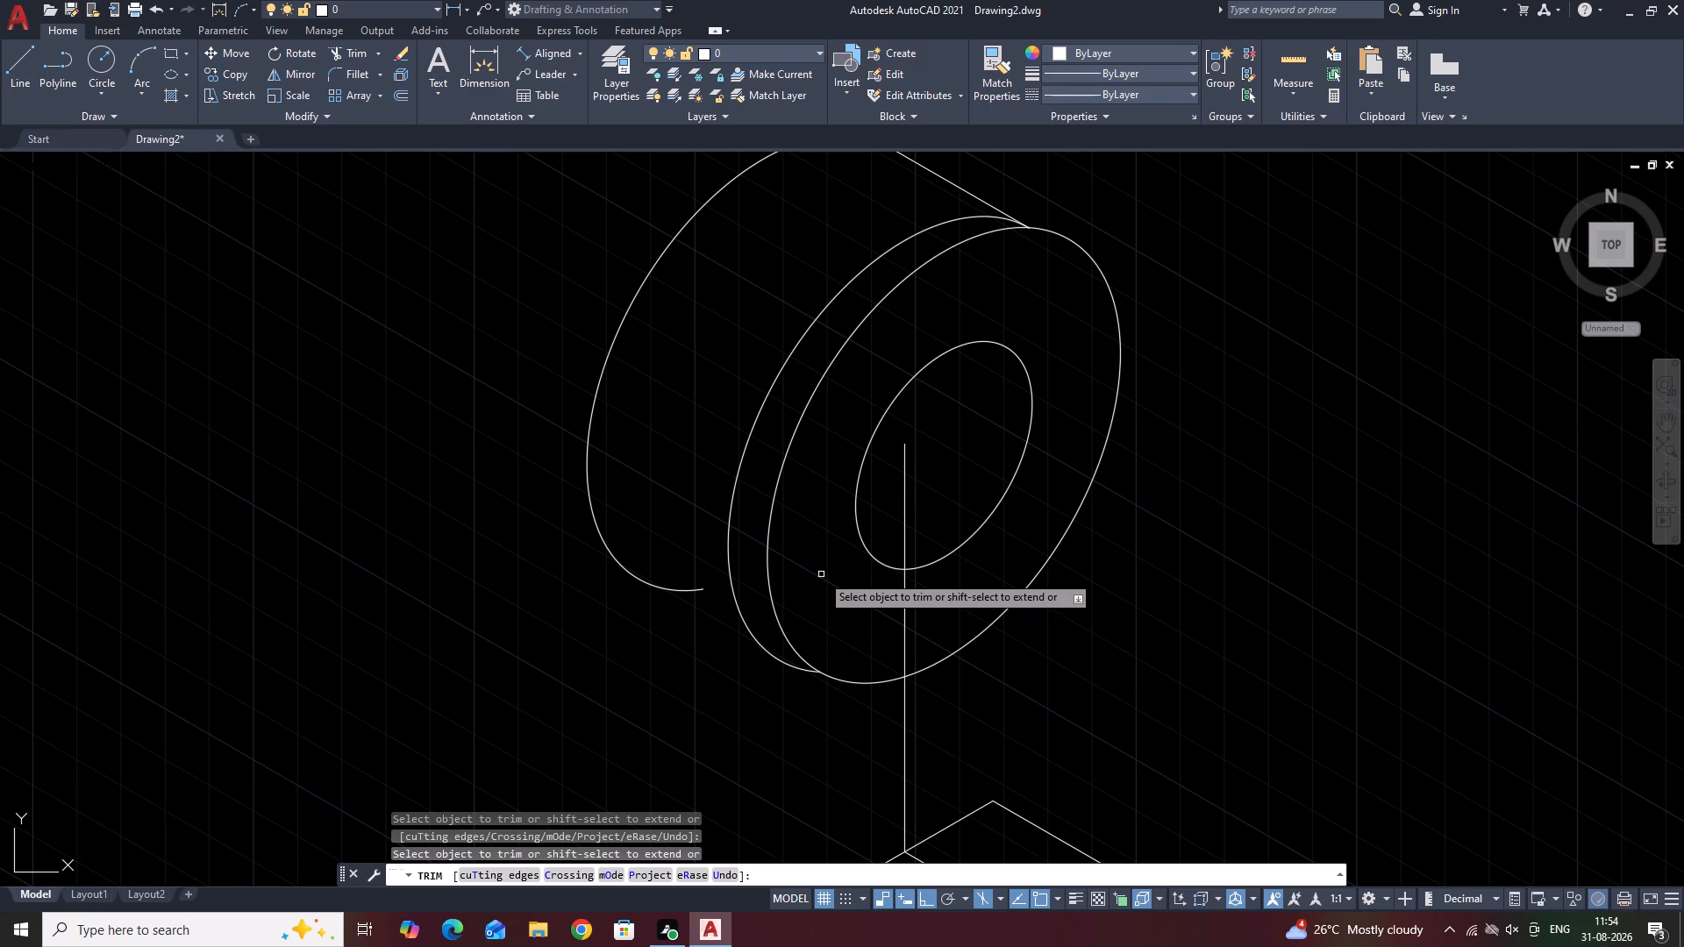
key(Escape)
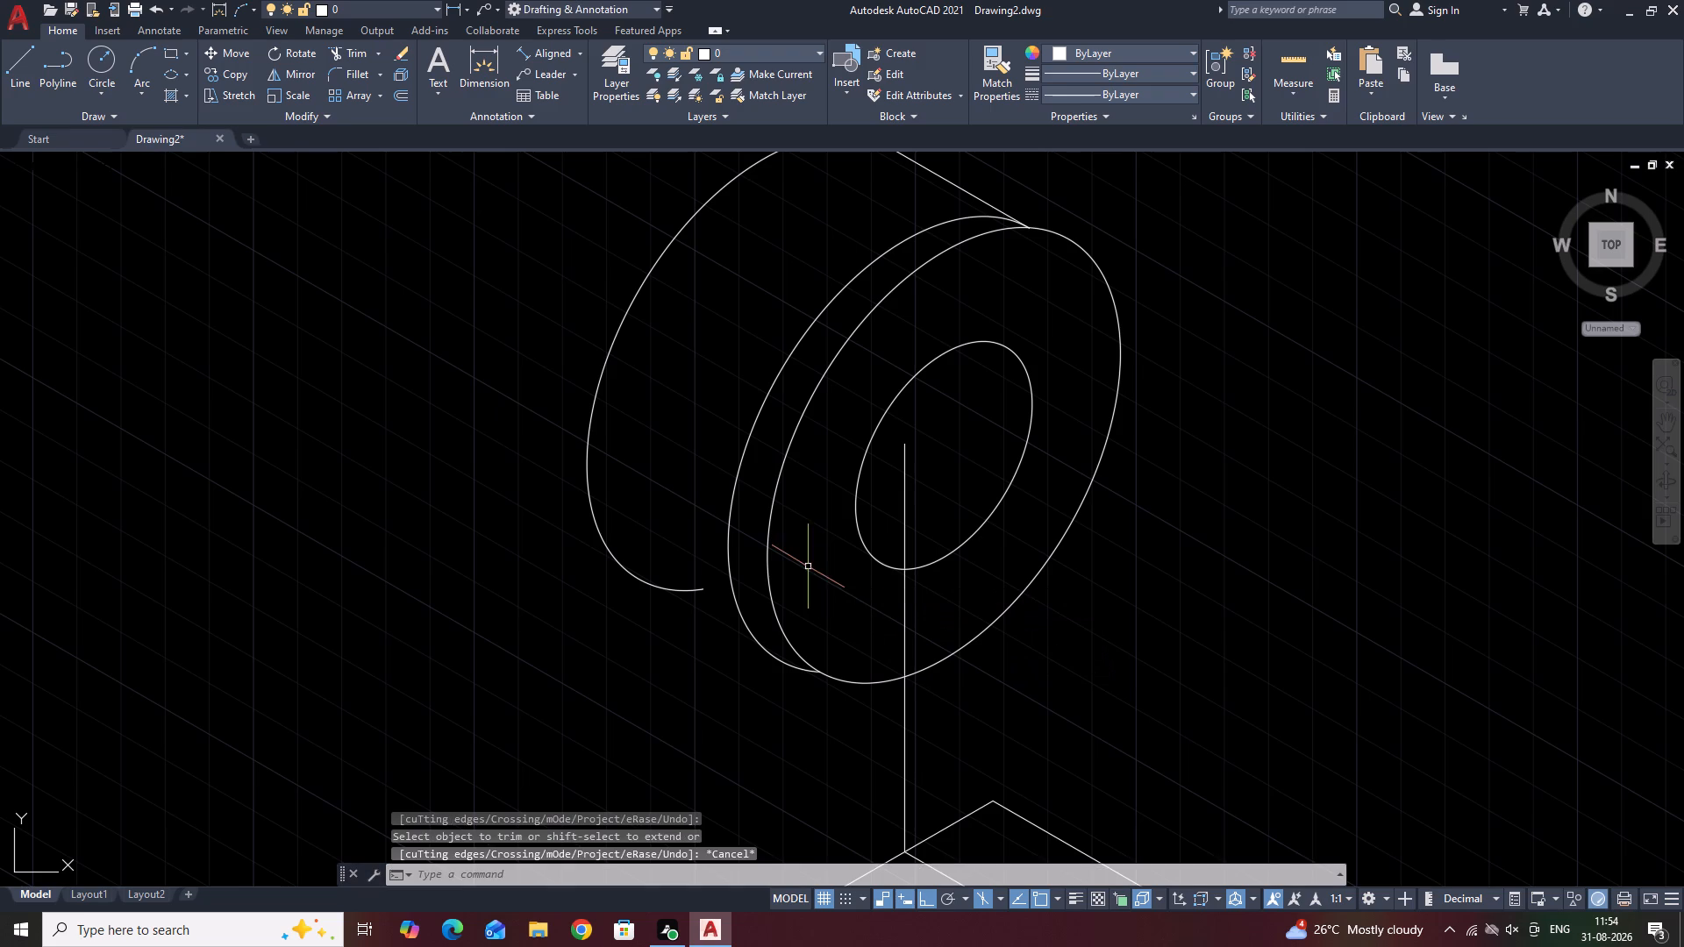
Erase the cylinder's rearmost arc and the tangent edge line at its upper rim.
click(585, 369)
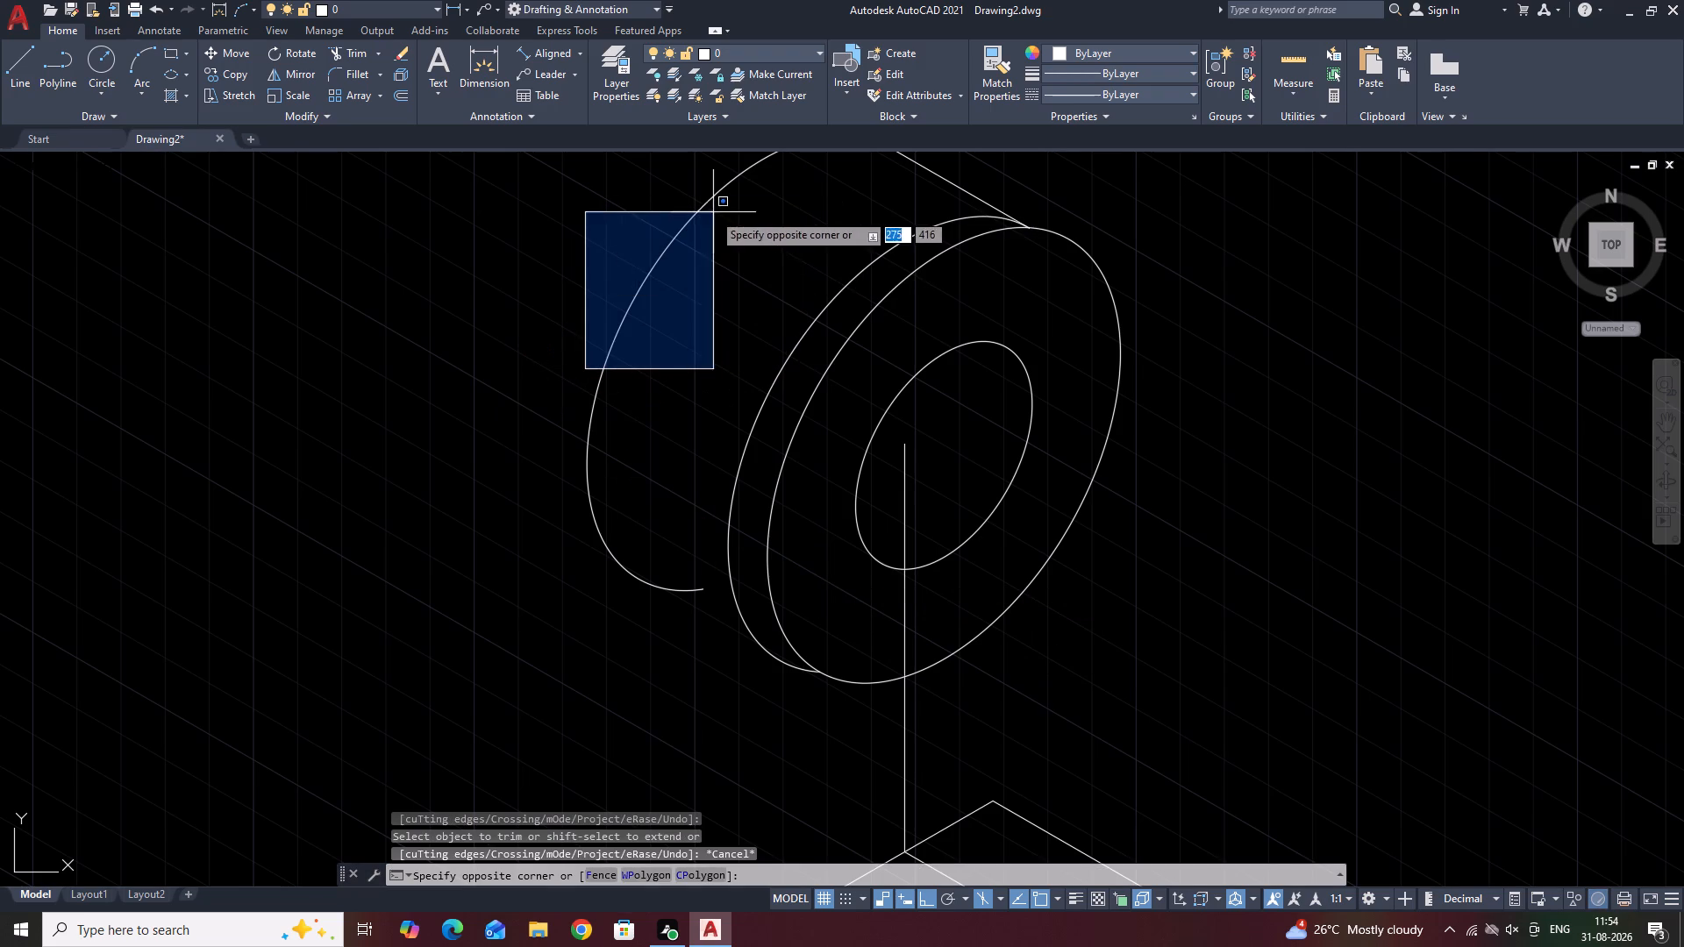
click(690, 223)
click(690, 254)
click(608, 256)
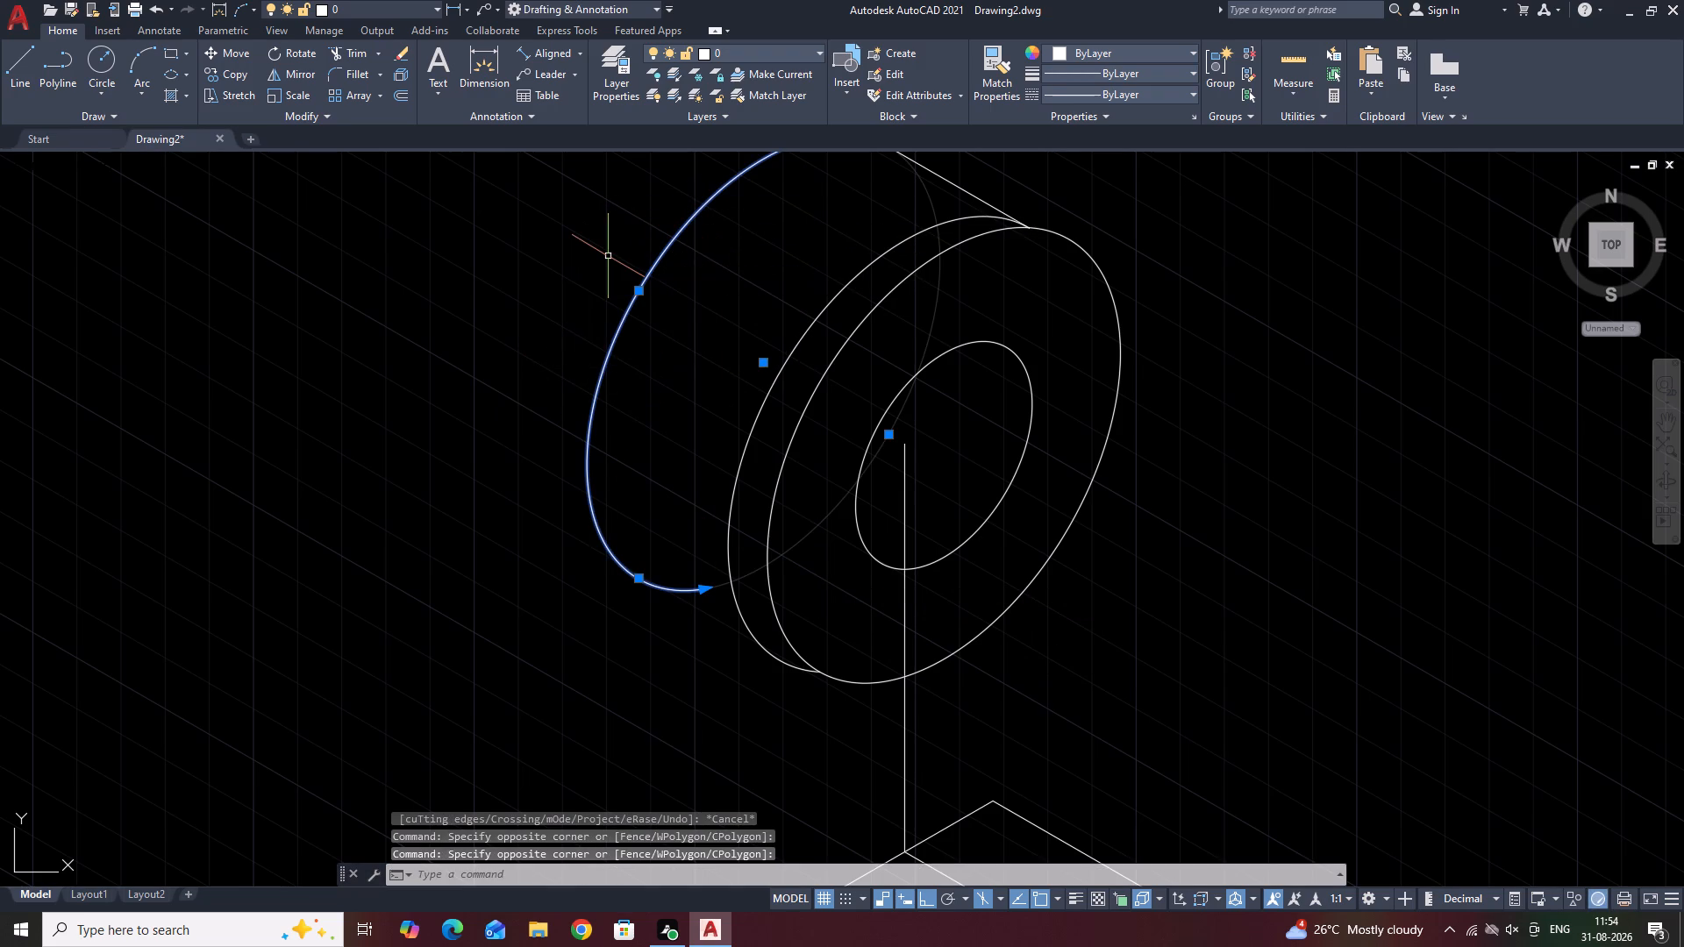
key(Delete)
scroll(833, 276, down, 1)
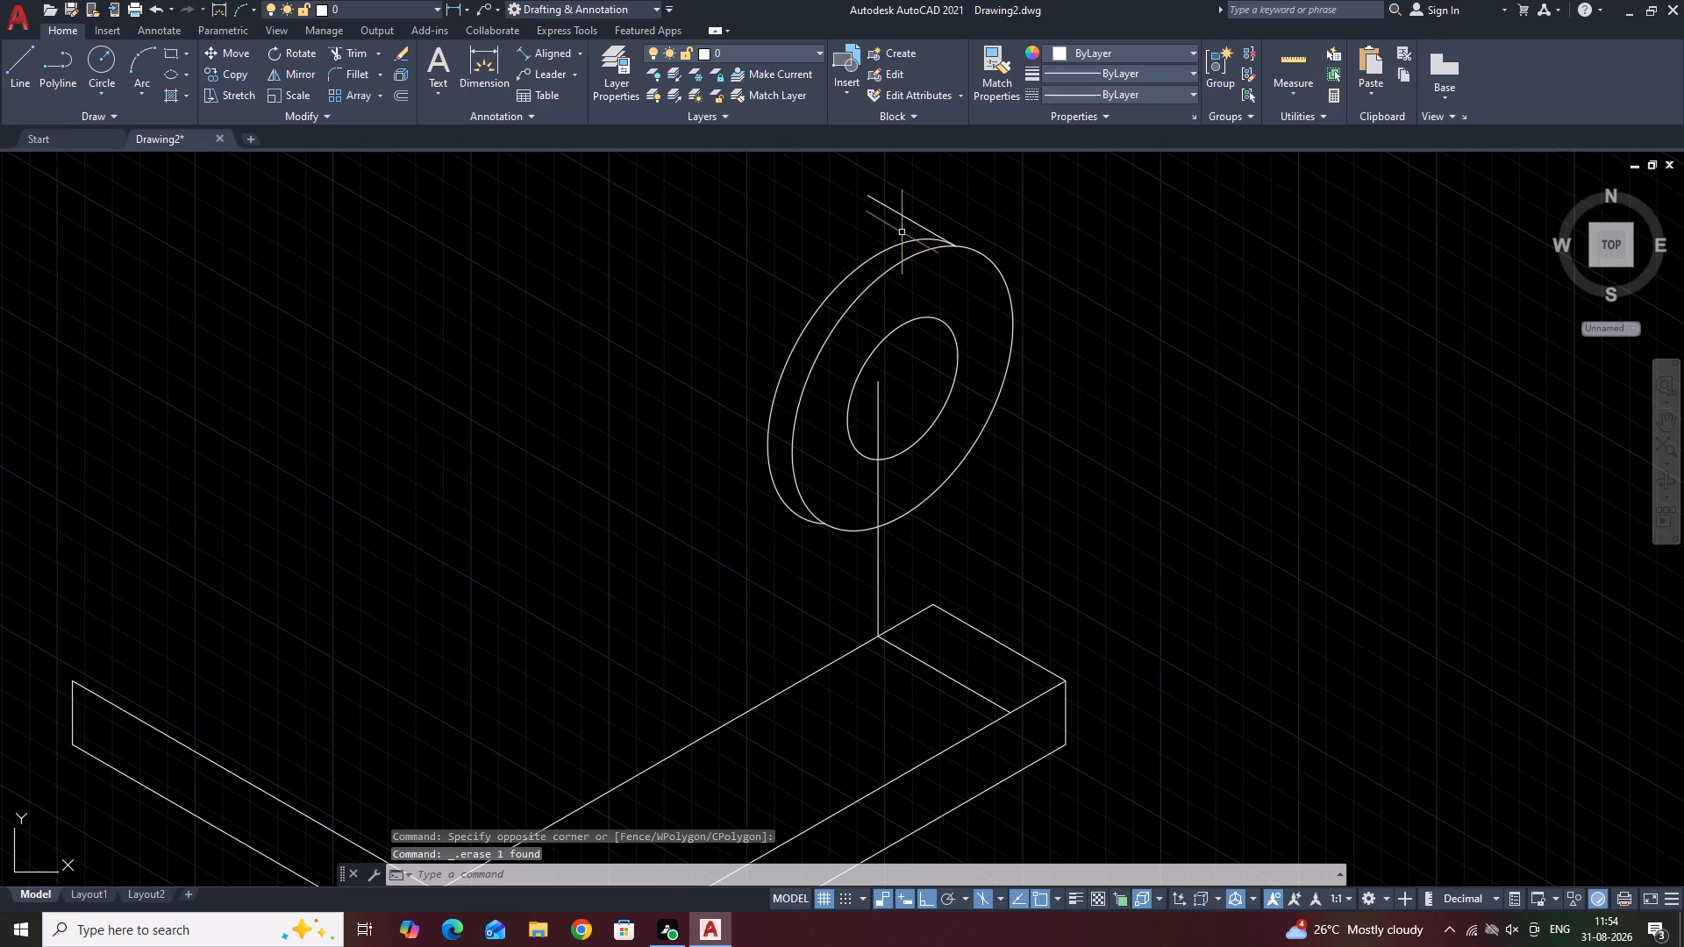
scroll(869, 196, up, 2)
click(910, 219)
key(Delete)
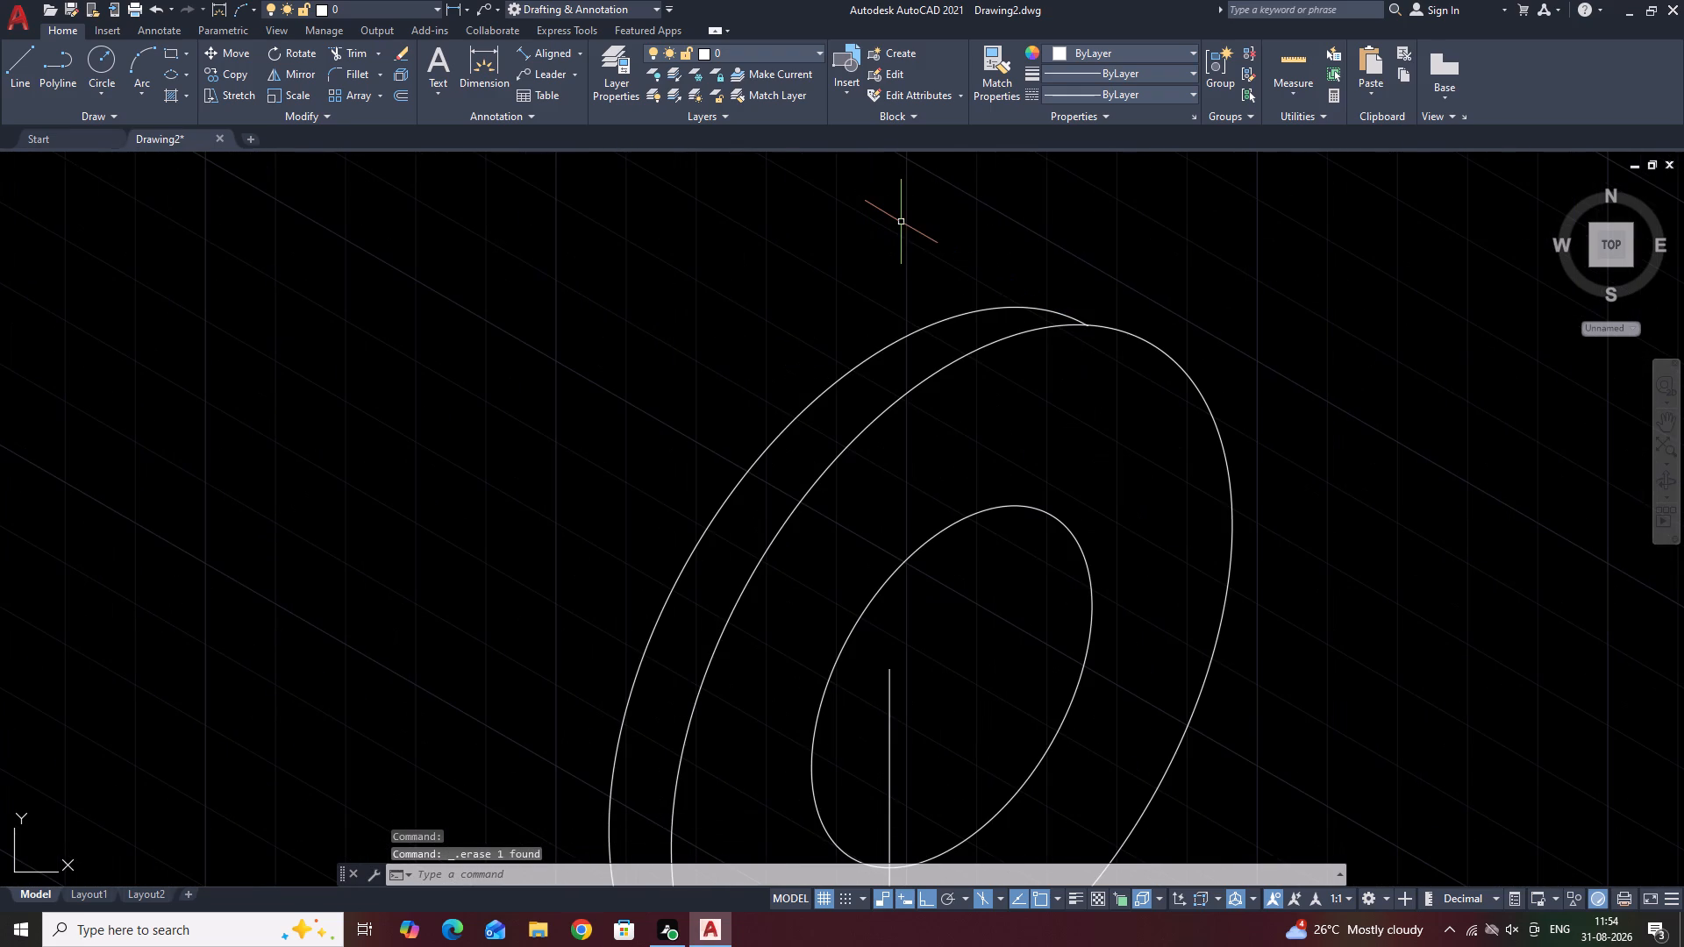
Copy the trimmed 50 mm radius arc behind the front isocircle 40 mm backward along the isometric axis.
click(745, 472)
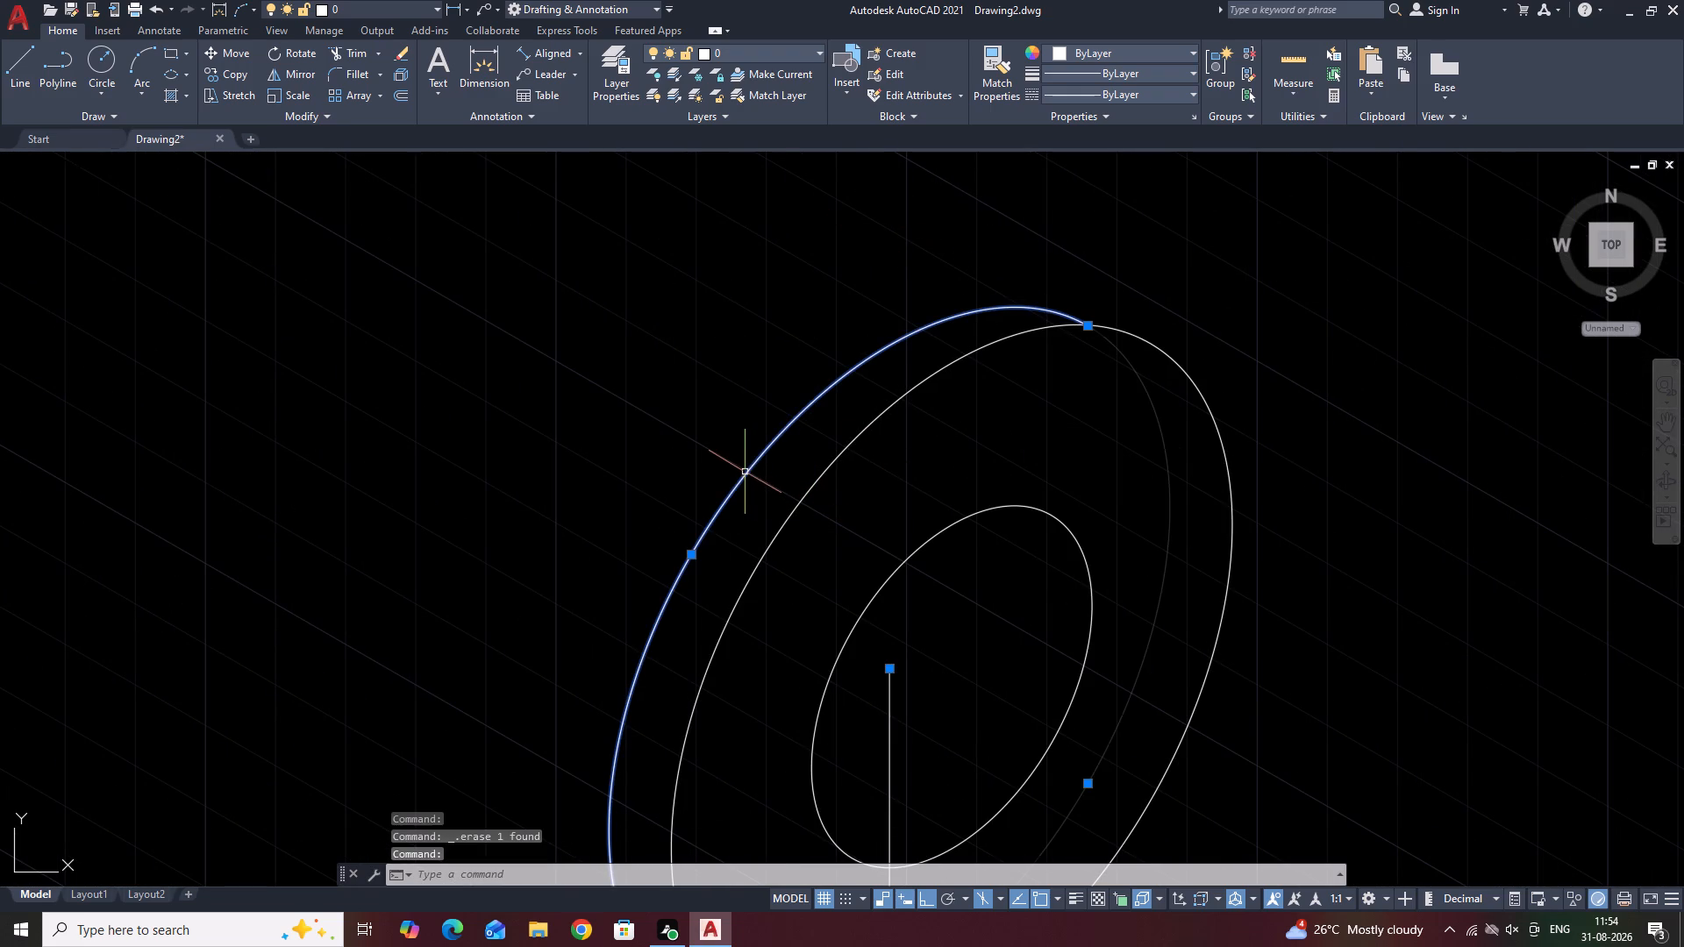
click(232, 75)
click(954, 689)
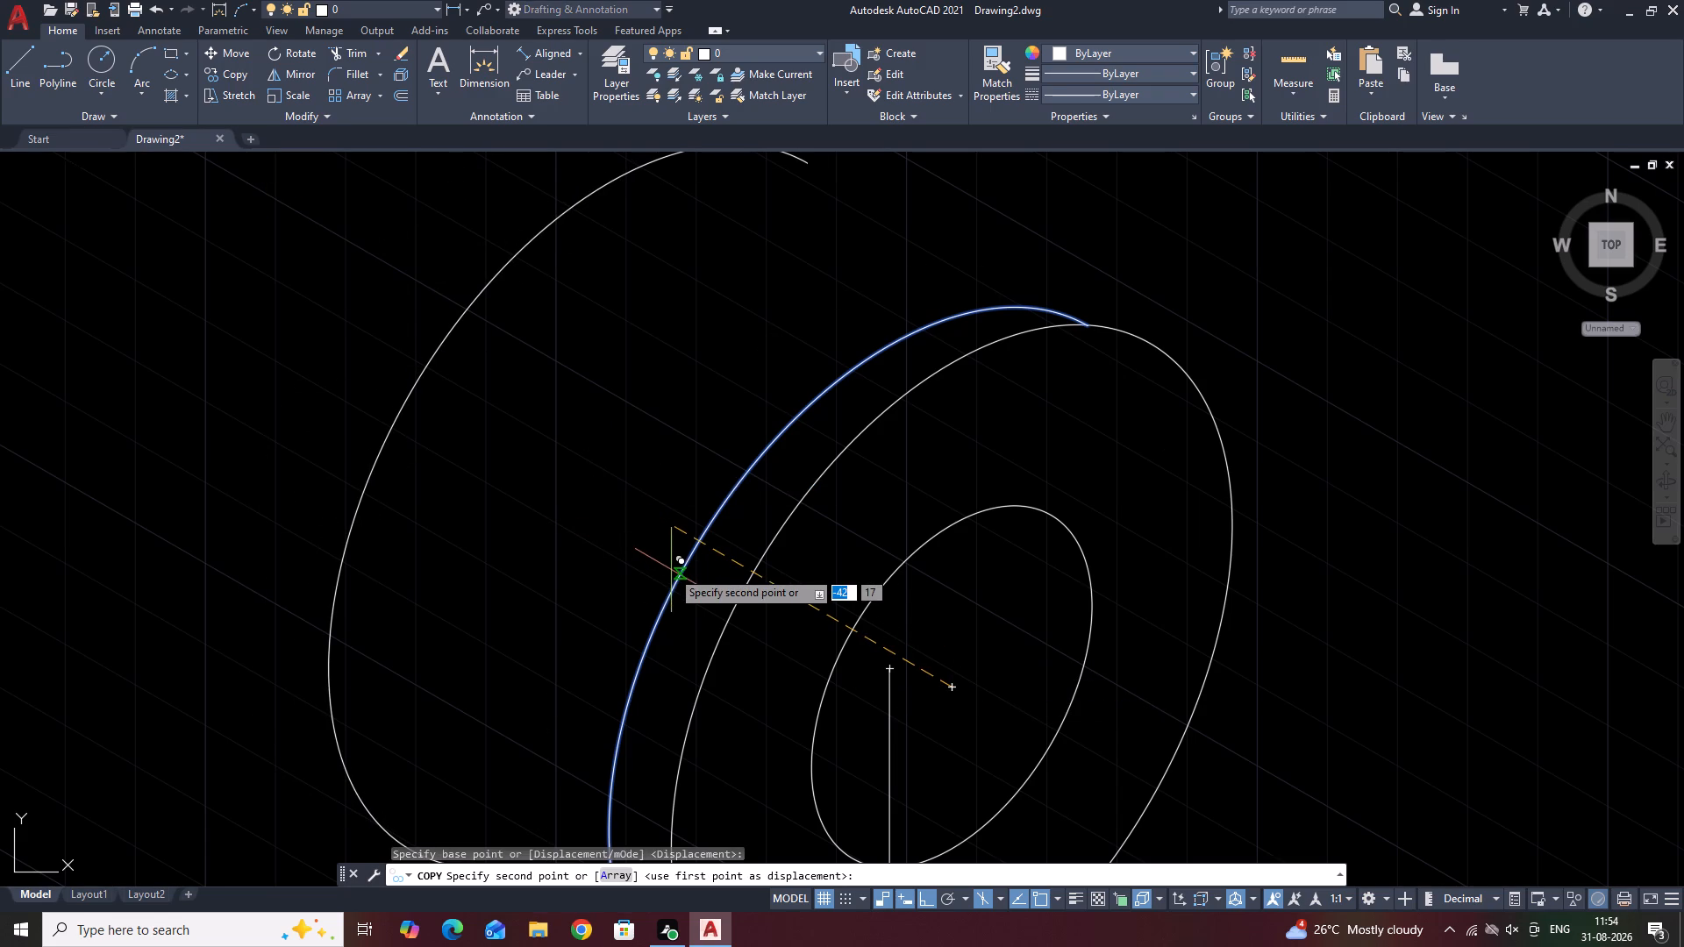
text(40)
key(Return)
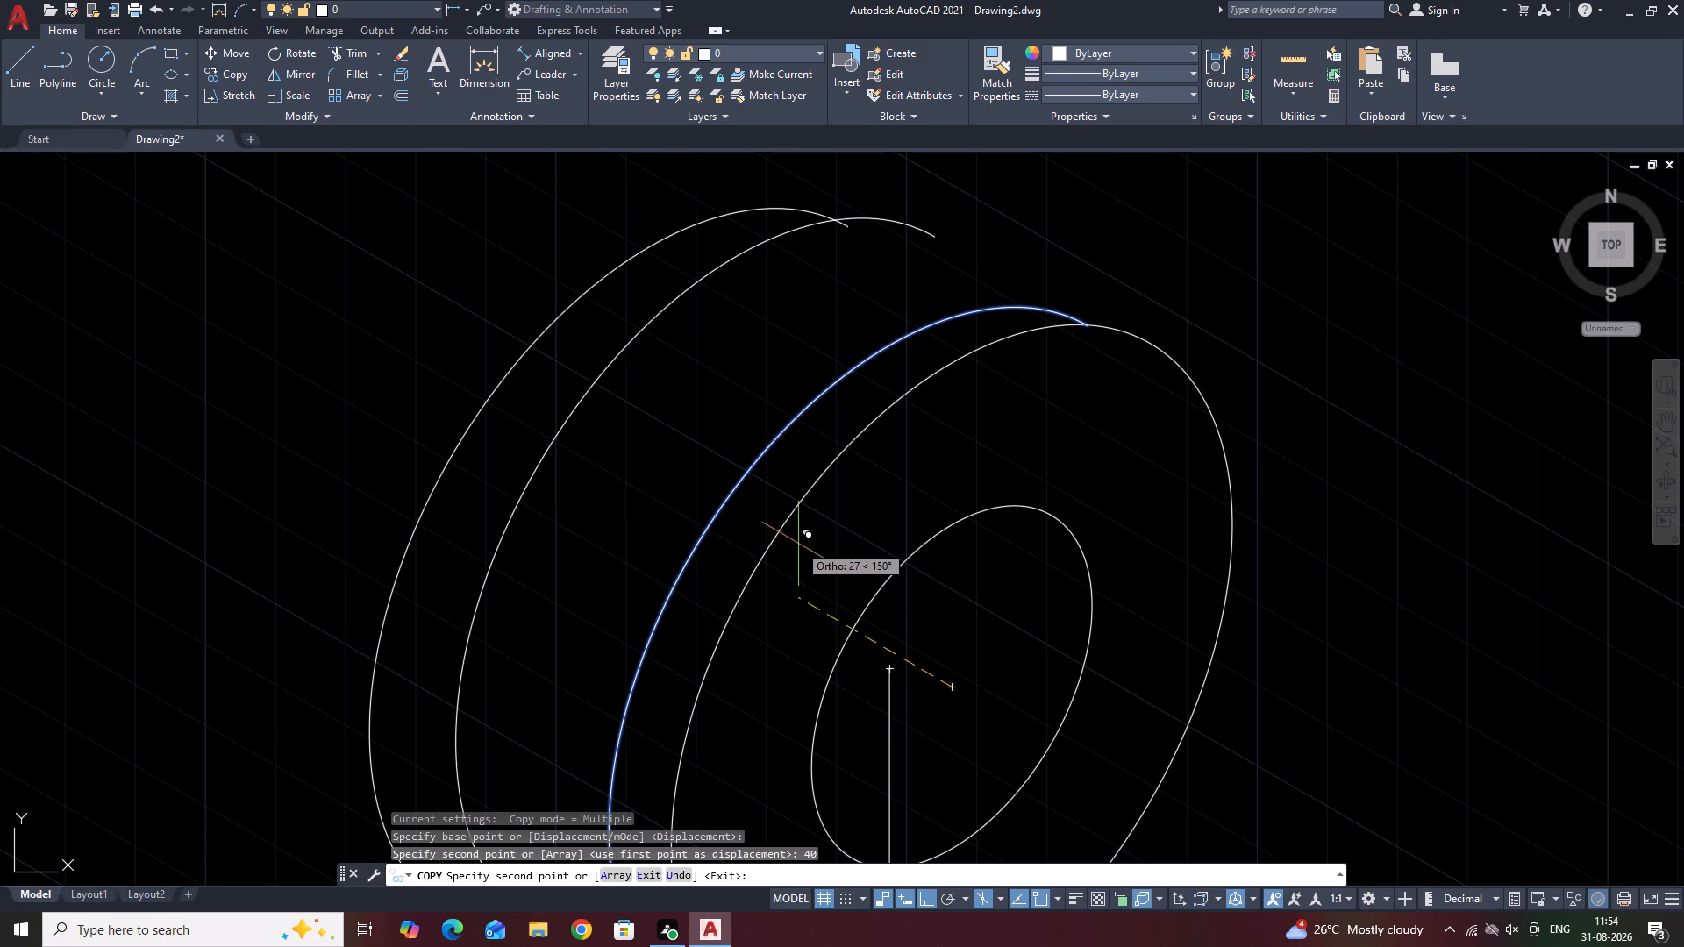
key(Escape)
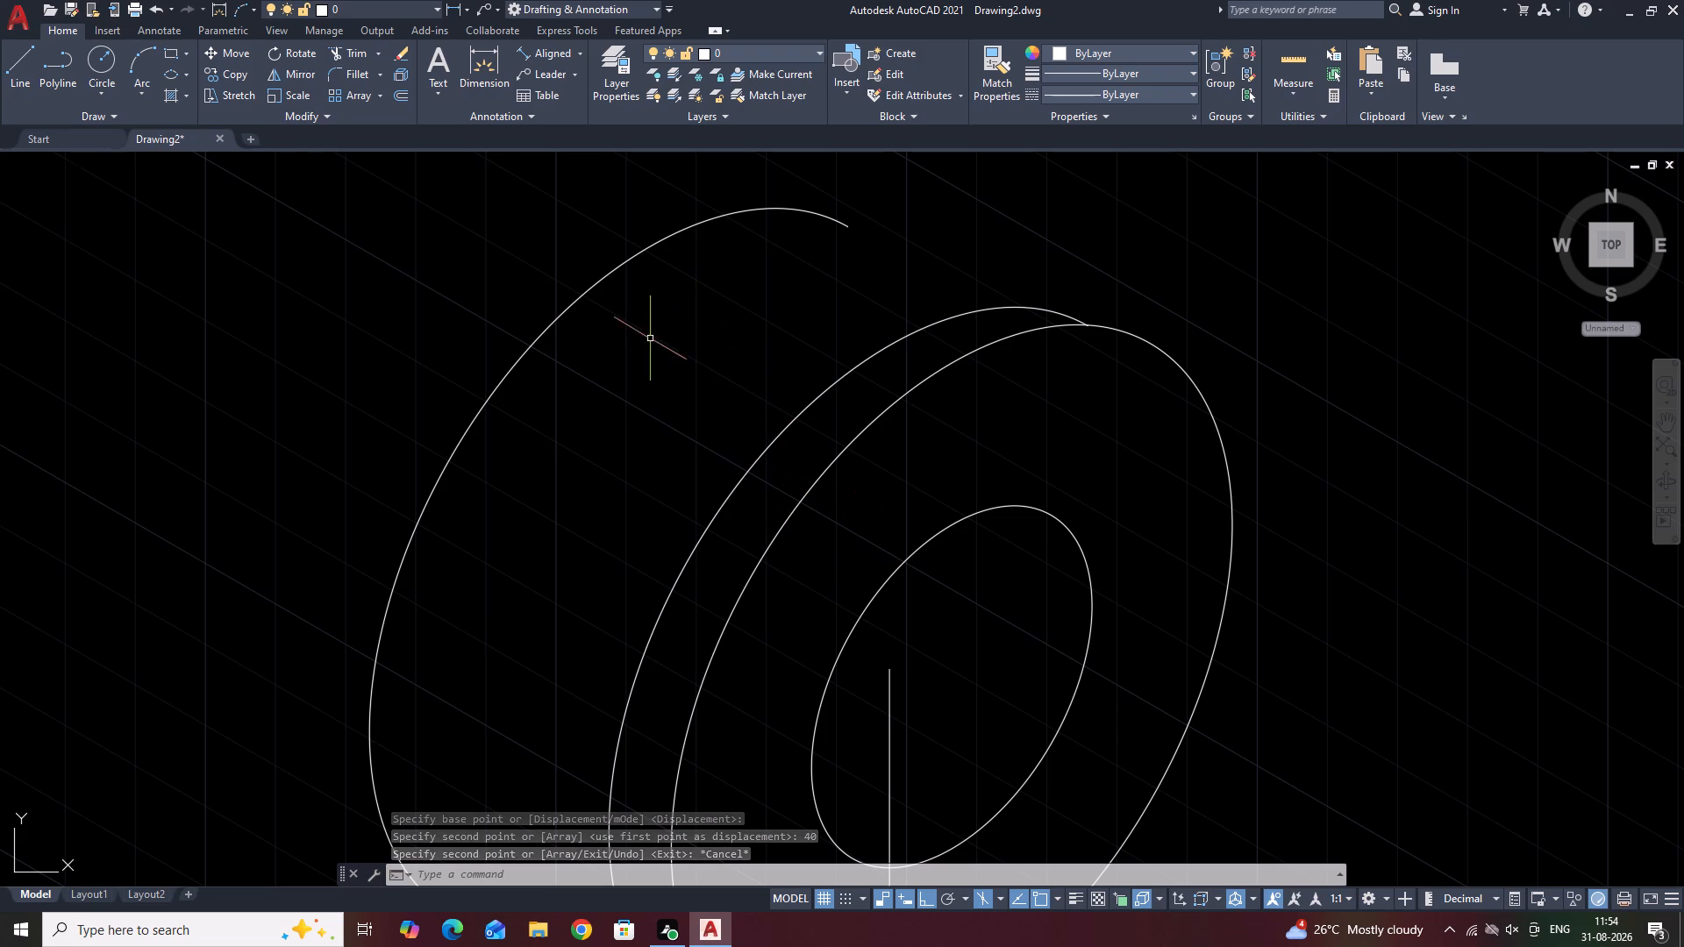
Draw a 50 mm radius isocircle on the right isoplane, centred on the copied rear arc's centre.
click(184, 75)
click(221, 136)
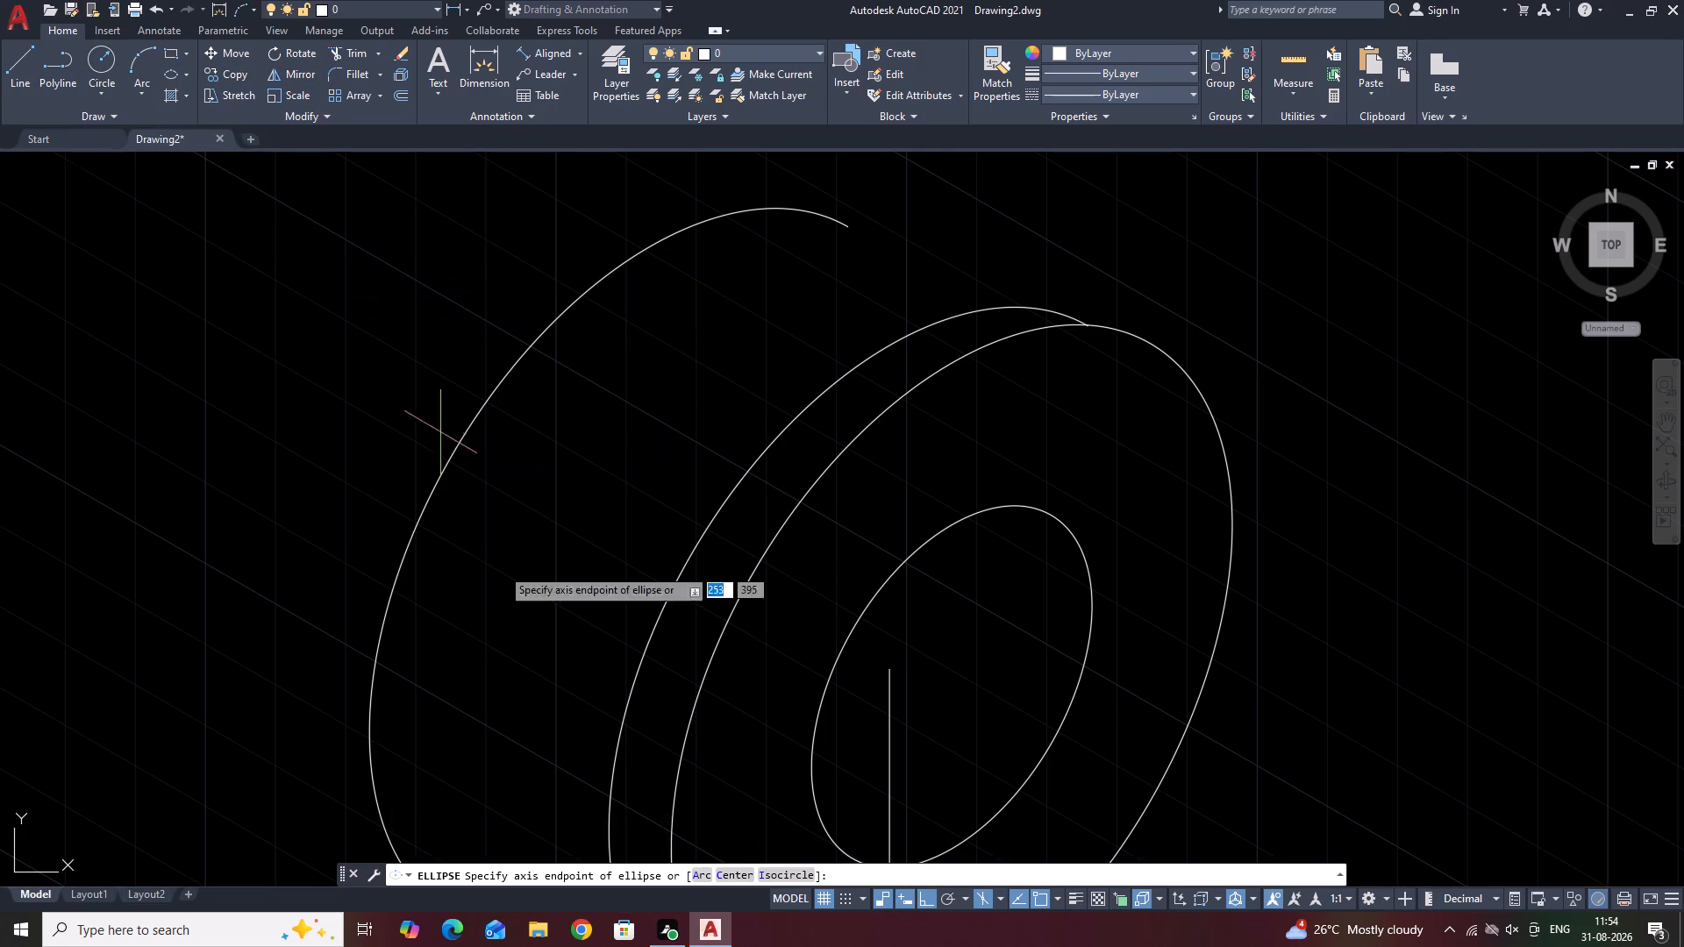
click(785, 879)
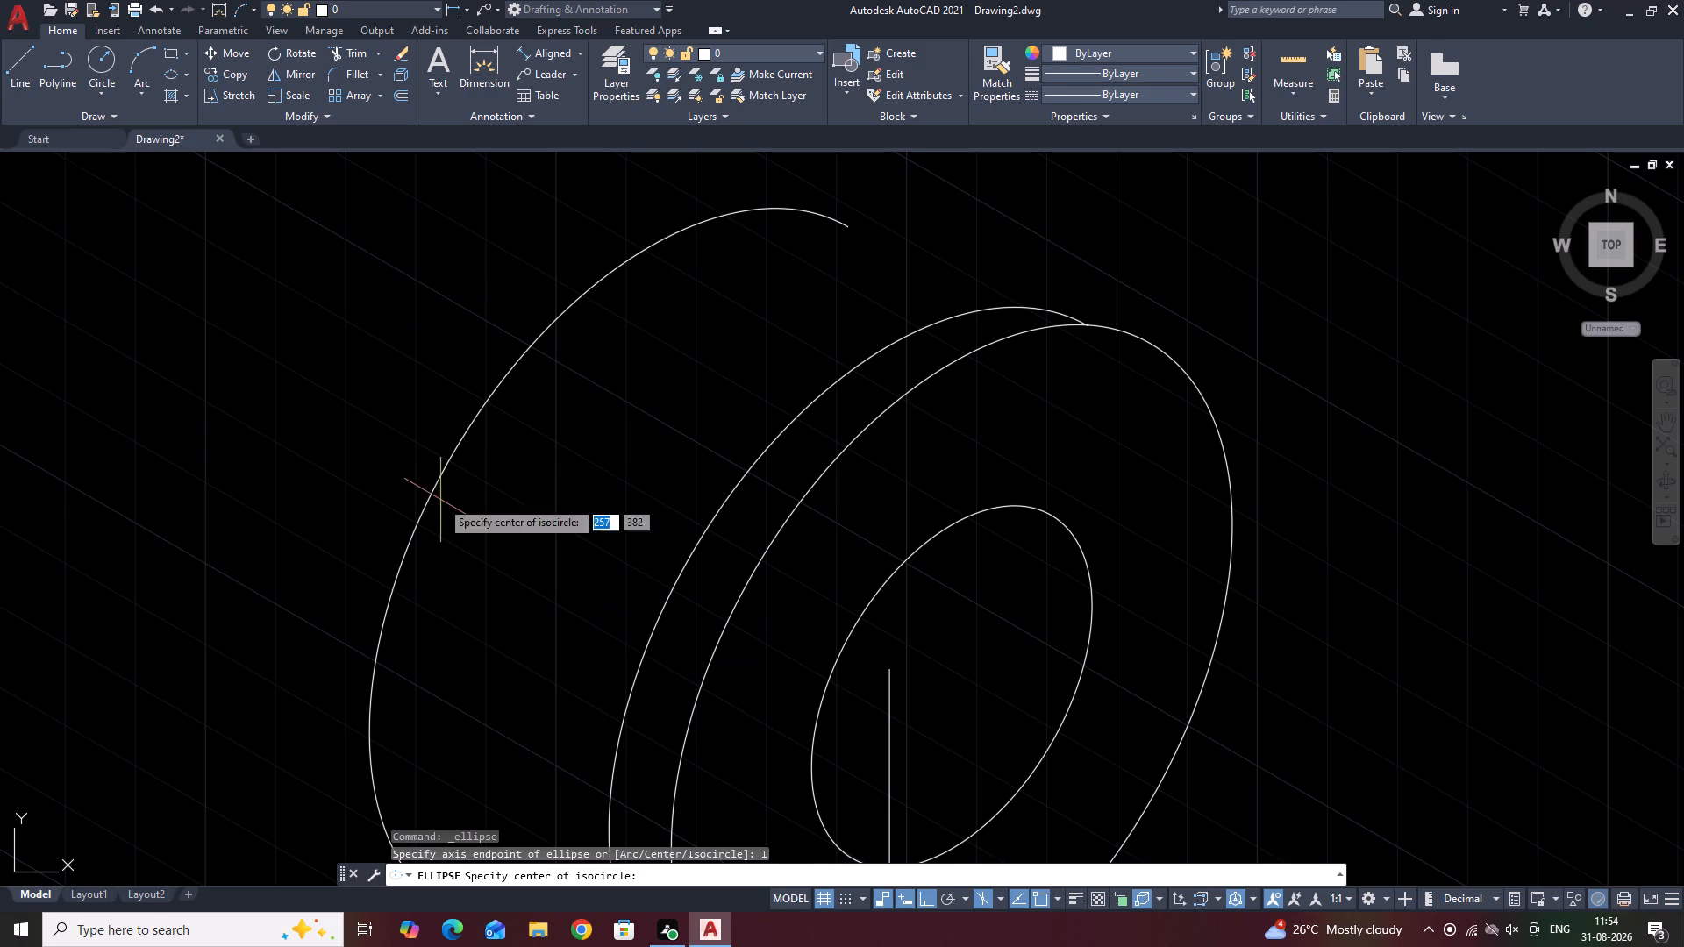
click(648, 570)
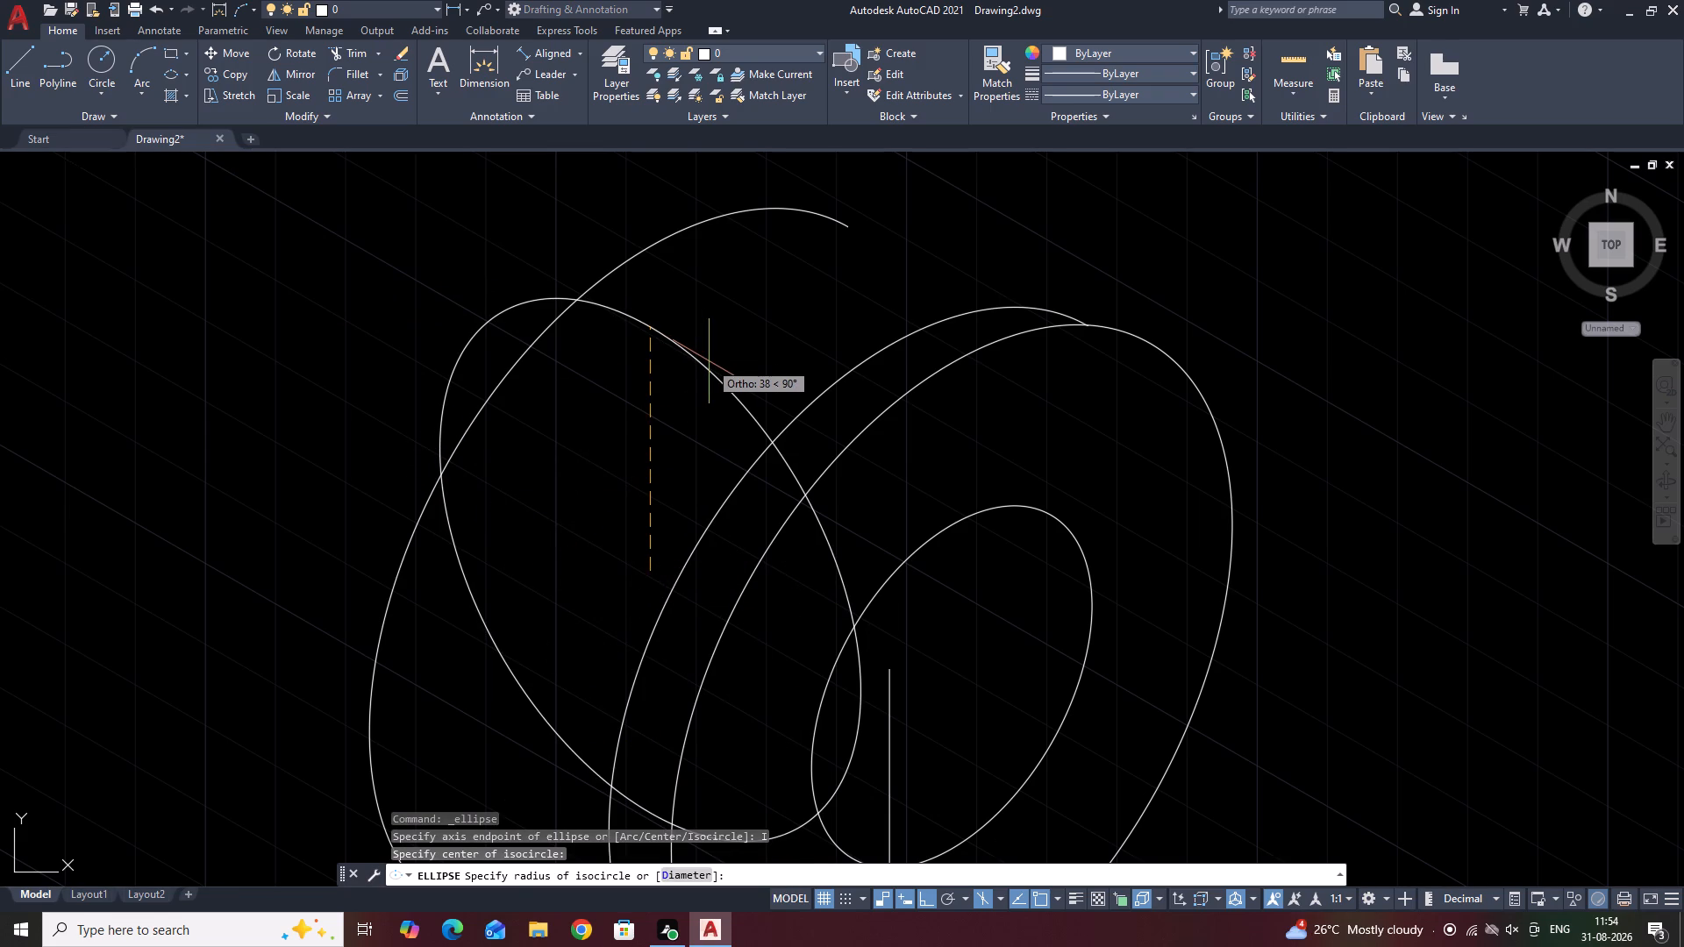
key(F5)
key(F5)
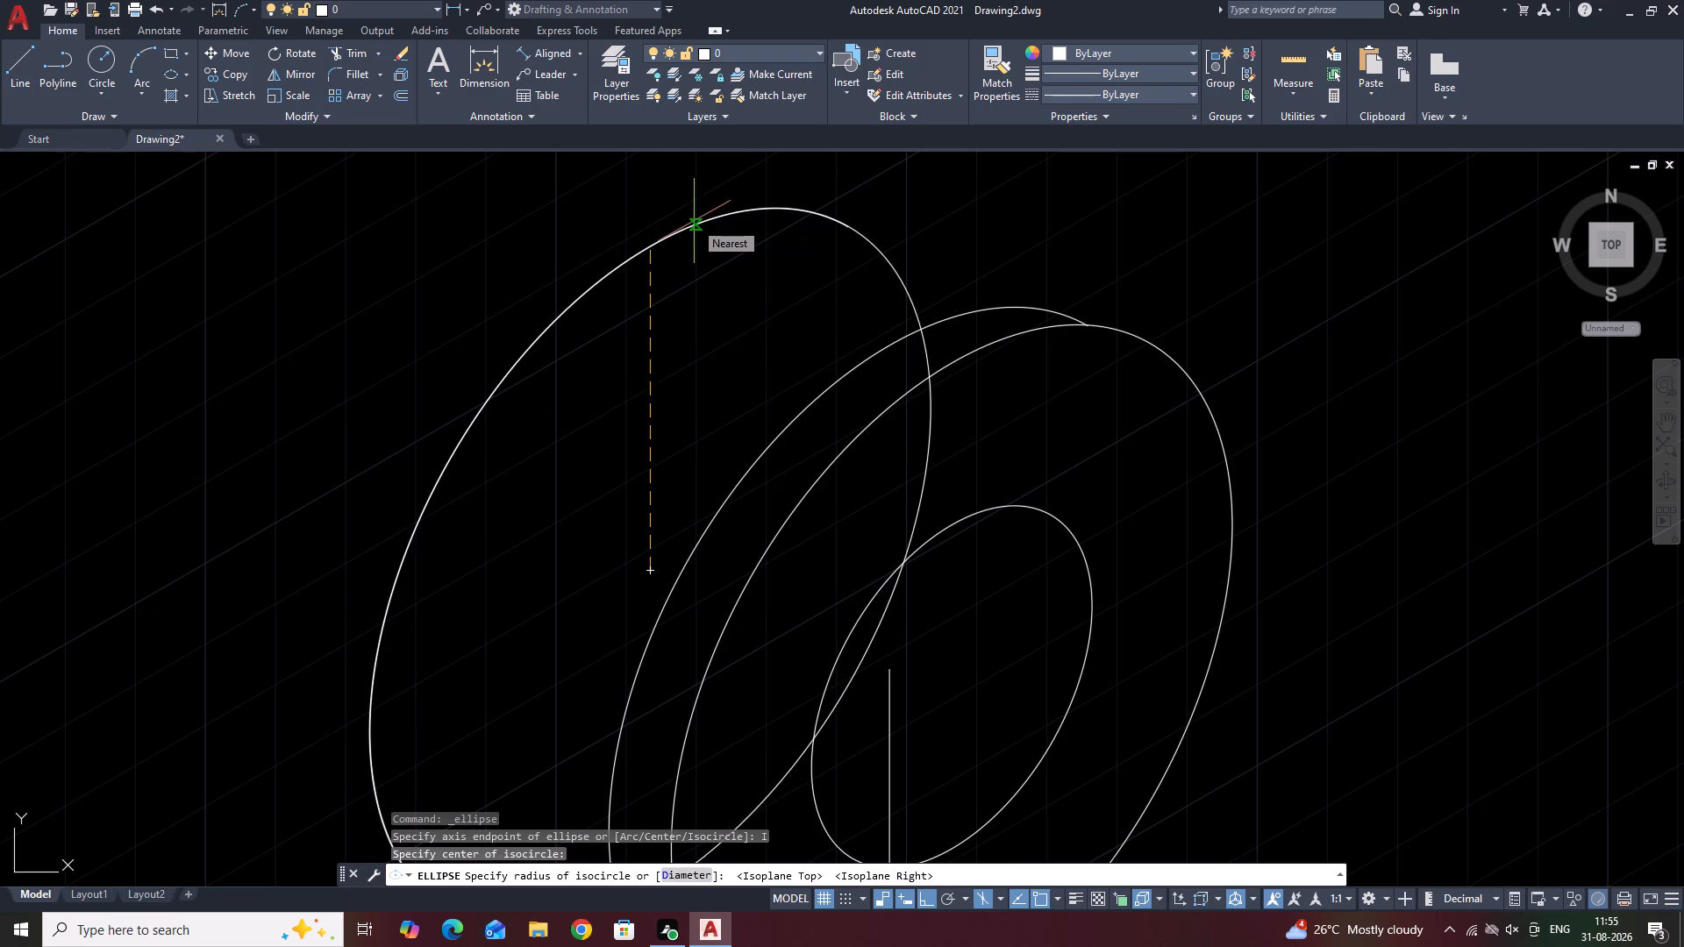
text(50)
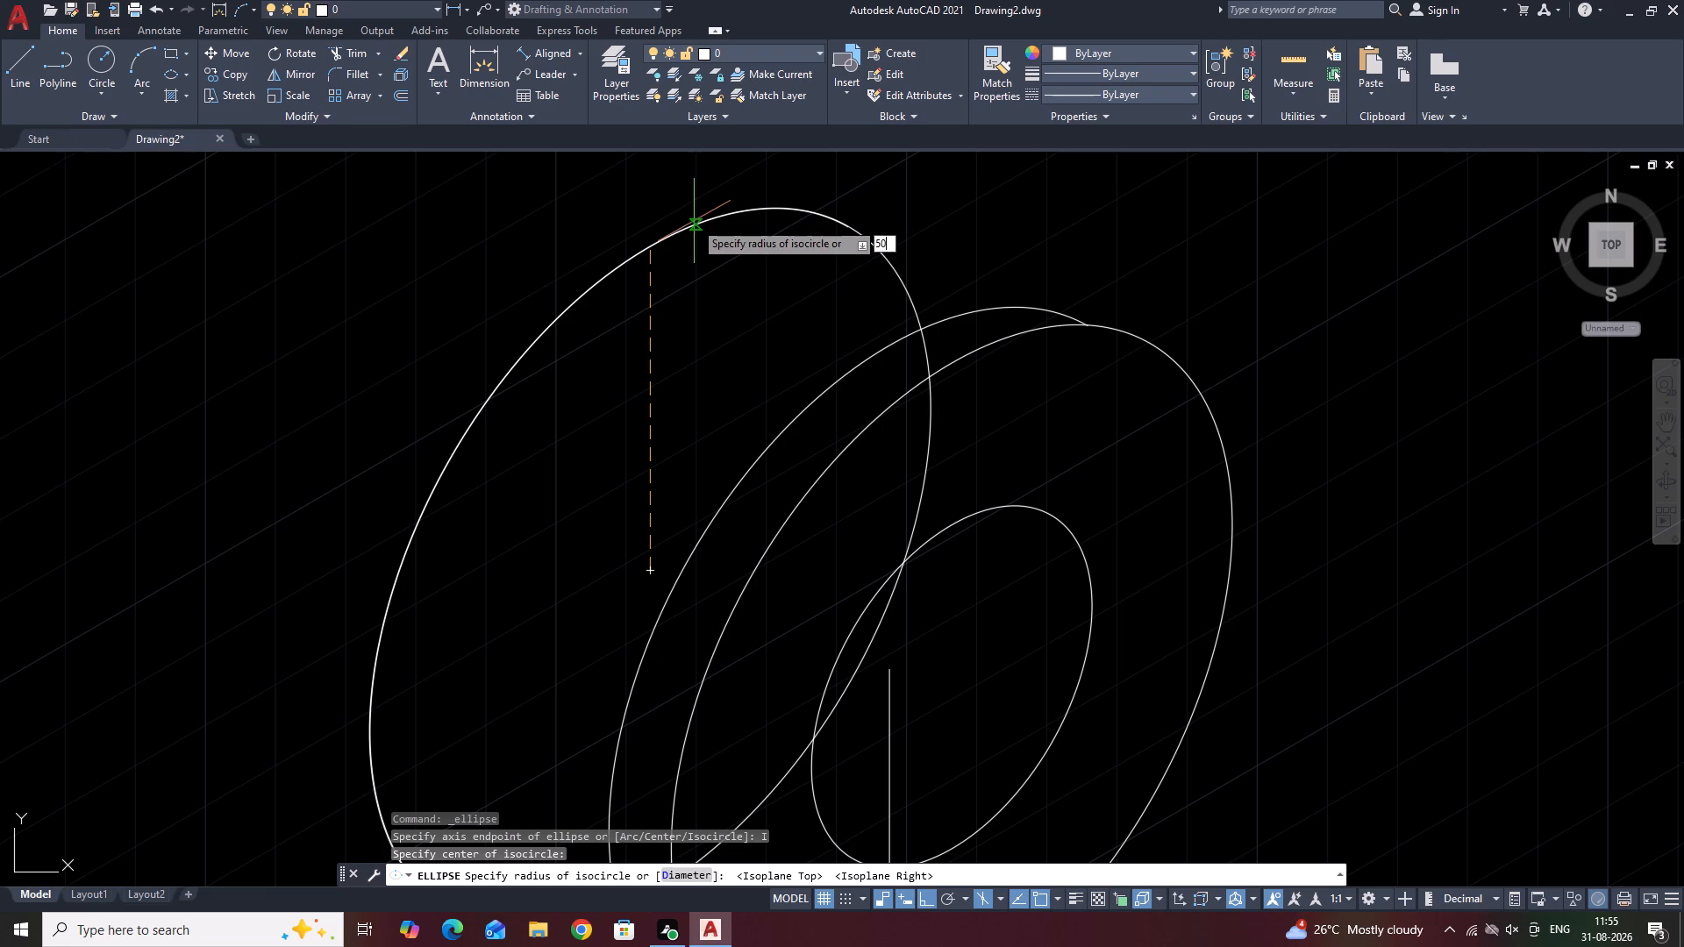
key(Return)
click(569, 310)
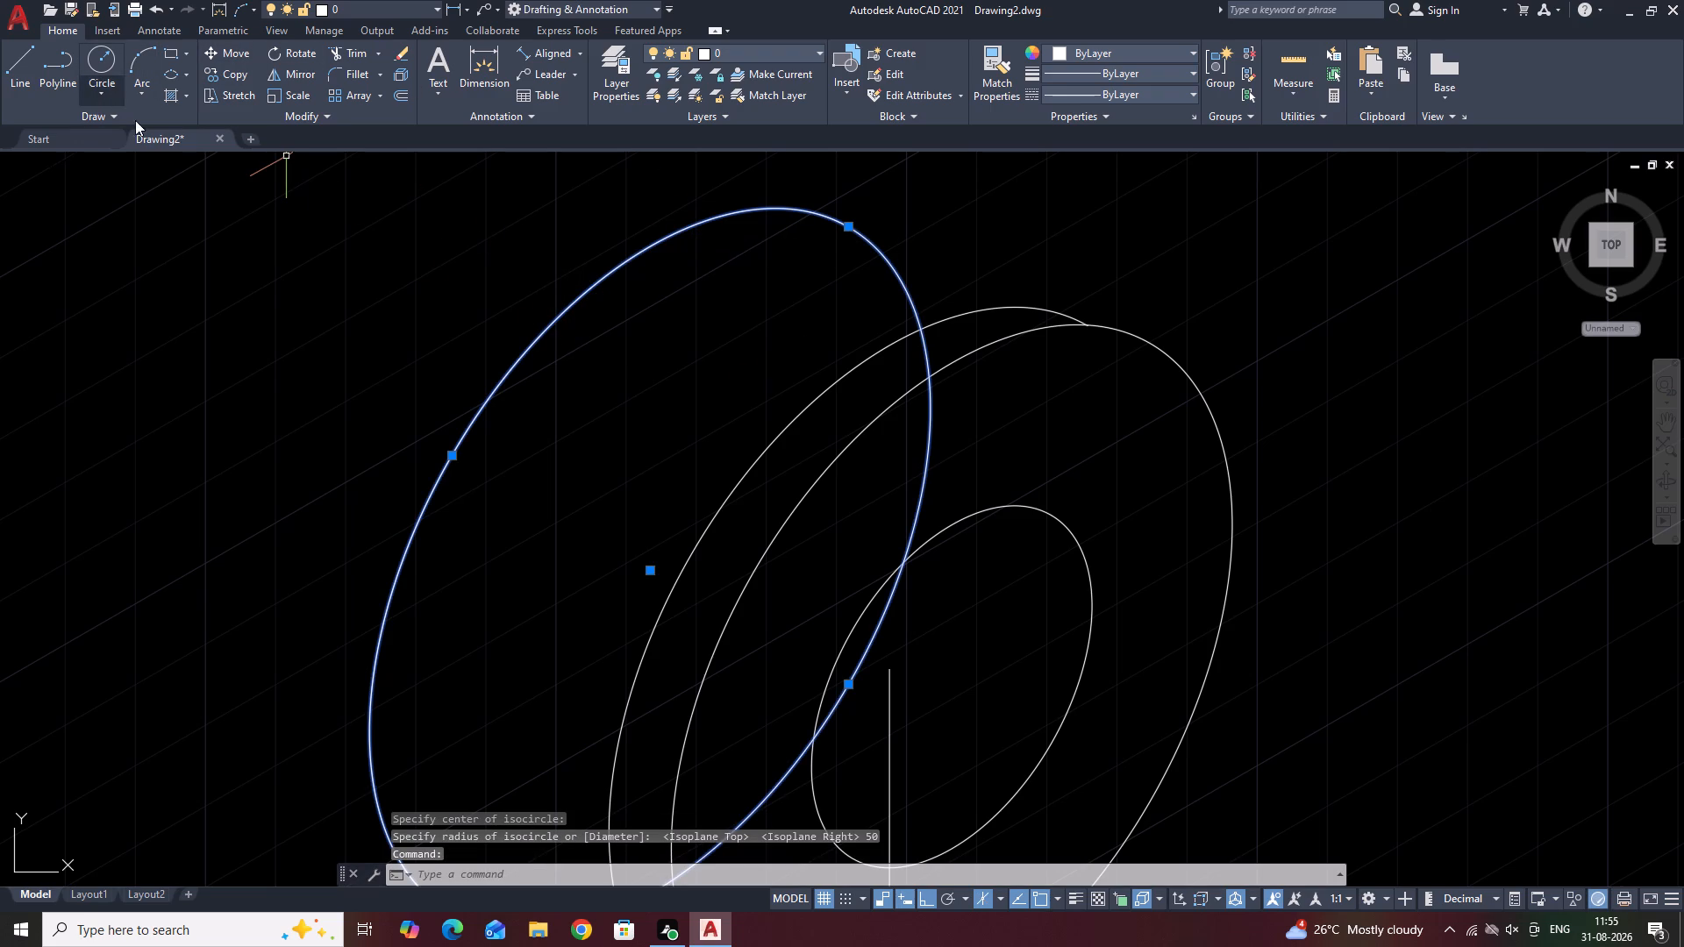
key(Escape)
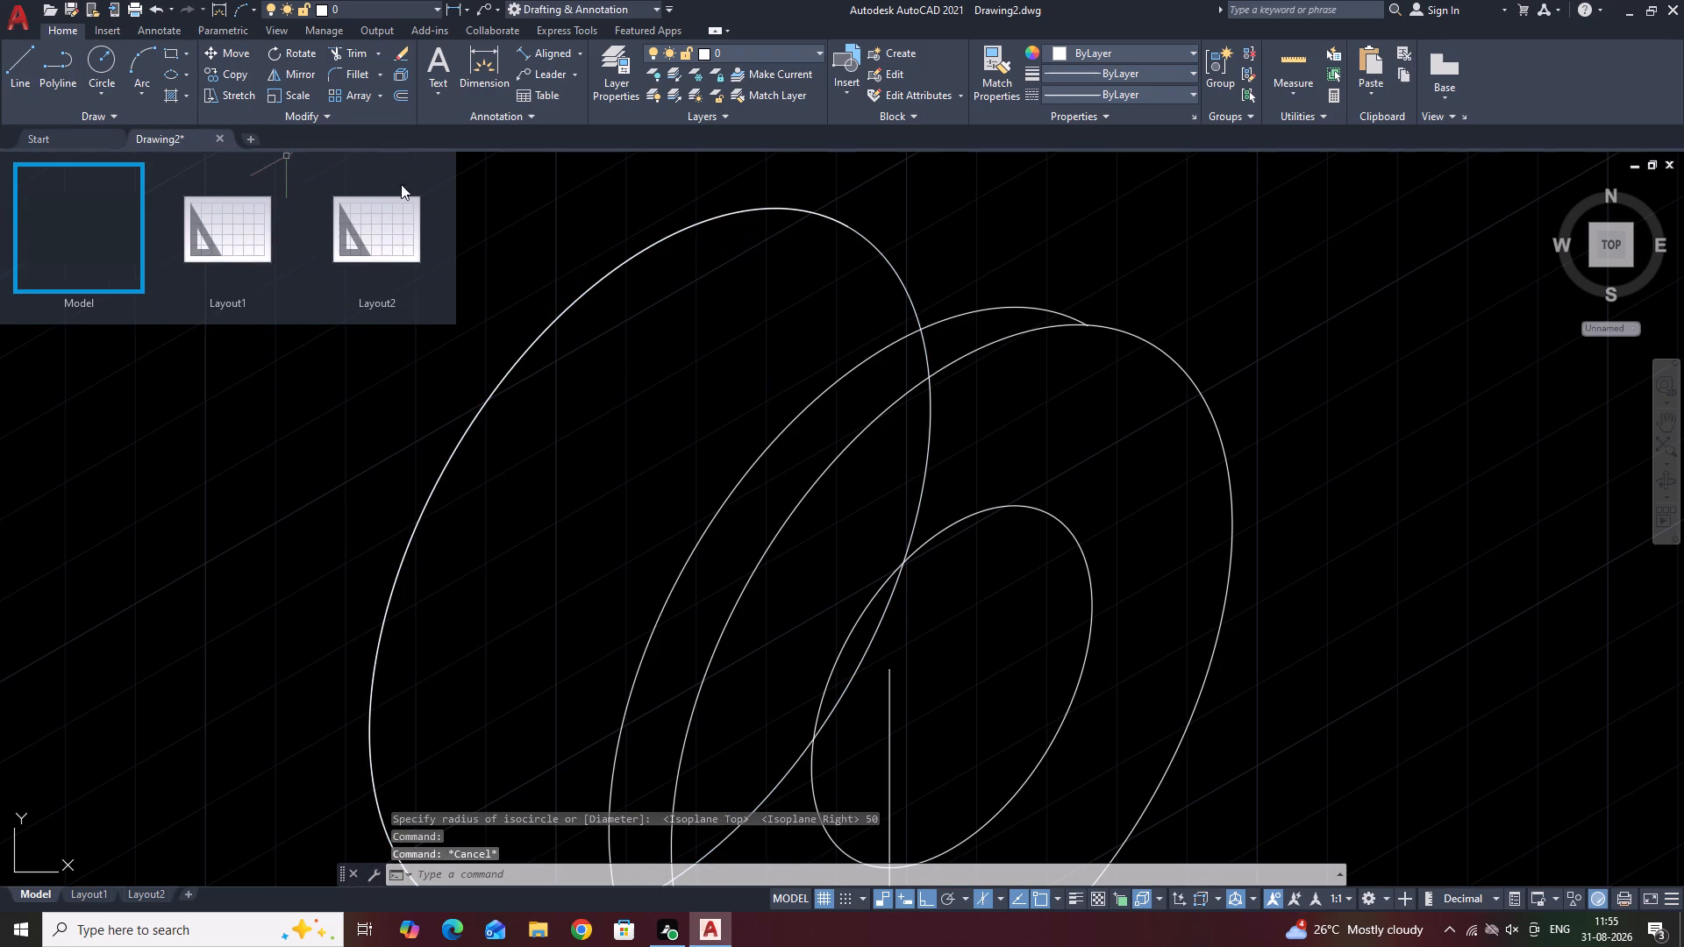
Trim away the parts of the rear 50 mm radius isocircle hidden behind the two front isocircles.
click(366, 55)
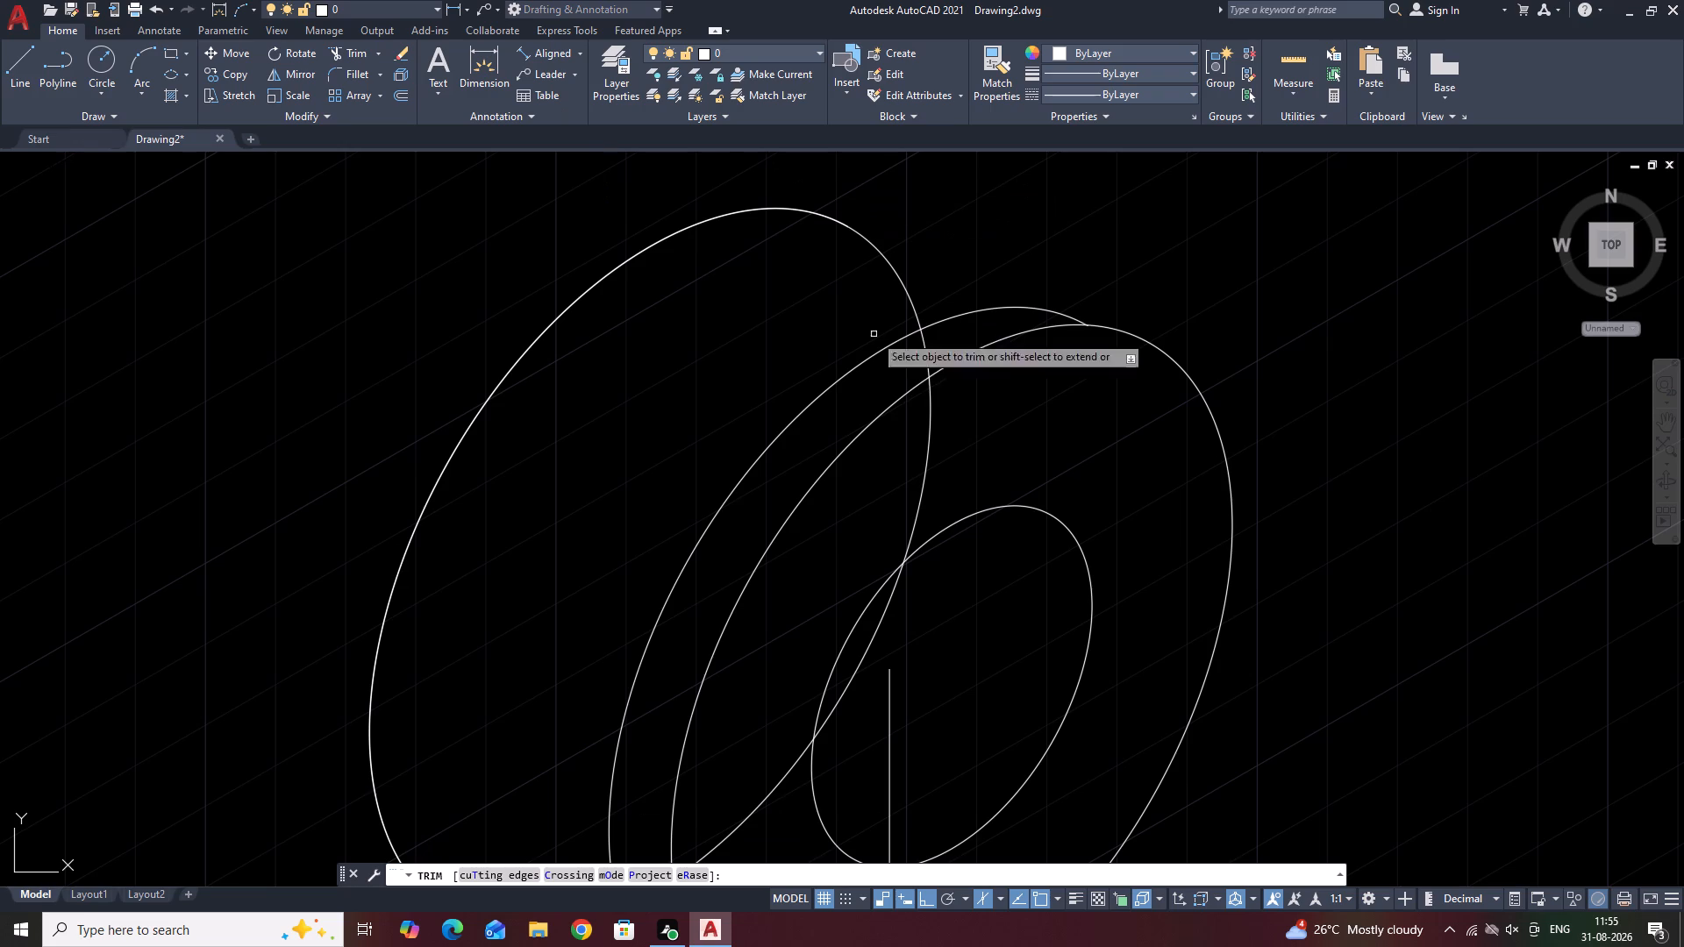
click(924, 346)
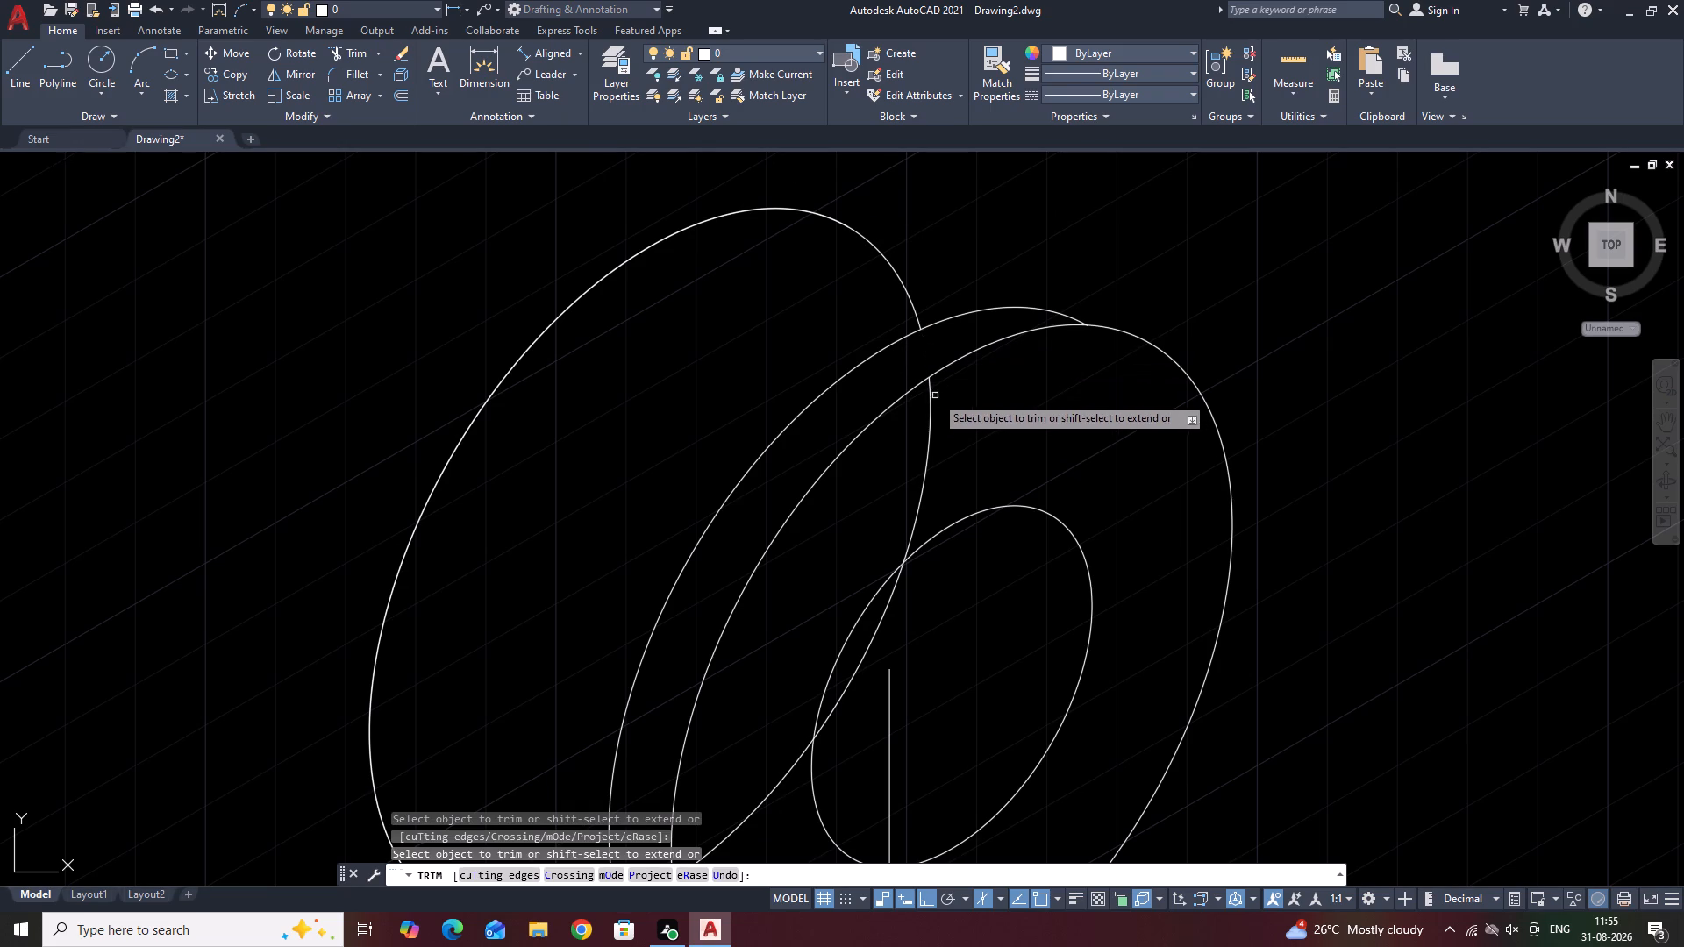
click(928, 401)
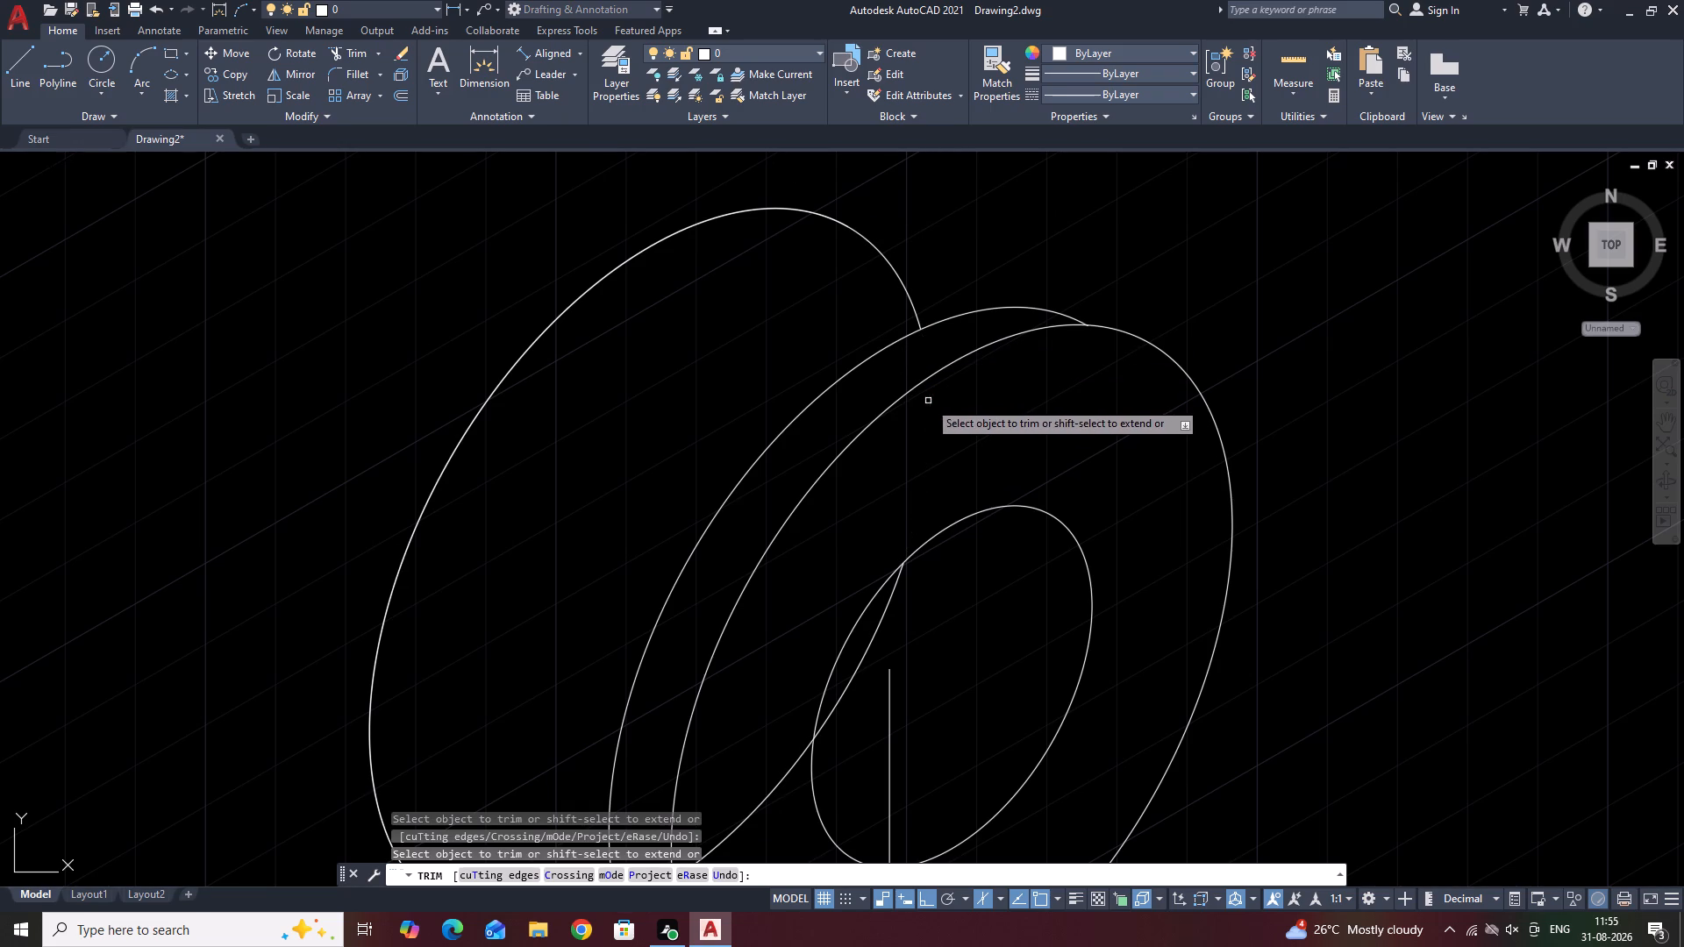
click(841, 697)
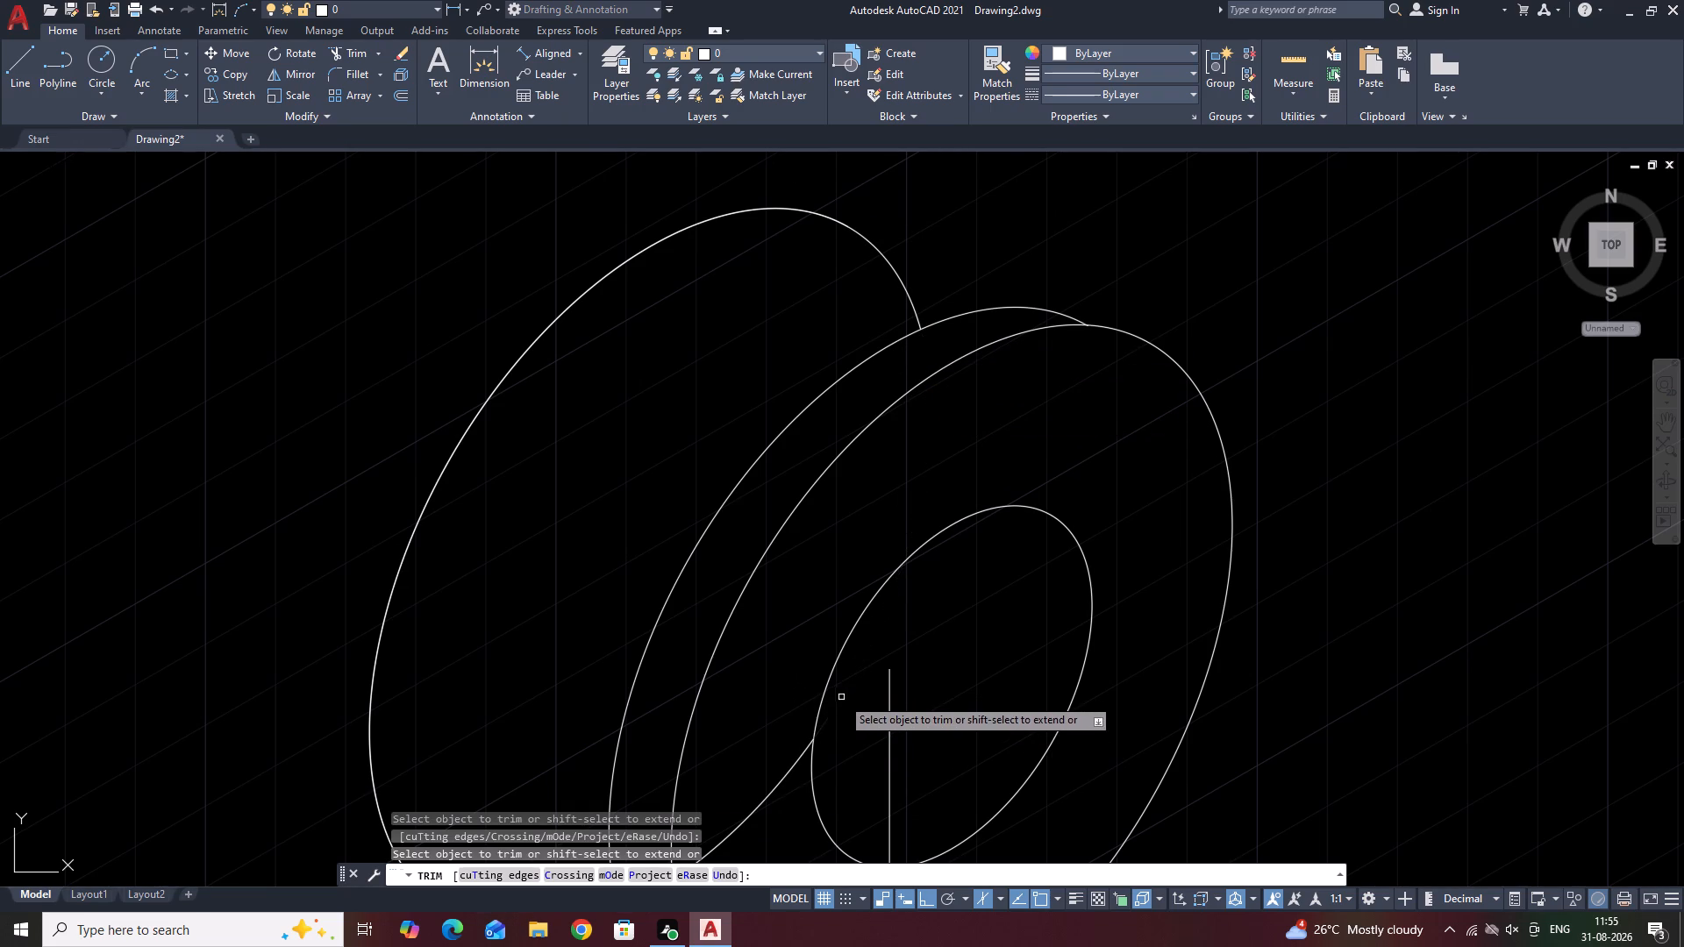
scroll(841, 719, down, 3)
scroll(797, 785, up, 2)
click(814, 698)
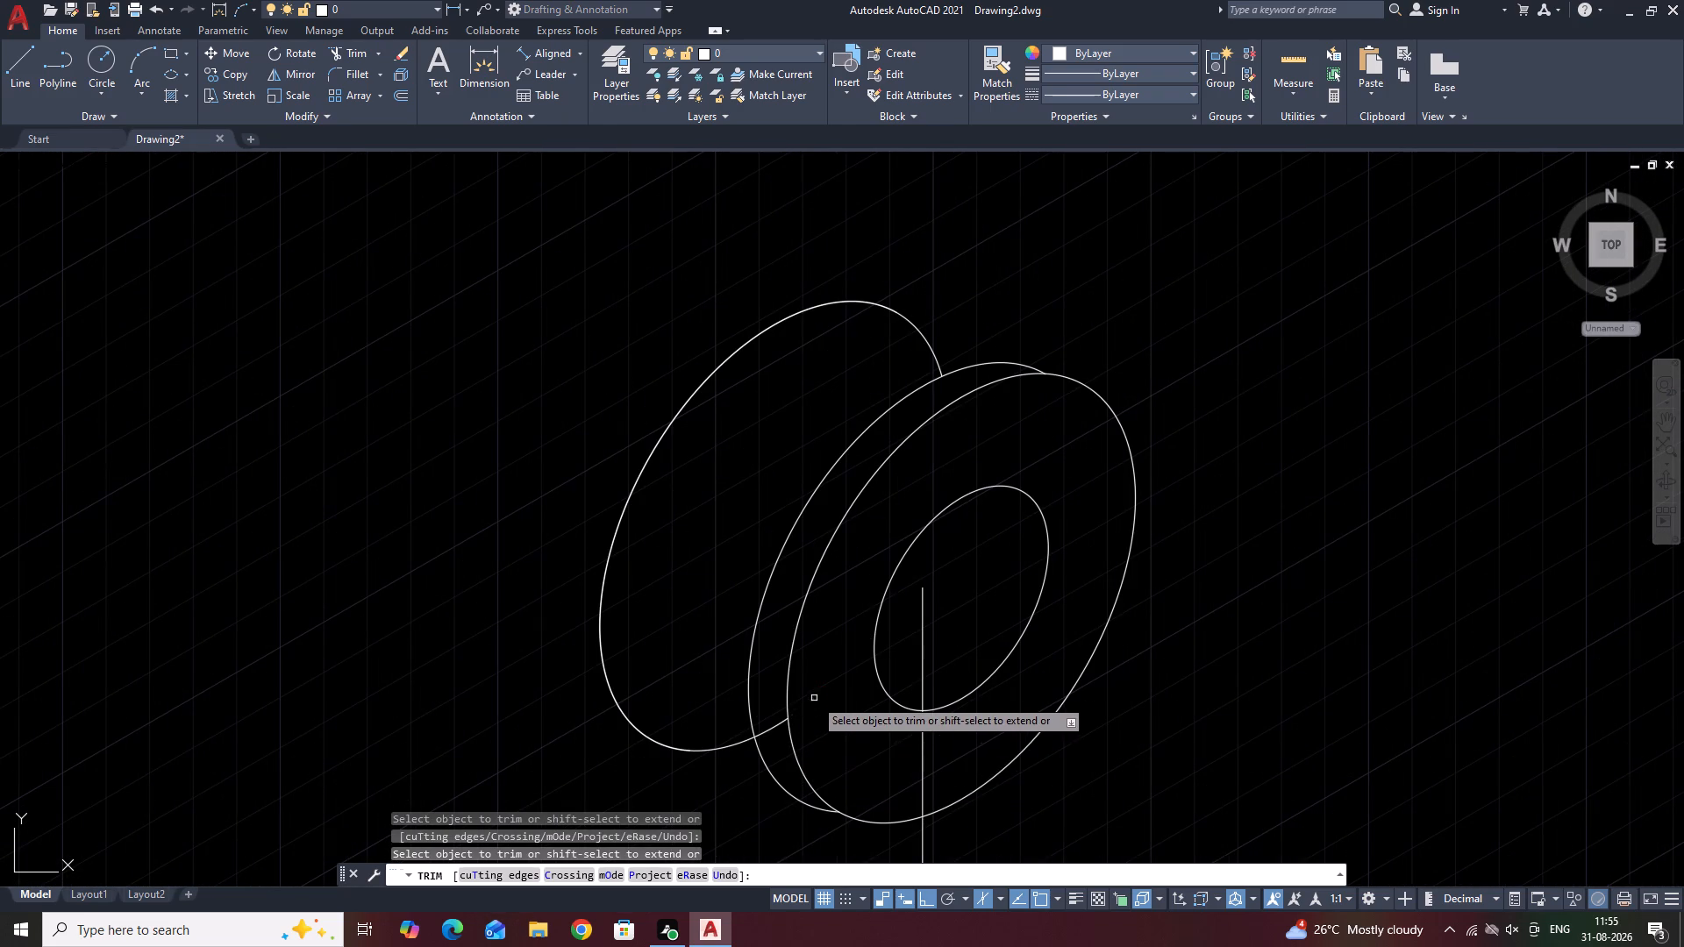
click(774, 729)
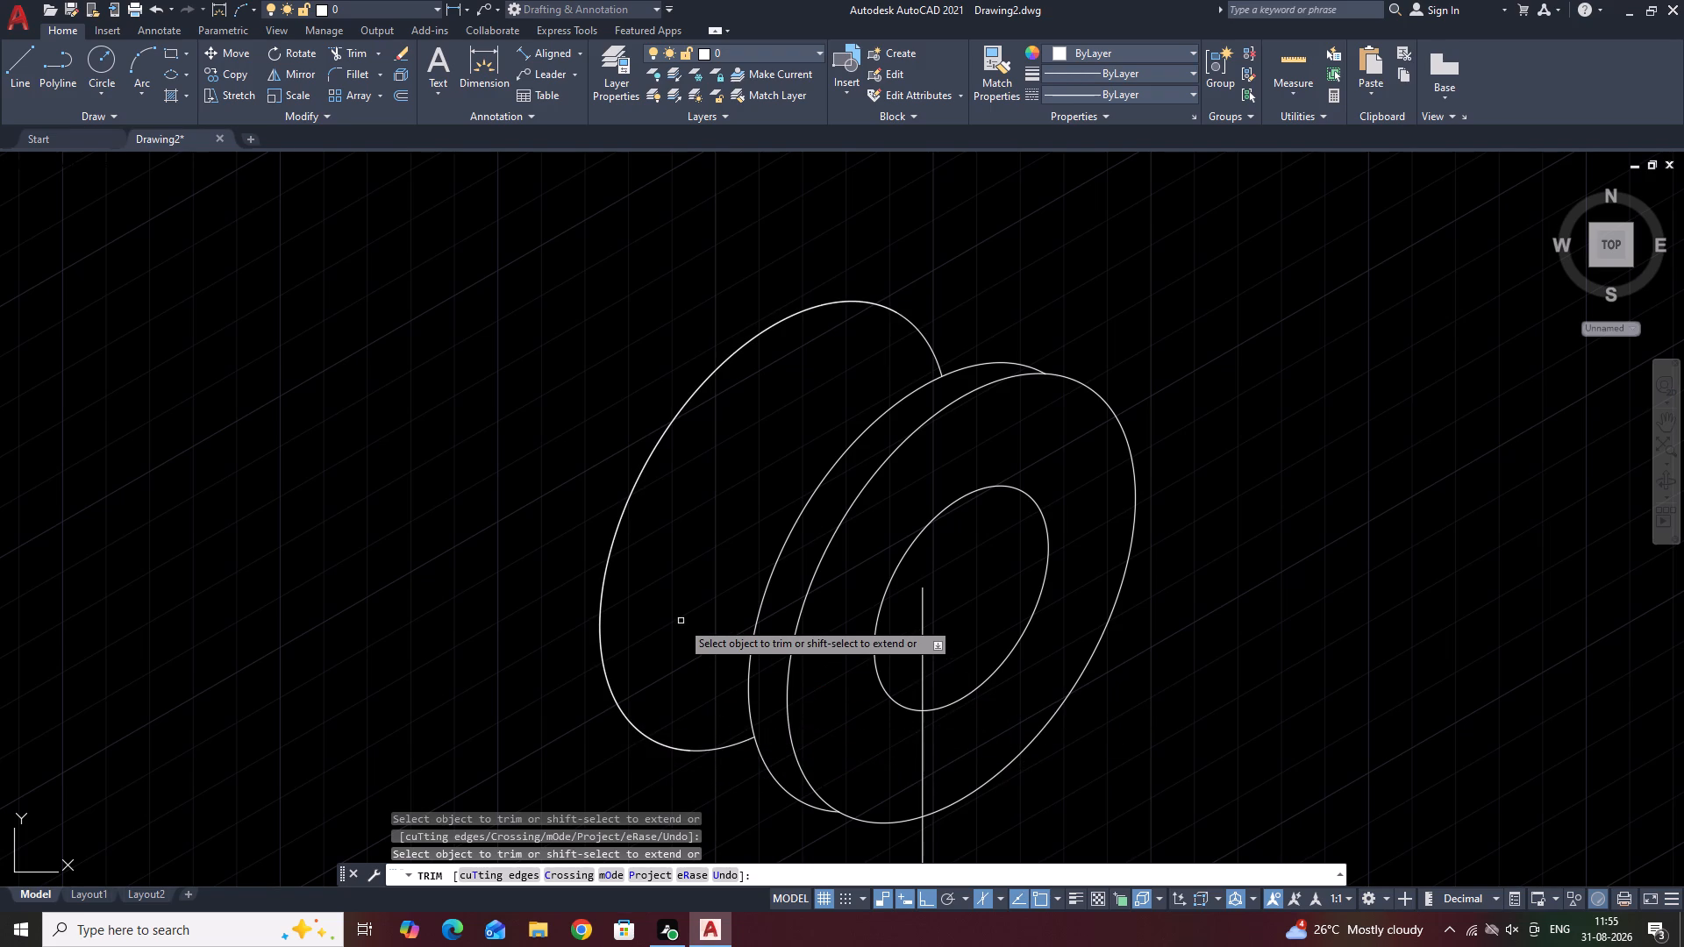
key(Escape)
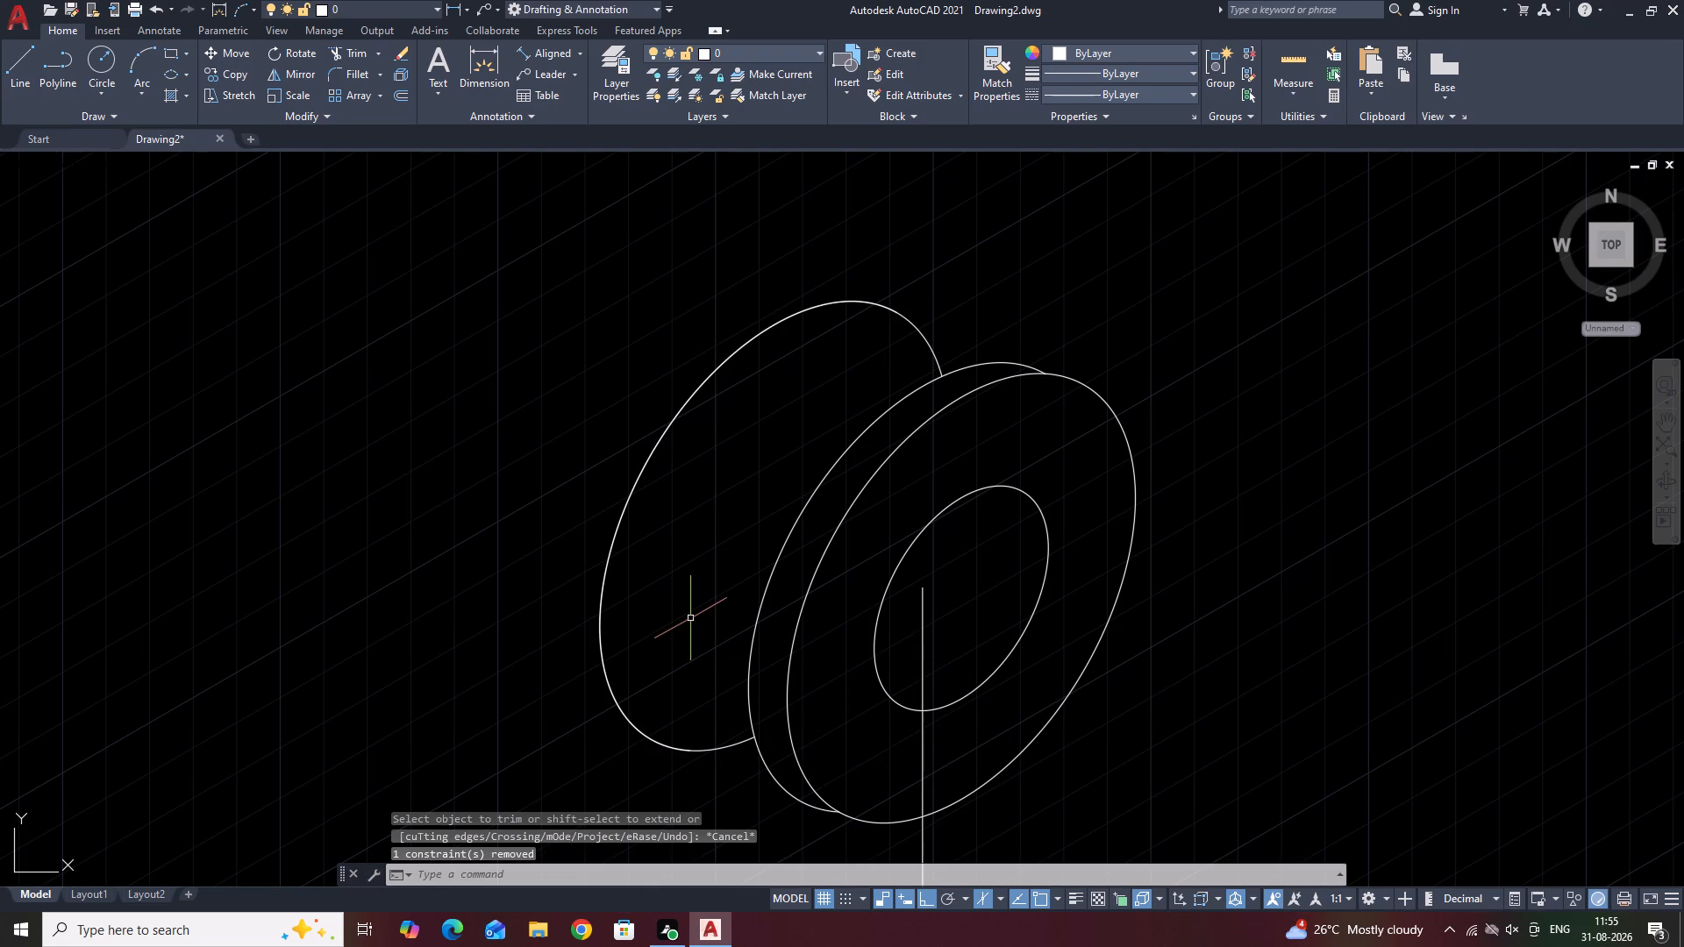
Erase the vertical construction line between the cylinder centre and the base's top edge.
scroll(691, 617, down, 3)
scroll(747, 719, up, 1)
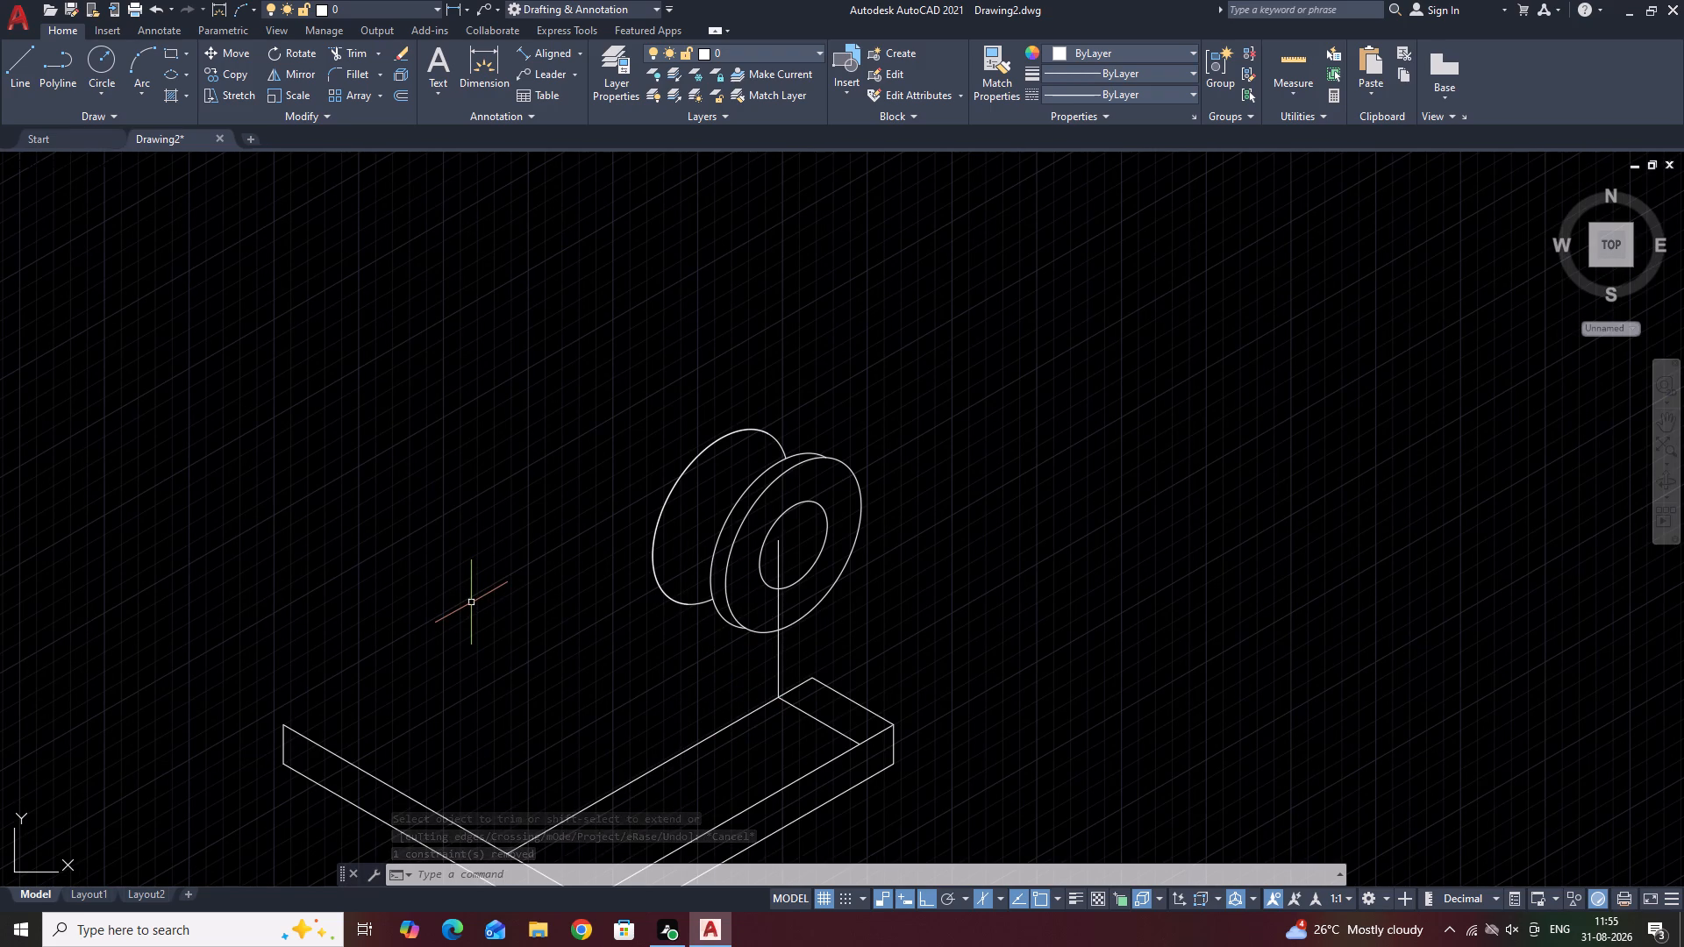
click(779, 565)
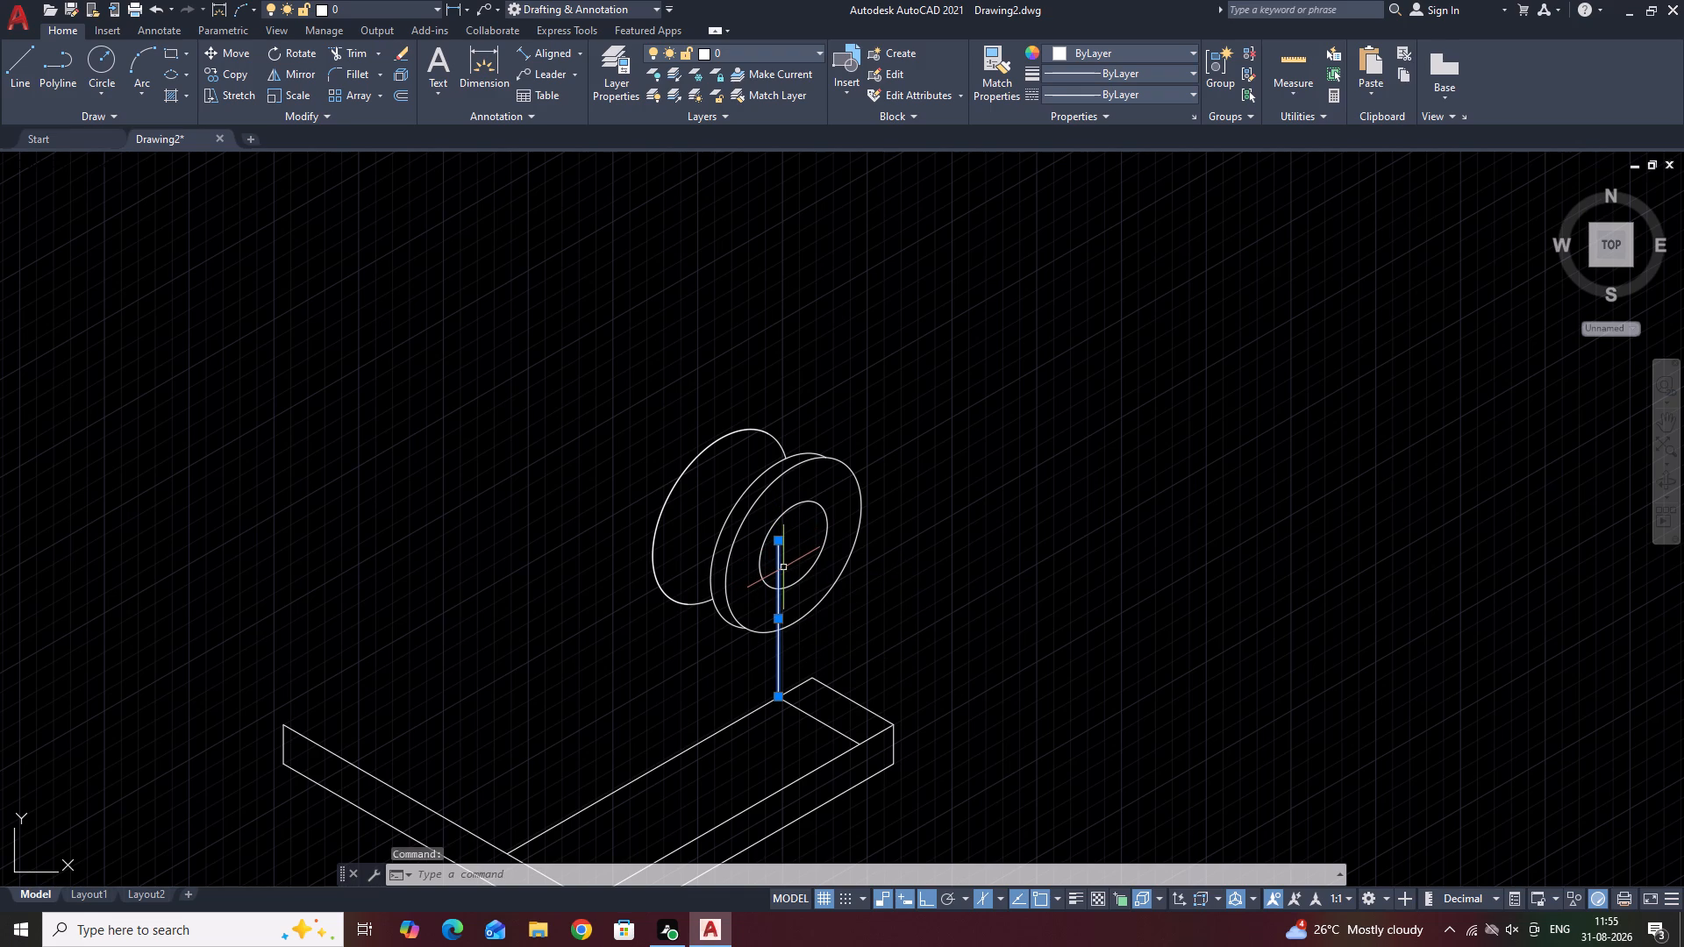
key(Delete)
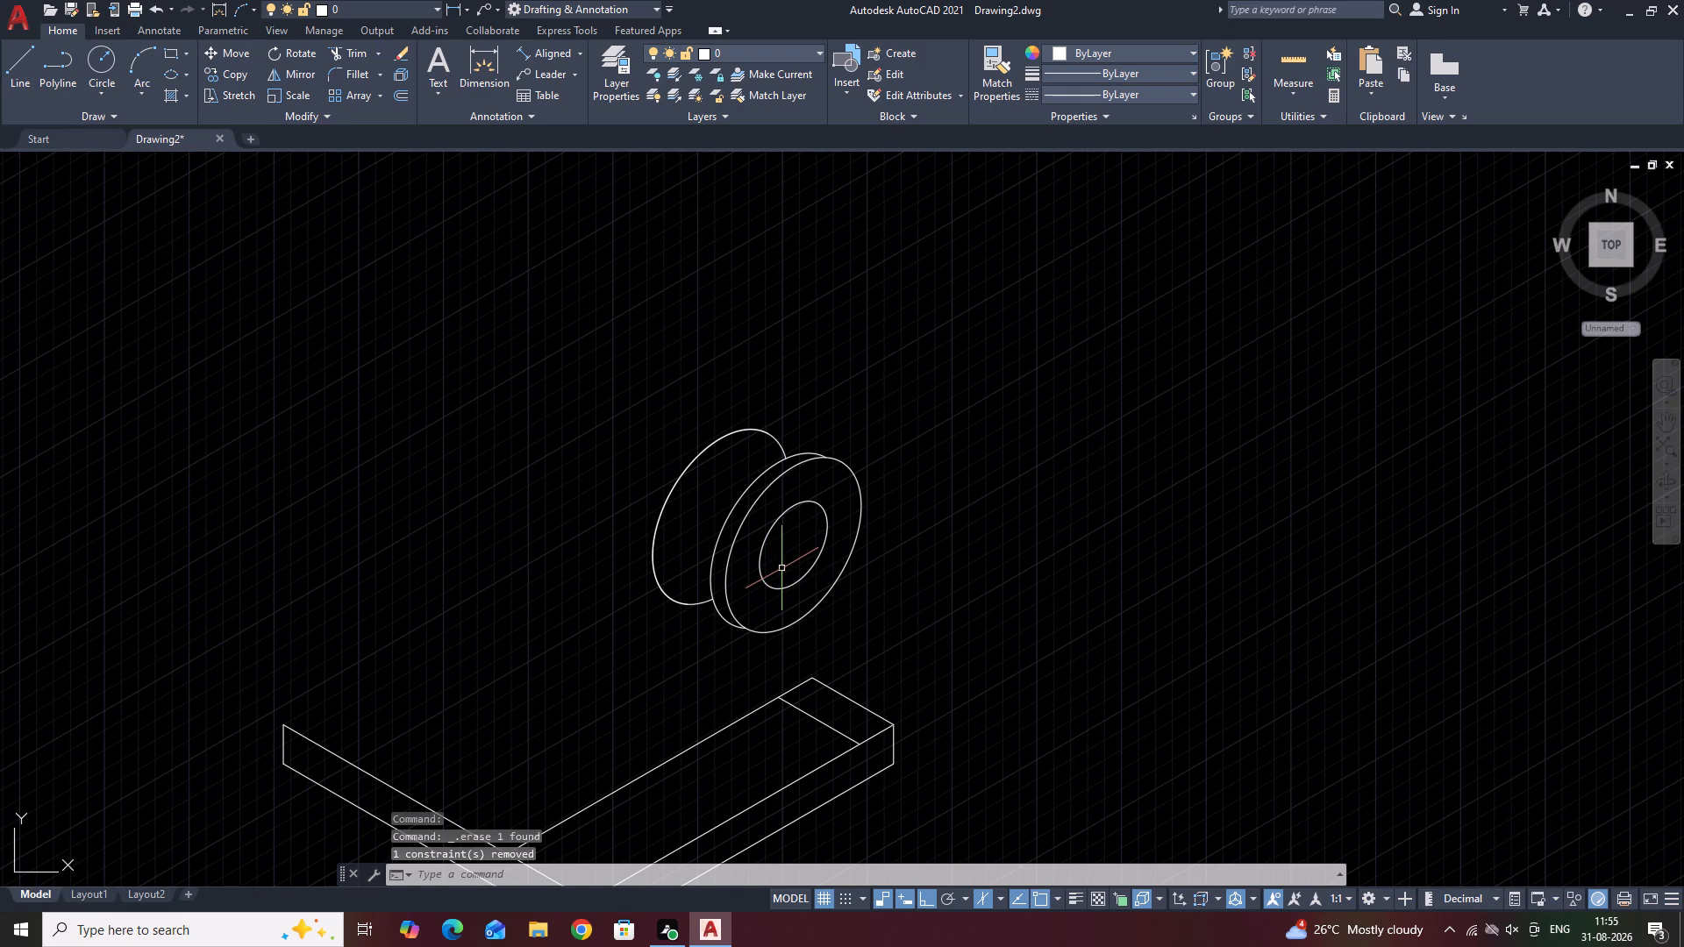
Draw a vertical line from the middle 50 mm radius arc's centre down to the cross line's rear end on the base's top face.
scroll(775, 570, up, 2)
scroll(775, 570, down, 2)
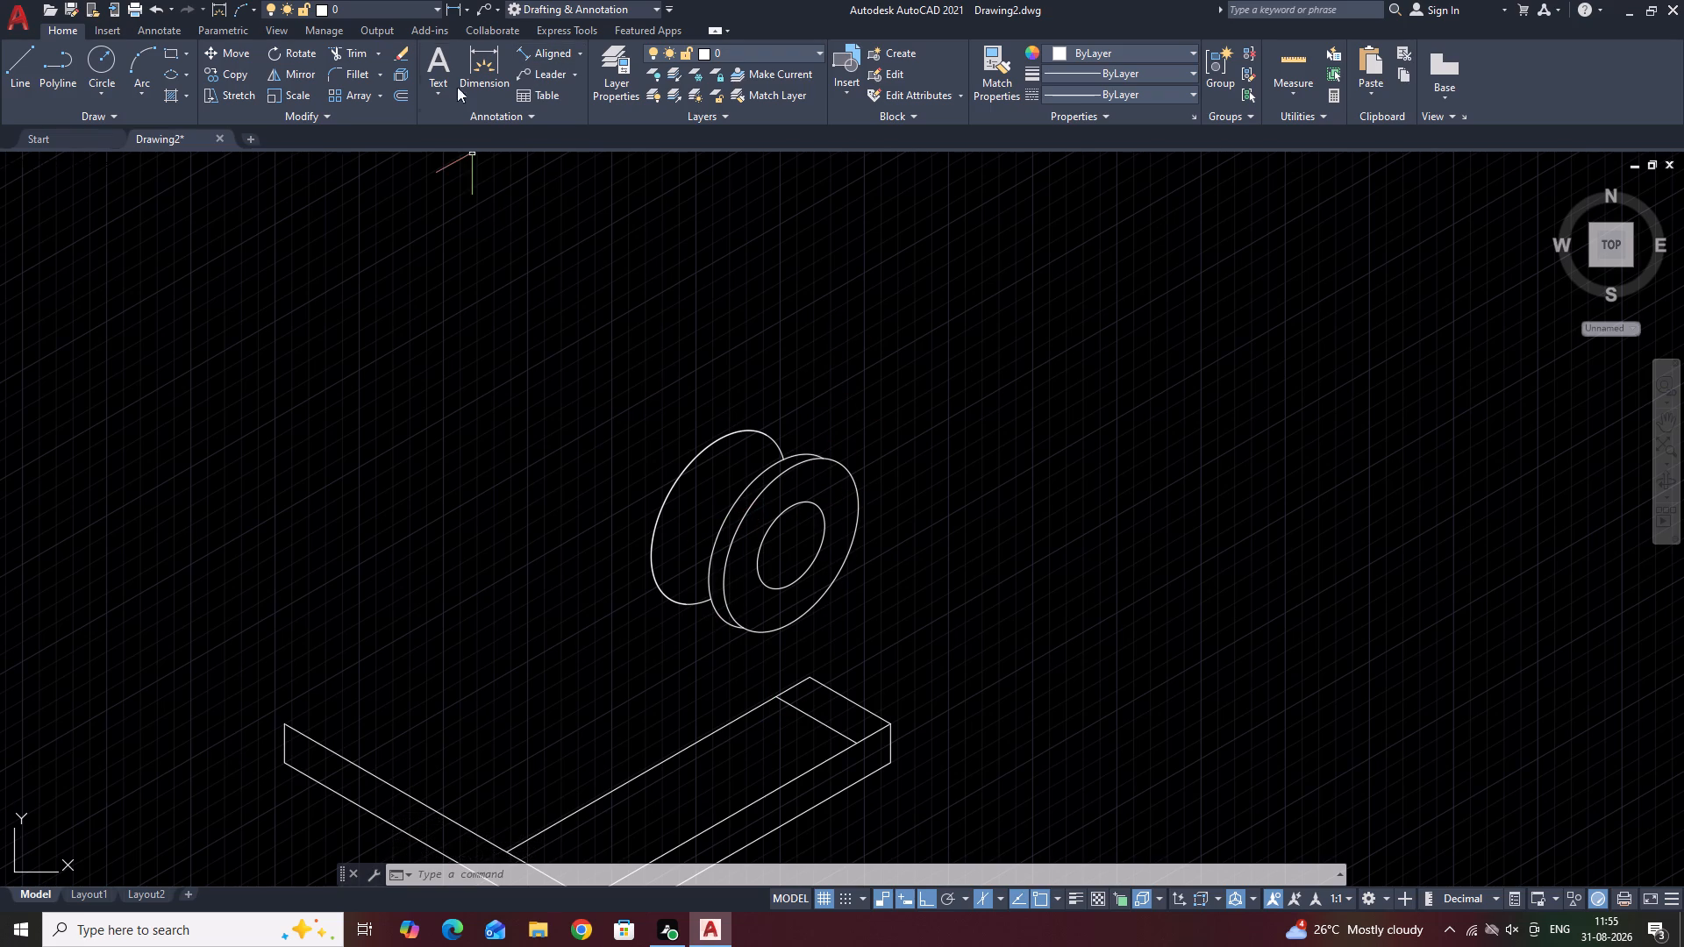
click(717, 534)
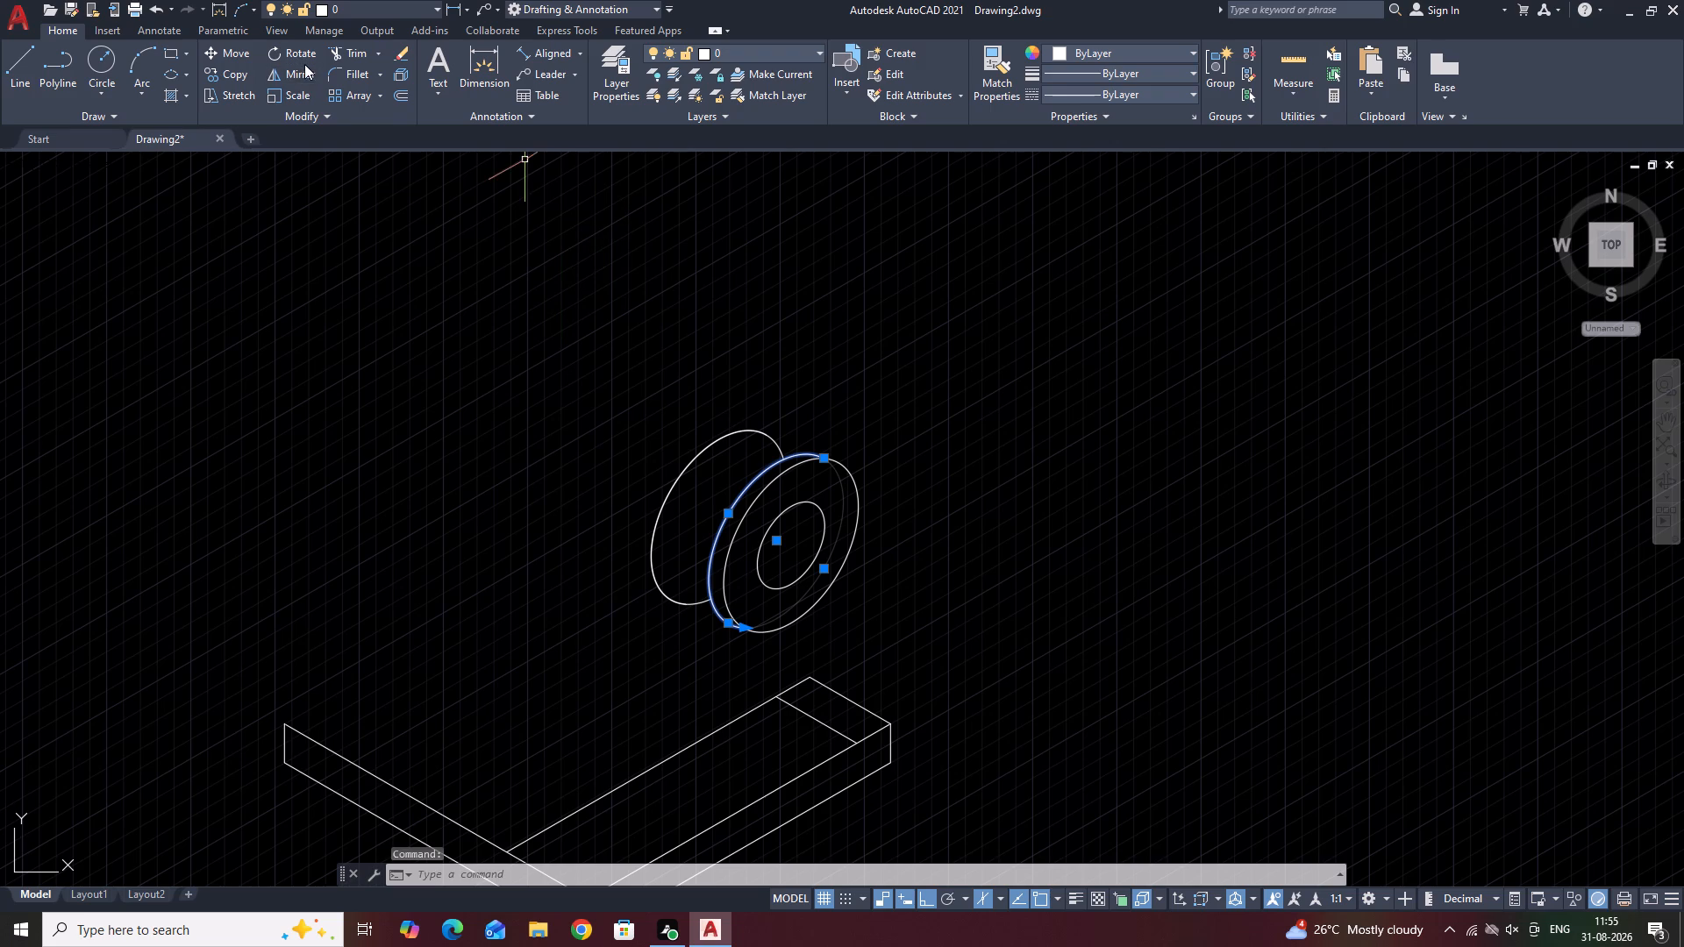
scroll(805, 552, up, 3)
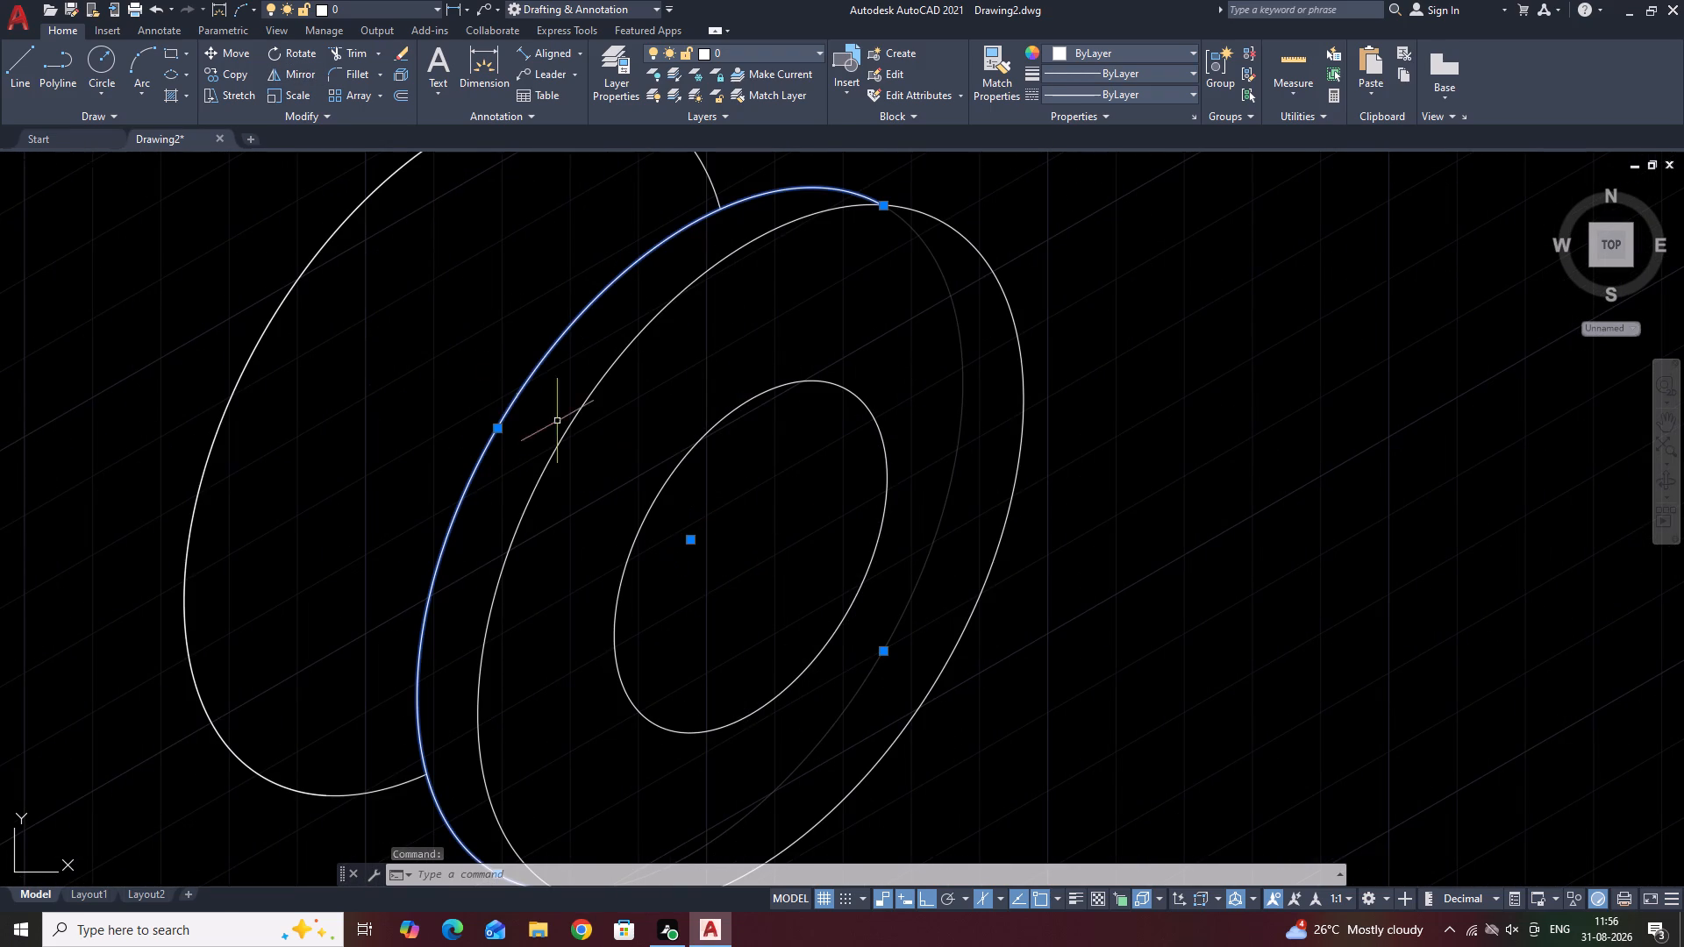
click(21, 63)
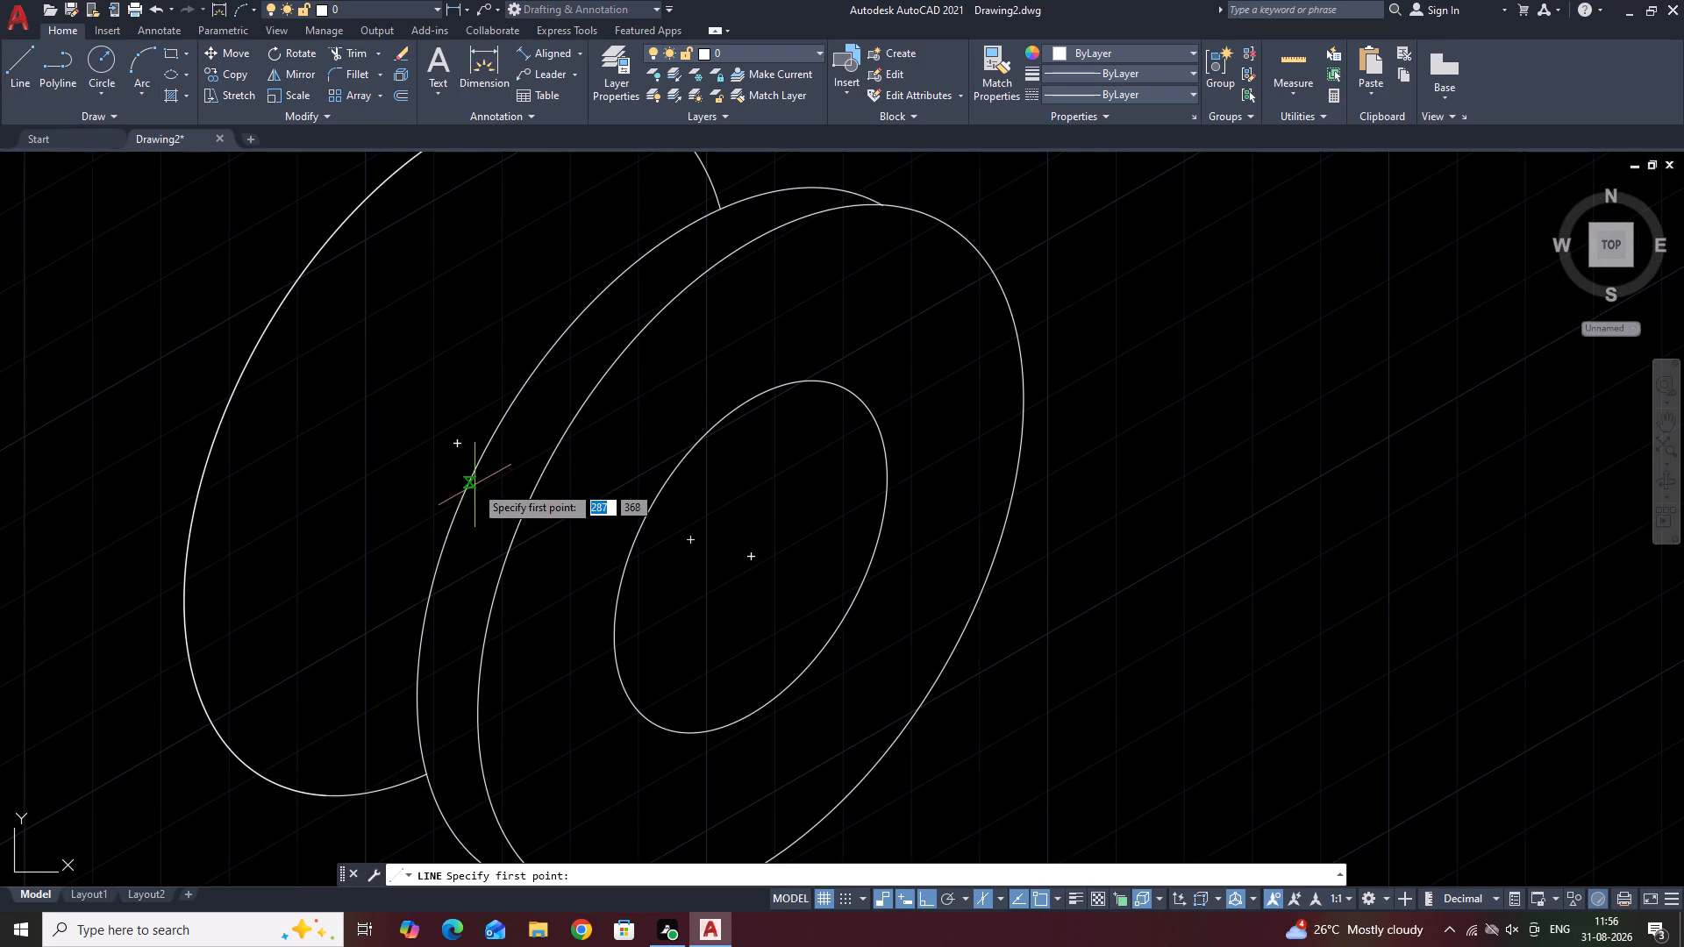
click(693, 545)
scroll(742, 614, down, 5)
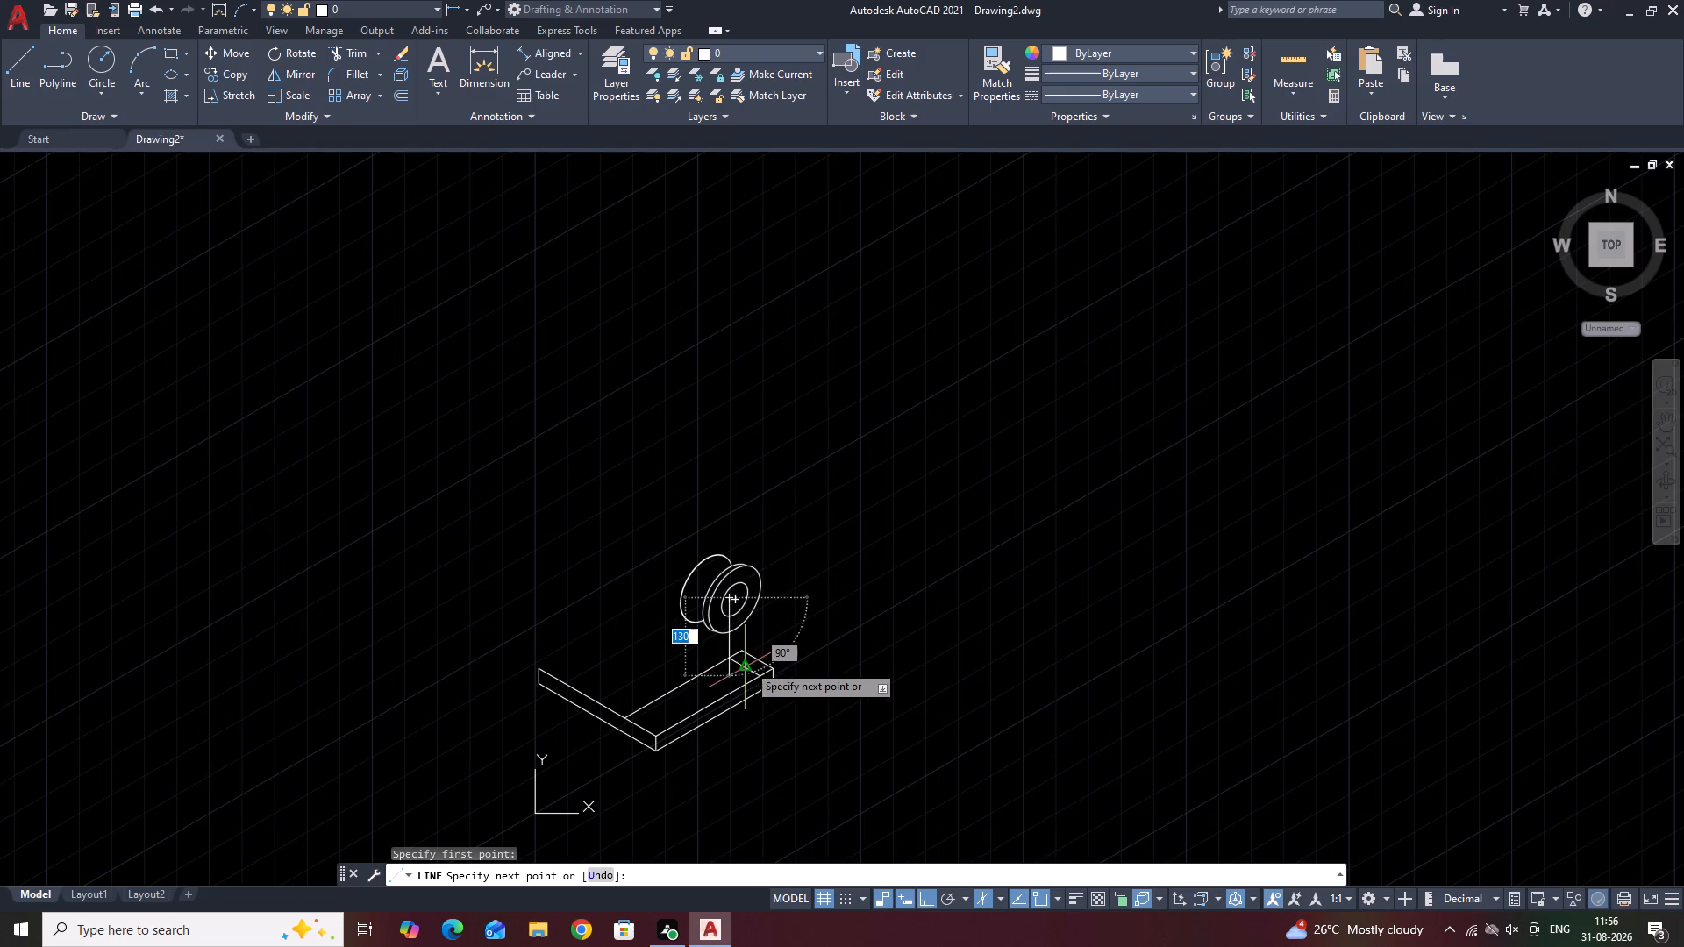
scroll(720, 659, up, 4)
click(743, 657)
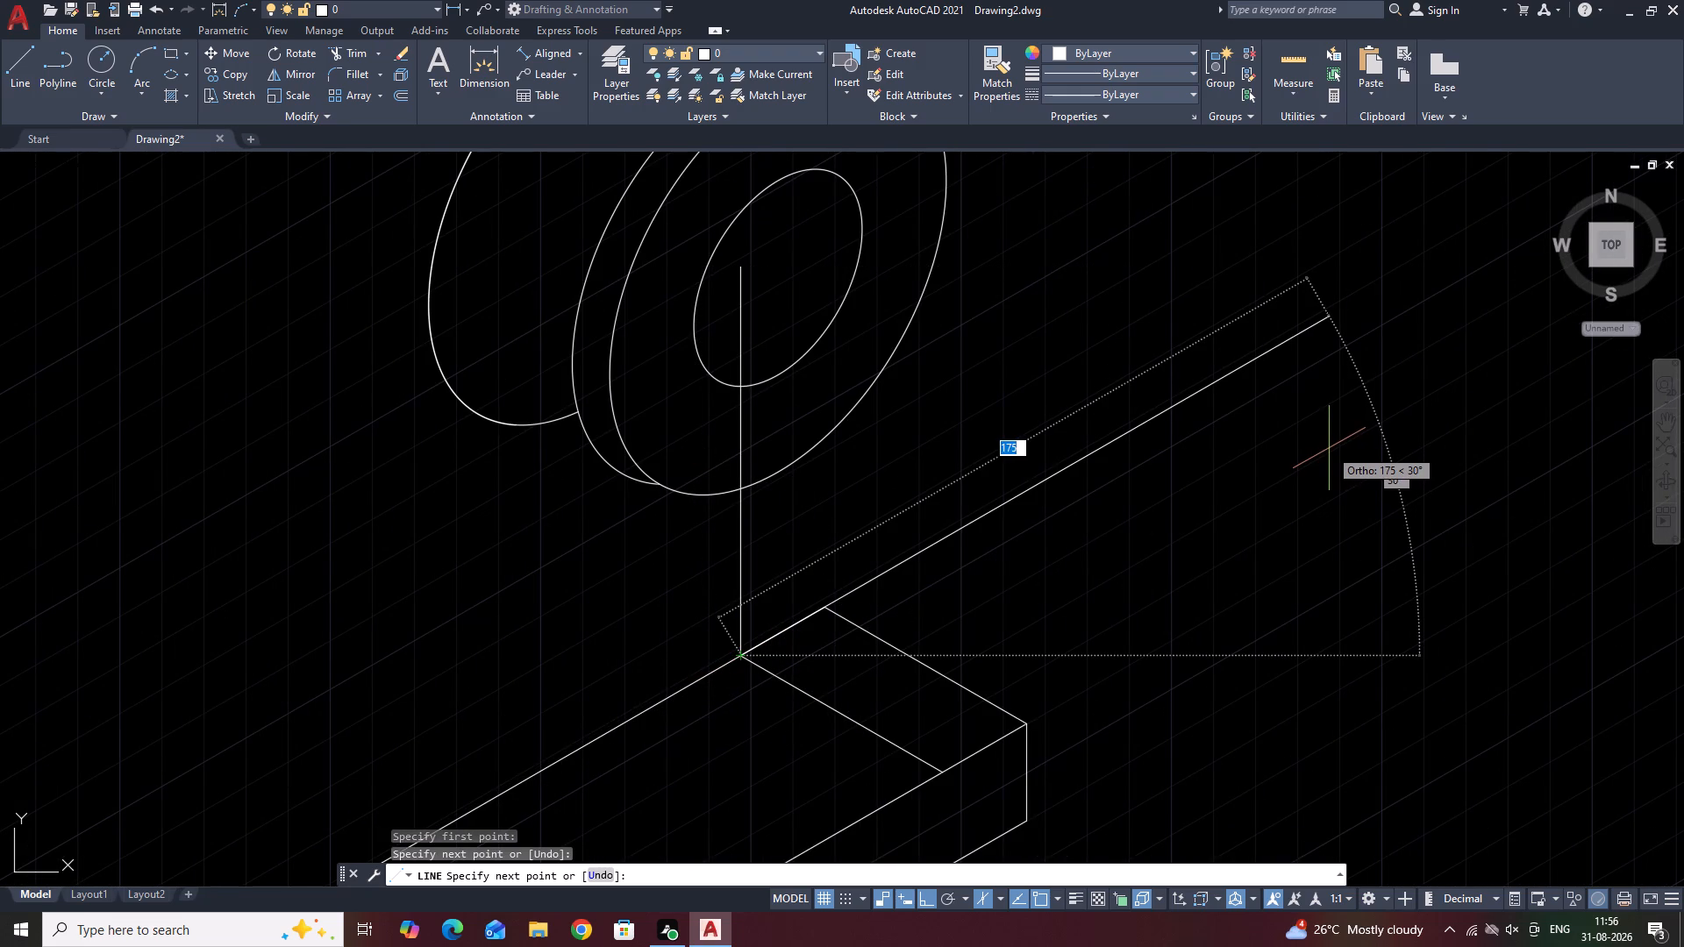
key(Escape)
scroll(1045, 439, down, 1)
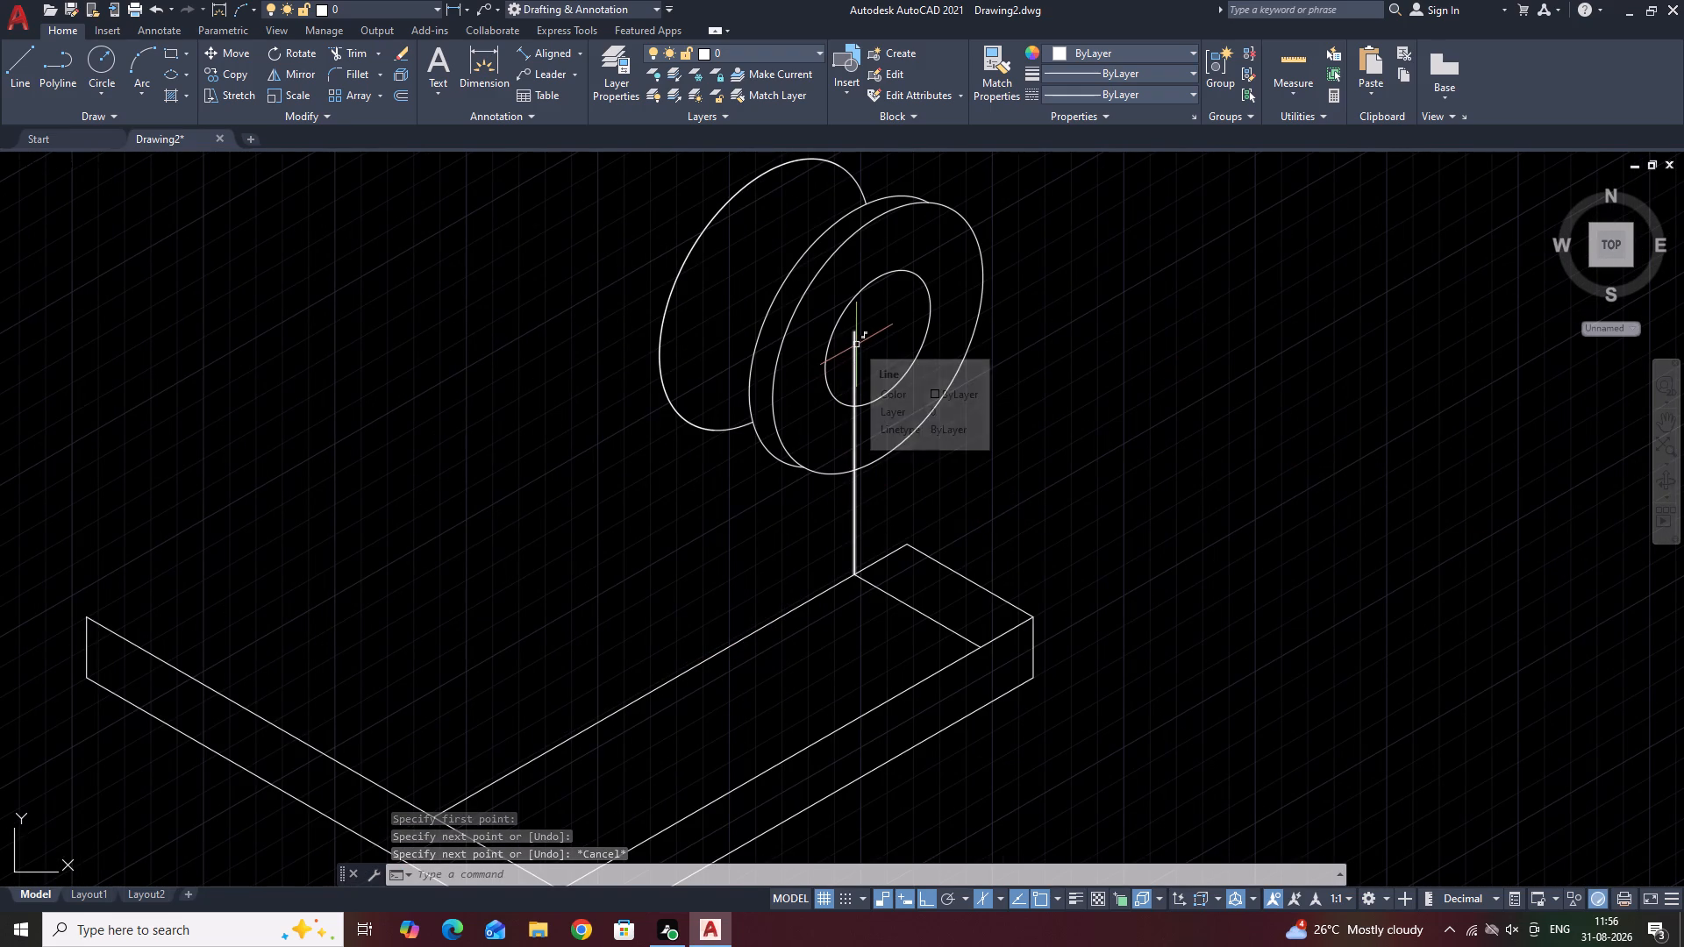
Copy all the cylinder's isocircles and arcs, including the hole, 105 mm backward on the left isoplane from the vertical line's upper end.
click(838, 331)
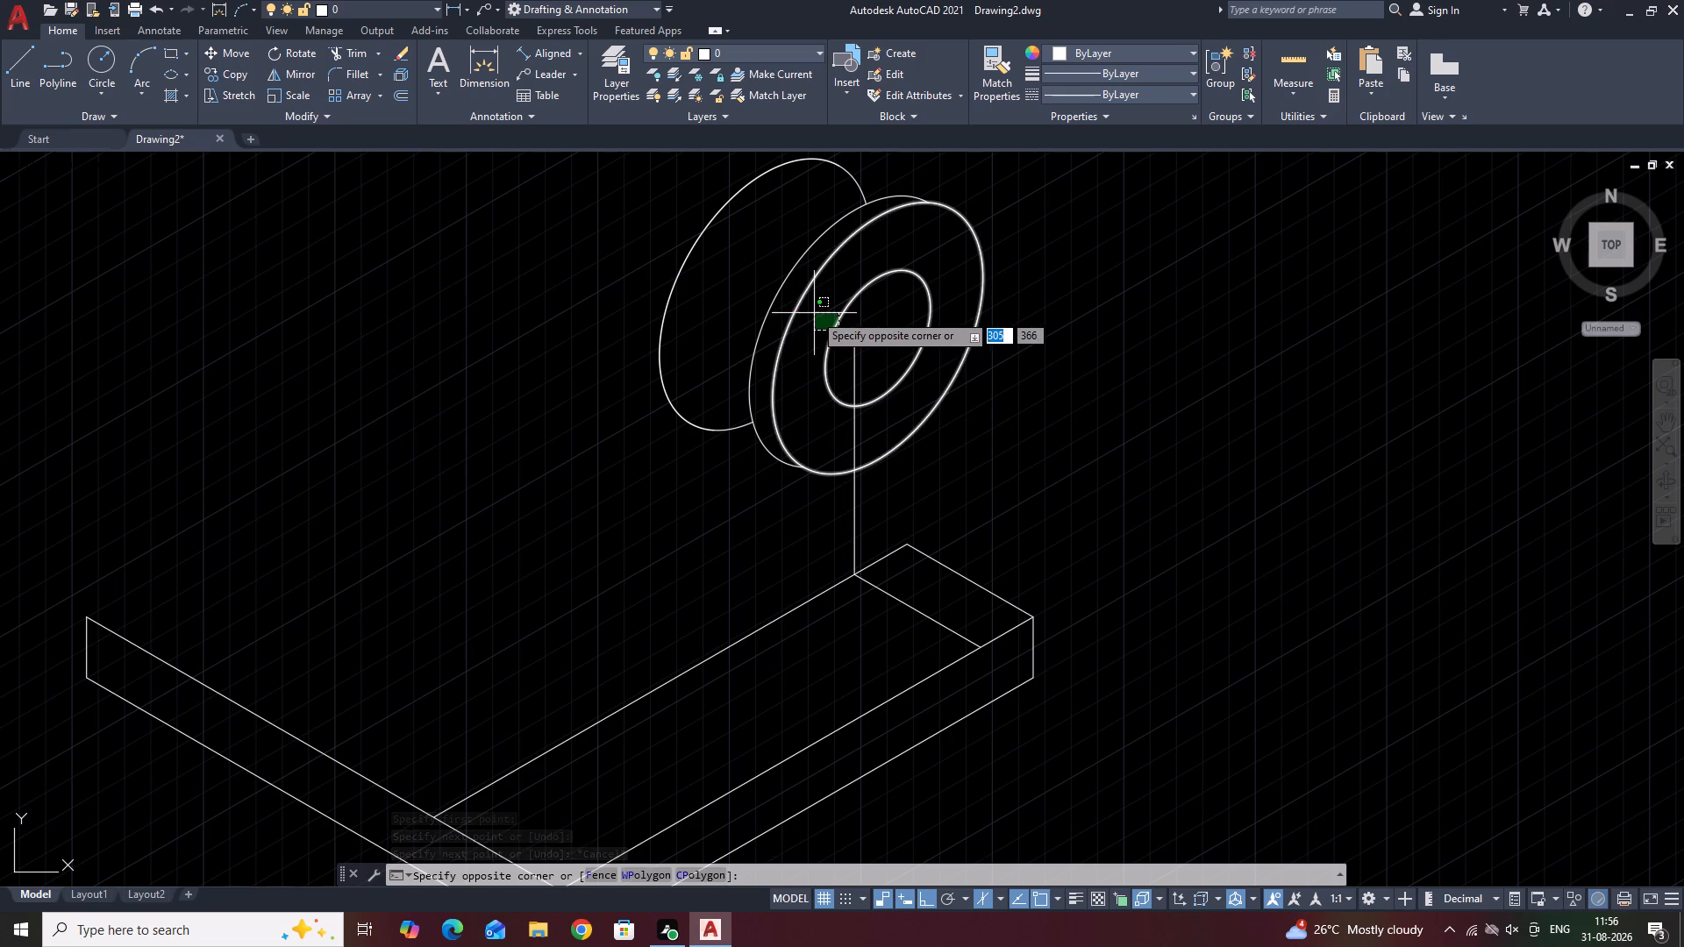
click(669, 247)
click(227, 72)
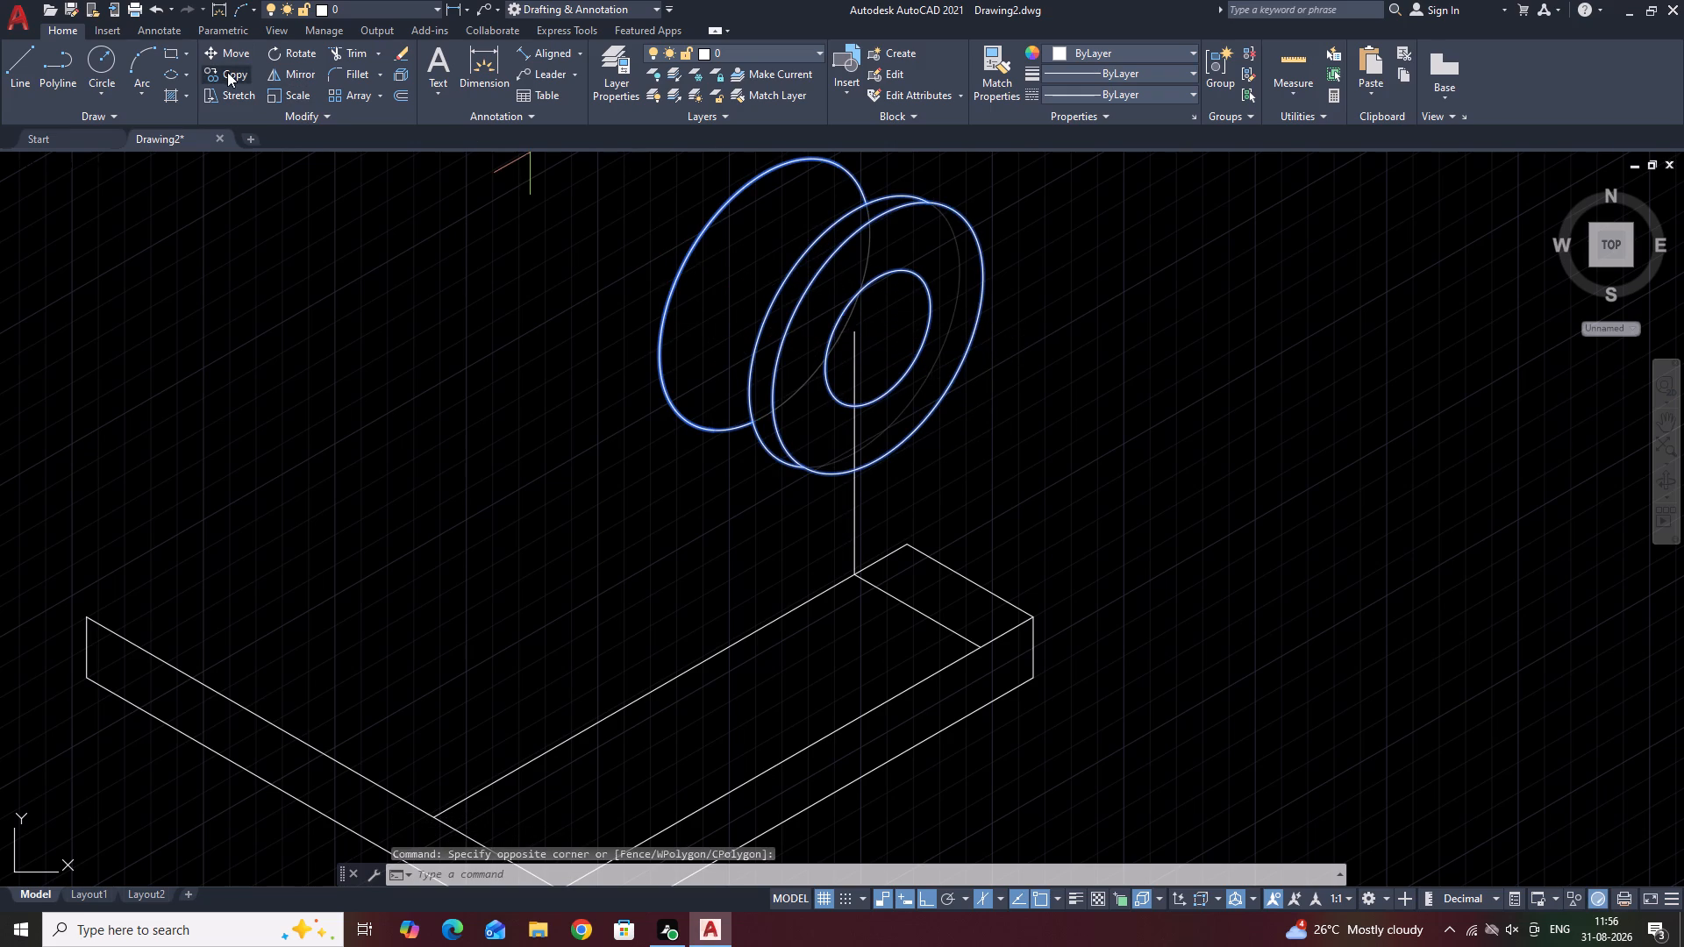
click(856, 332)
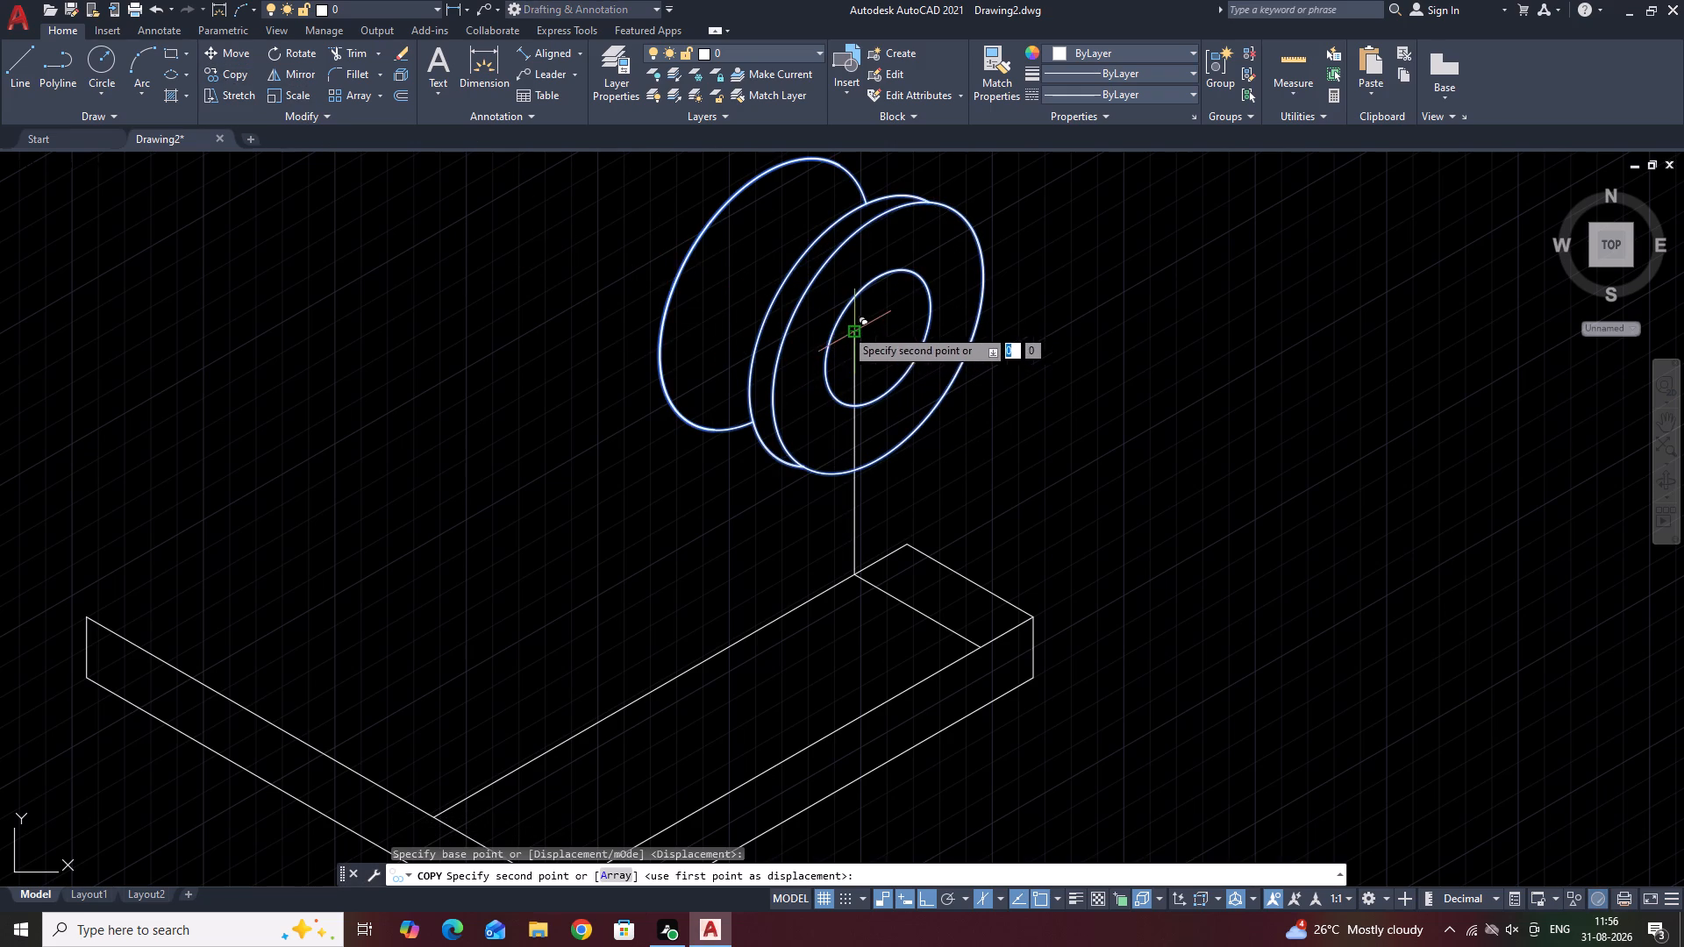
key(F5)
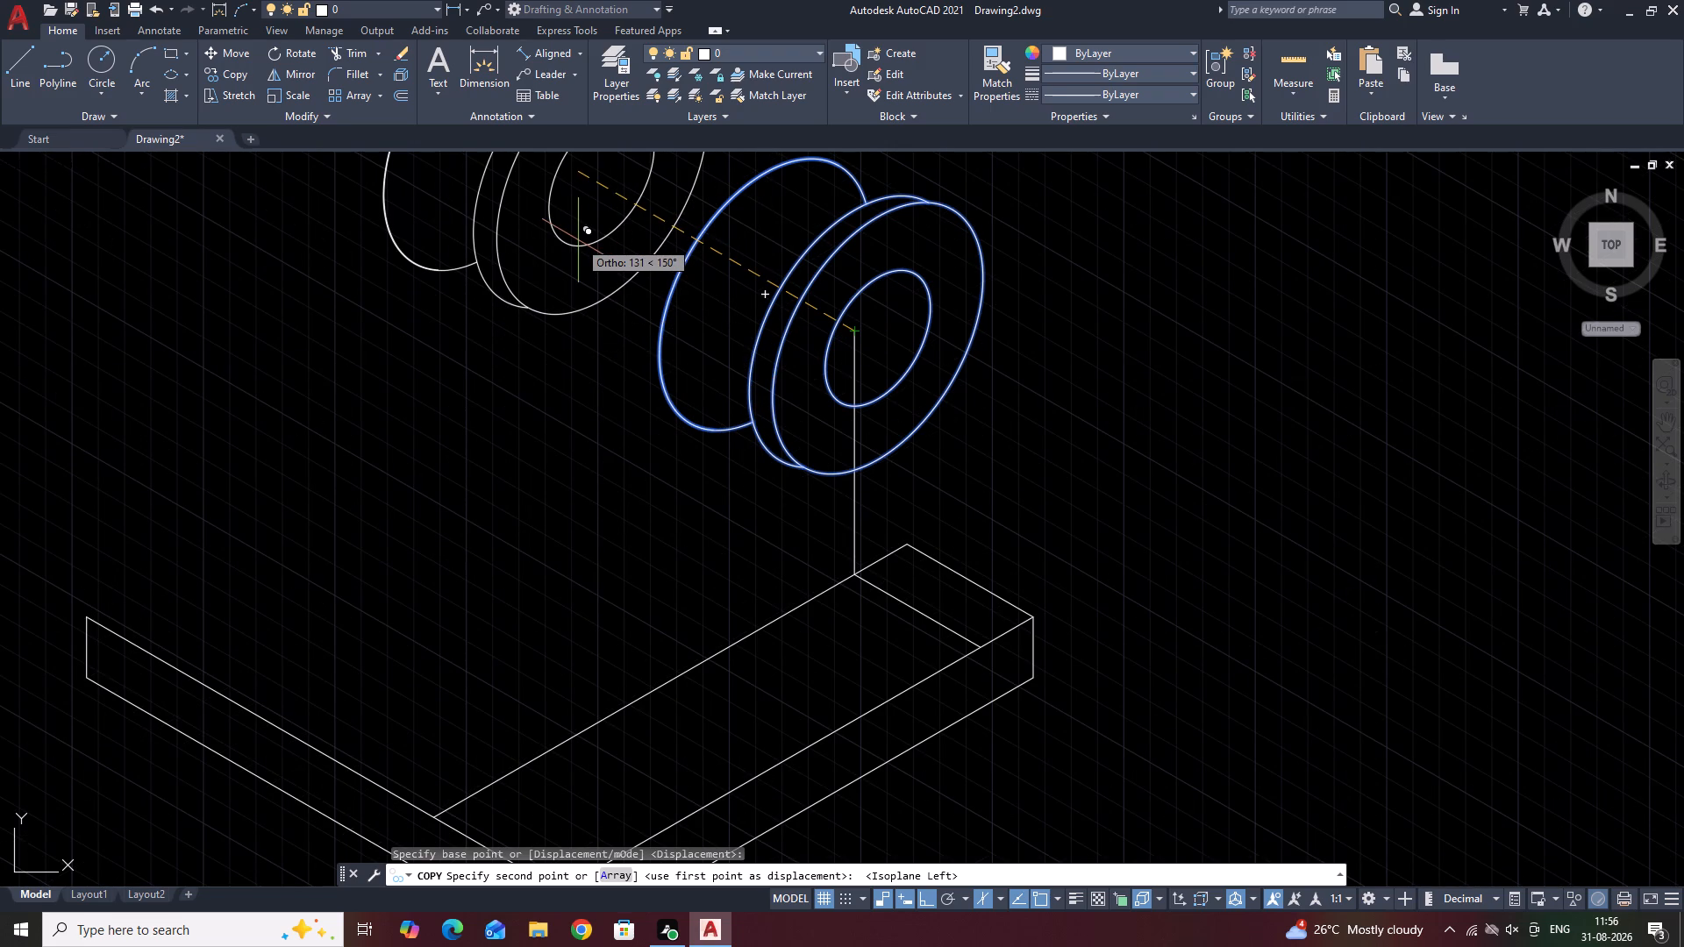
text(105)
key(Return)
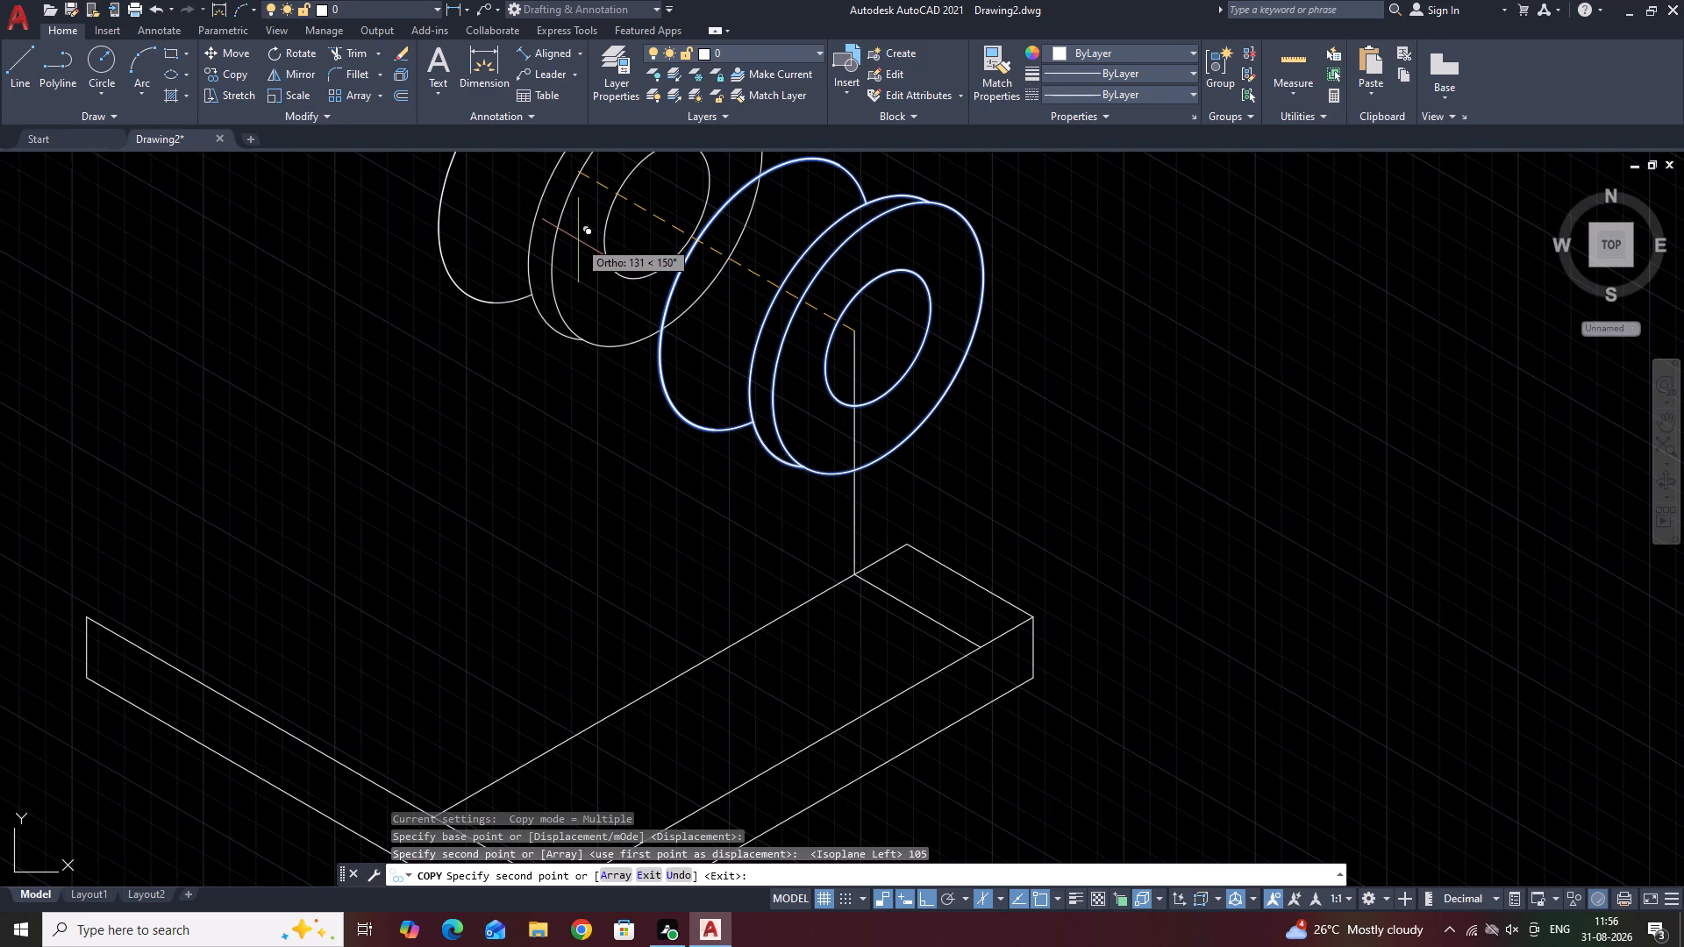
Erase the rear cylinder copy placed at 105 mm, including all its isocircles, arcs and hole.
key(space)
scroll(631, 300, down, 3)
scroll(638, 259, up, 2)
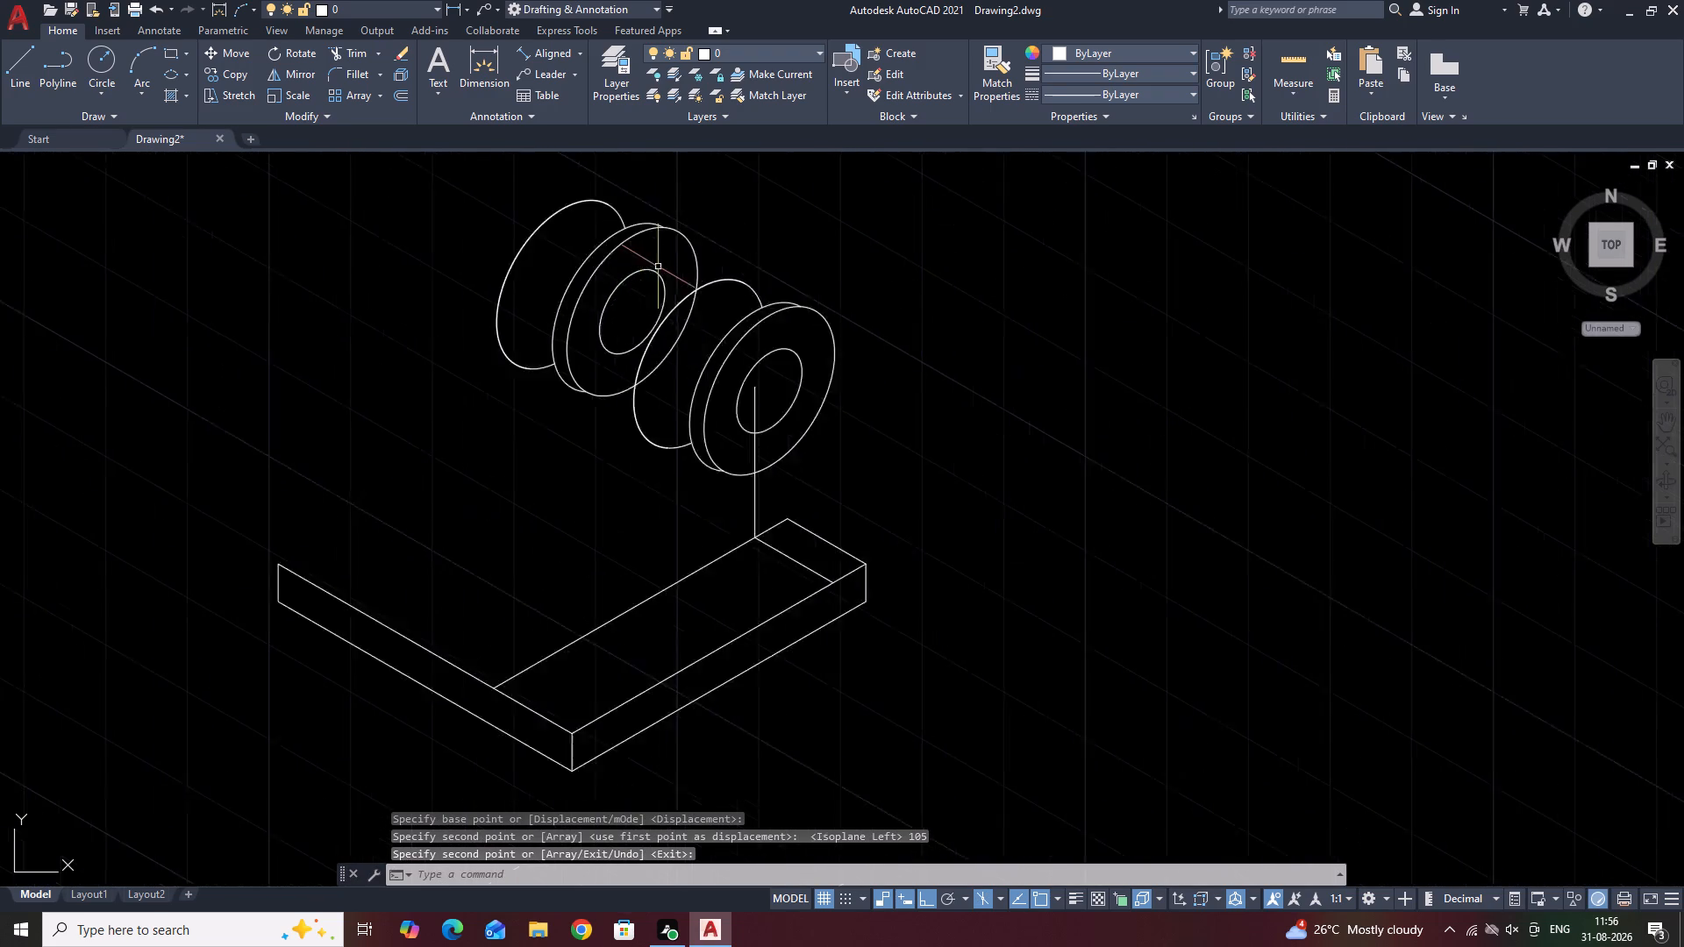
scroll(658, 267, up, 1)
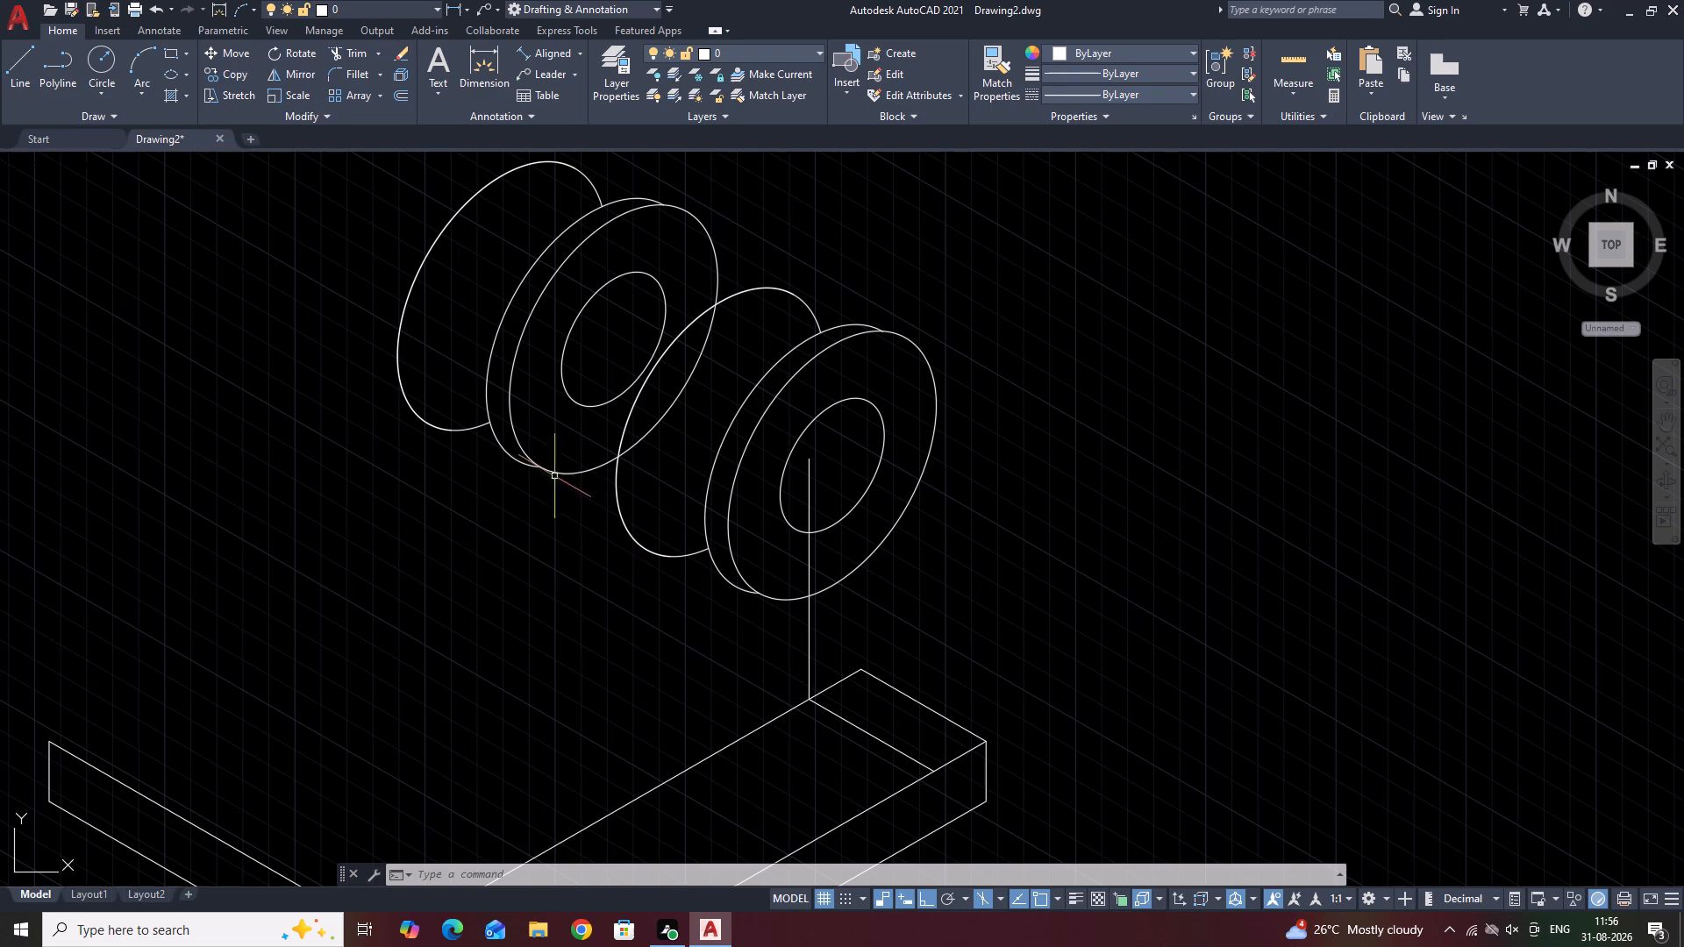
click(547, 439)
click(396, 372)
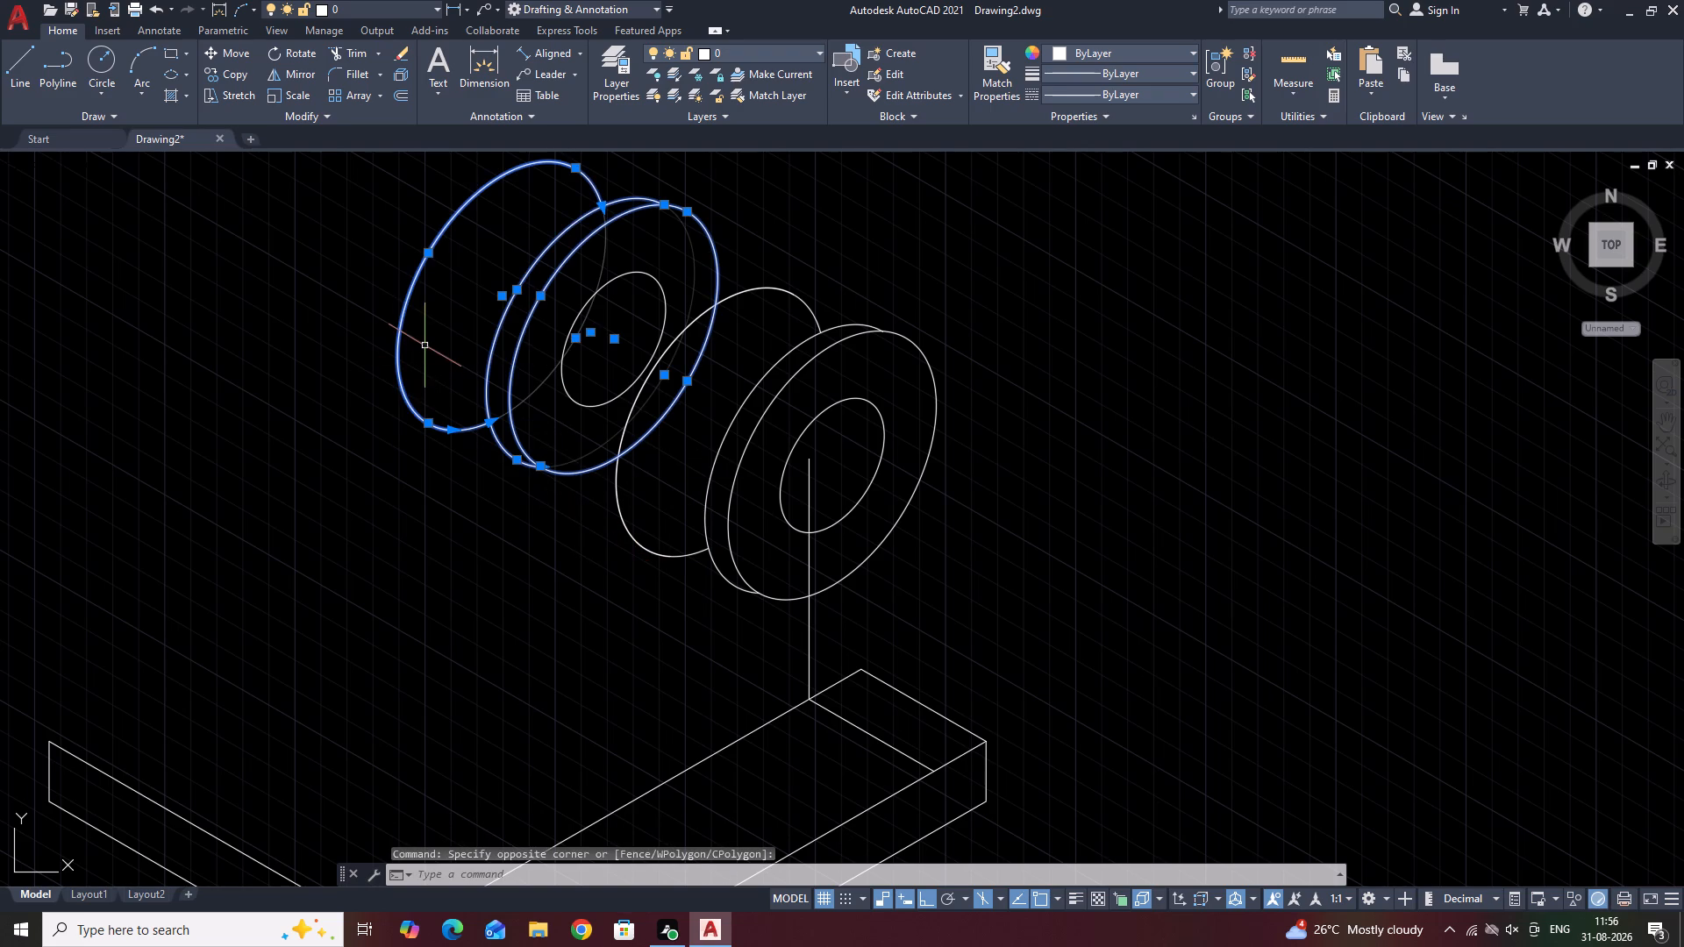
click(566, 352)
key(Delete)
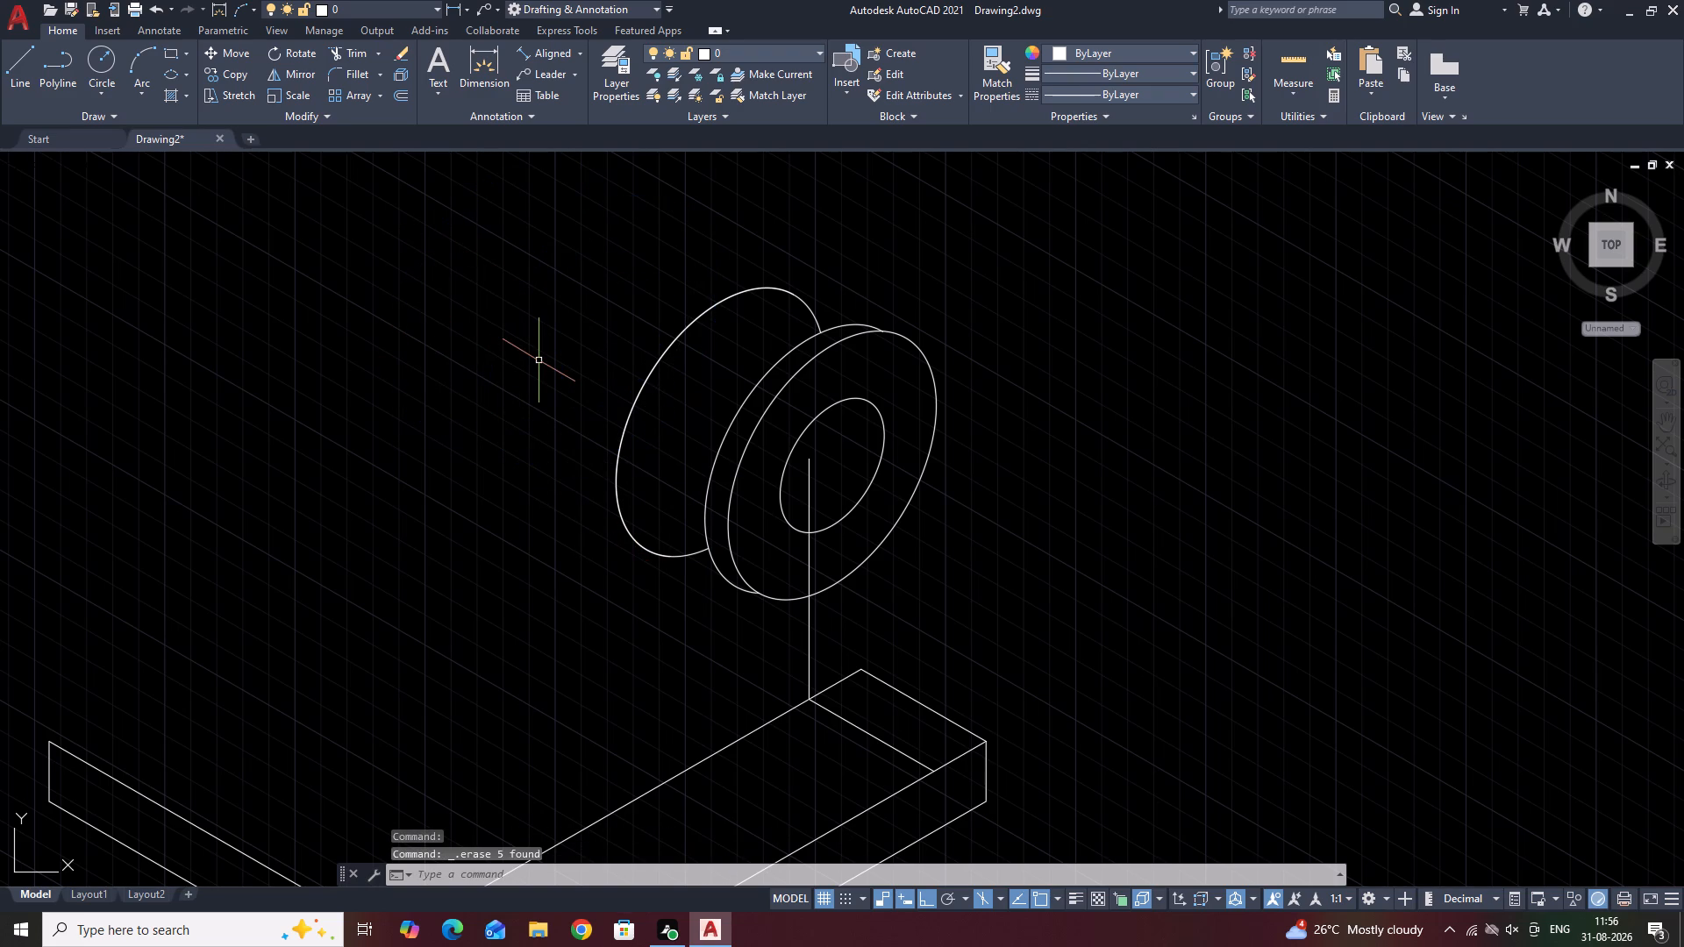
Copy the front cylinder's isocircles and arcs, including the hole, 95 mm backward on the left isoplane from the vertical line's upper end.
click(795, 485)
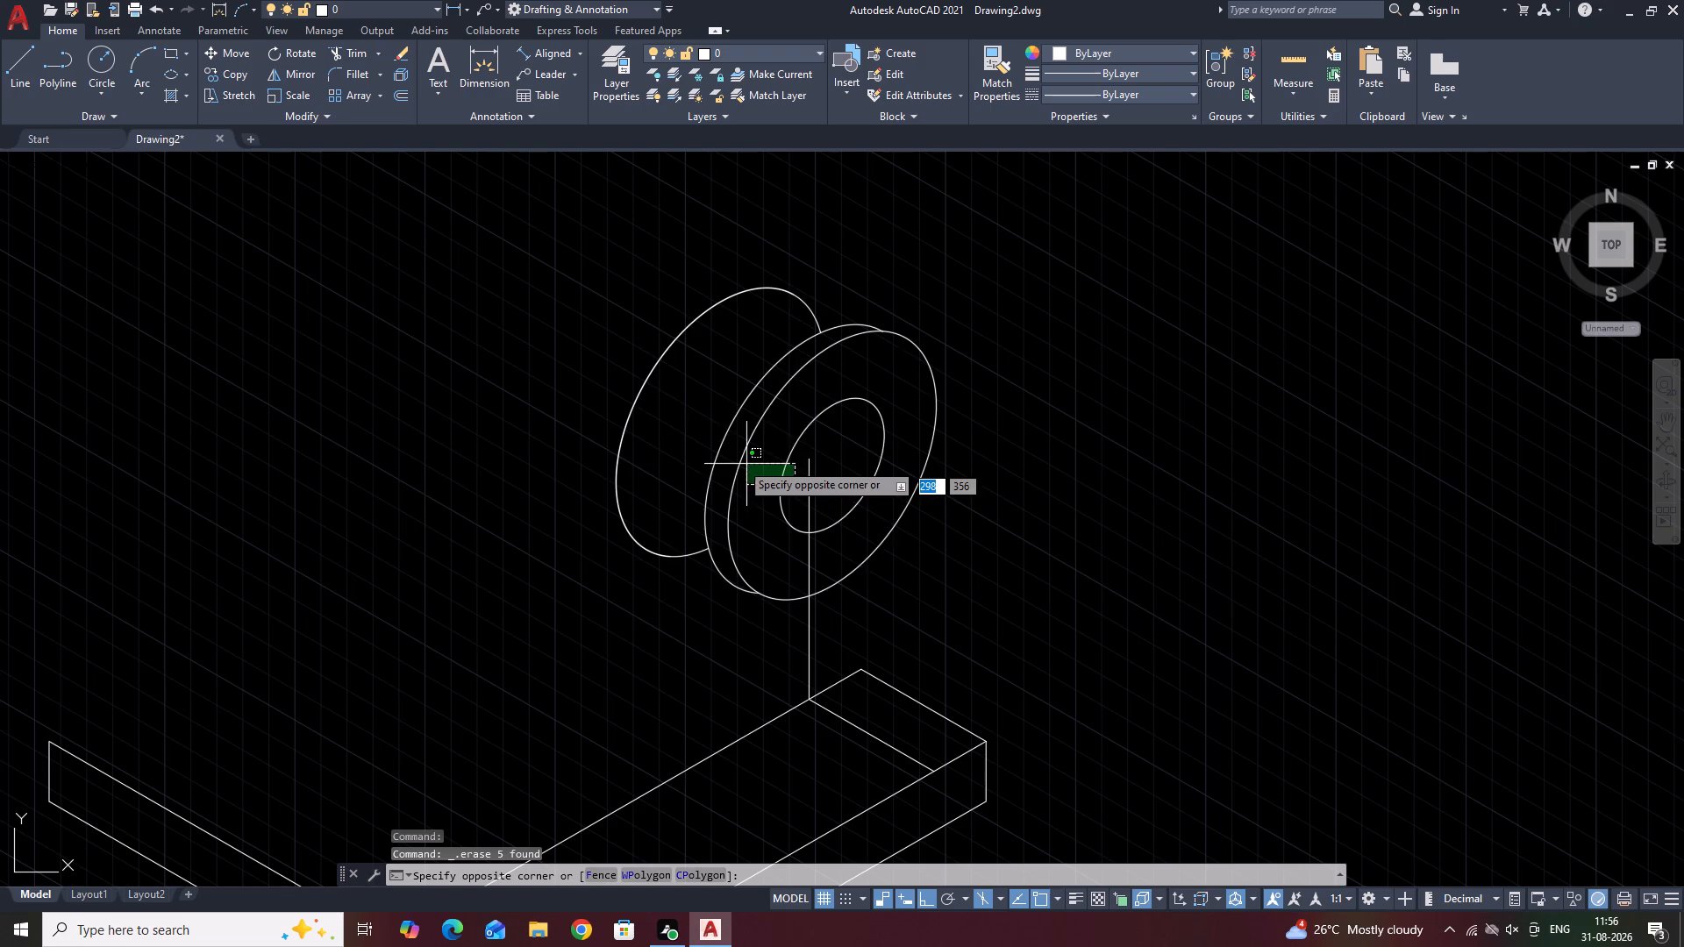
click(605, 421)
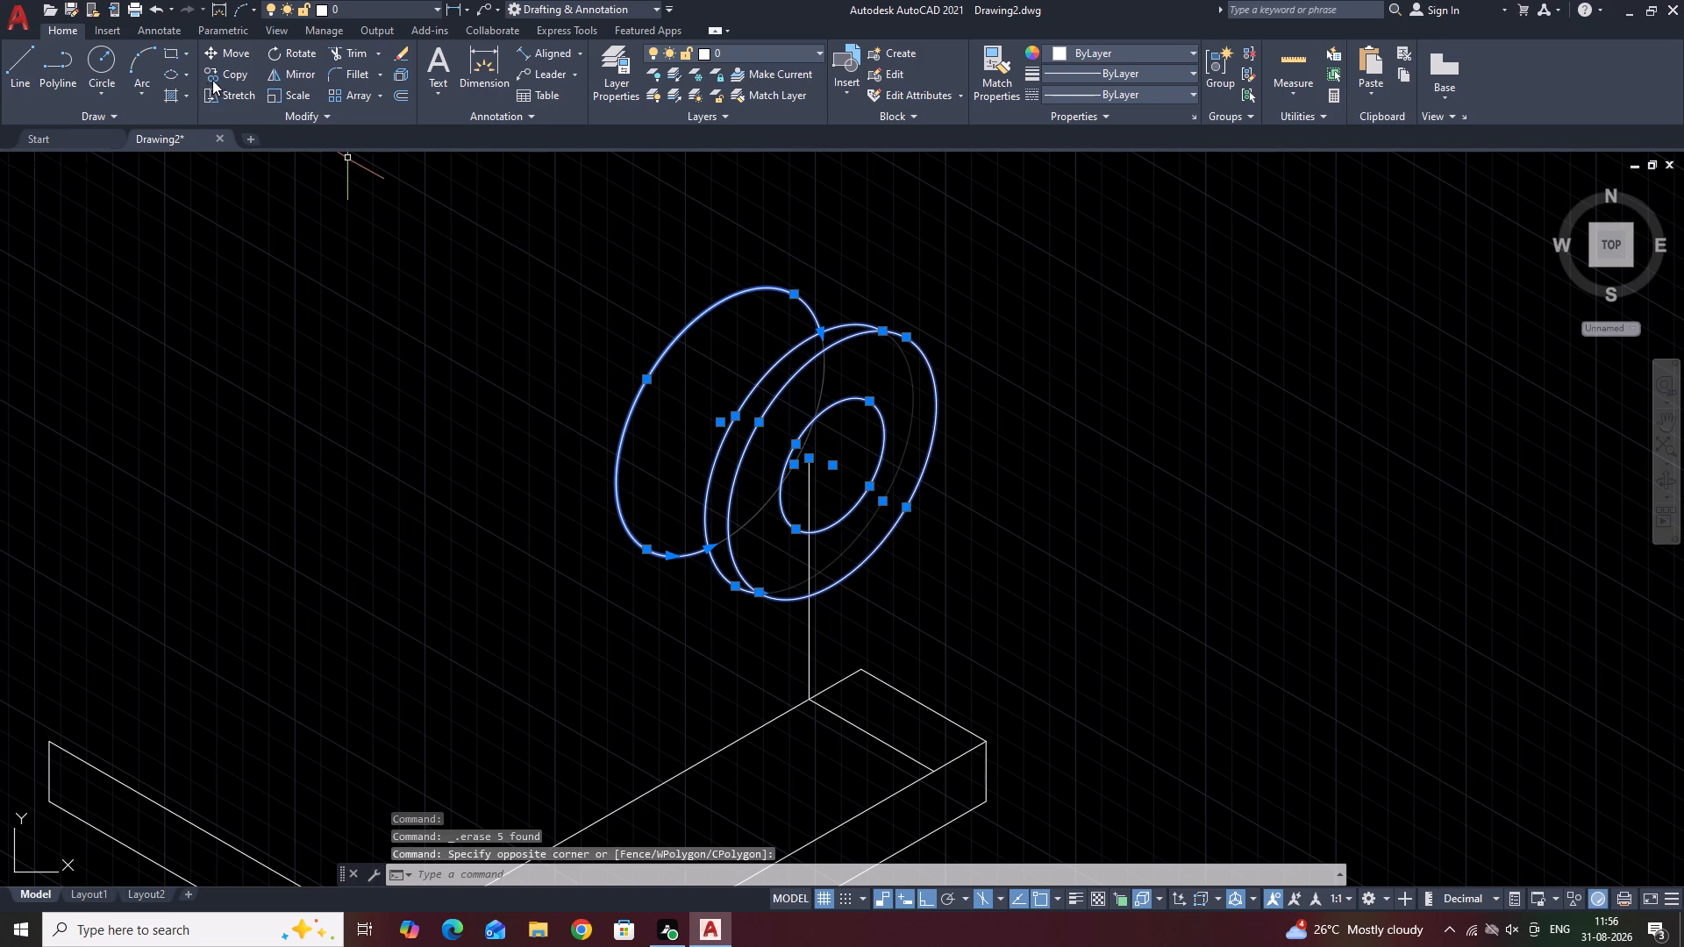
click(215, 79)
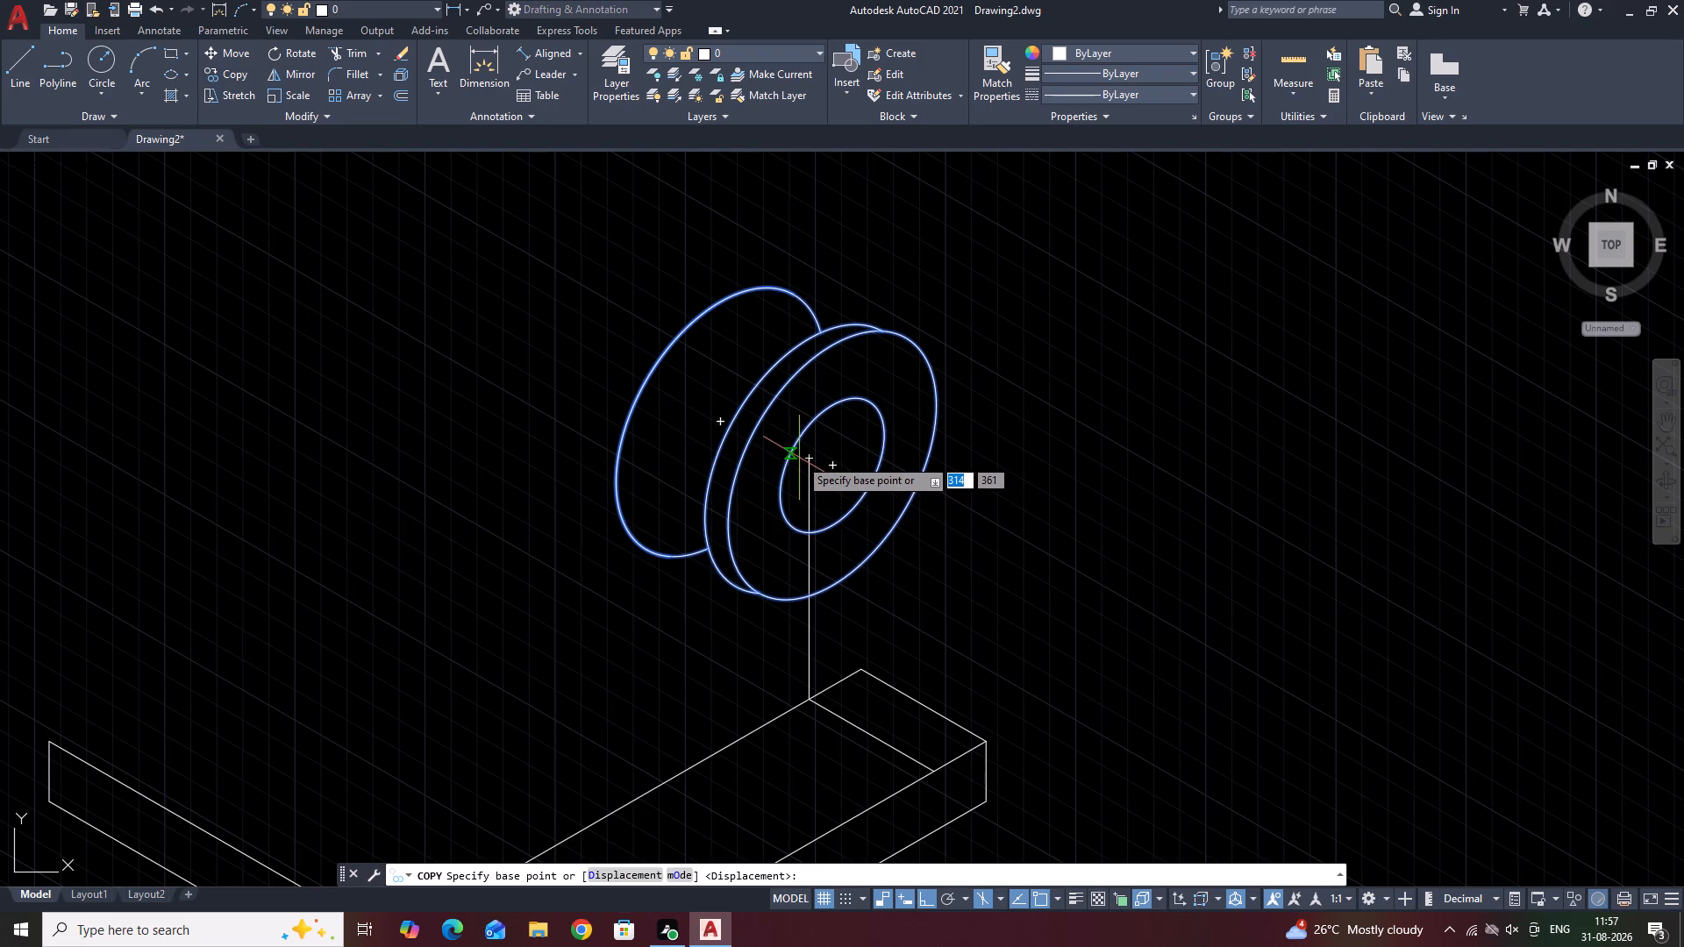
click(811, 463)
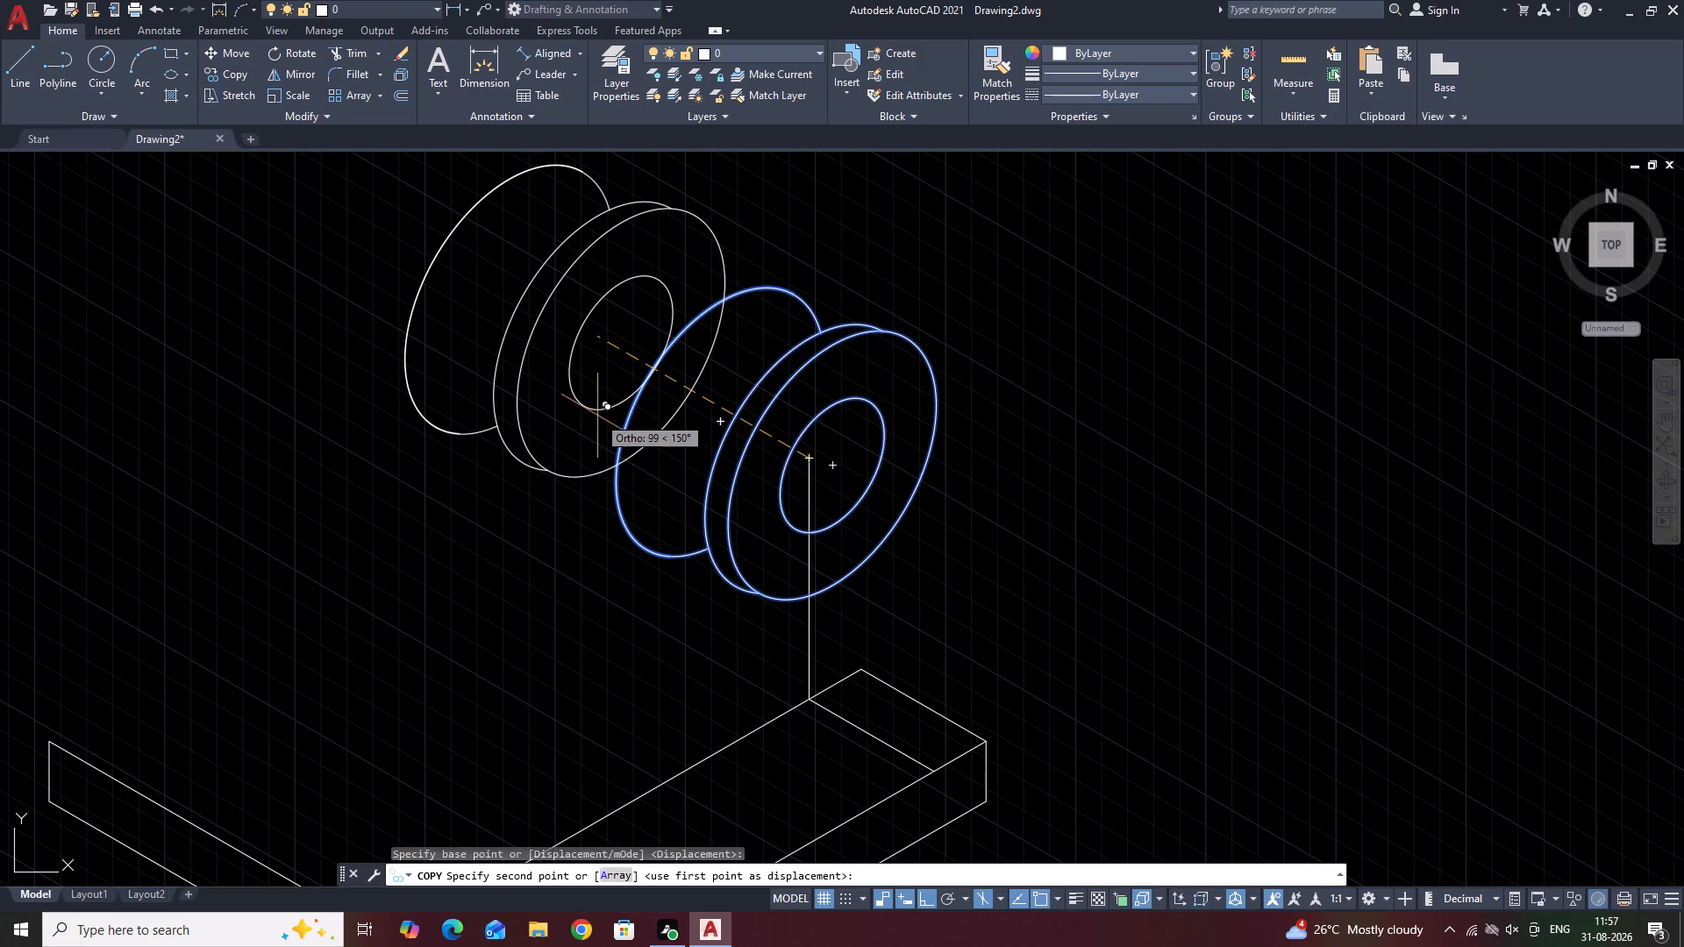
text(95)
key(Return)
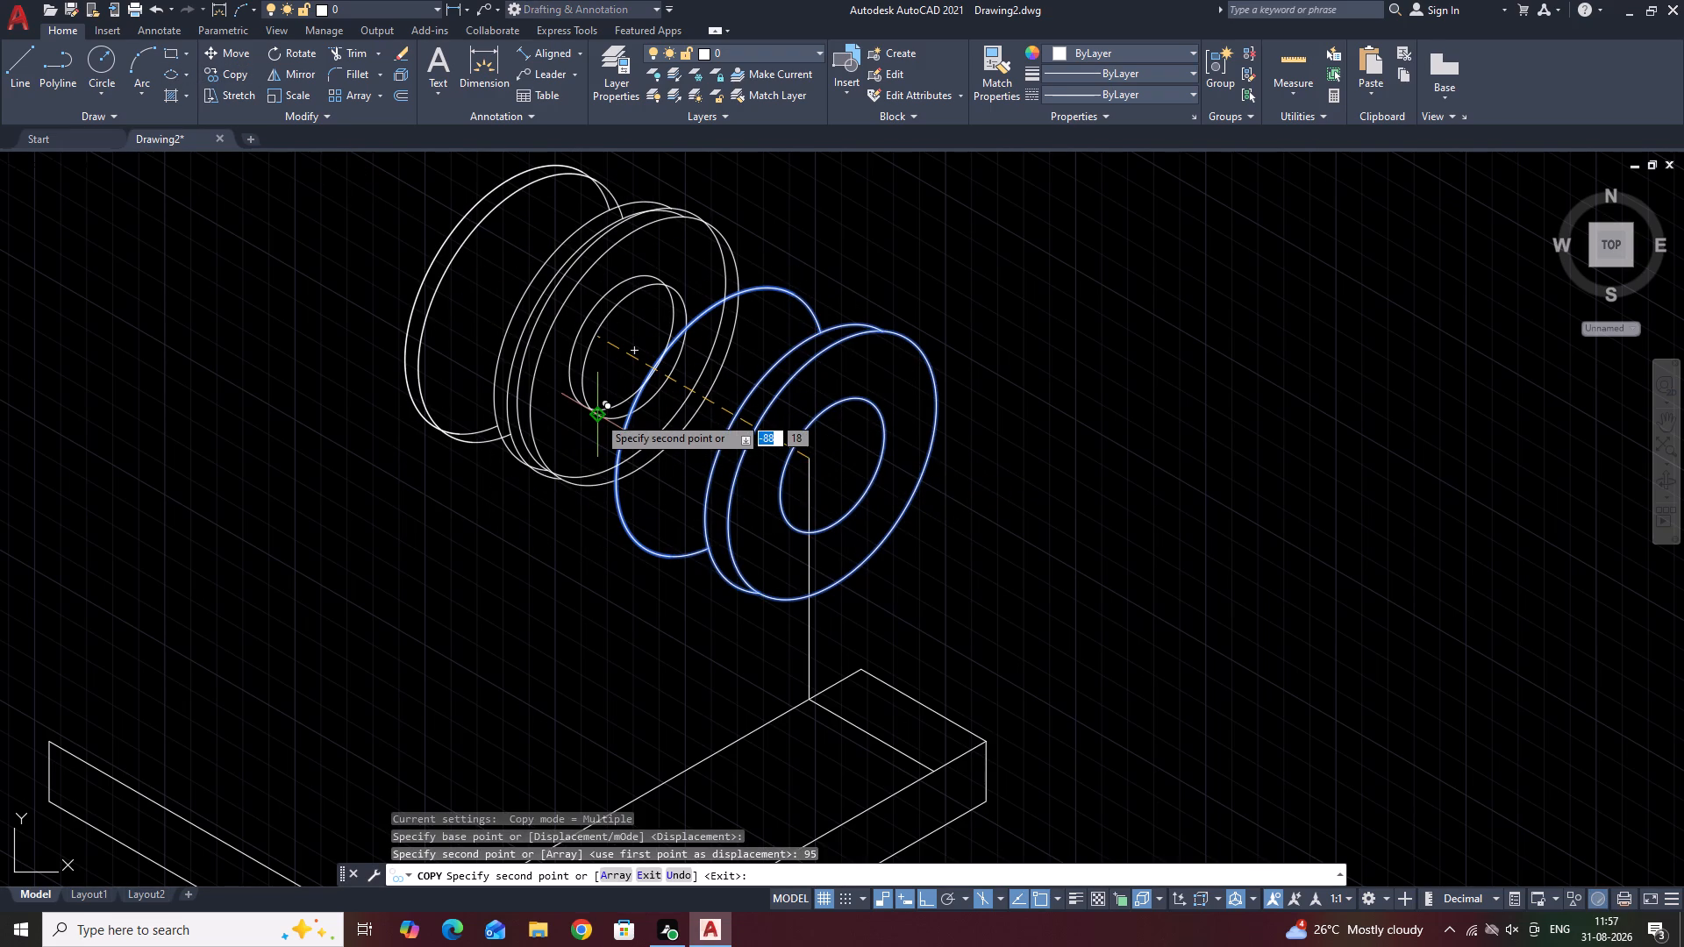
key(space)
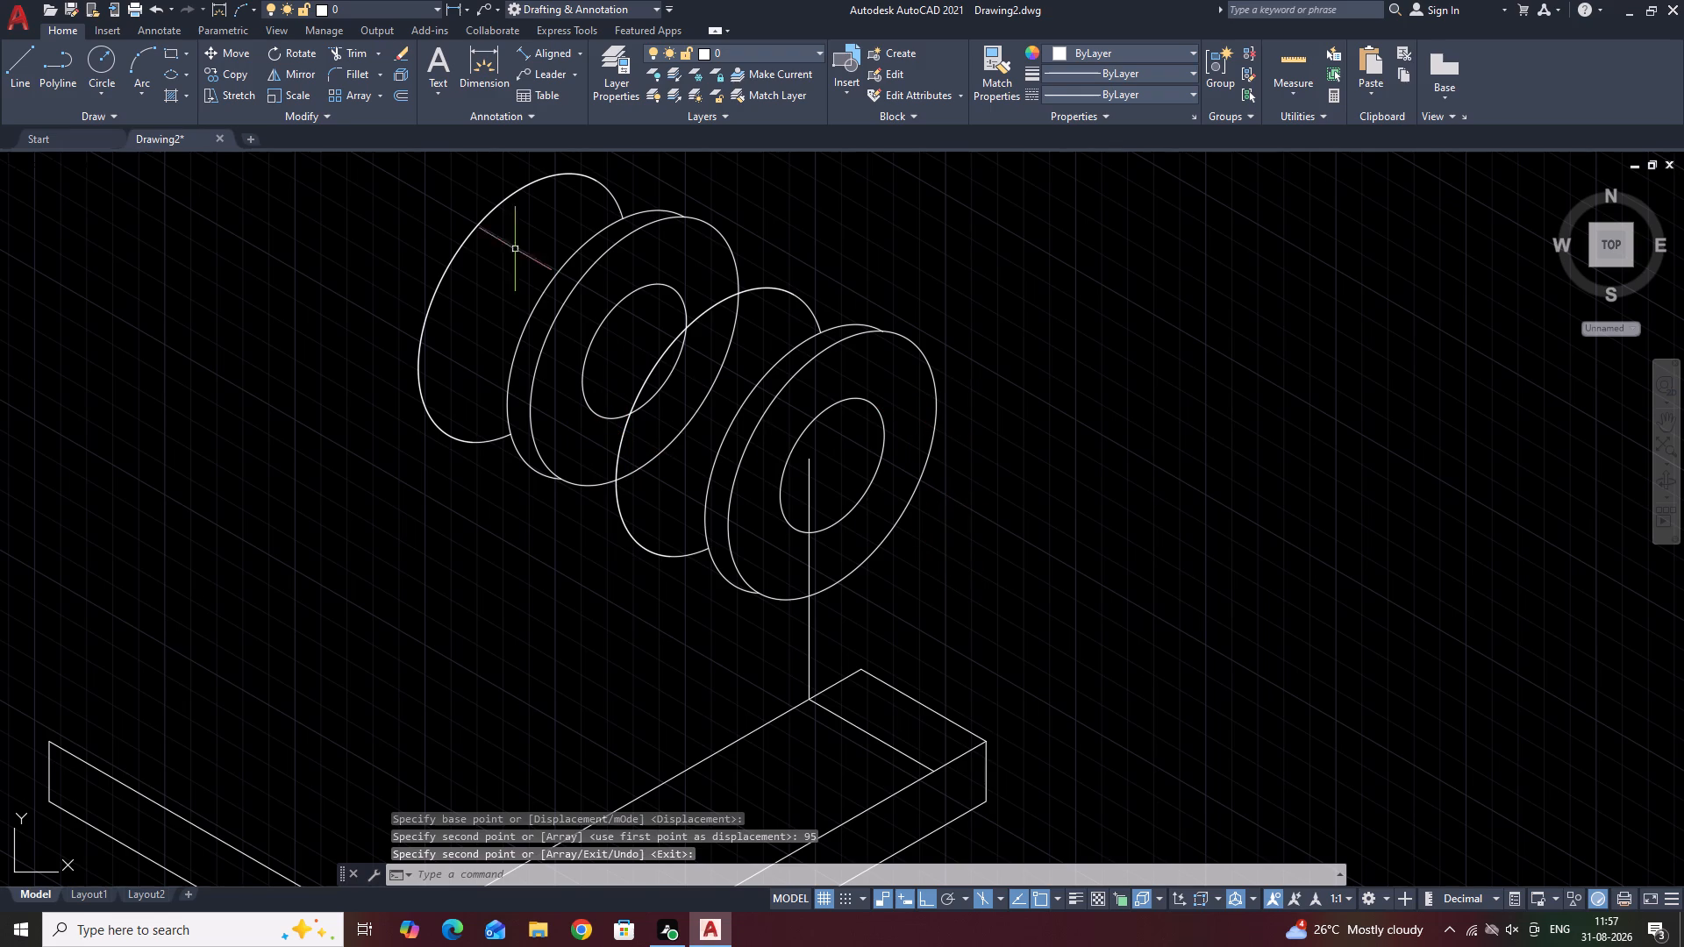
Draw a vertical line upward from the front cylinder's centre at the existing vertical line's upper end, past the cylinder's outline.
scroll(382, 161, up, 1)
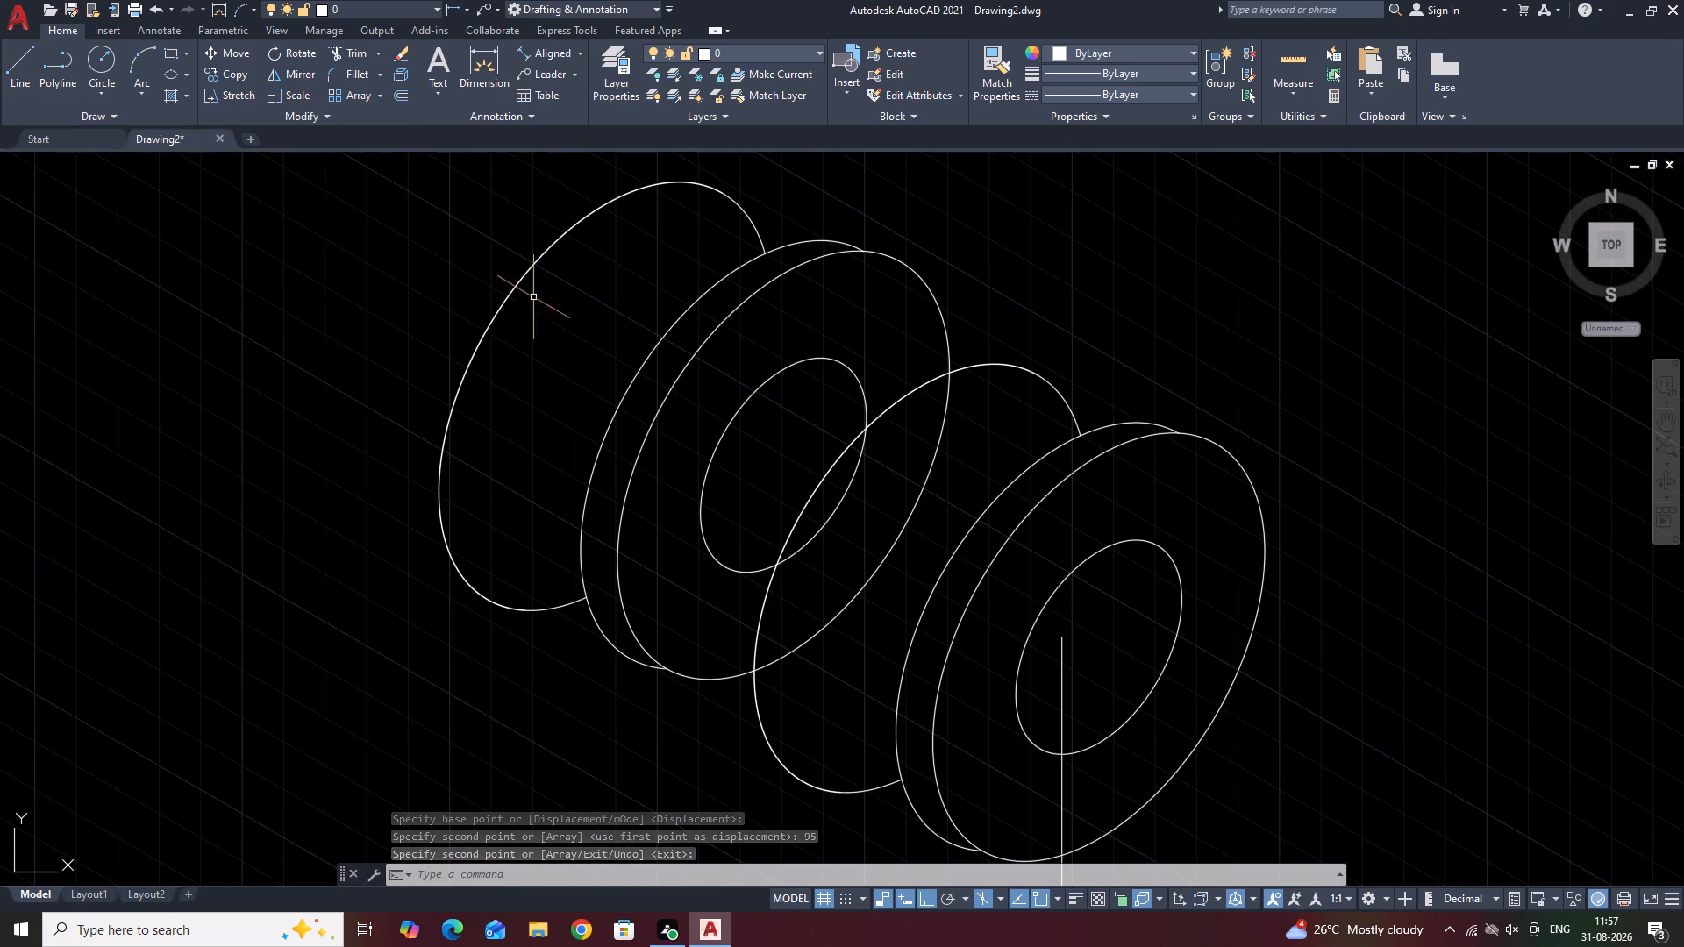
middle_drag(566, 295, 457, 393)
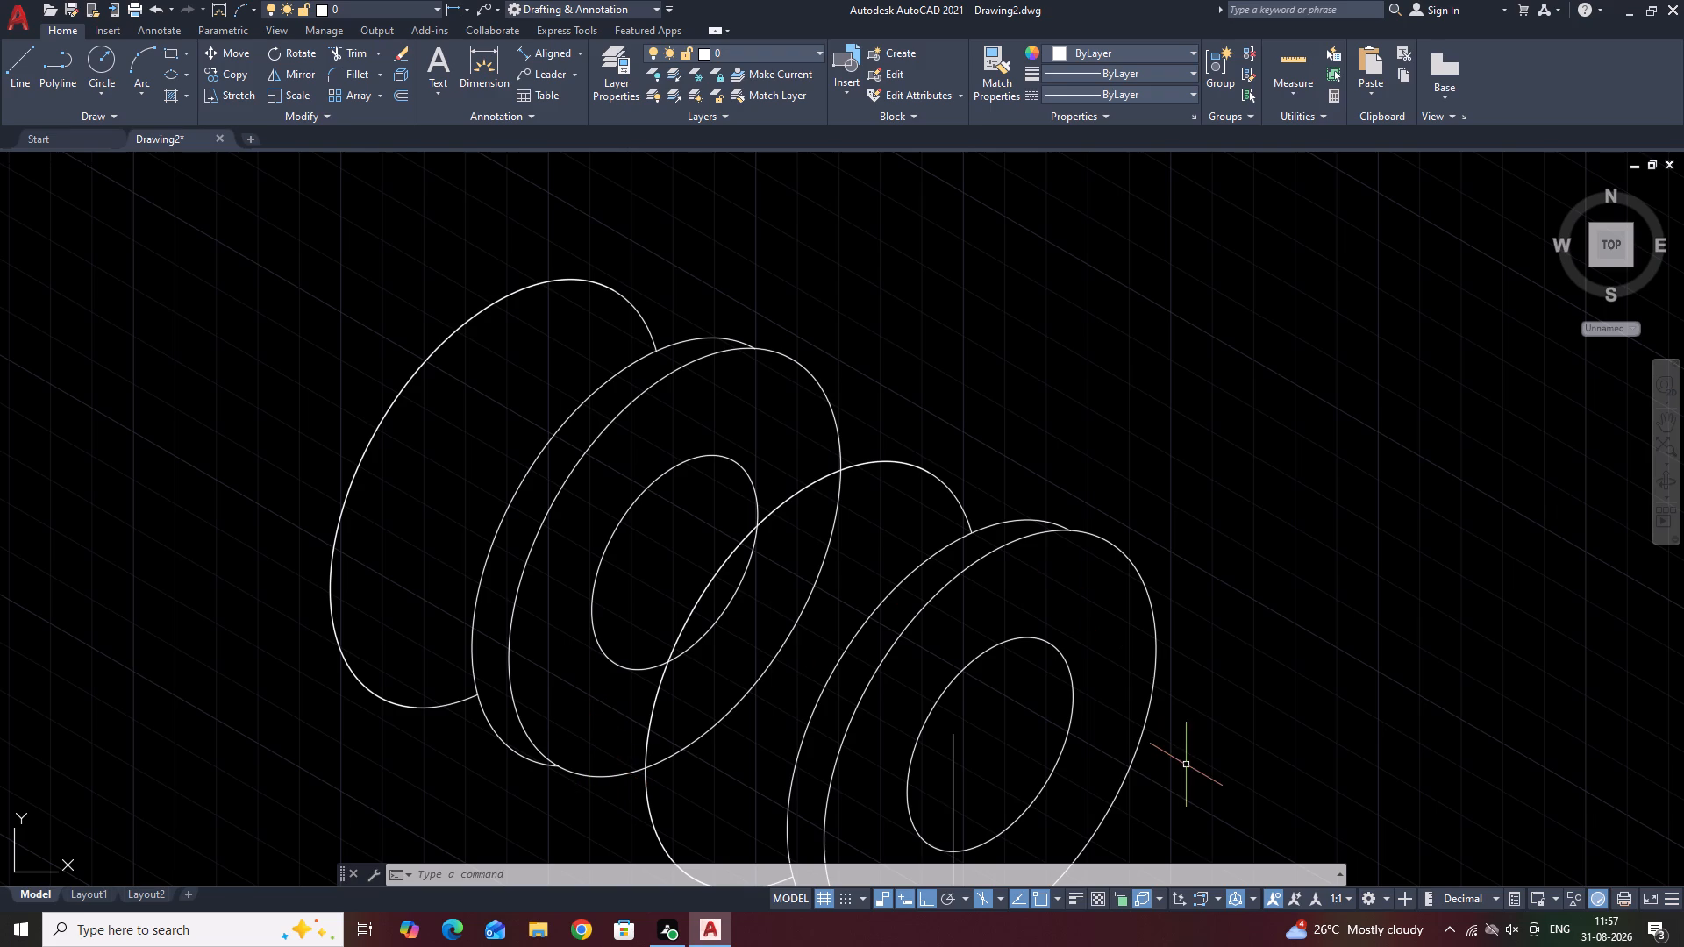
scroll(1124, 691, down, 2)
scroll(1084, 724, up, 1)
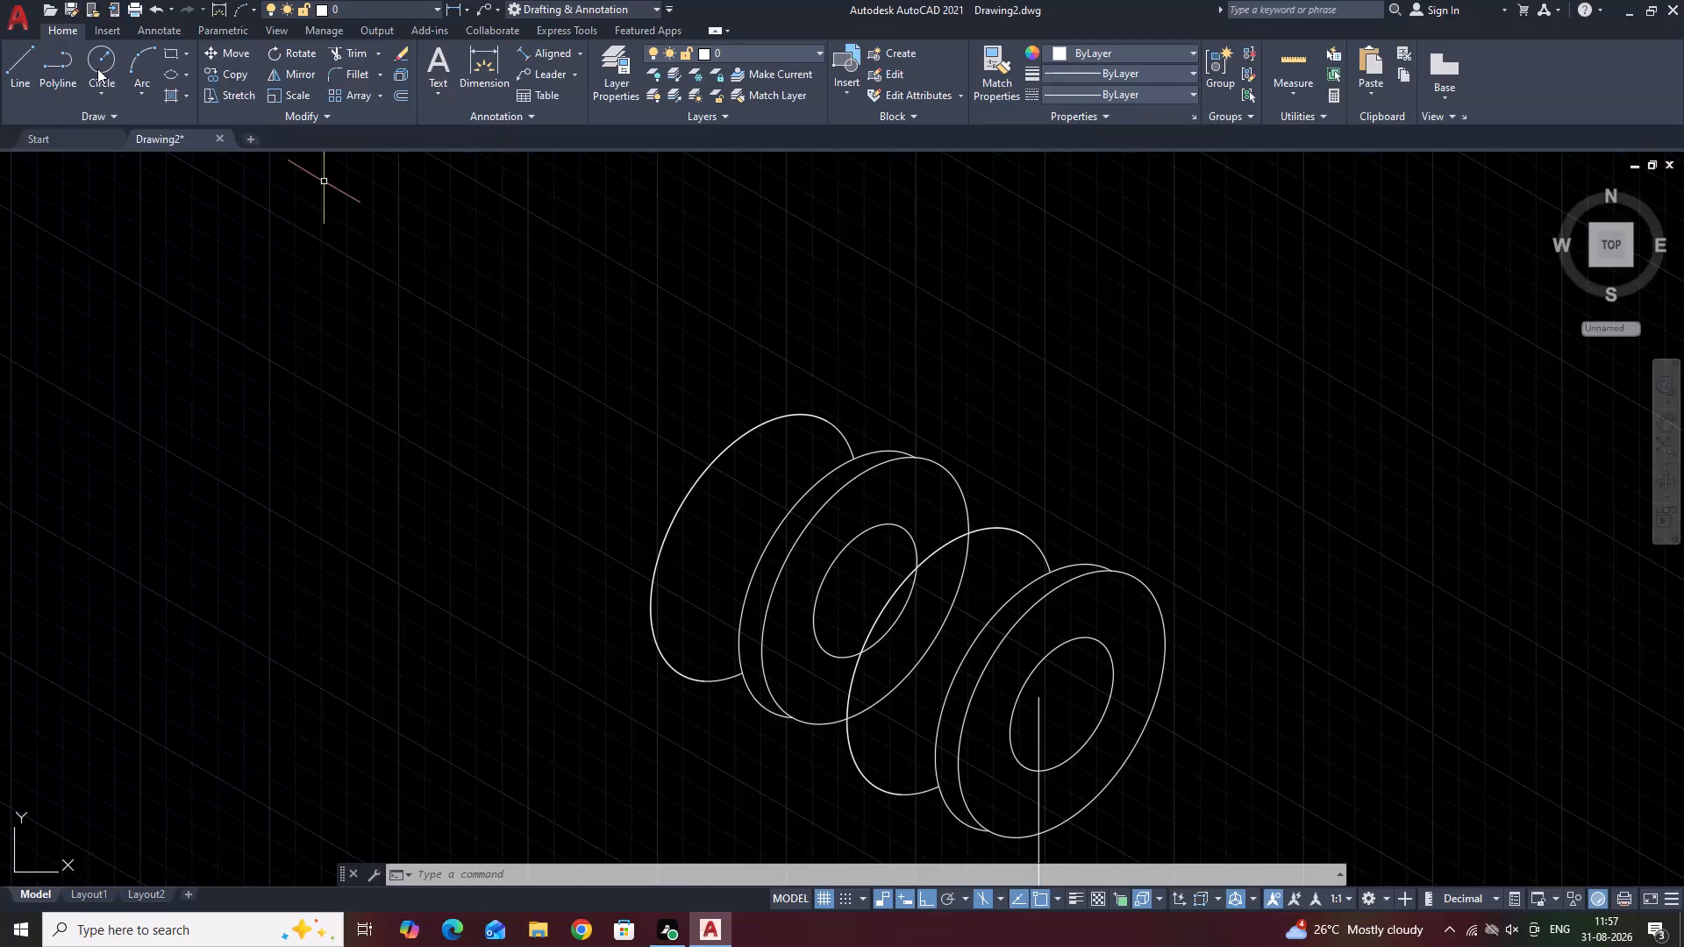
click(18, 65)
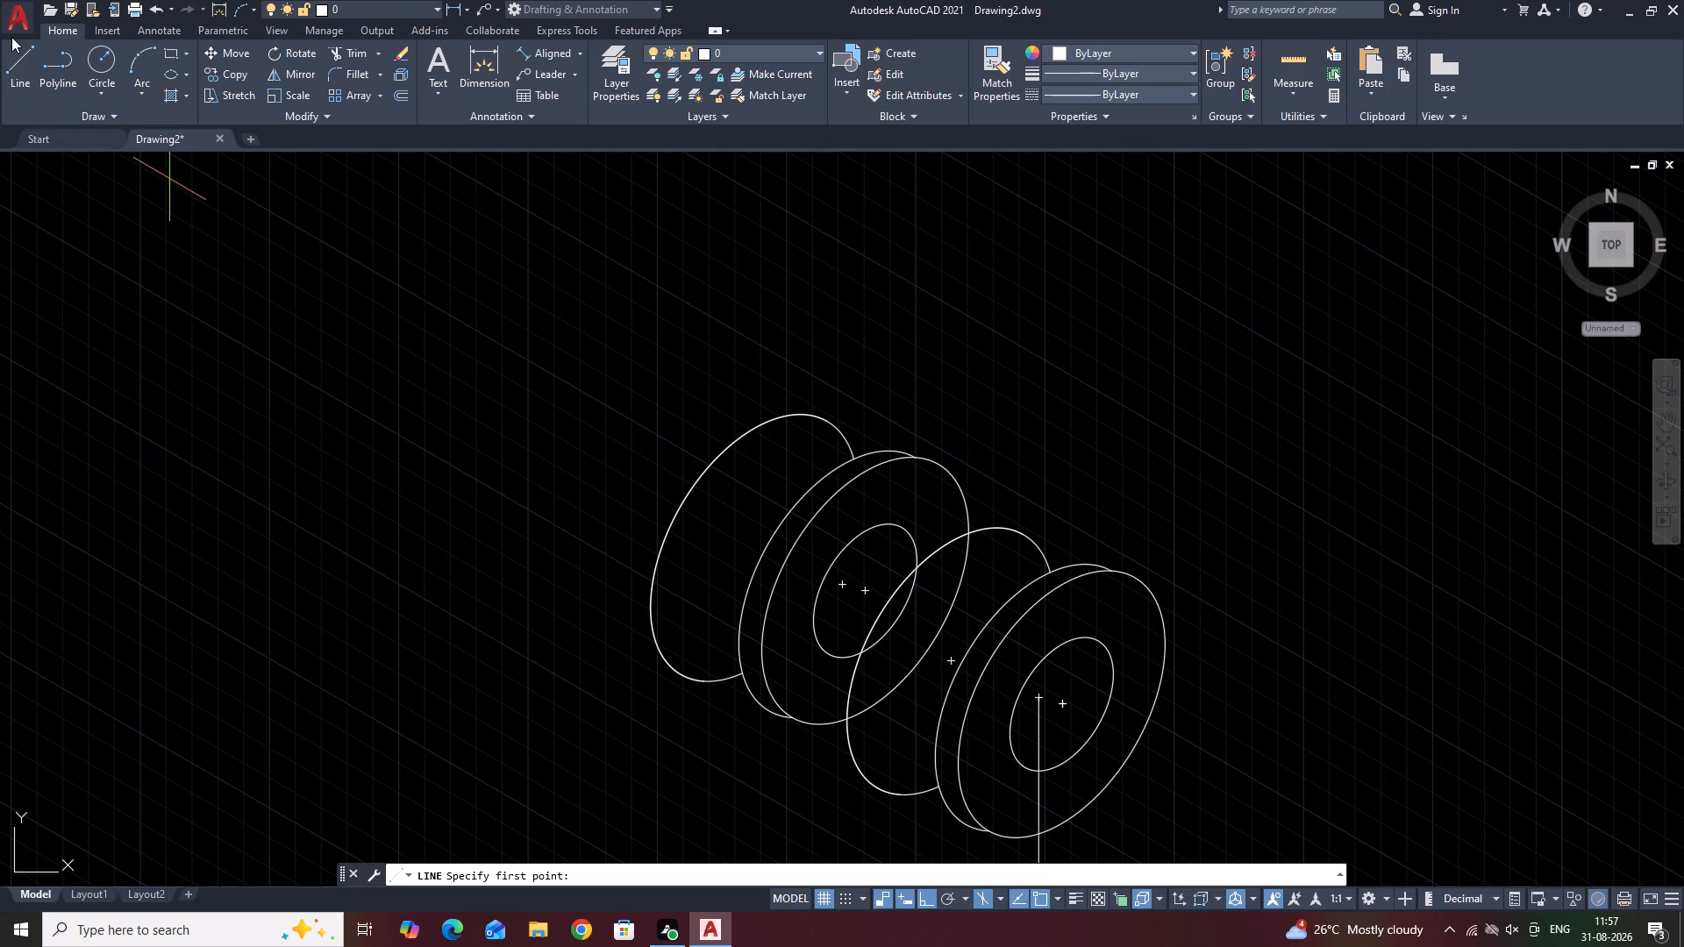
click(19, 59)
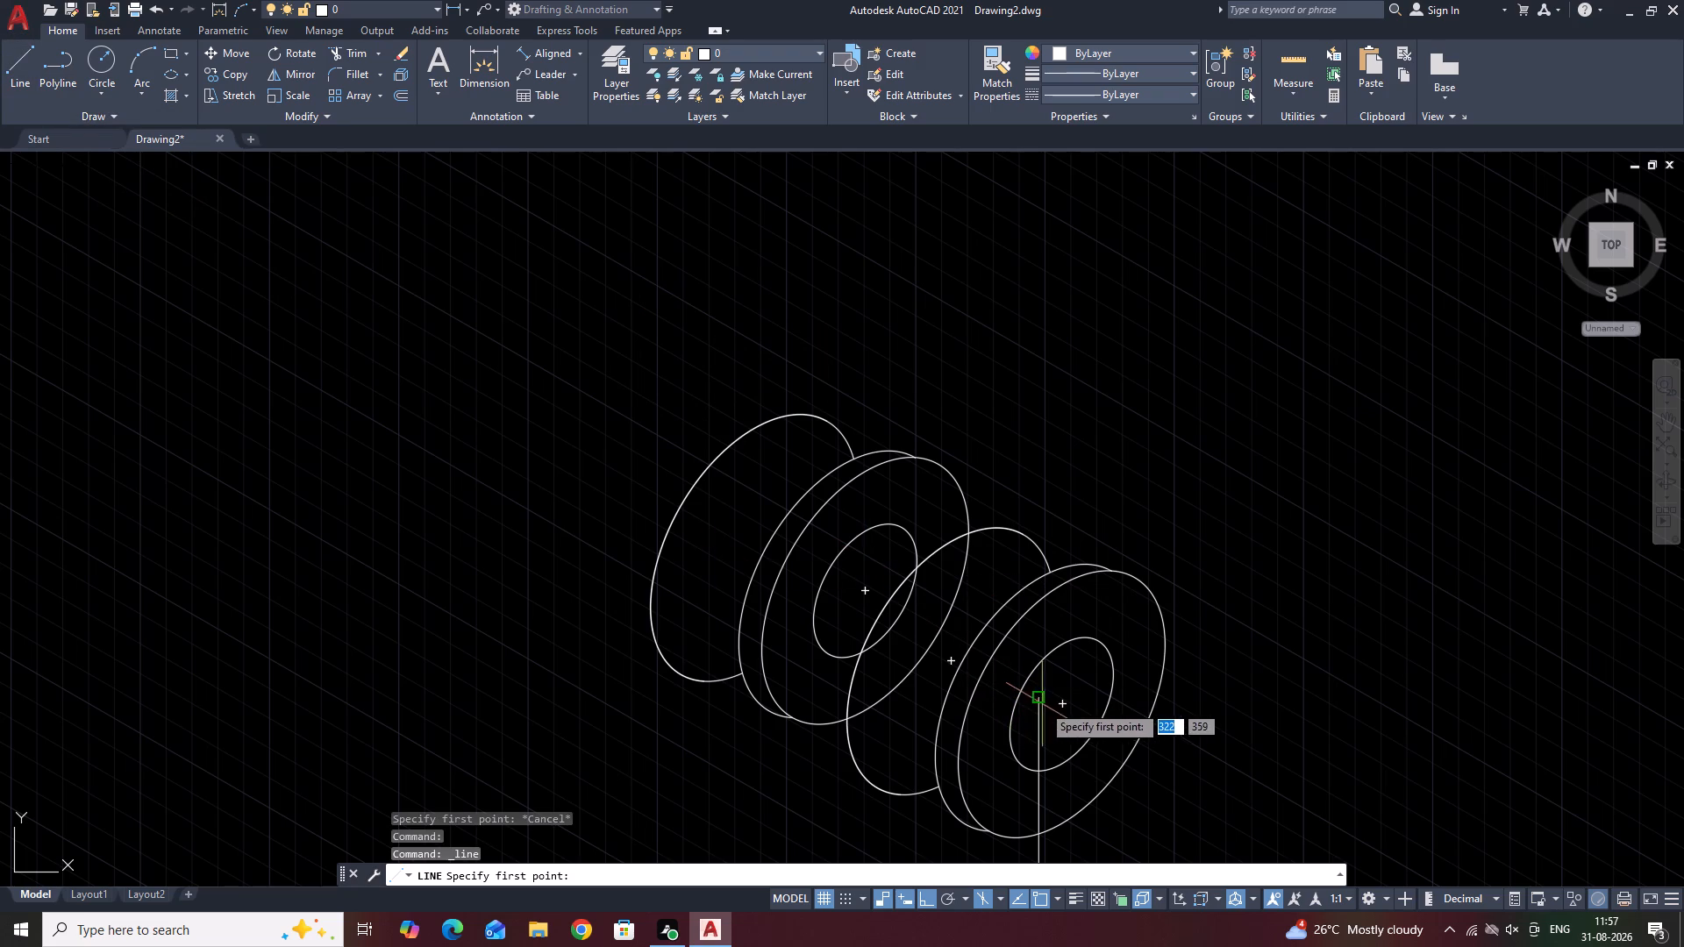
click(1041, 702)
click(1063, 530)
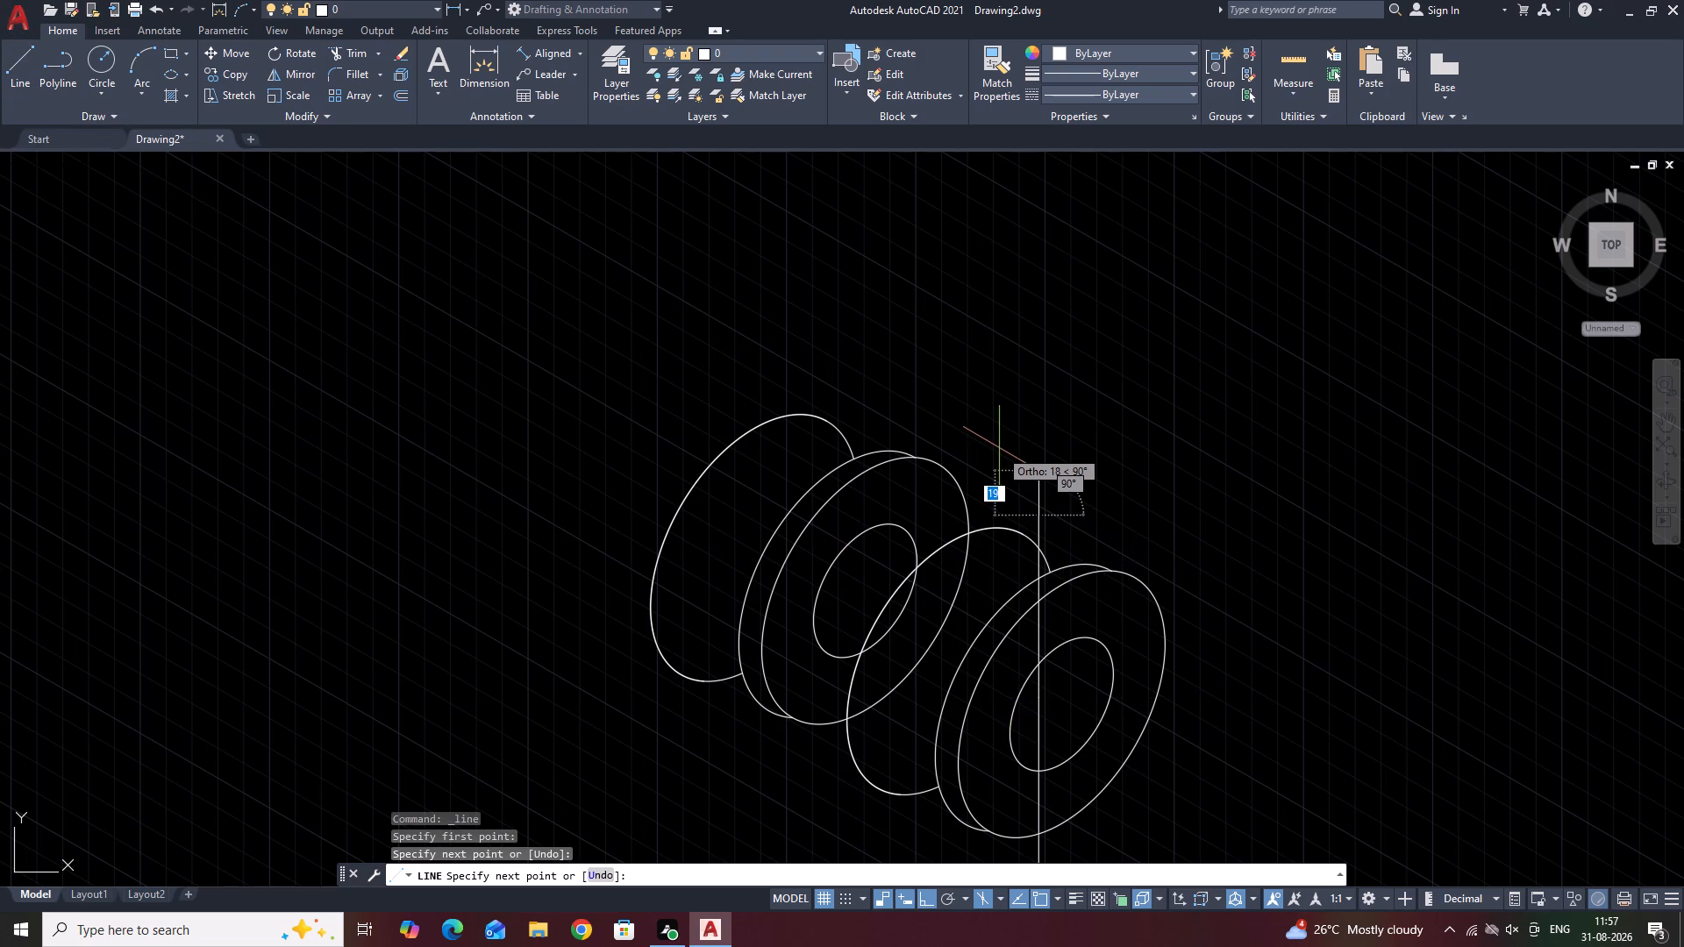
key(Escape)
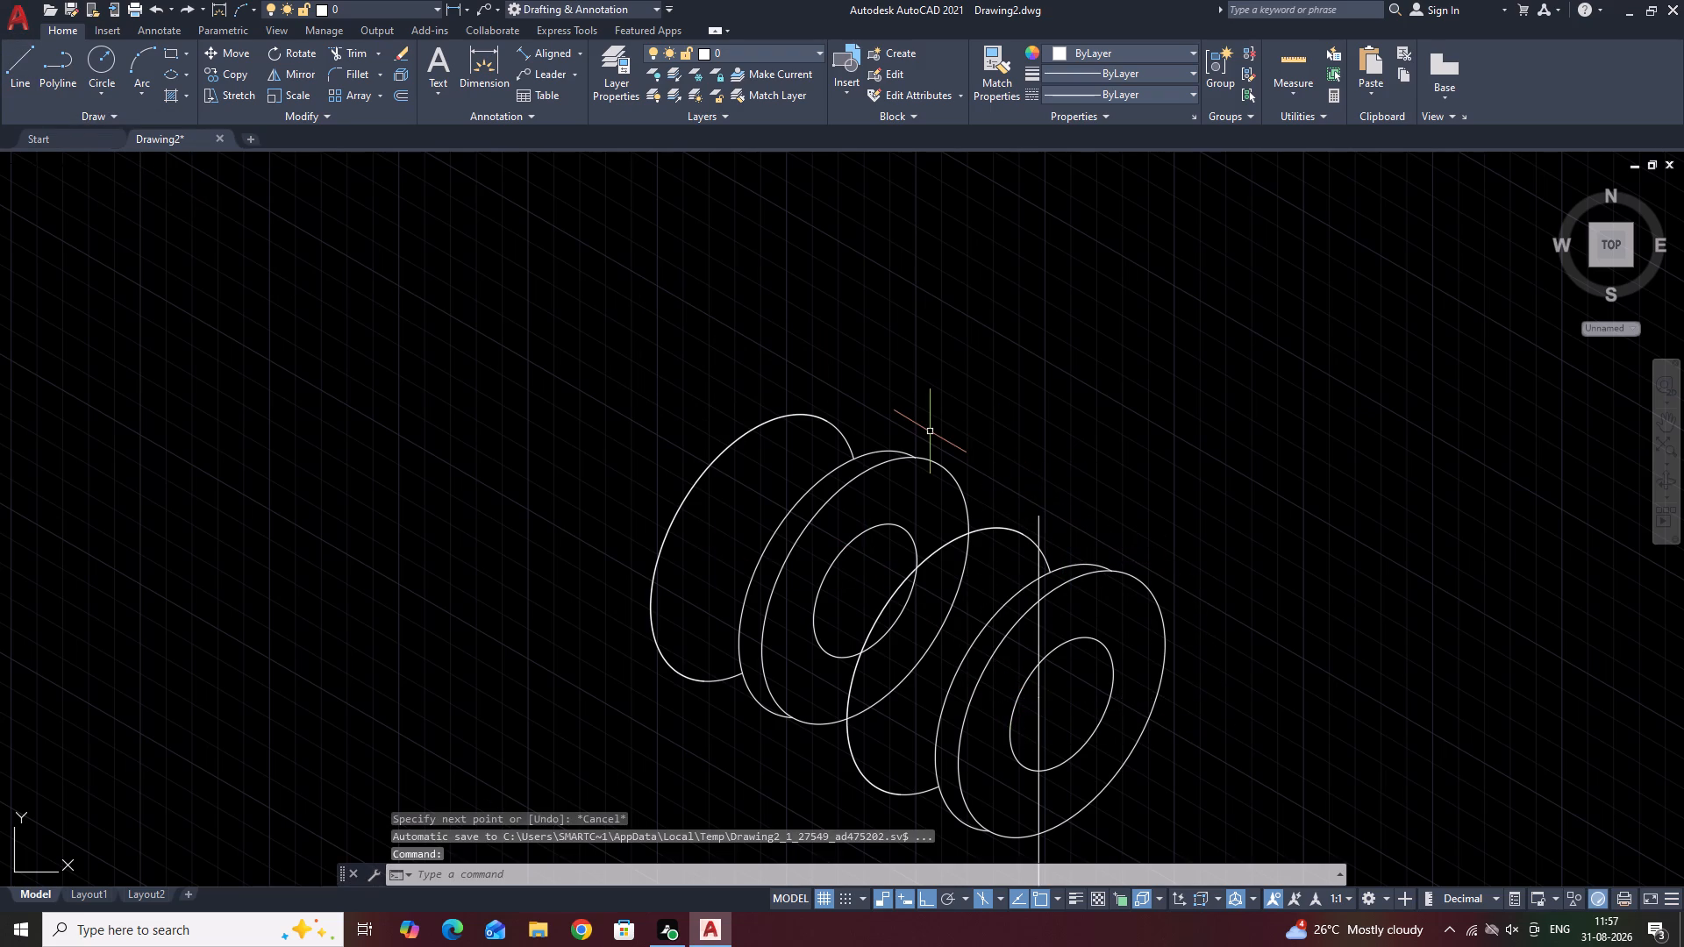
Draw a line from where the vertical line crosses the front cylinder's middle arc, backward at 150° beyond the rear cylinder.
key(space)
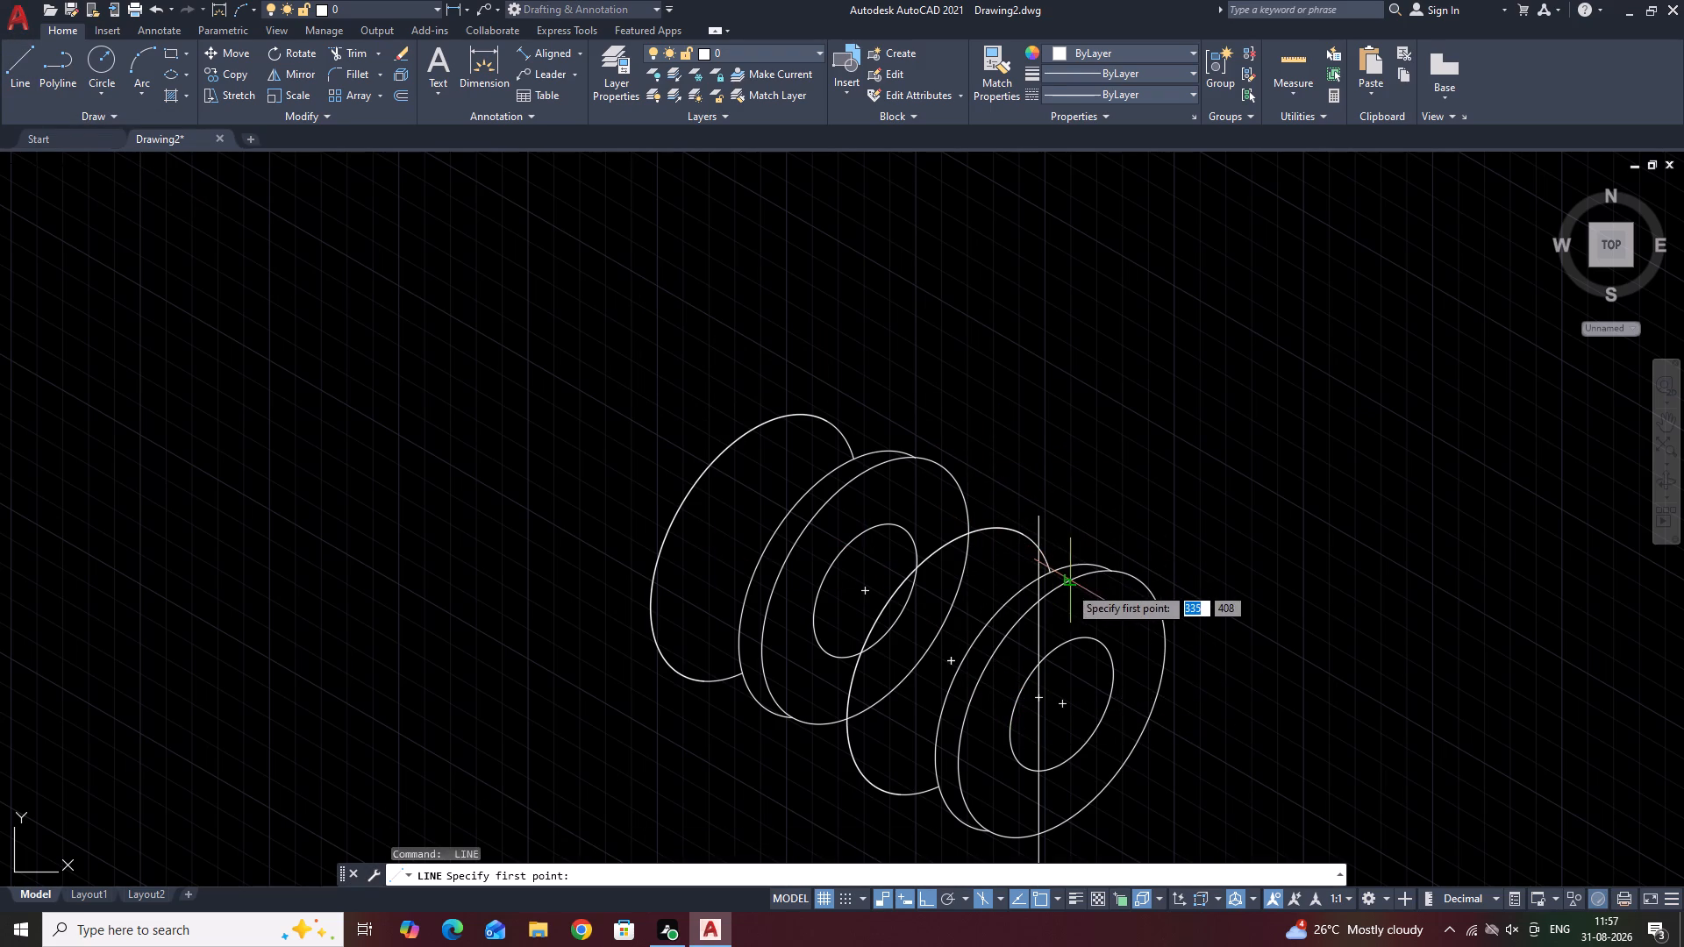
click(1034, 574)
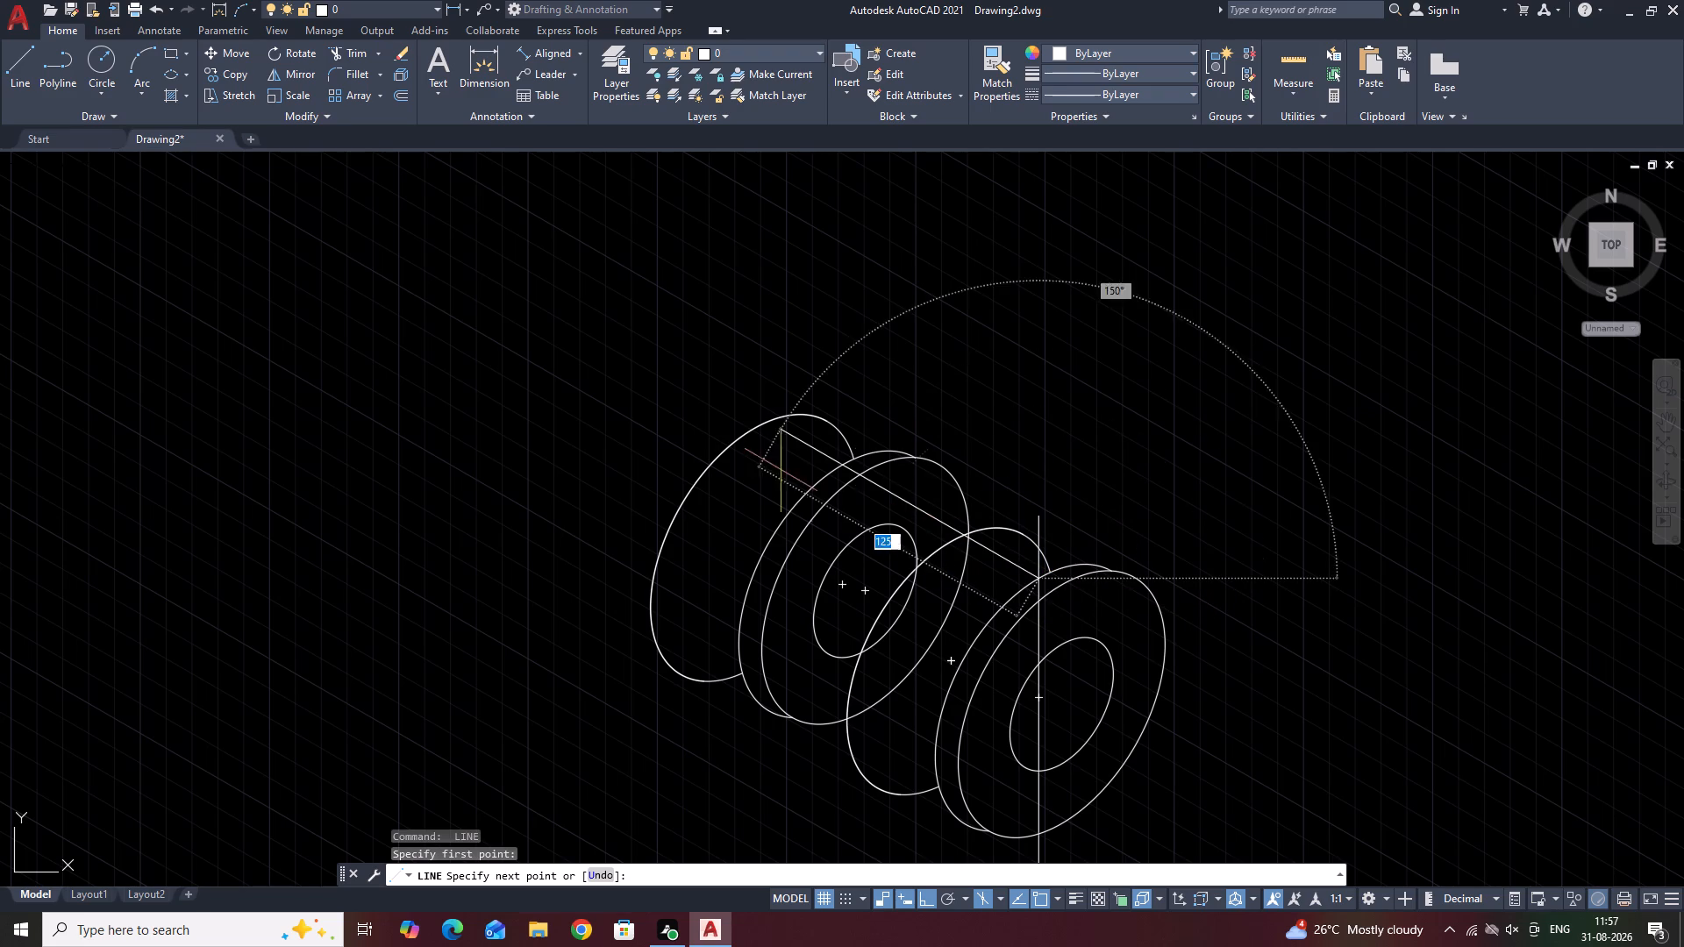
click(629, 399)
key(Escape)
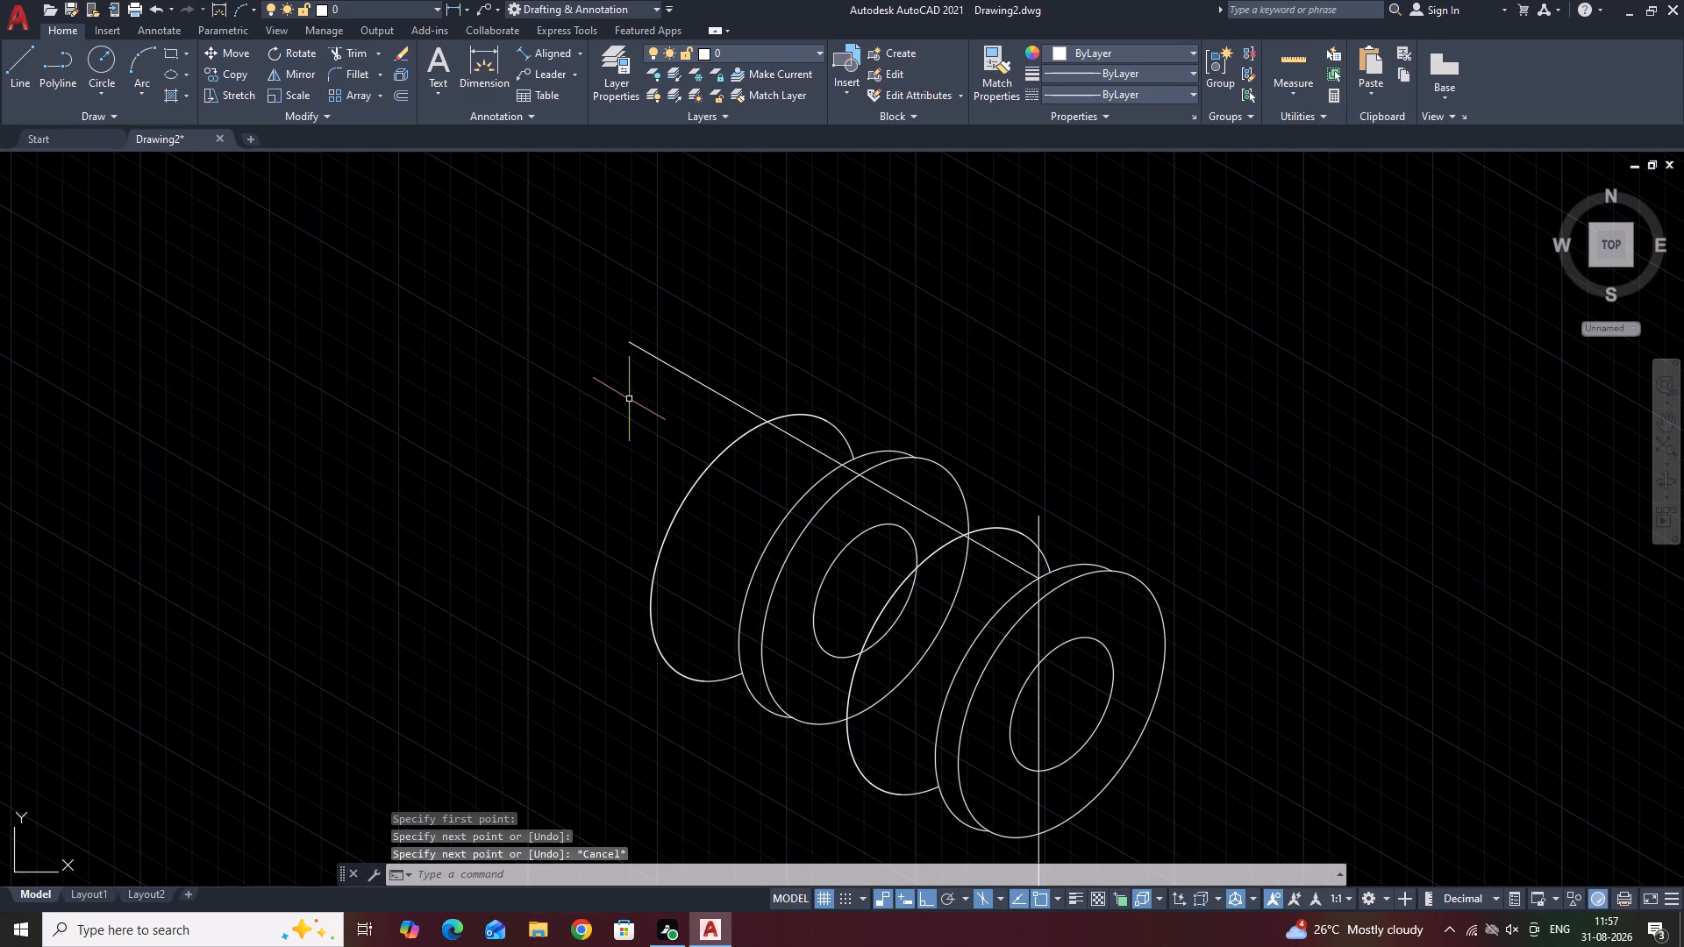
Draw a slanted line from the inner line's end on the base's top side edge up to the vertical line's crossing with the middle arc.
scroll(654, 334, down, 3)
scroll(667, 426, up, 1)
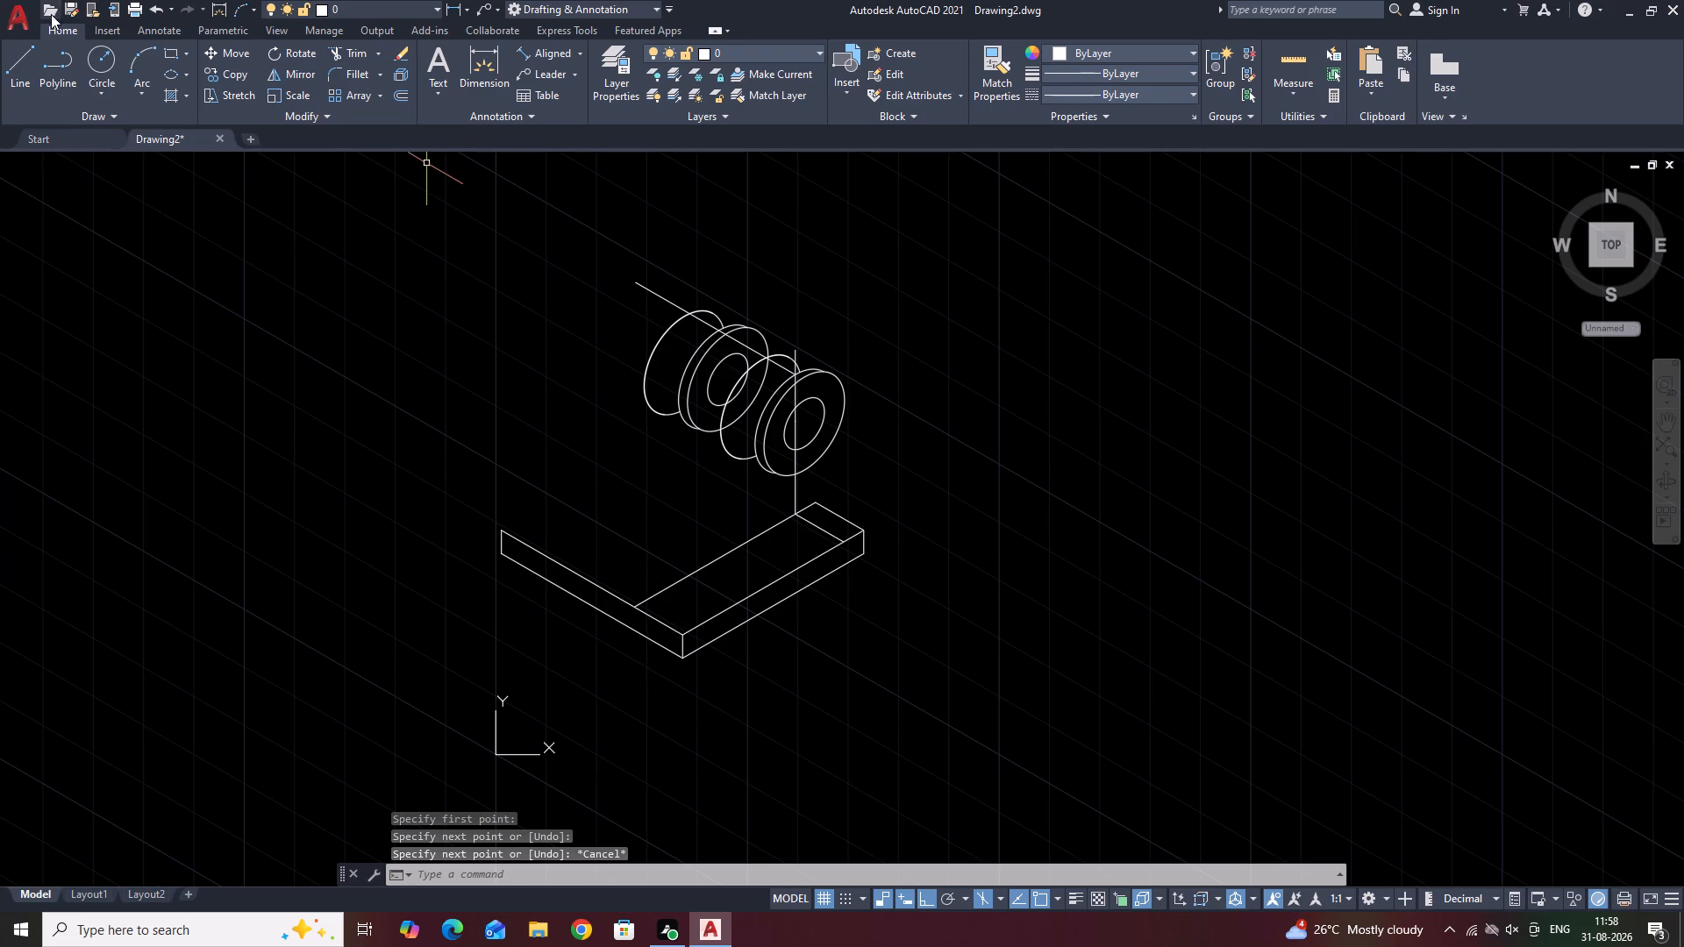
click(15, 56)
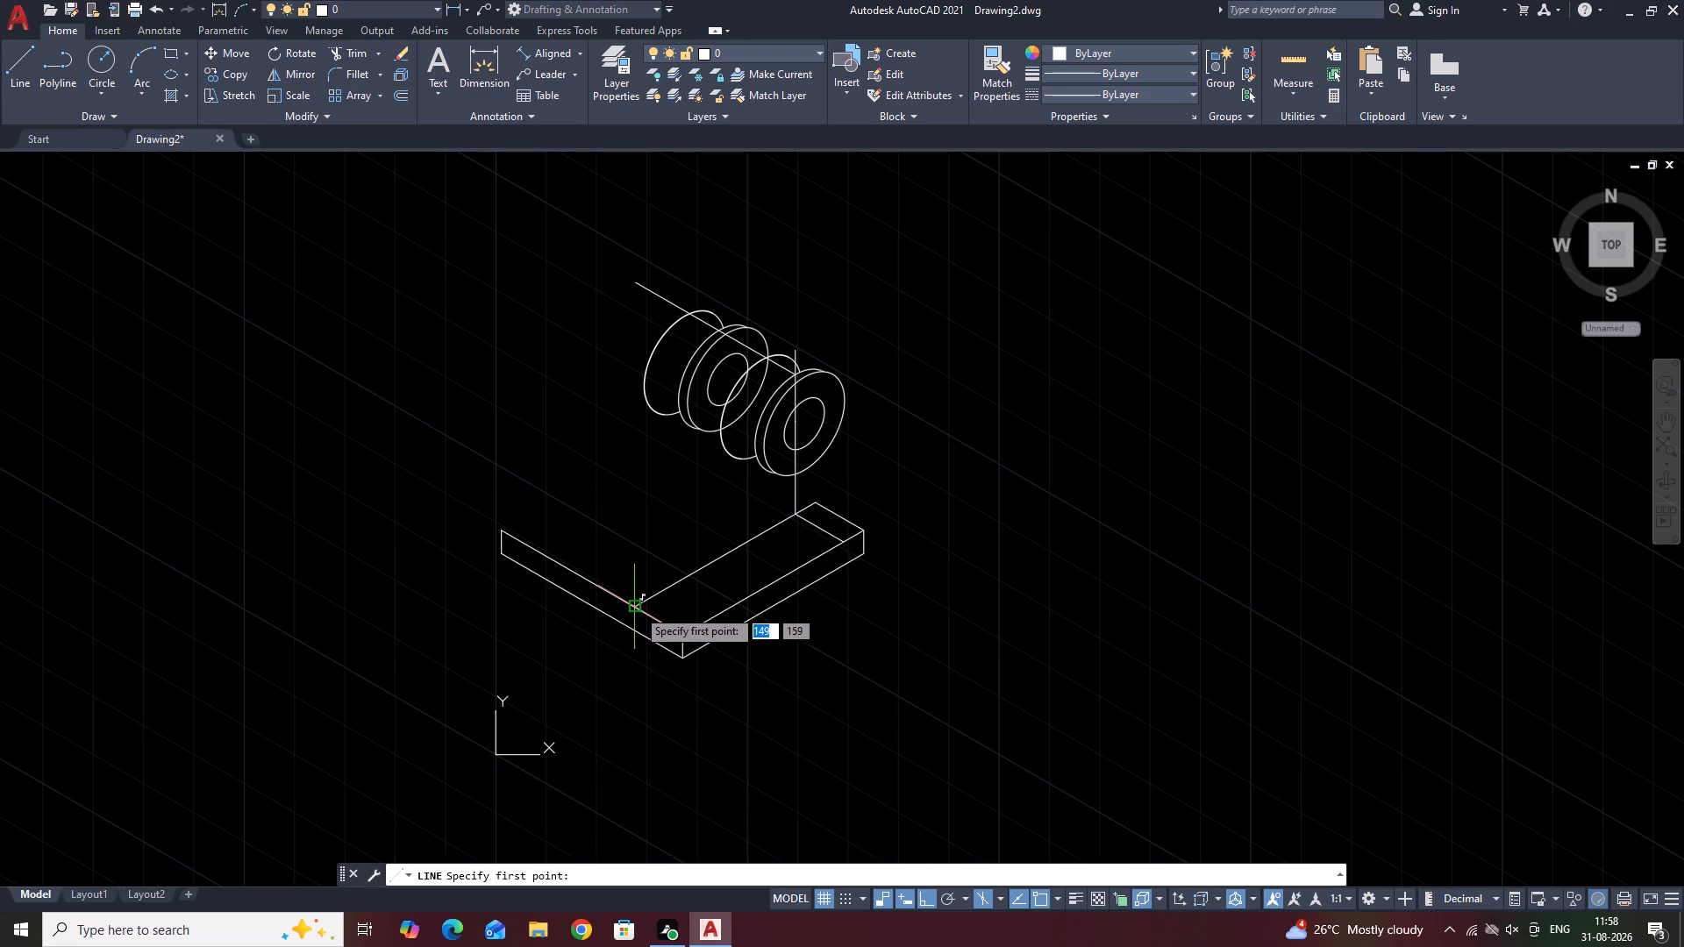
click(634, 609)
scroll(796, 371, up, 4)
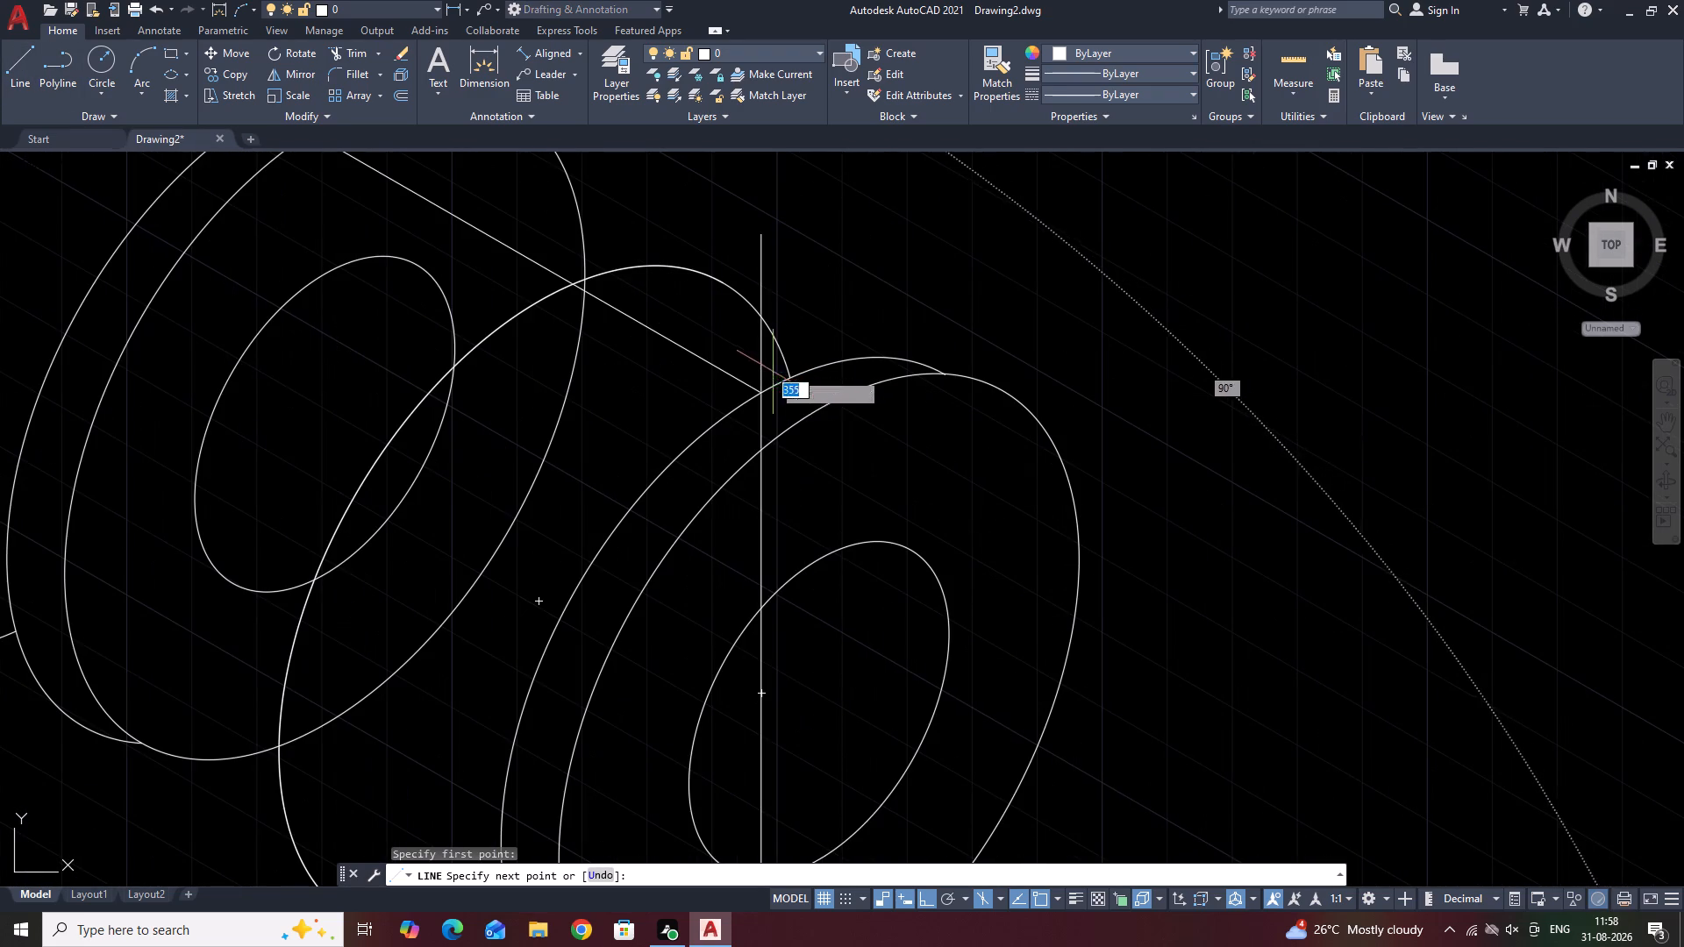
click(757, 393)
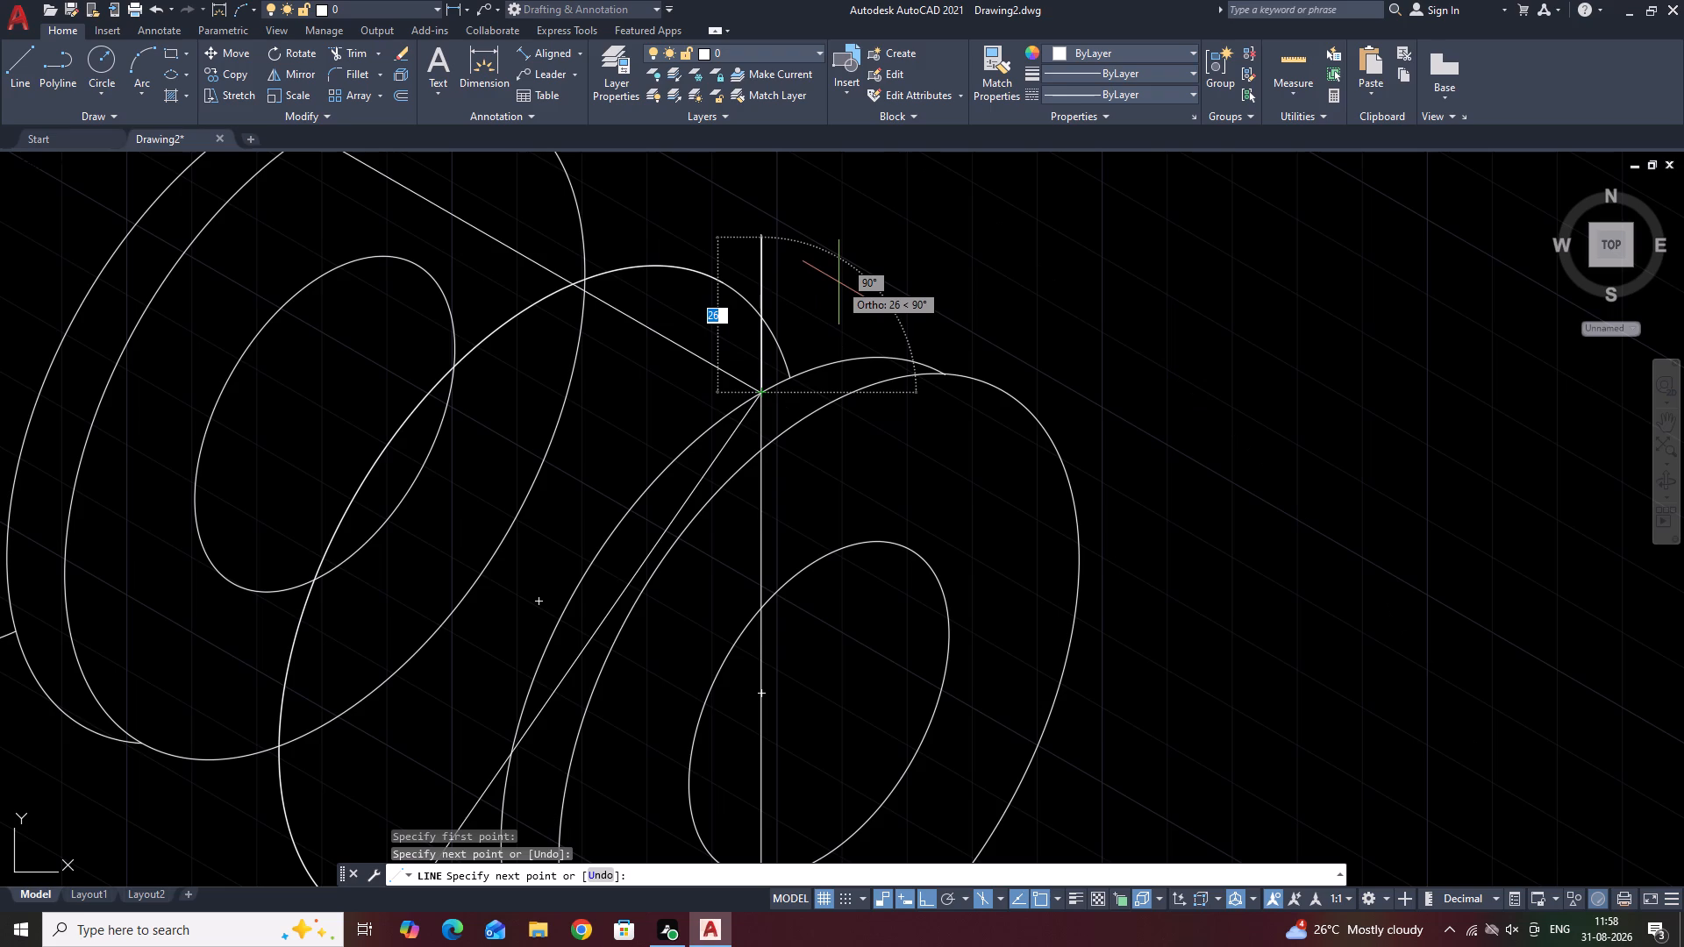
key(Escape)
Copy the slanted line backward along the base's top side edge from its lower end, at distances of 20 mm and 85 mm.
scroll(834, 282, down, 3)
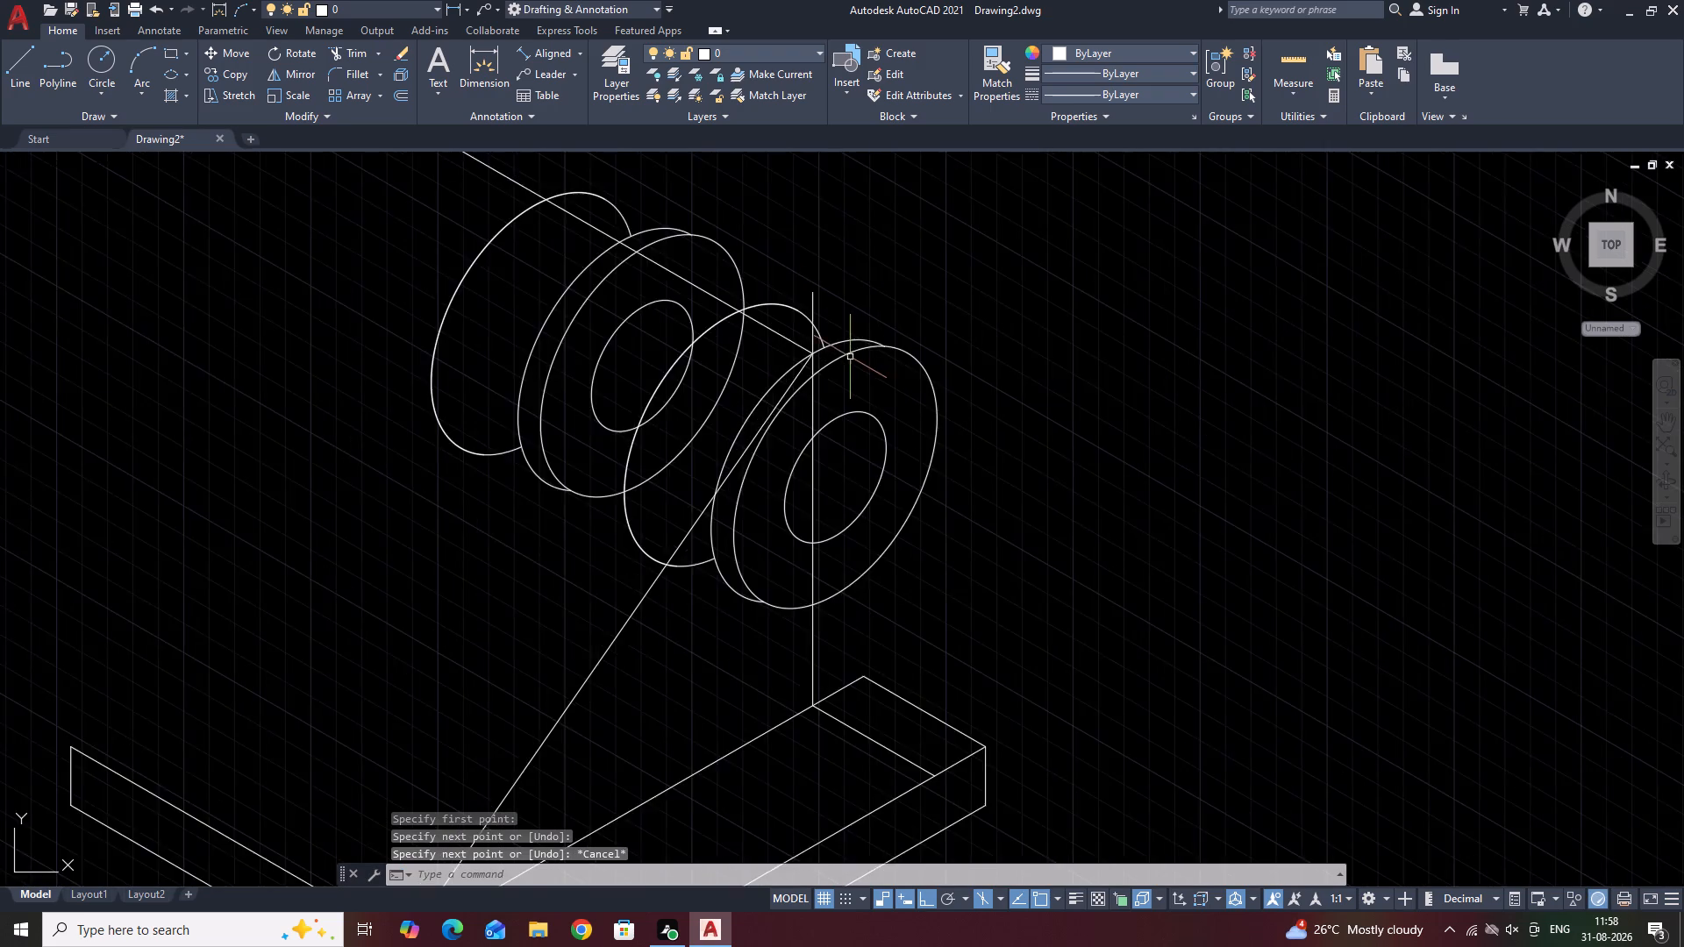
scroll(850, 357, down, 1)
click(746, 481)
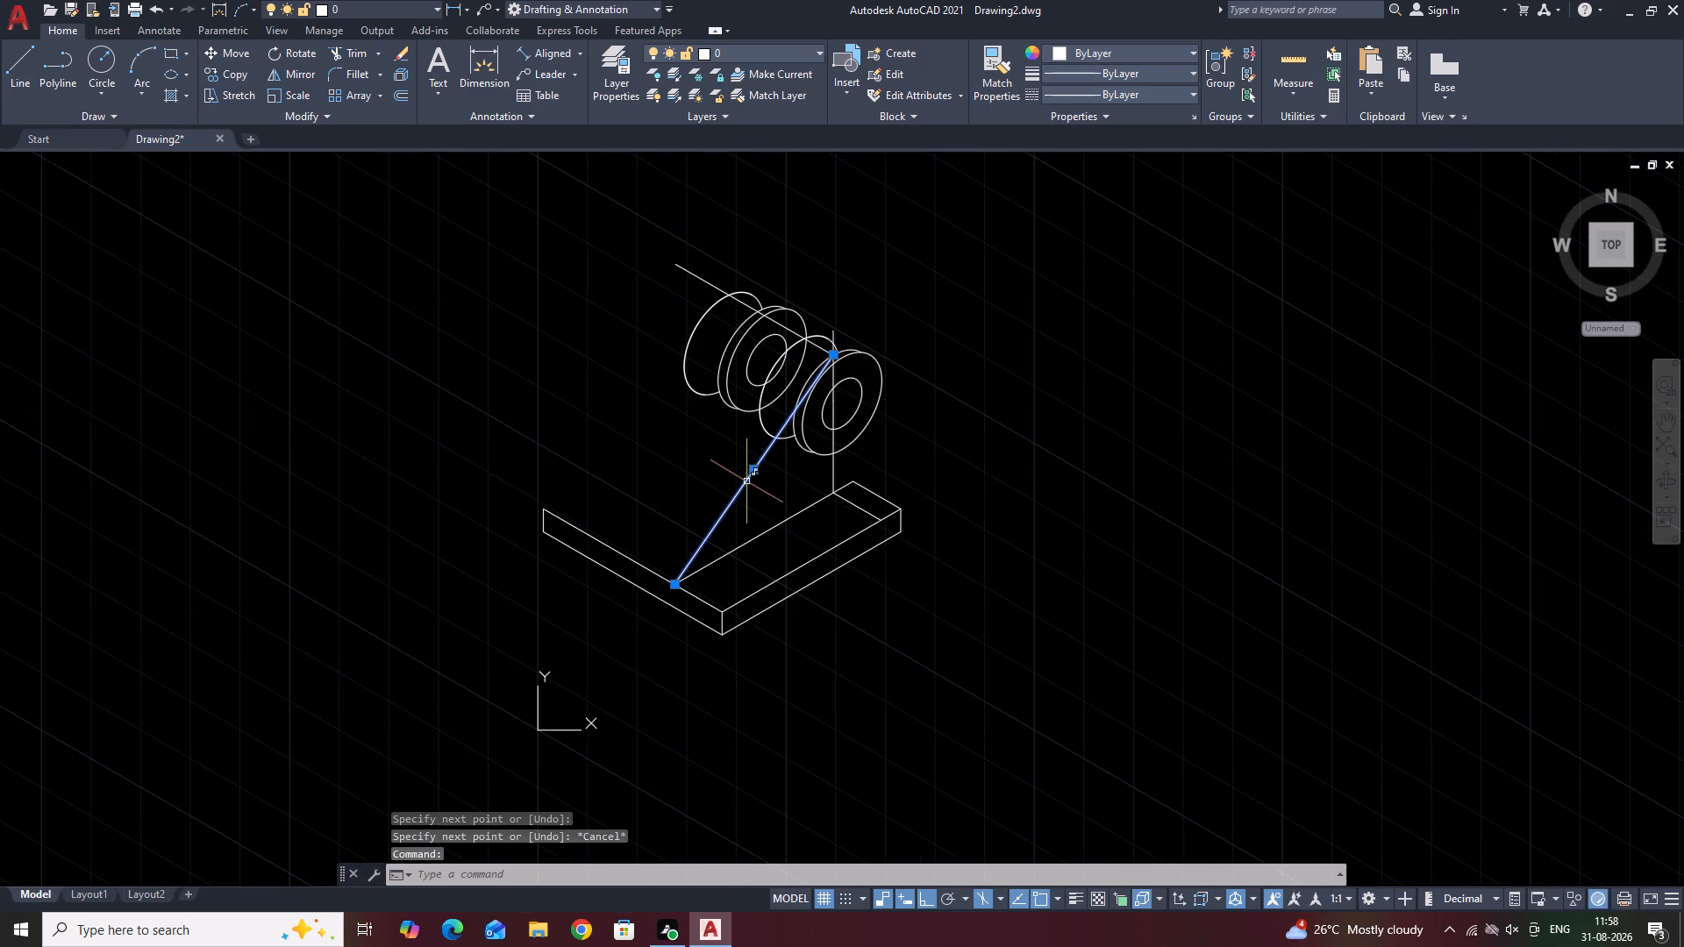
click(227, 82)
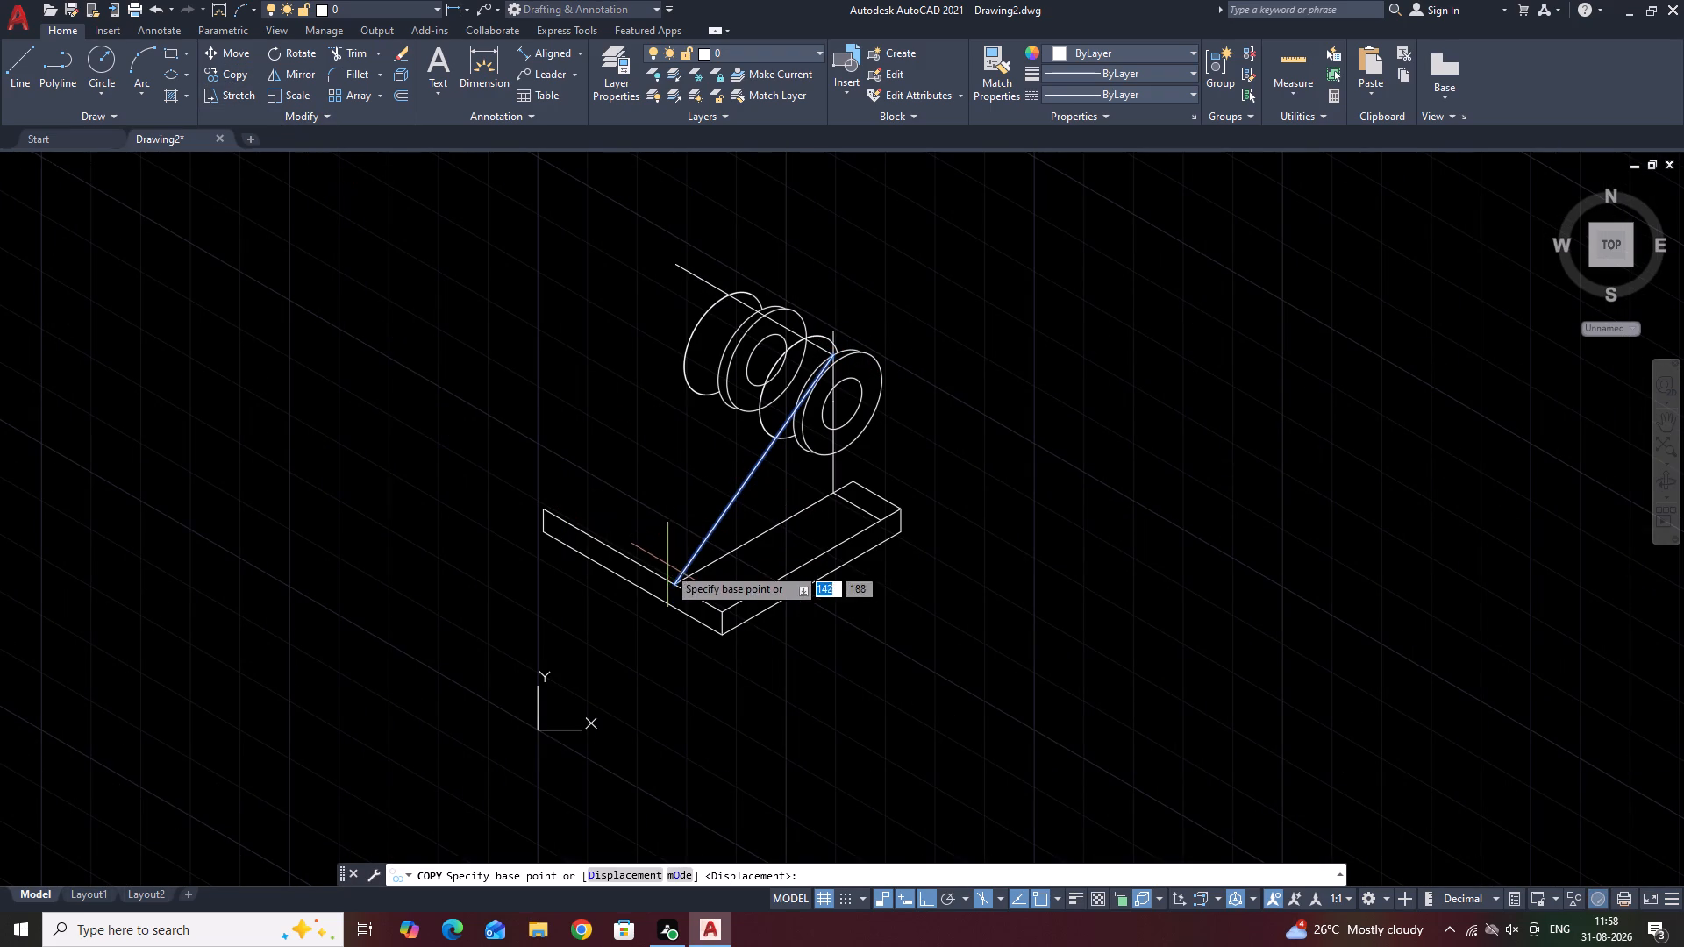
click(676, 581)
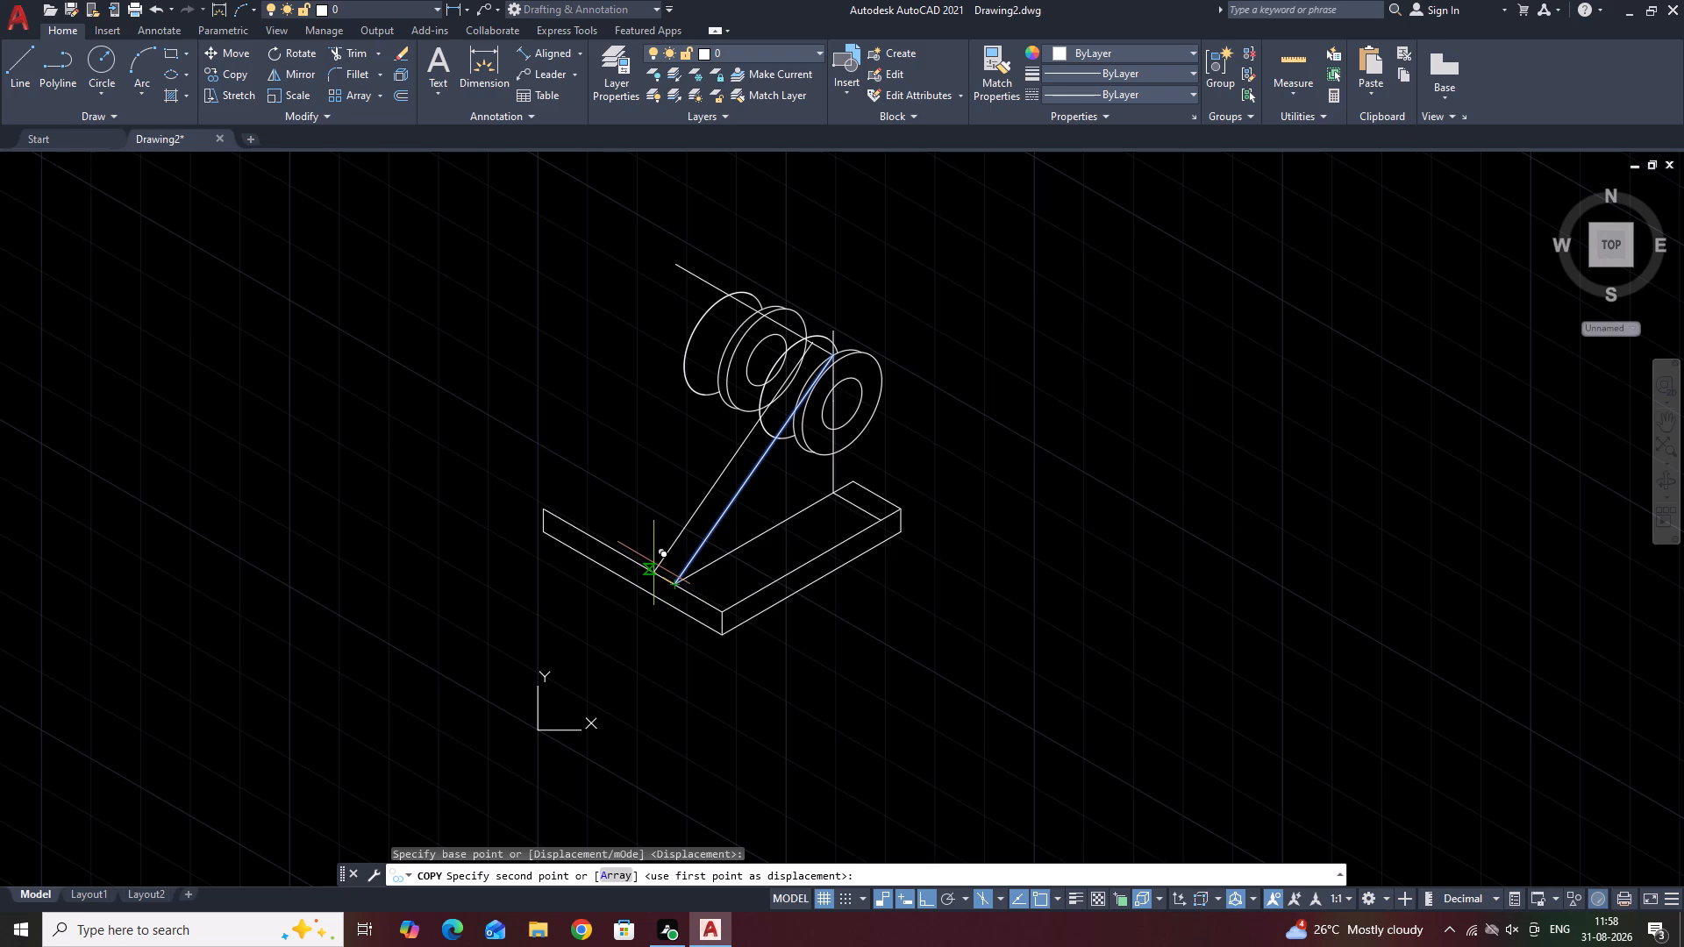
text(20)
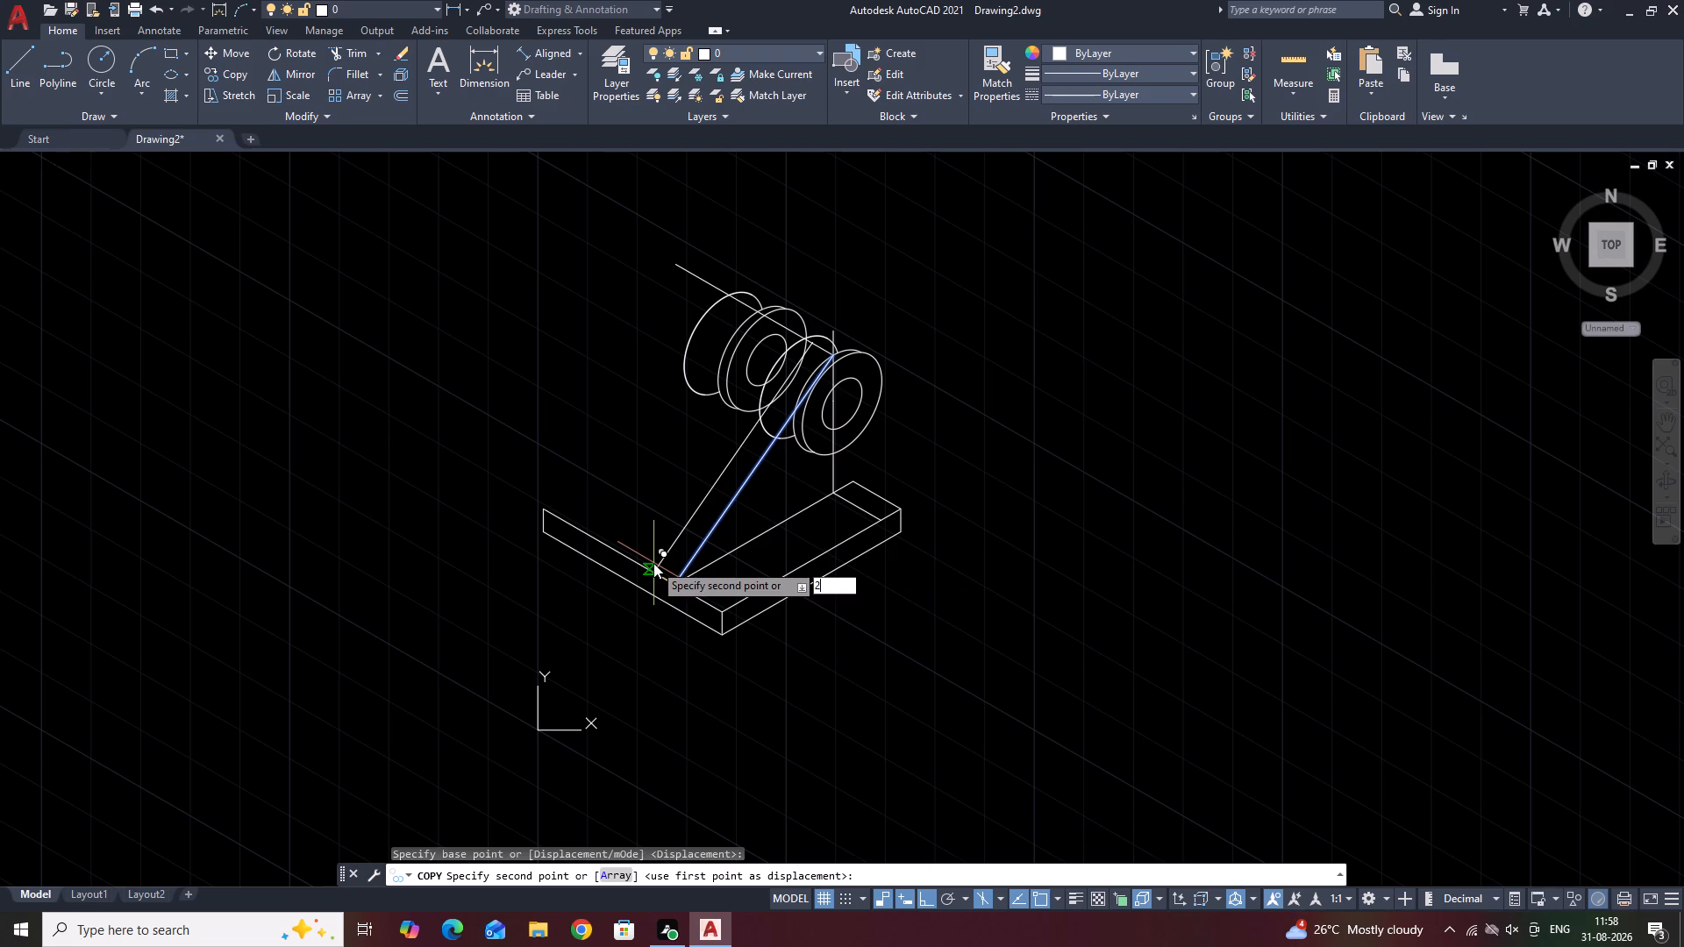
key(Return)
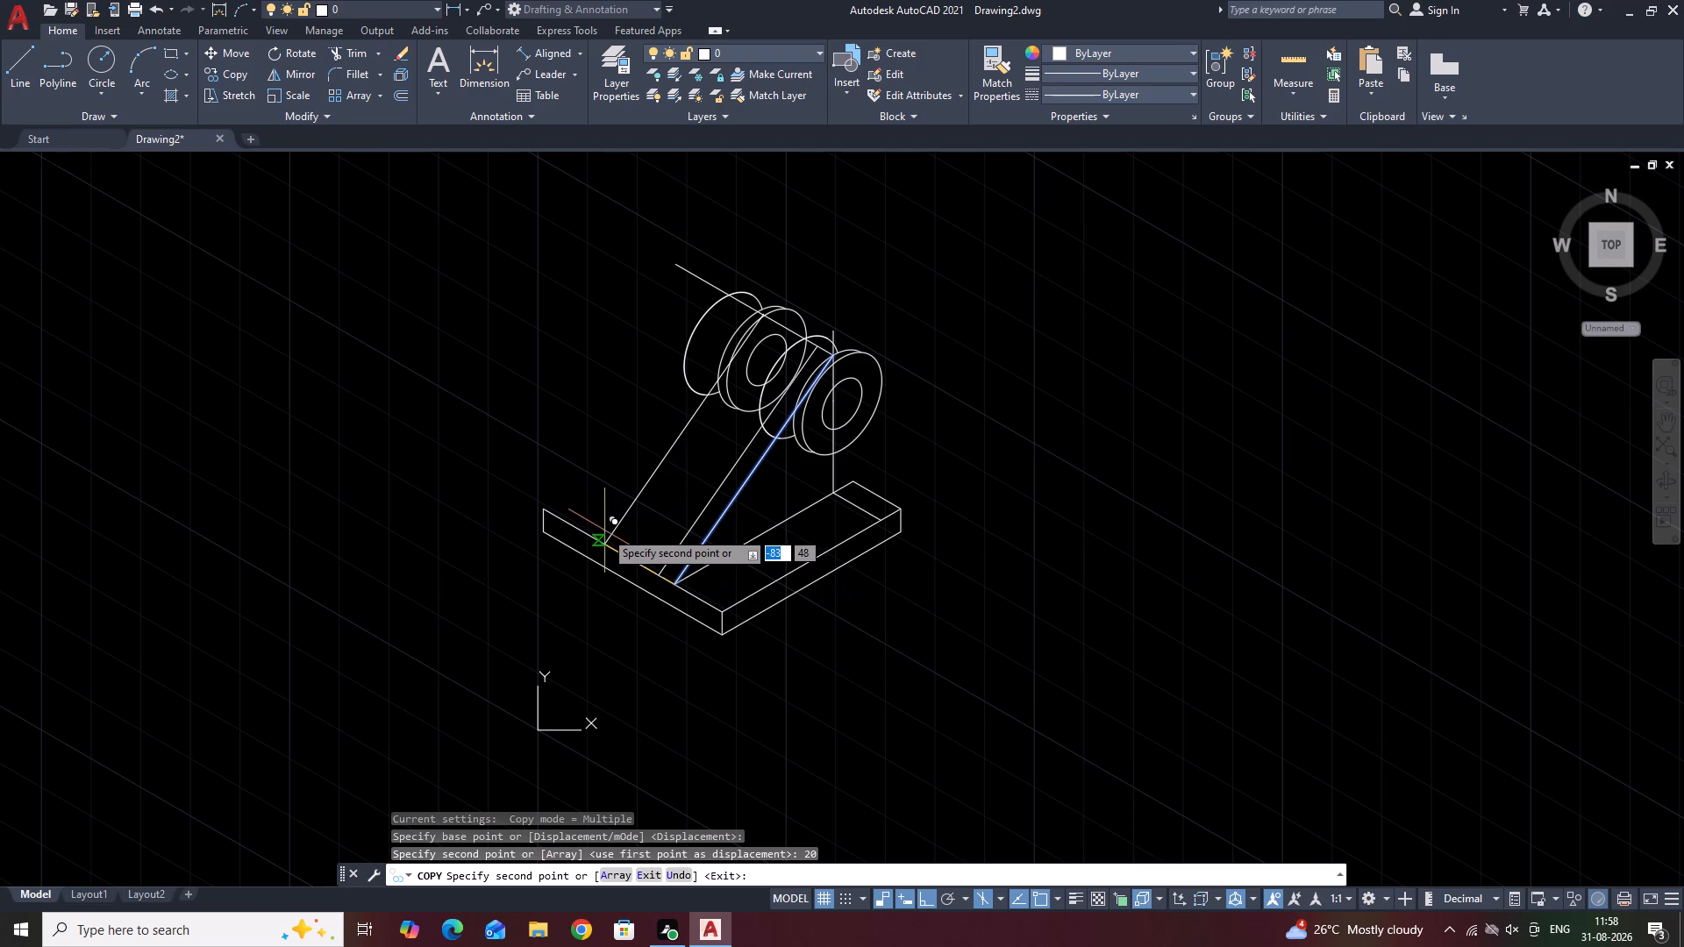
text(65)
key(BackSpace)
key(BackSpace)
text(85)
key(Return)
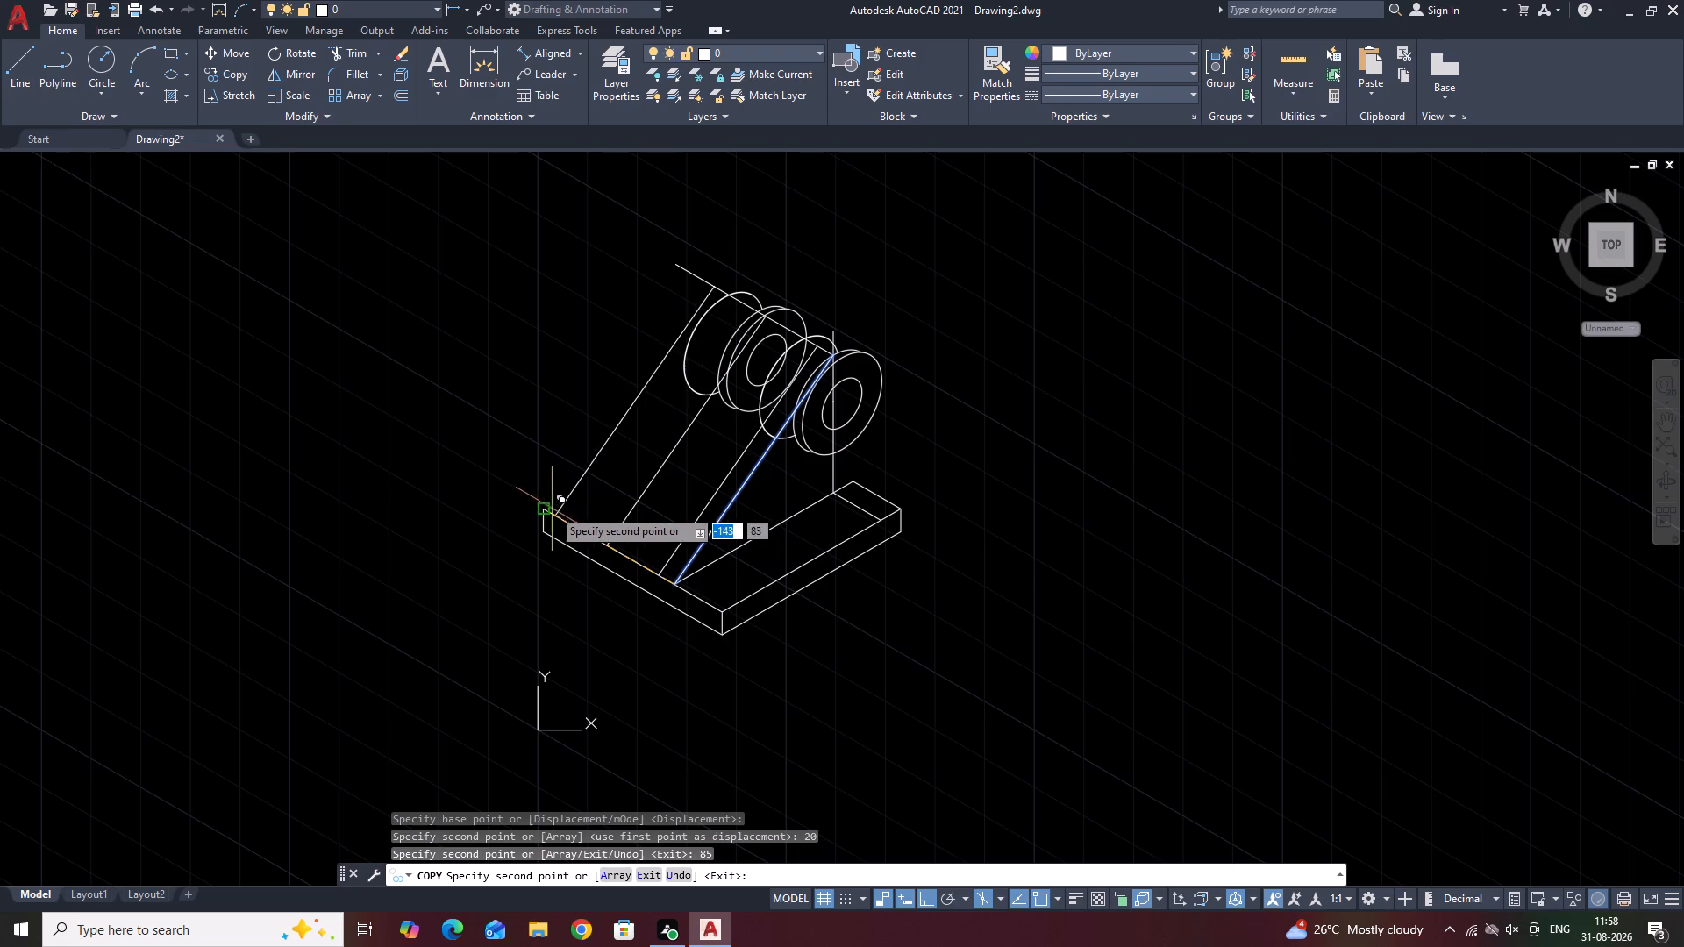
Place another copy of the slanted line along the base's top side edge at a distance of 105 mm and finish copying.
key(2)
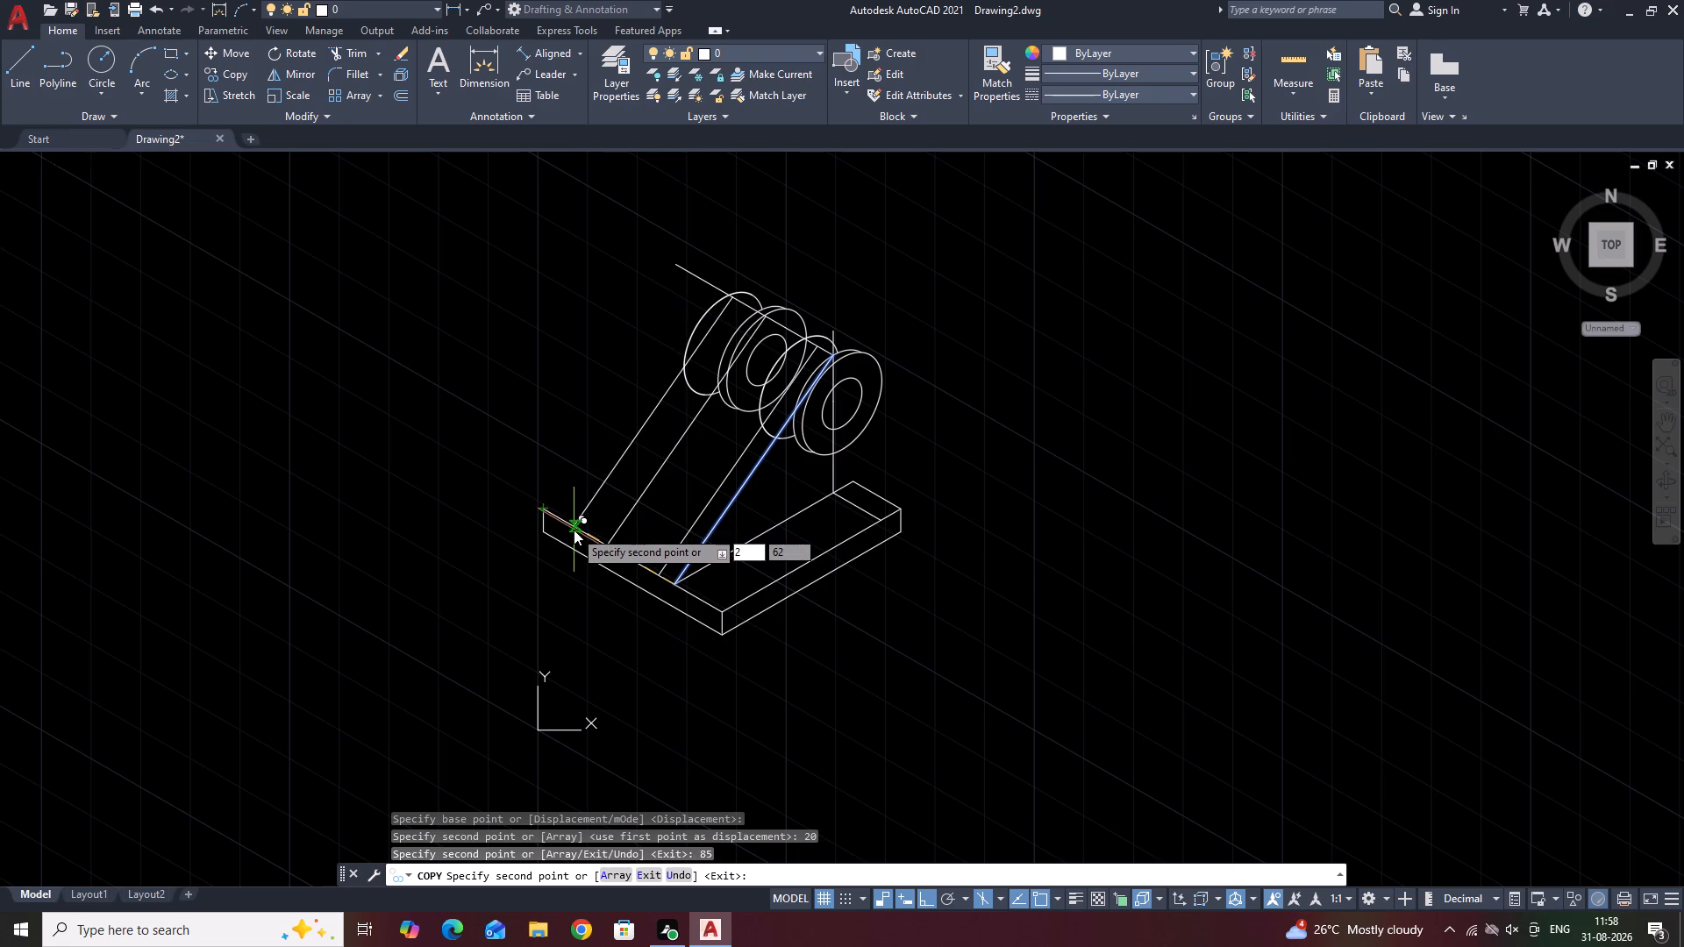
key(Delete)
text(105)
key(BackSpace)
key(BackSpace)
key(BackSpace)
key(BackSpace)
text(105)
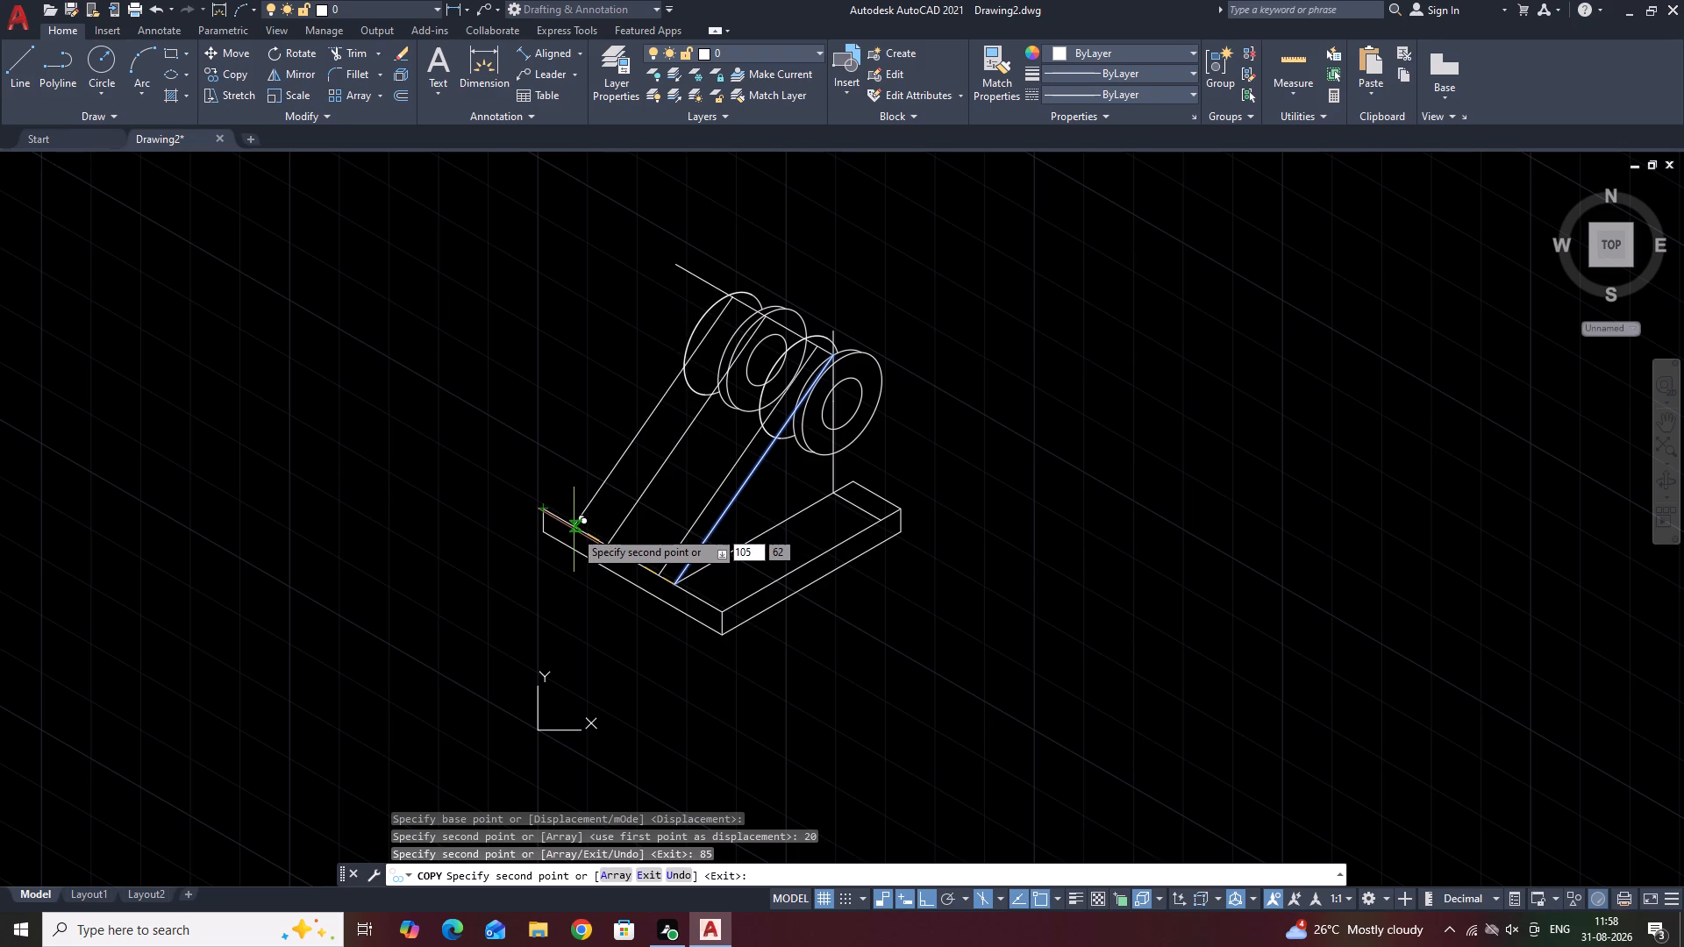
key(Return)
key(space)
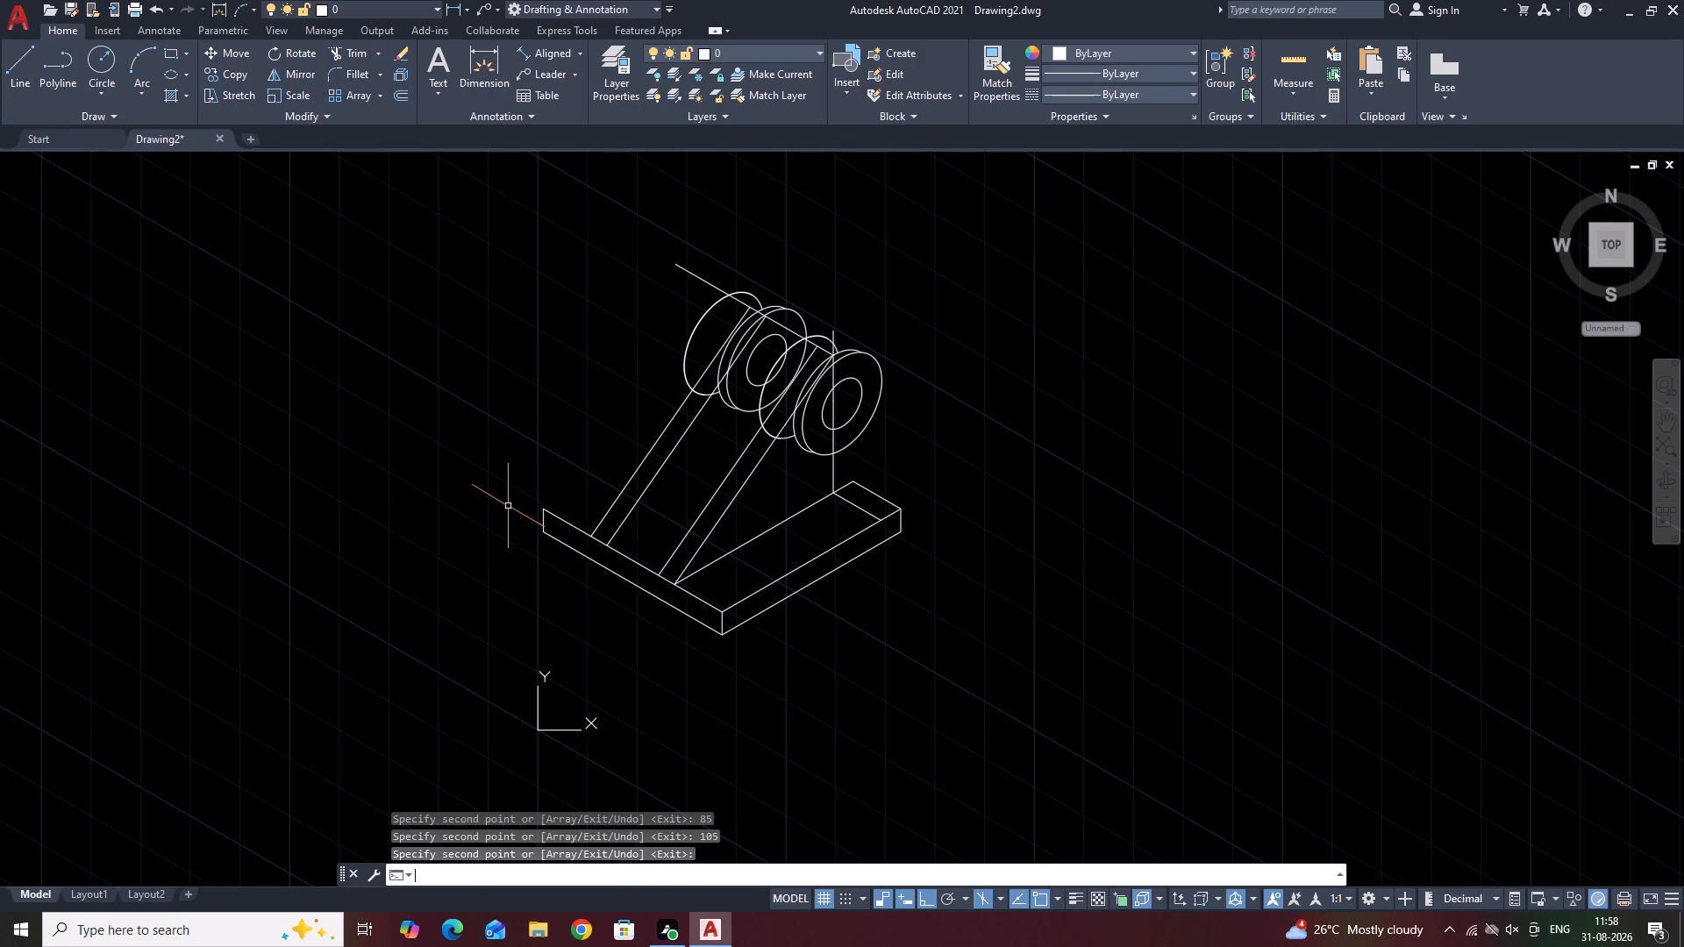
Trim the 150° line's two excess segments beyond the upper end of the rearmost slanted line.
scroll(726, 391, up, 2)
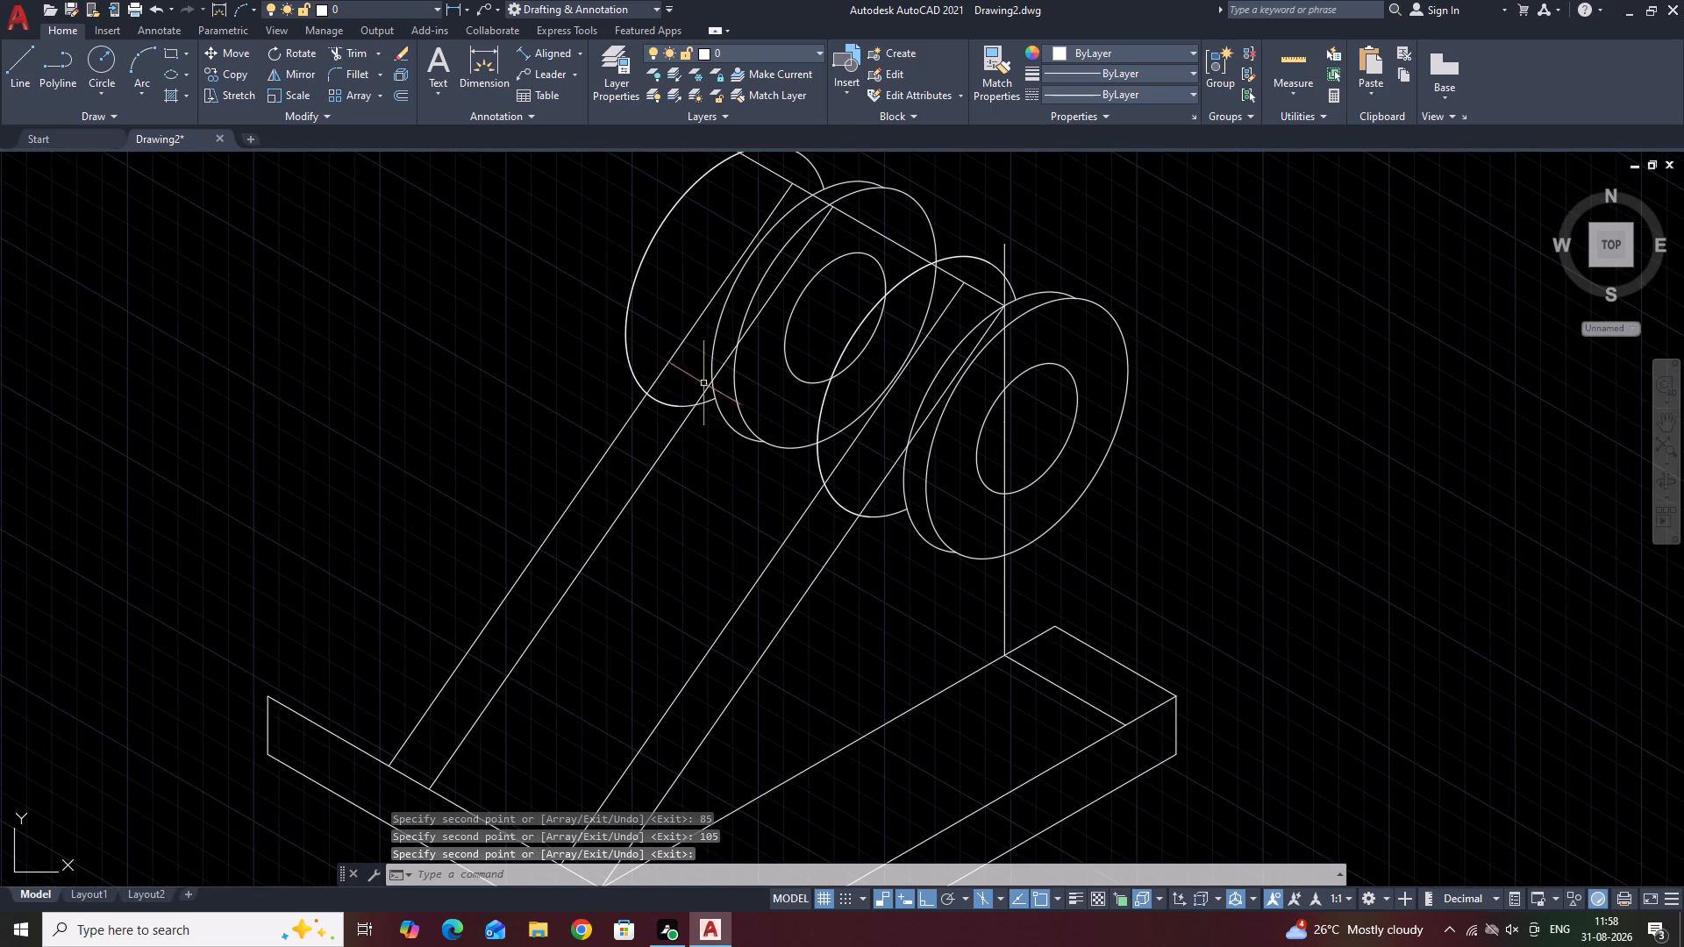
middle_drag(652, 352, 482, 537)
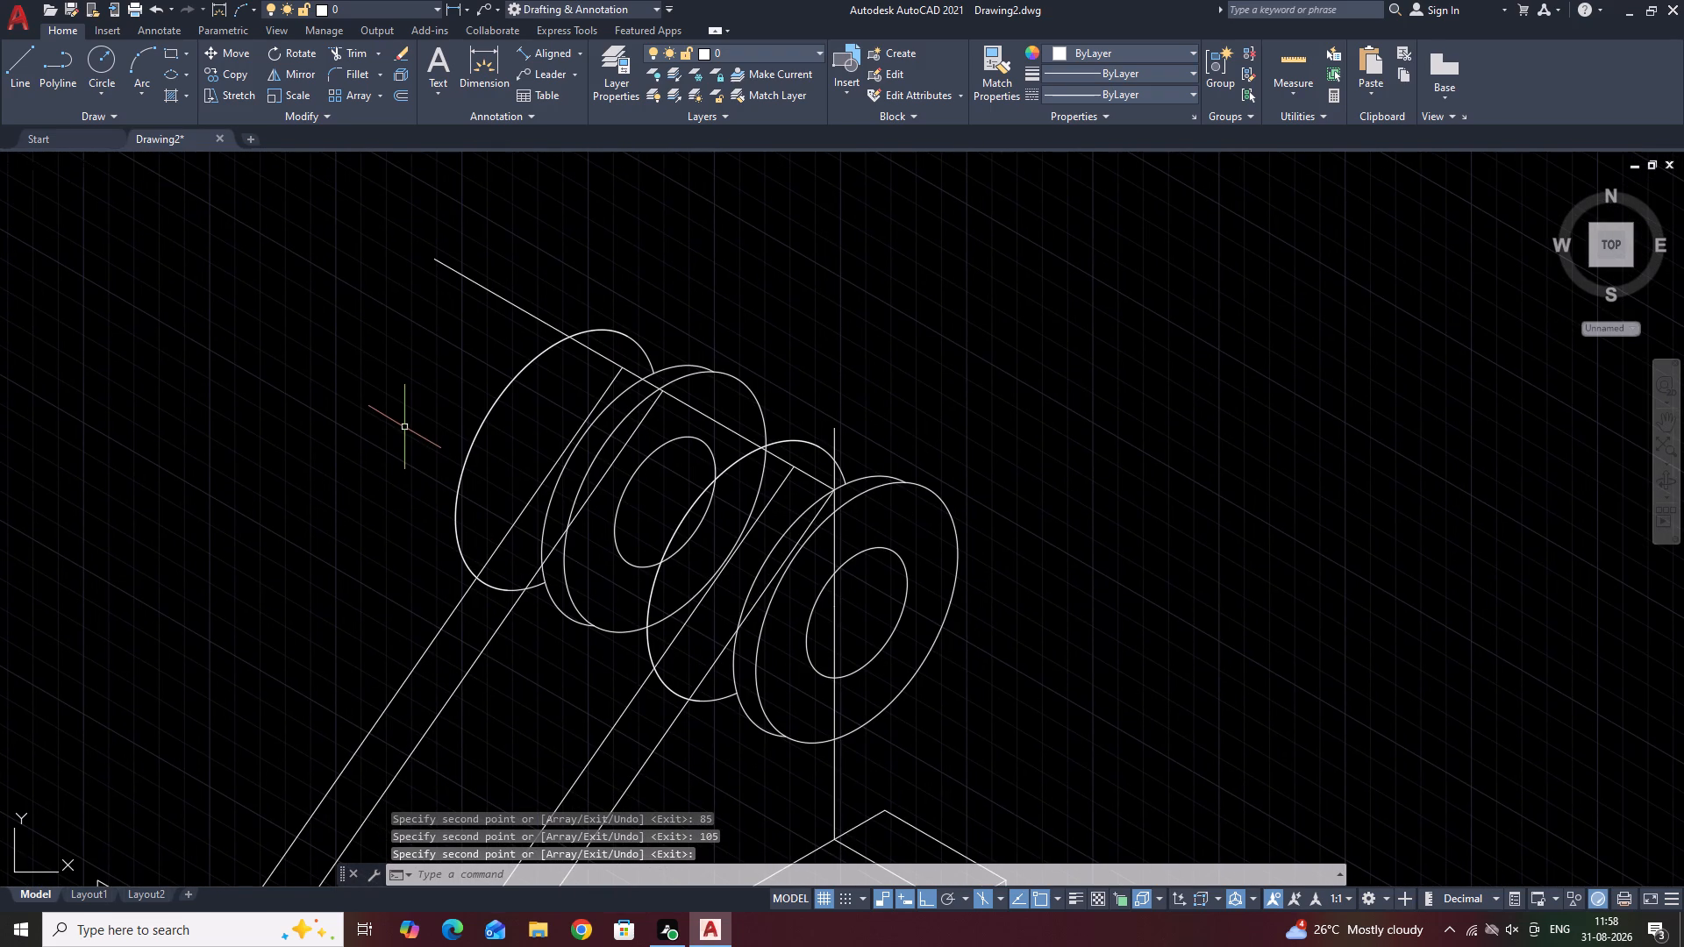
scroll(404, 427, up, 1)
middle_drag(385, 345, 341, 432)
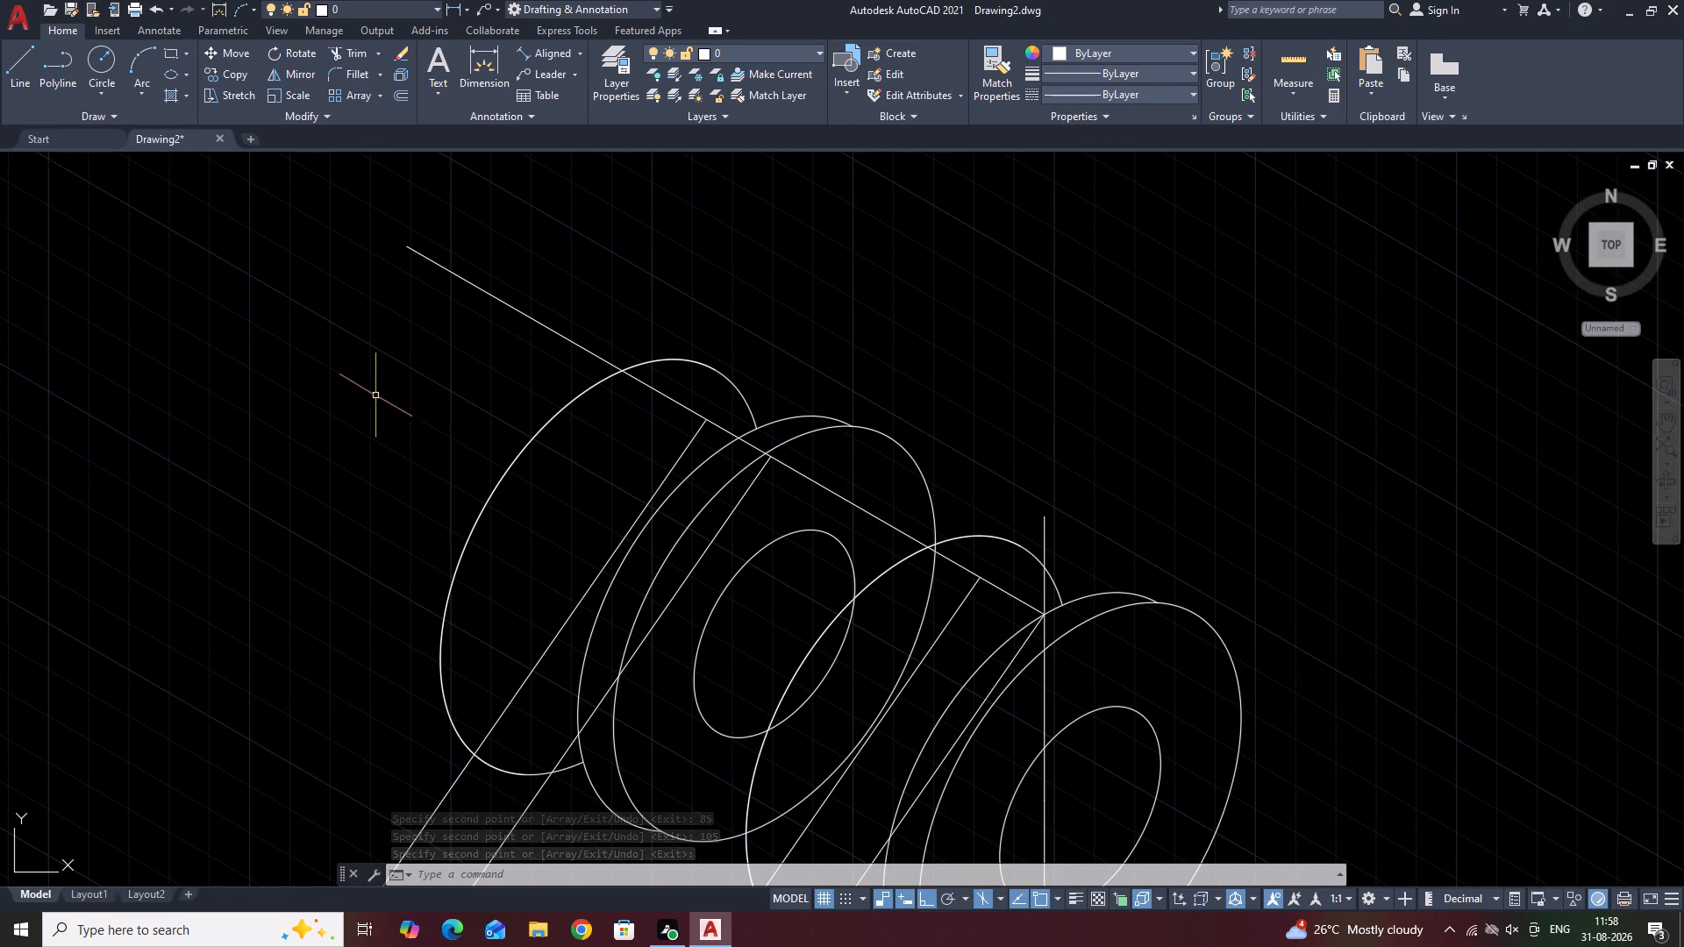
click(346, 53)
click(544, 328)
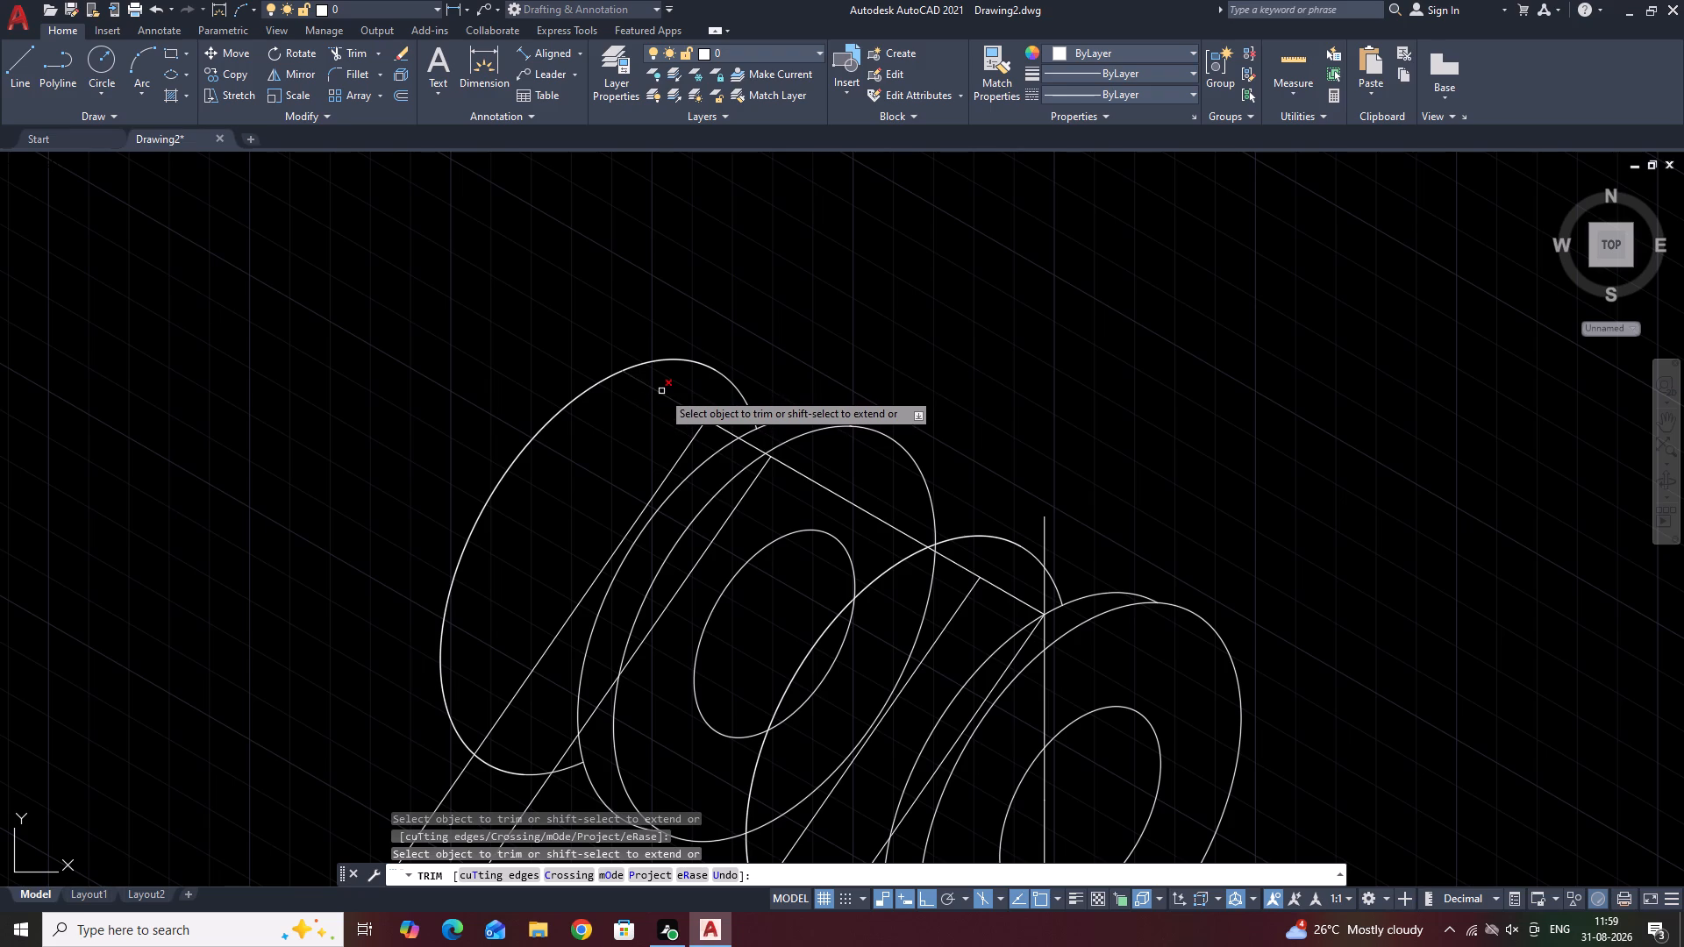
click(661, 391)
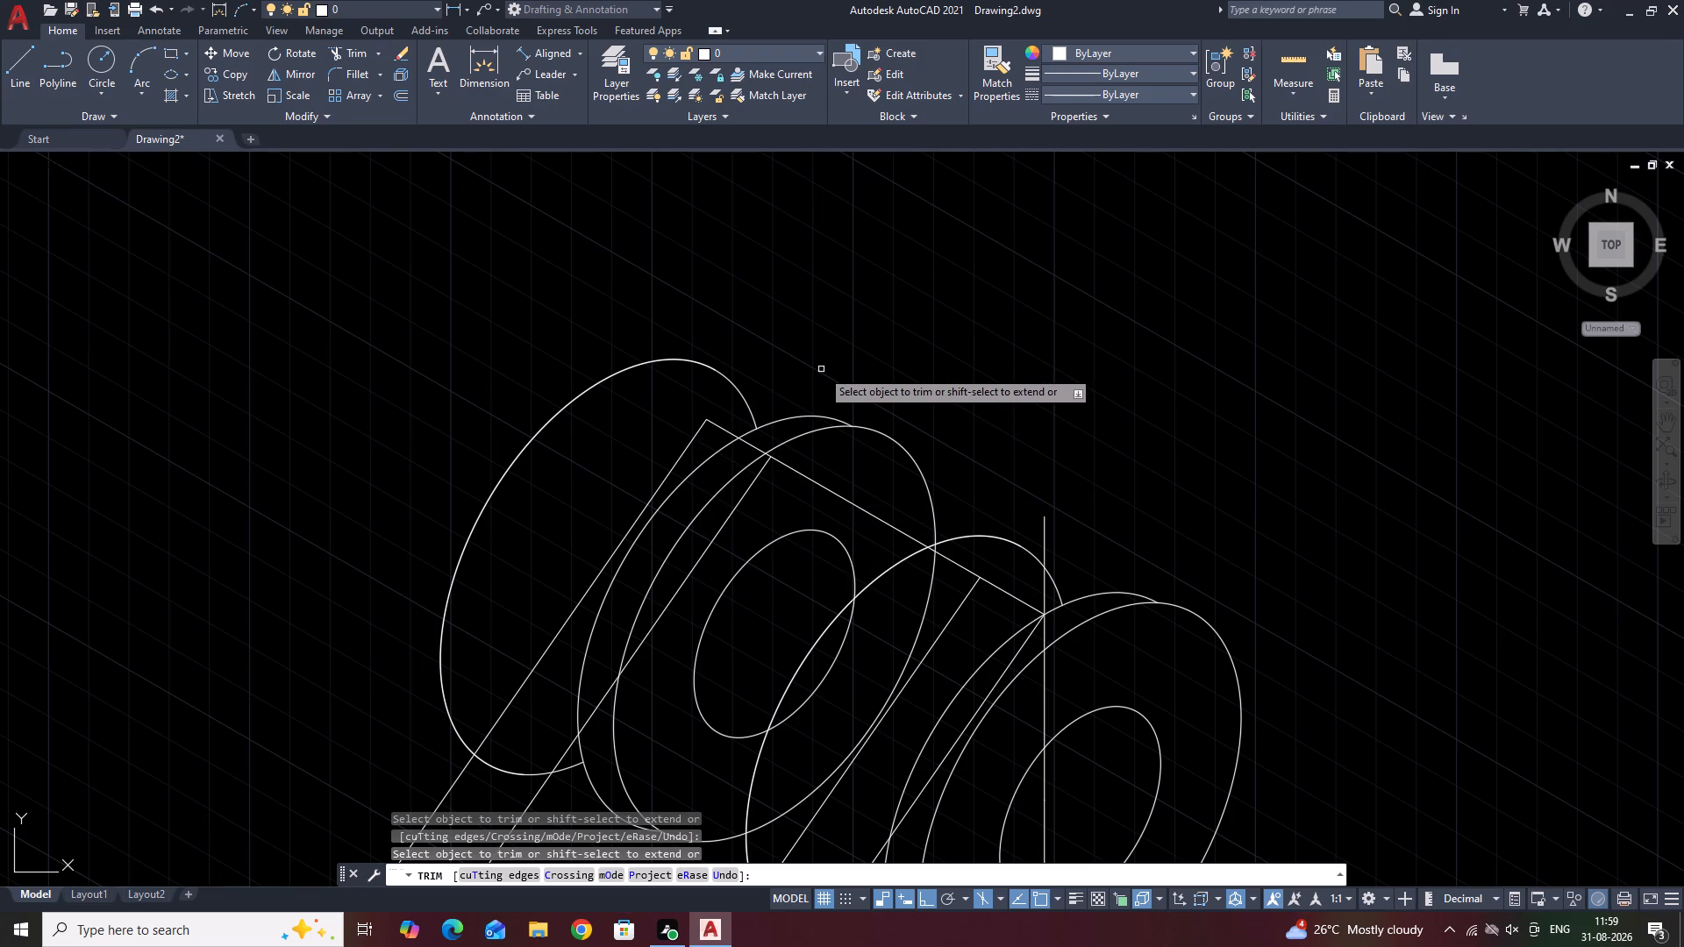
key(space)
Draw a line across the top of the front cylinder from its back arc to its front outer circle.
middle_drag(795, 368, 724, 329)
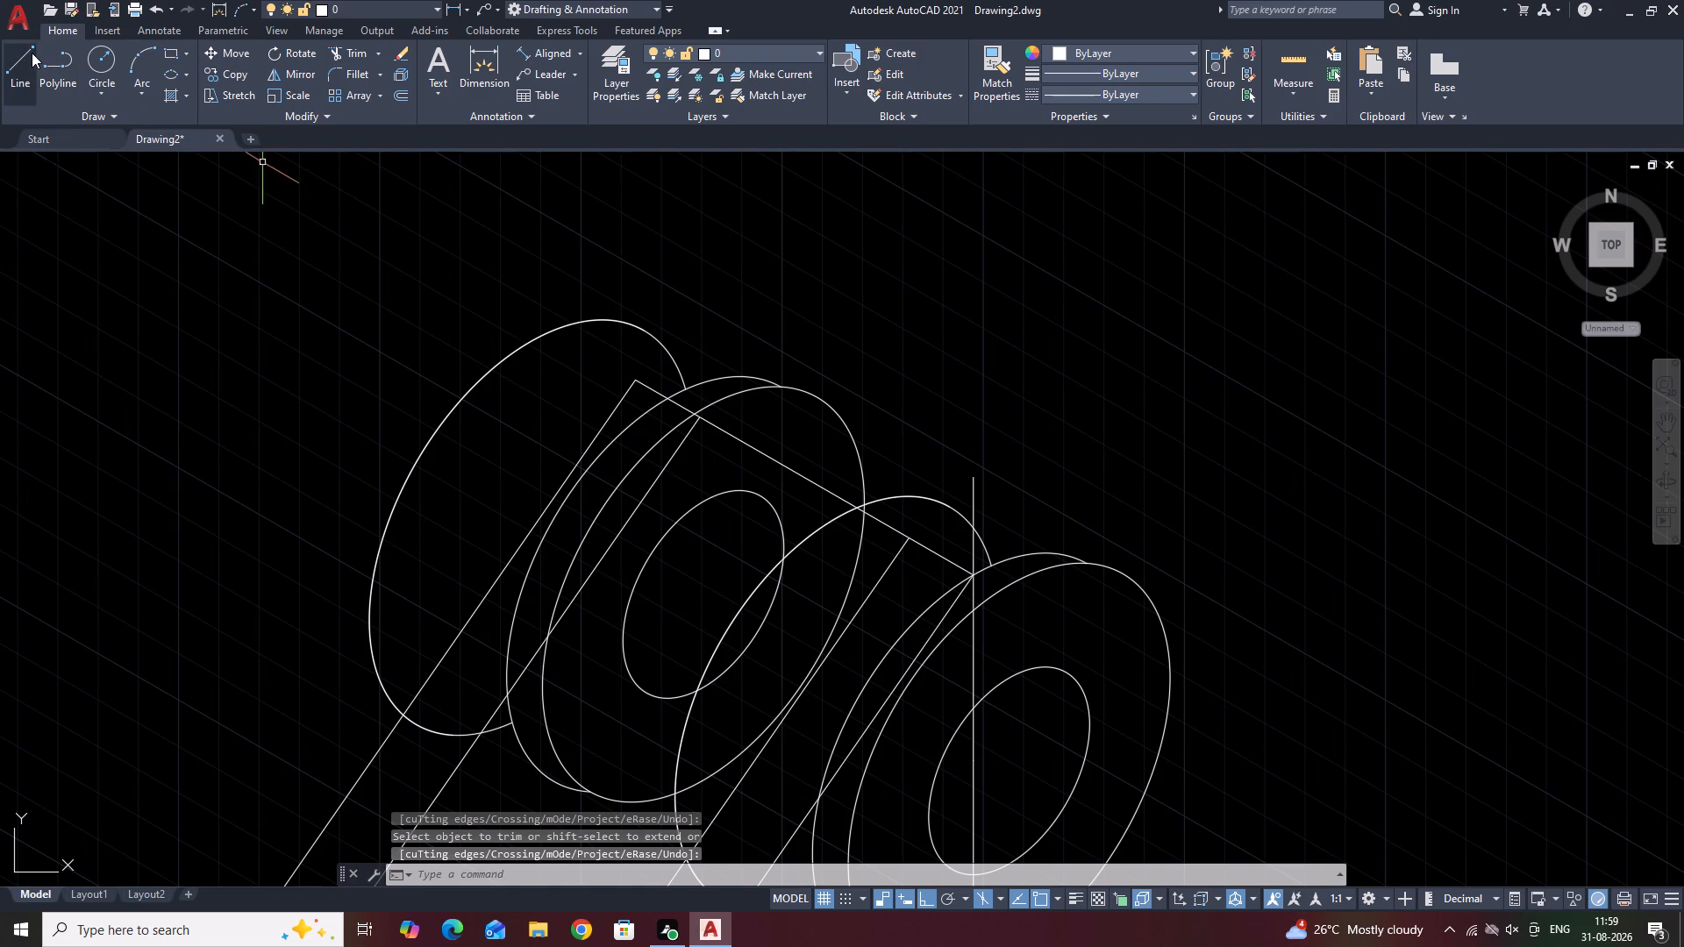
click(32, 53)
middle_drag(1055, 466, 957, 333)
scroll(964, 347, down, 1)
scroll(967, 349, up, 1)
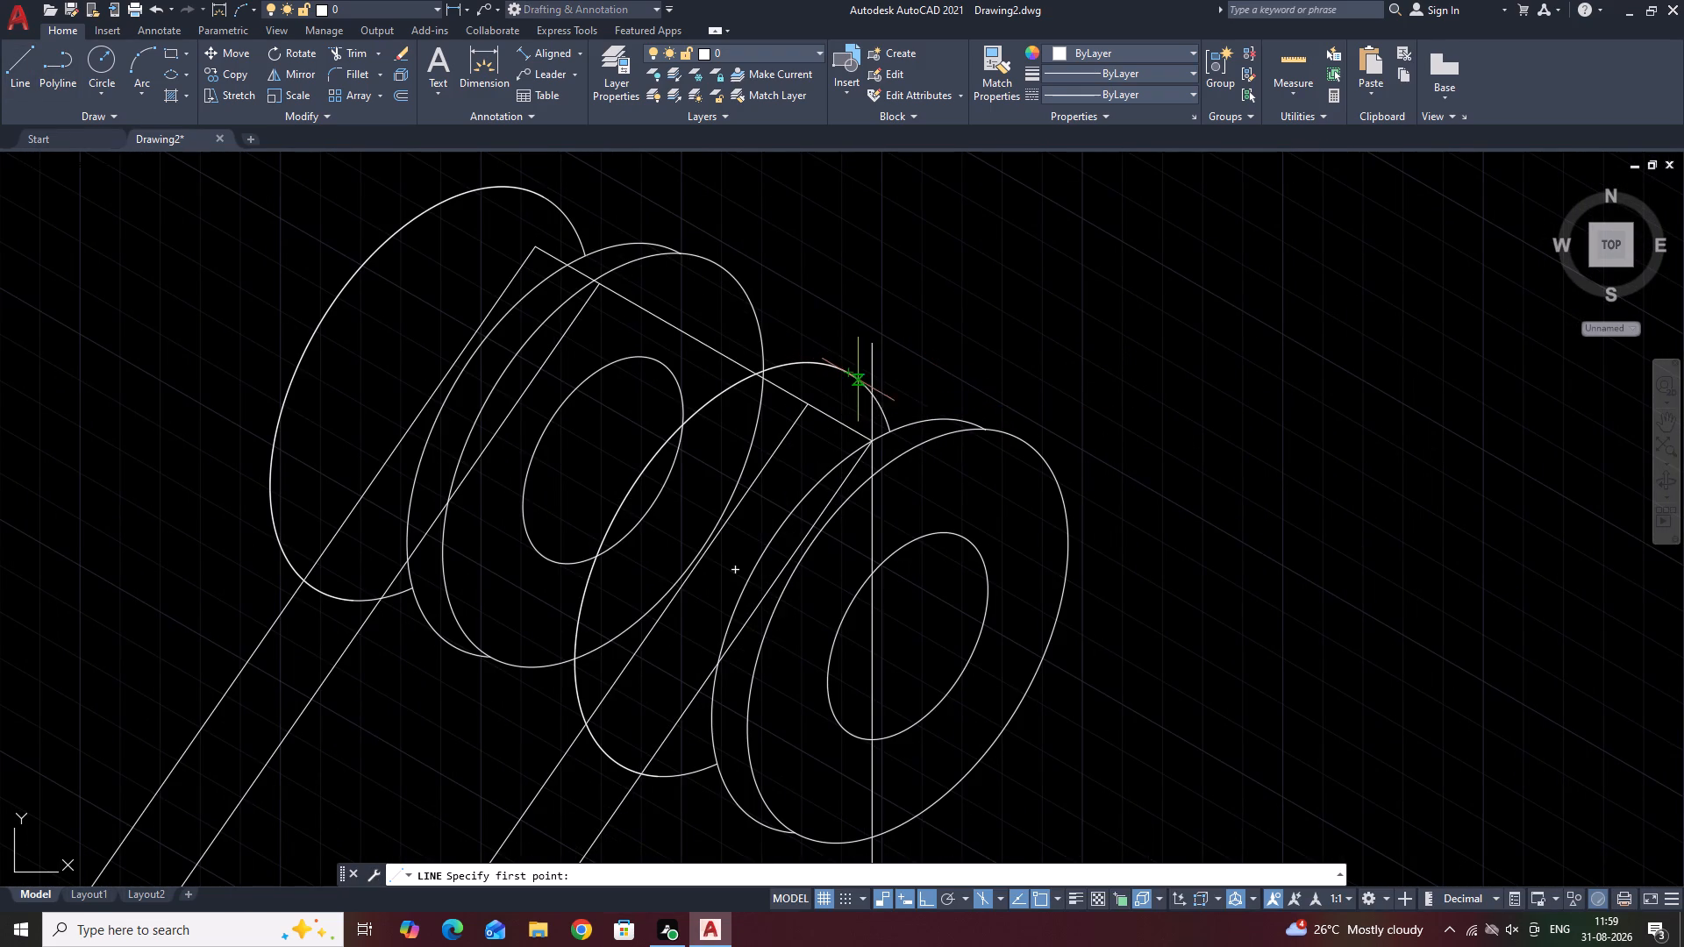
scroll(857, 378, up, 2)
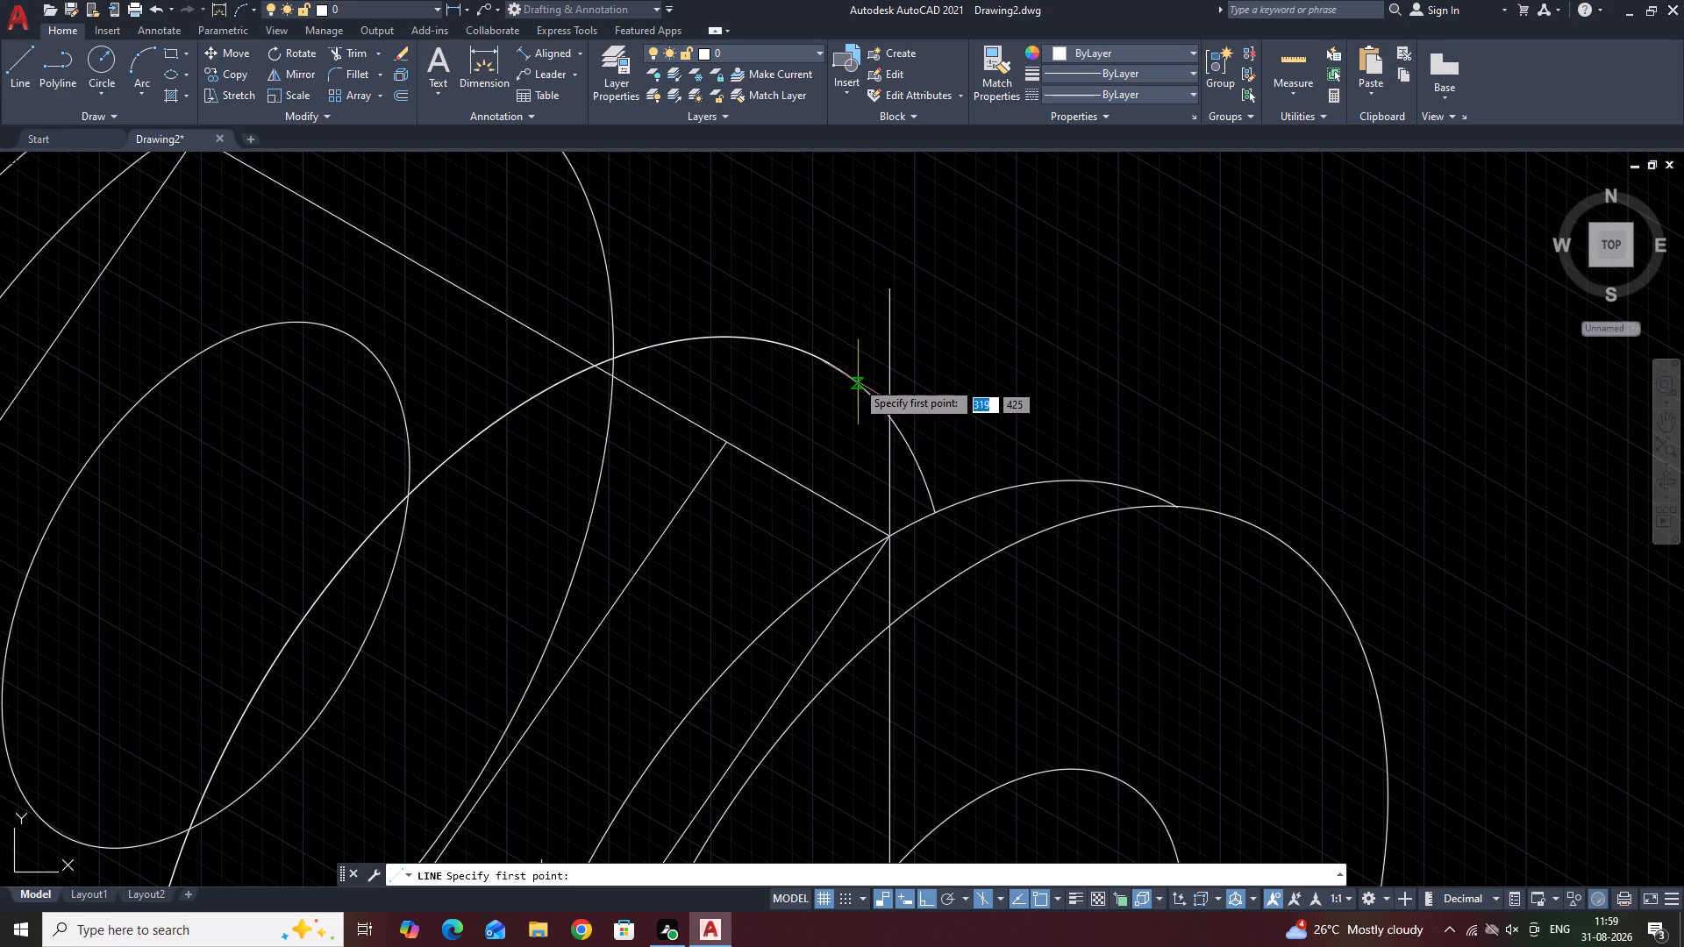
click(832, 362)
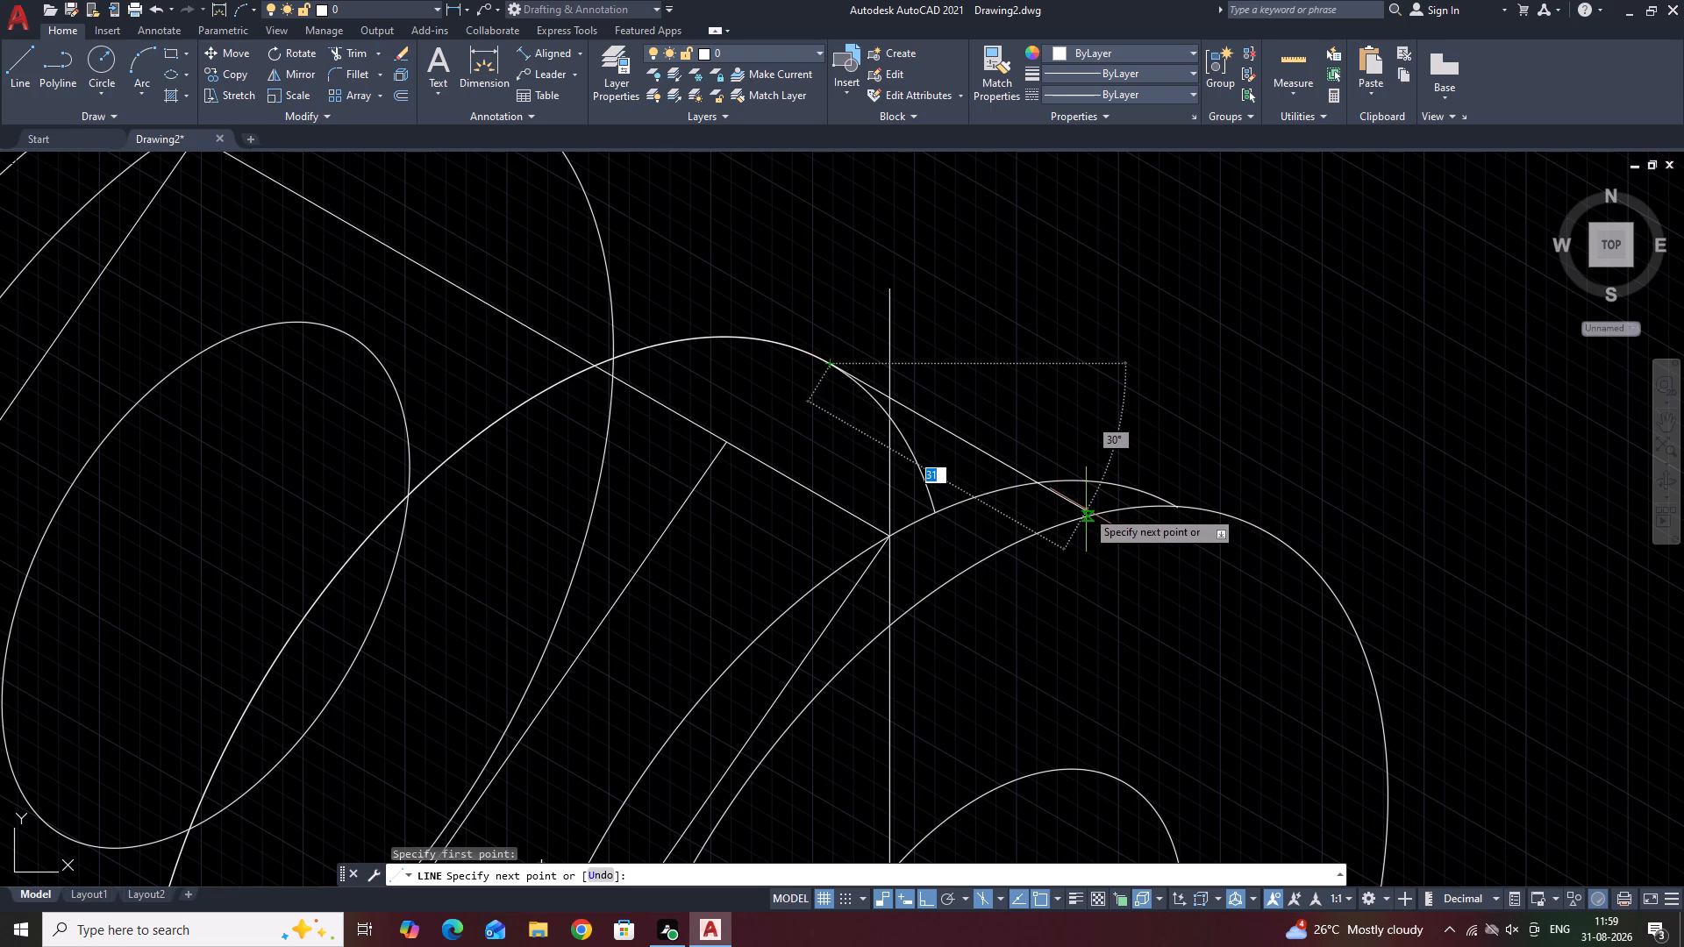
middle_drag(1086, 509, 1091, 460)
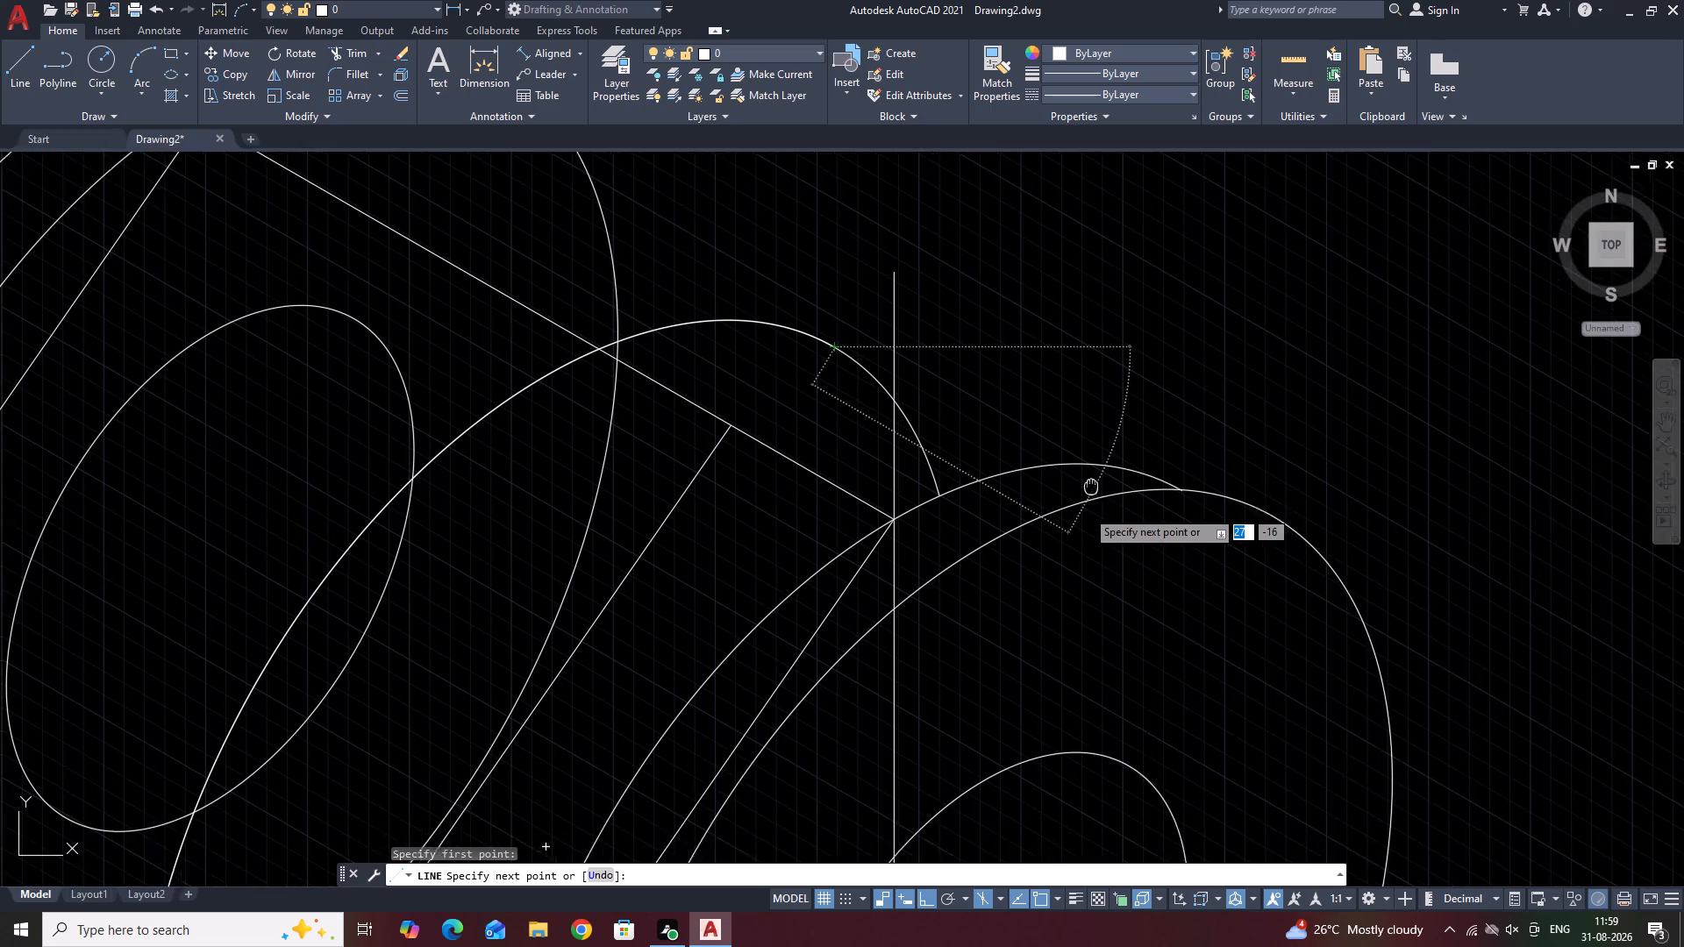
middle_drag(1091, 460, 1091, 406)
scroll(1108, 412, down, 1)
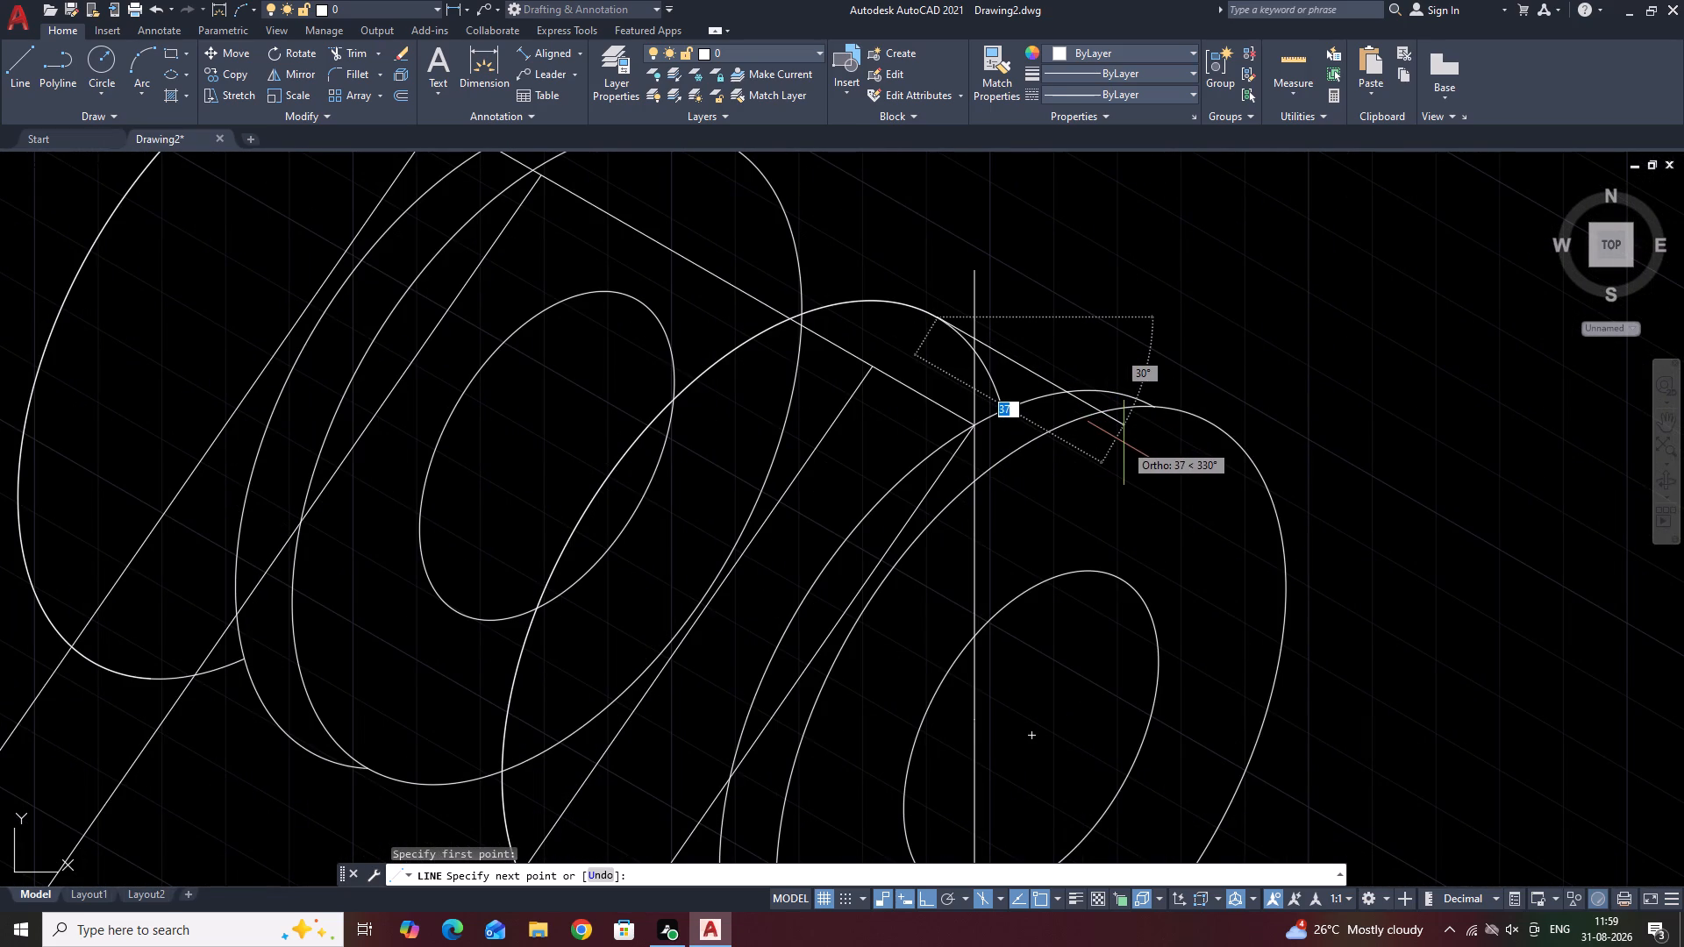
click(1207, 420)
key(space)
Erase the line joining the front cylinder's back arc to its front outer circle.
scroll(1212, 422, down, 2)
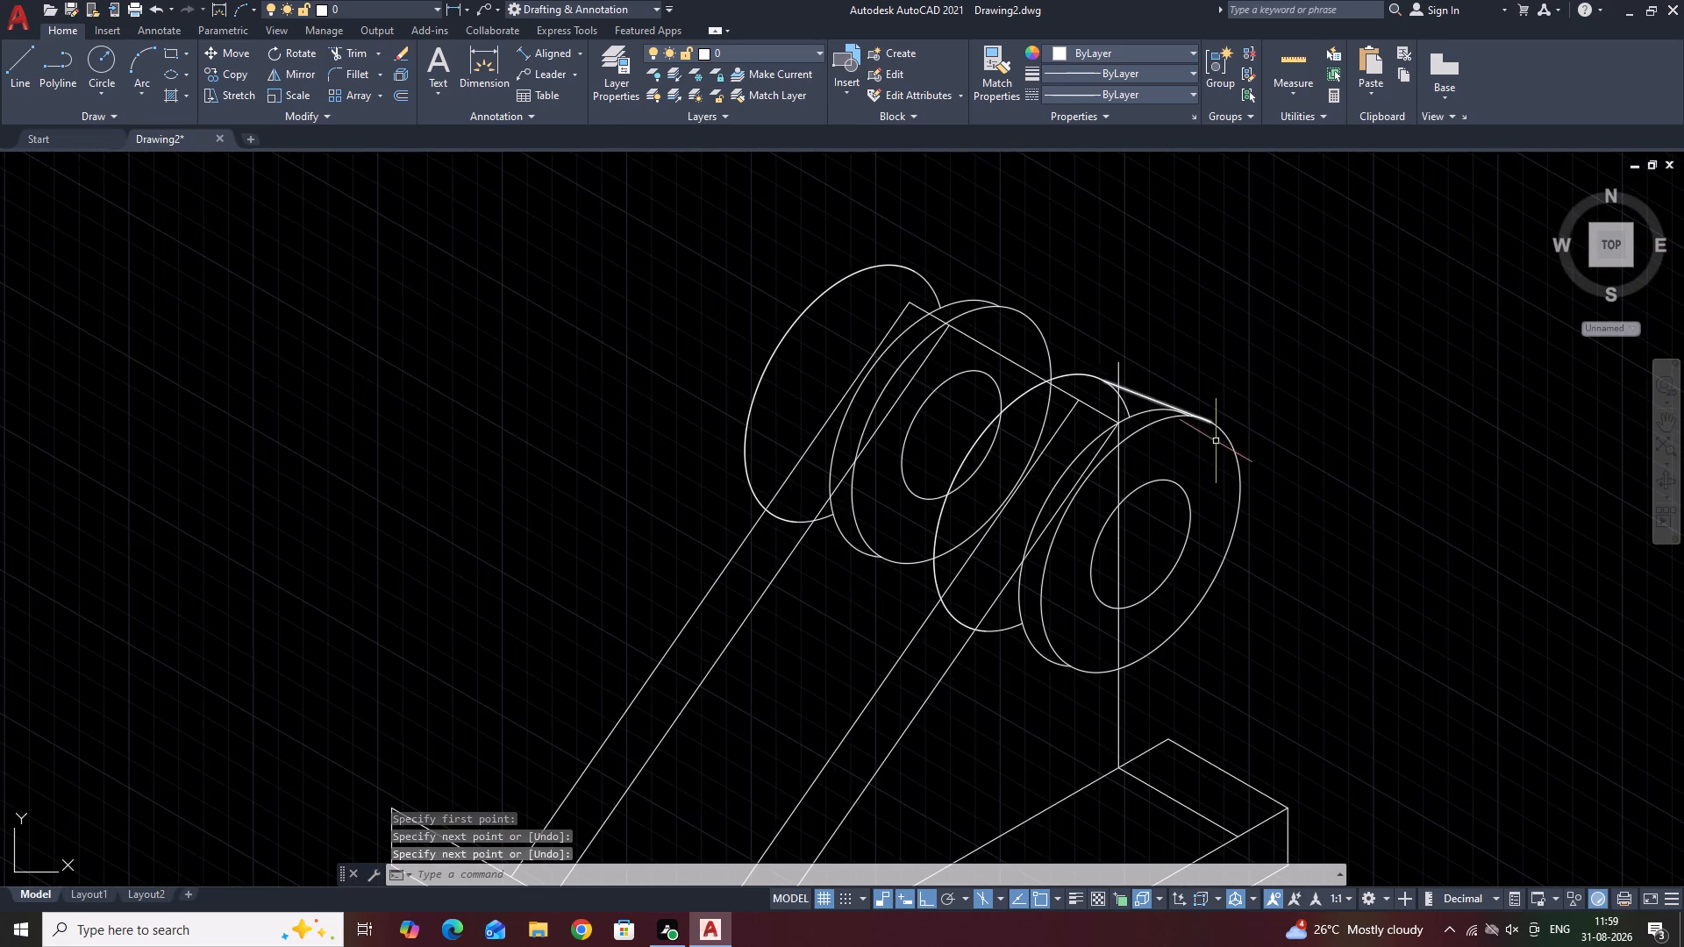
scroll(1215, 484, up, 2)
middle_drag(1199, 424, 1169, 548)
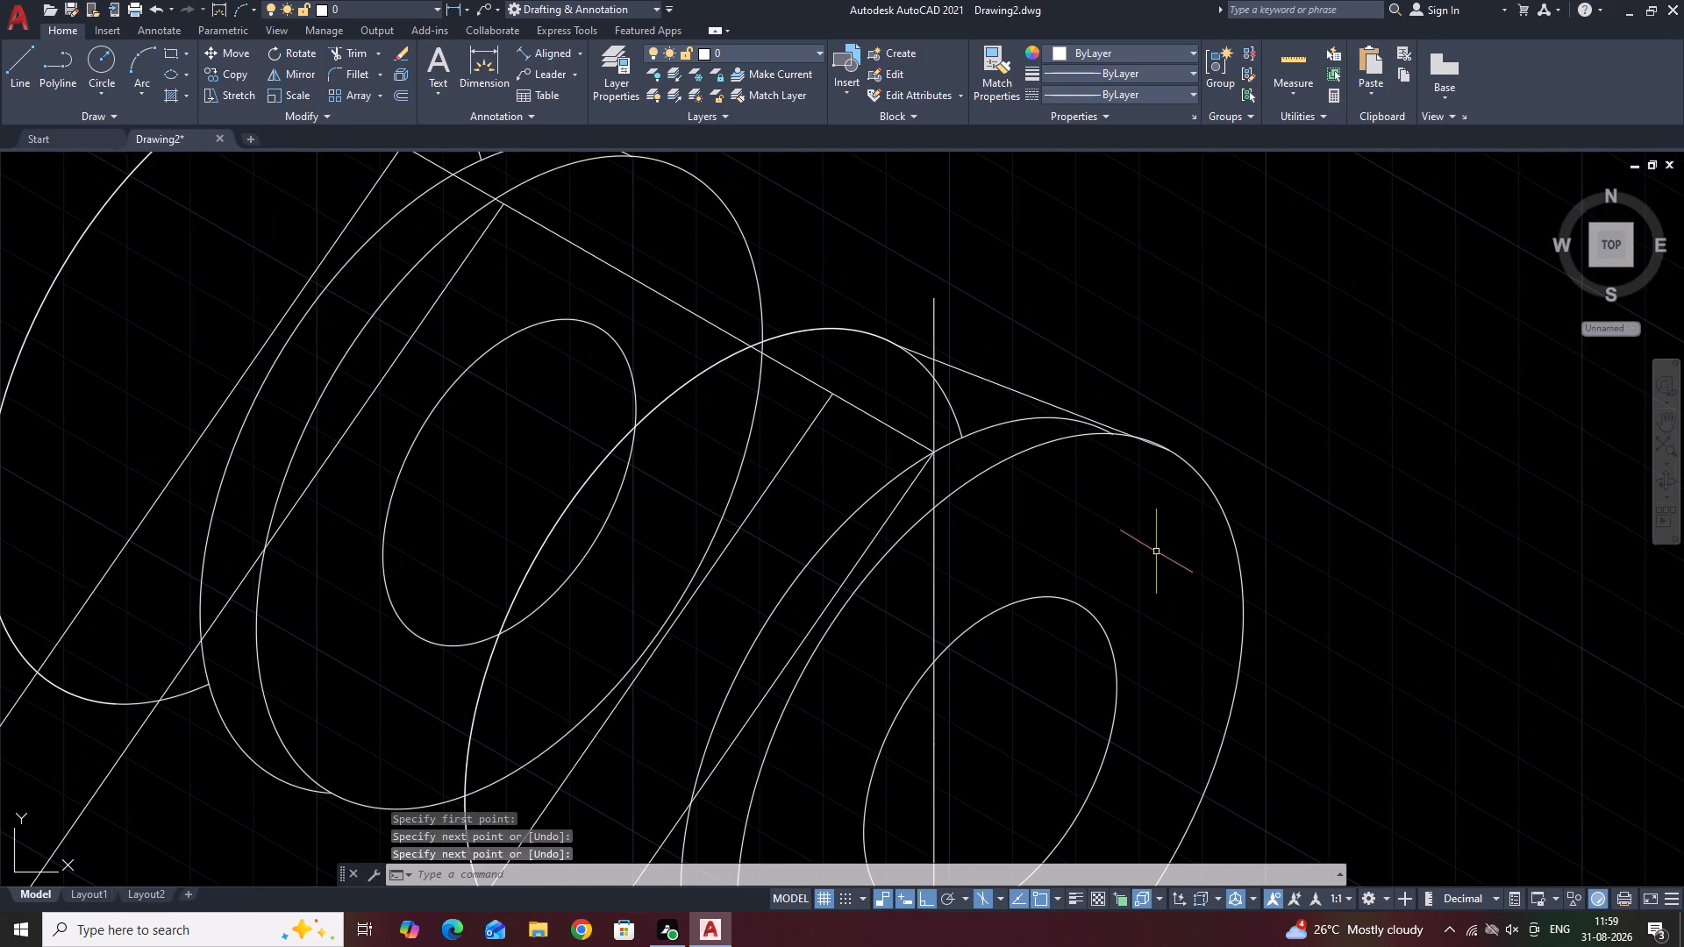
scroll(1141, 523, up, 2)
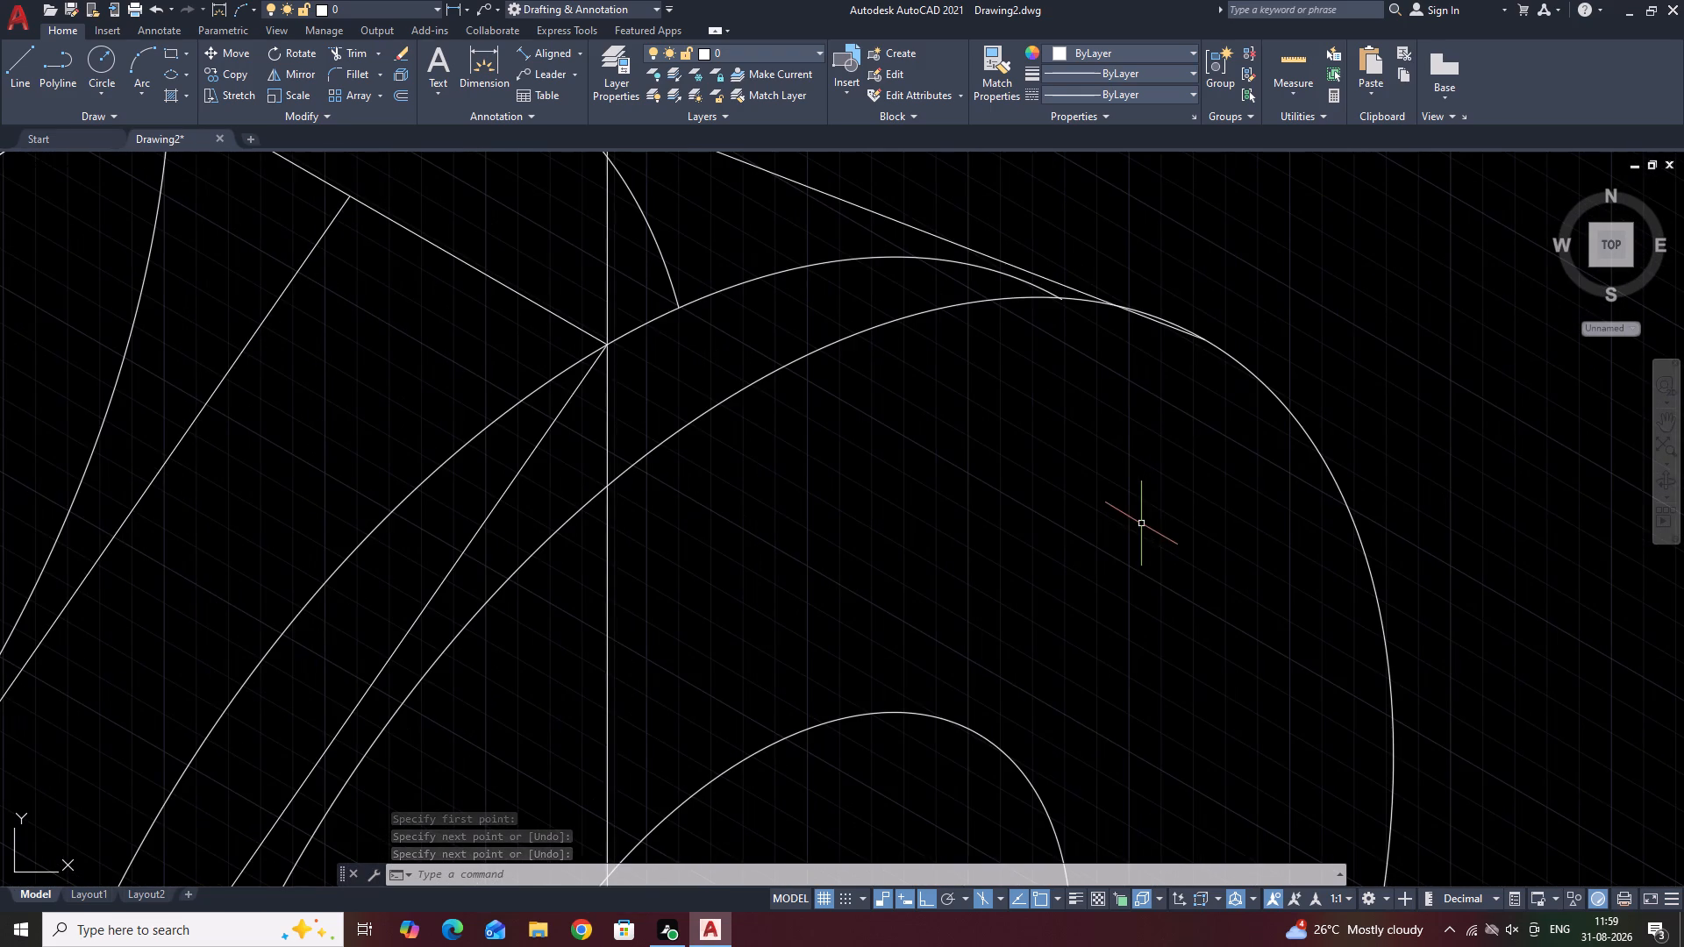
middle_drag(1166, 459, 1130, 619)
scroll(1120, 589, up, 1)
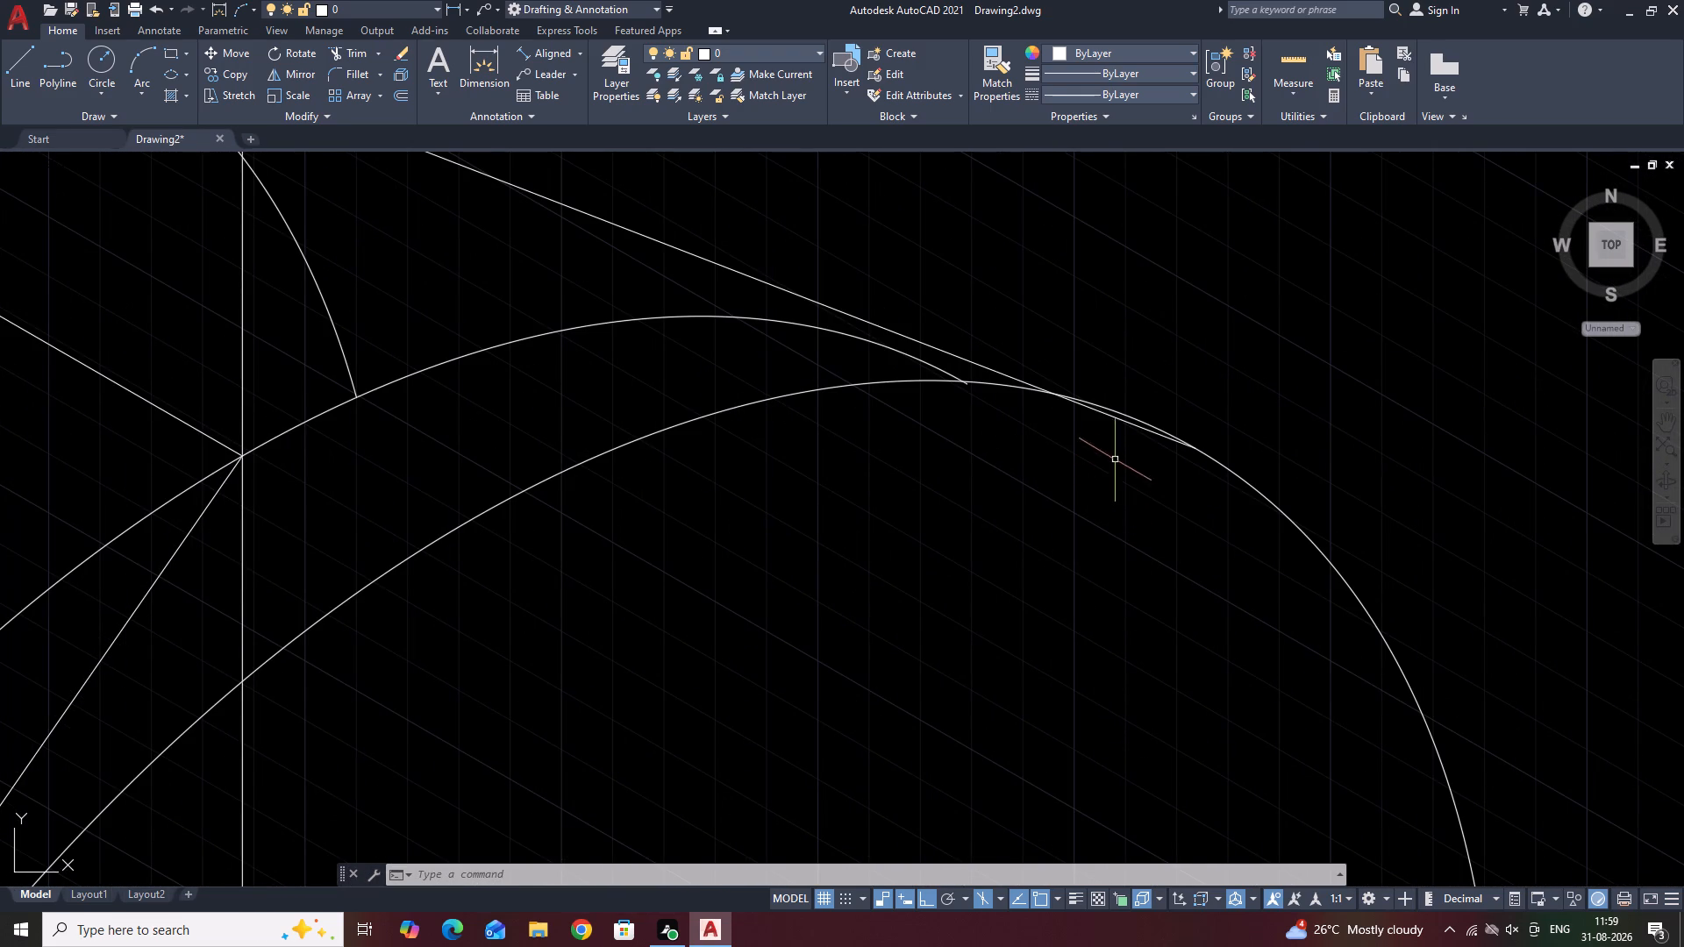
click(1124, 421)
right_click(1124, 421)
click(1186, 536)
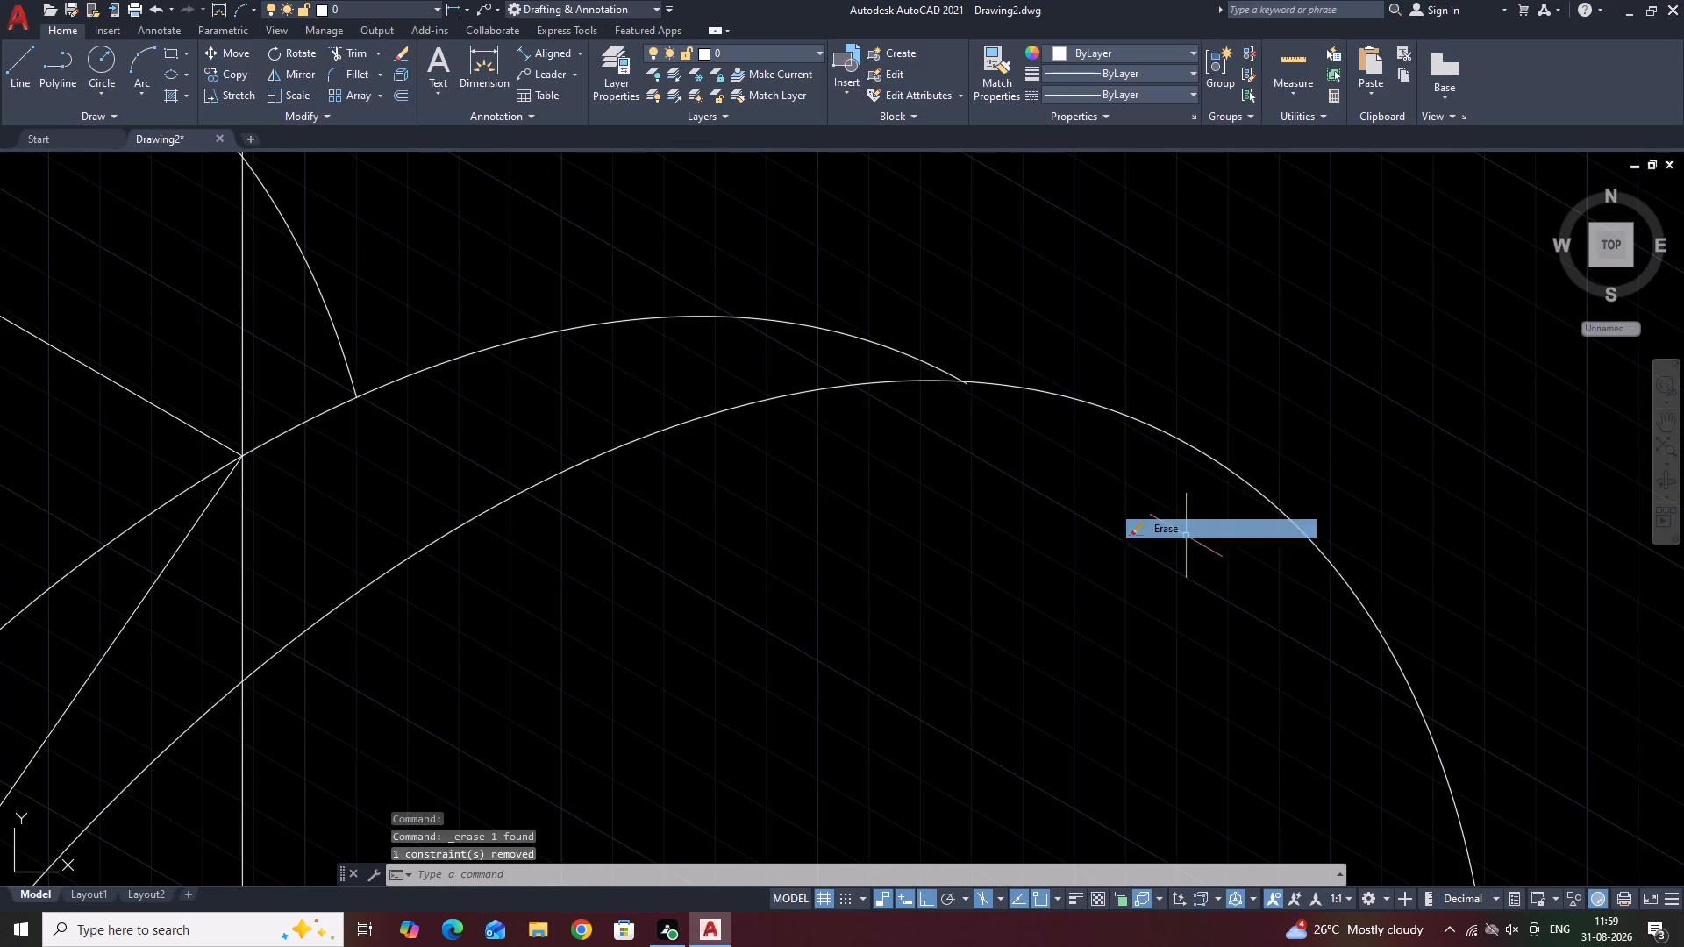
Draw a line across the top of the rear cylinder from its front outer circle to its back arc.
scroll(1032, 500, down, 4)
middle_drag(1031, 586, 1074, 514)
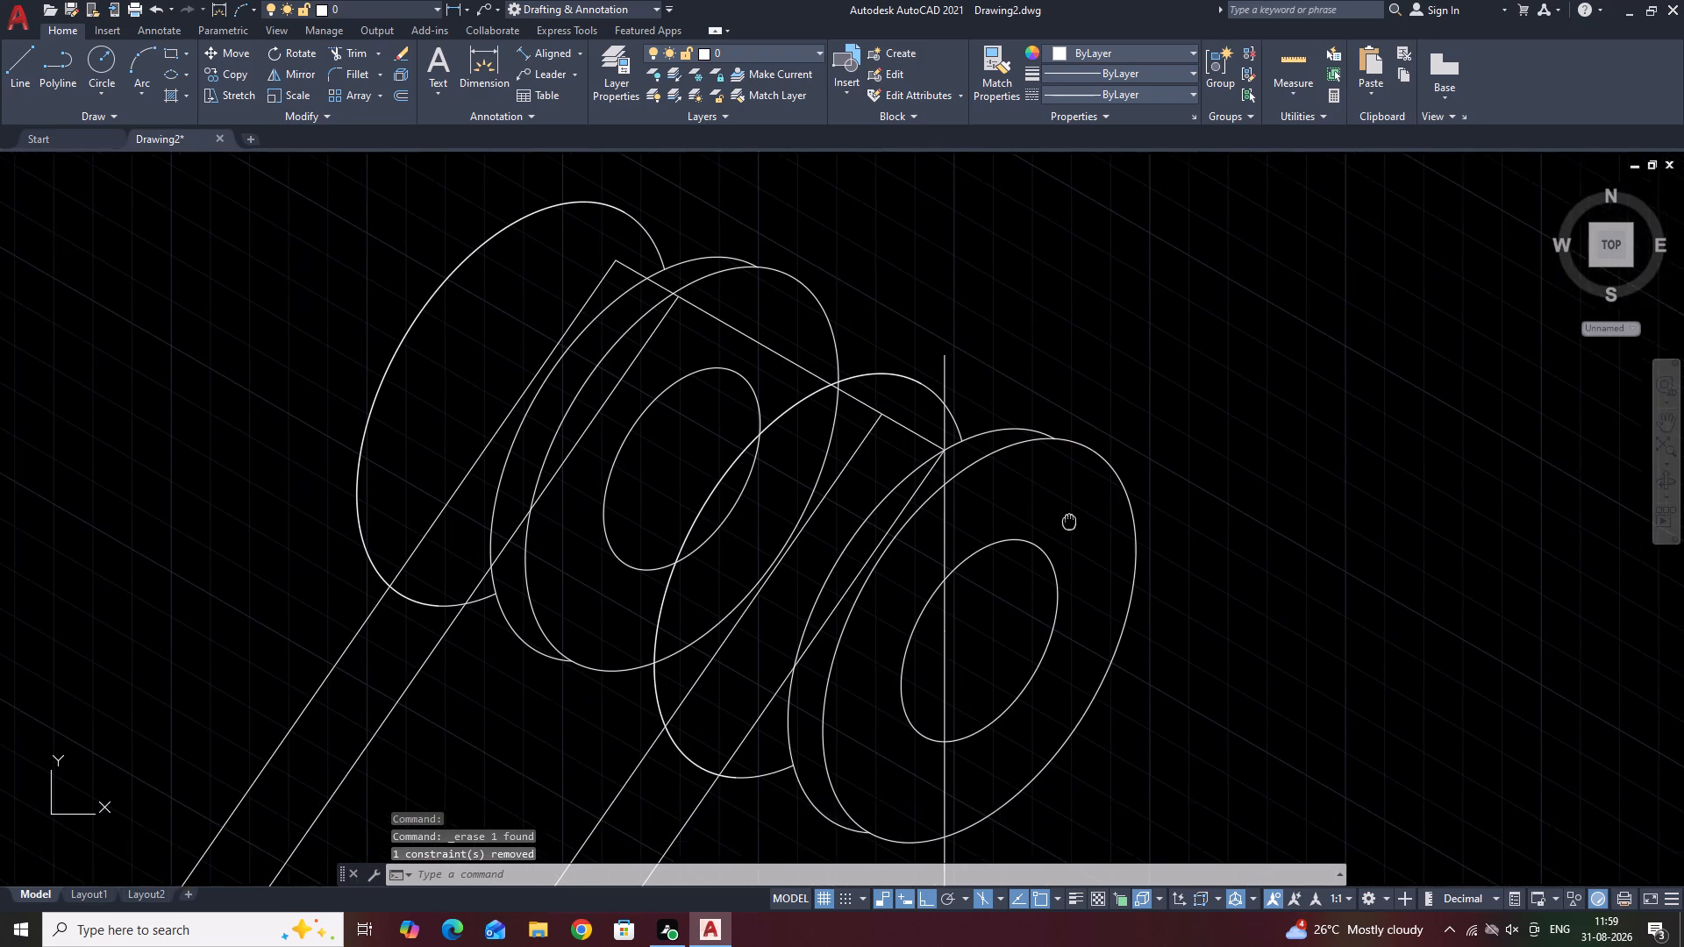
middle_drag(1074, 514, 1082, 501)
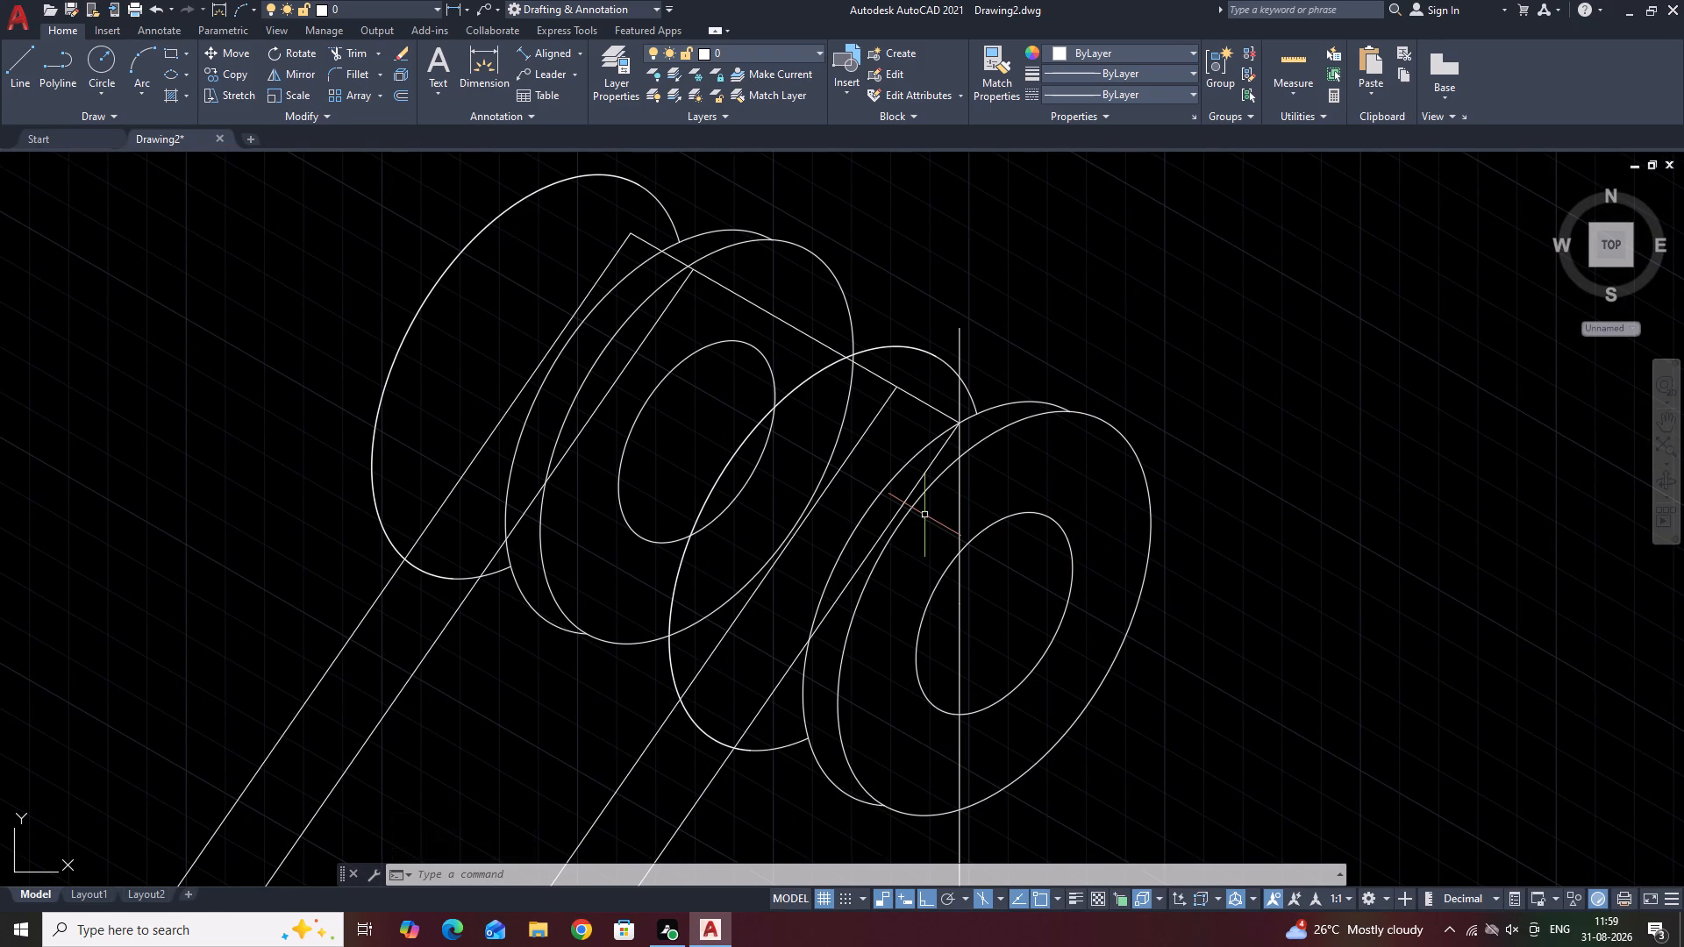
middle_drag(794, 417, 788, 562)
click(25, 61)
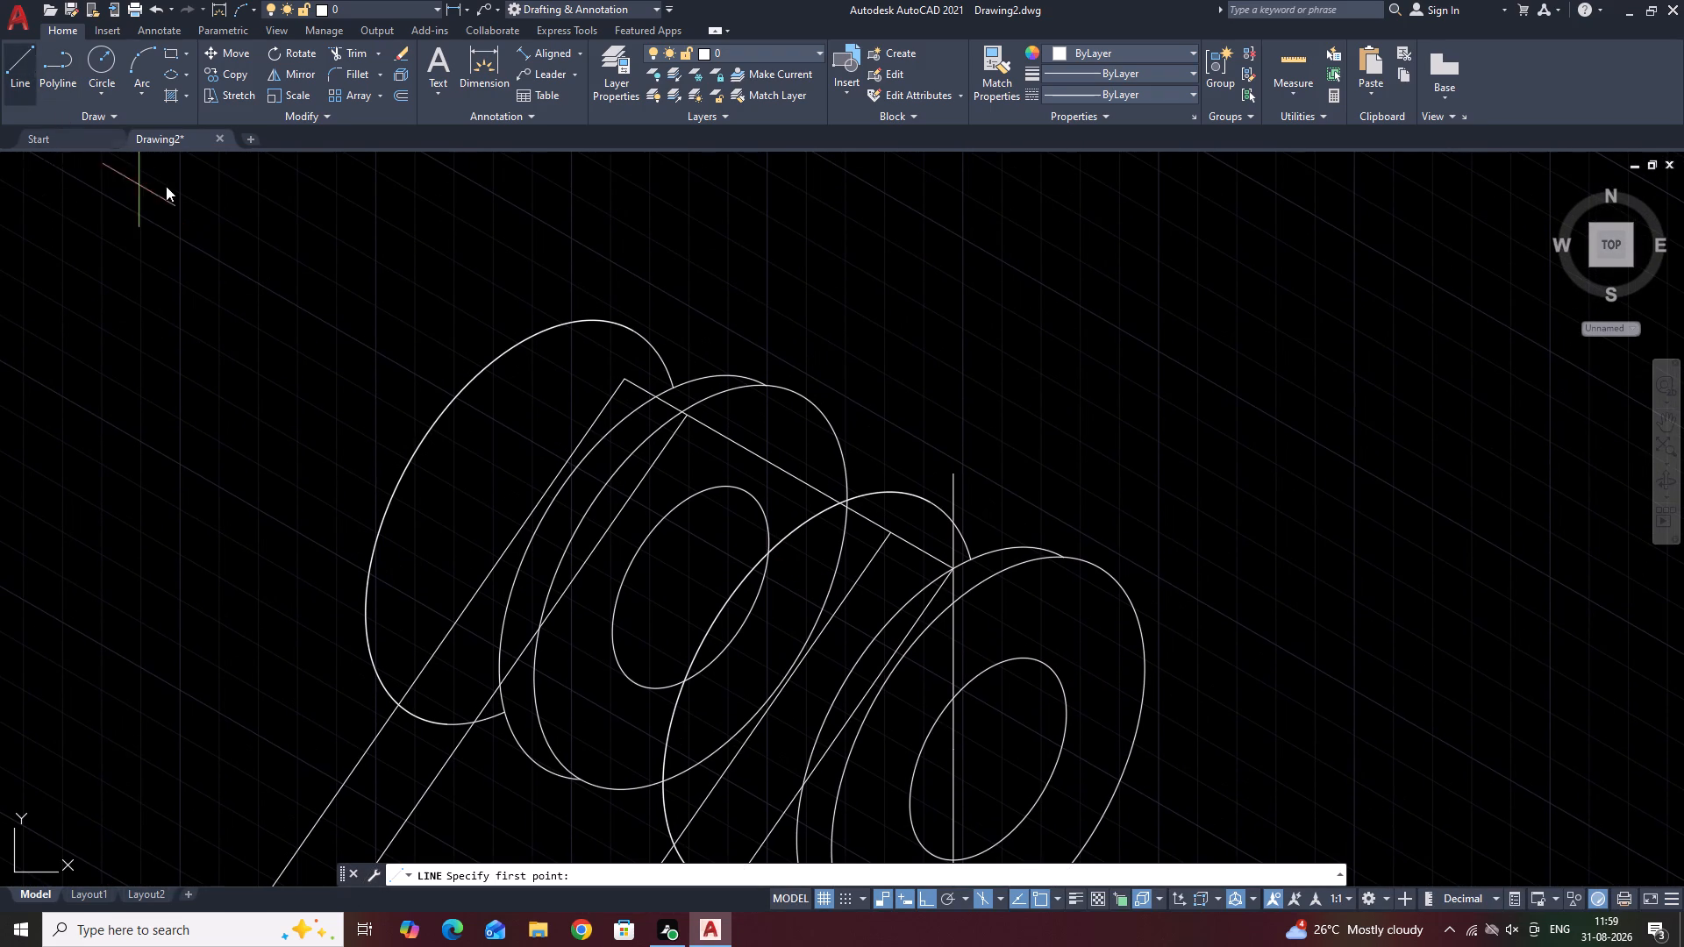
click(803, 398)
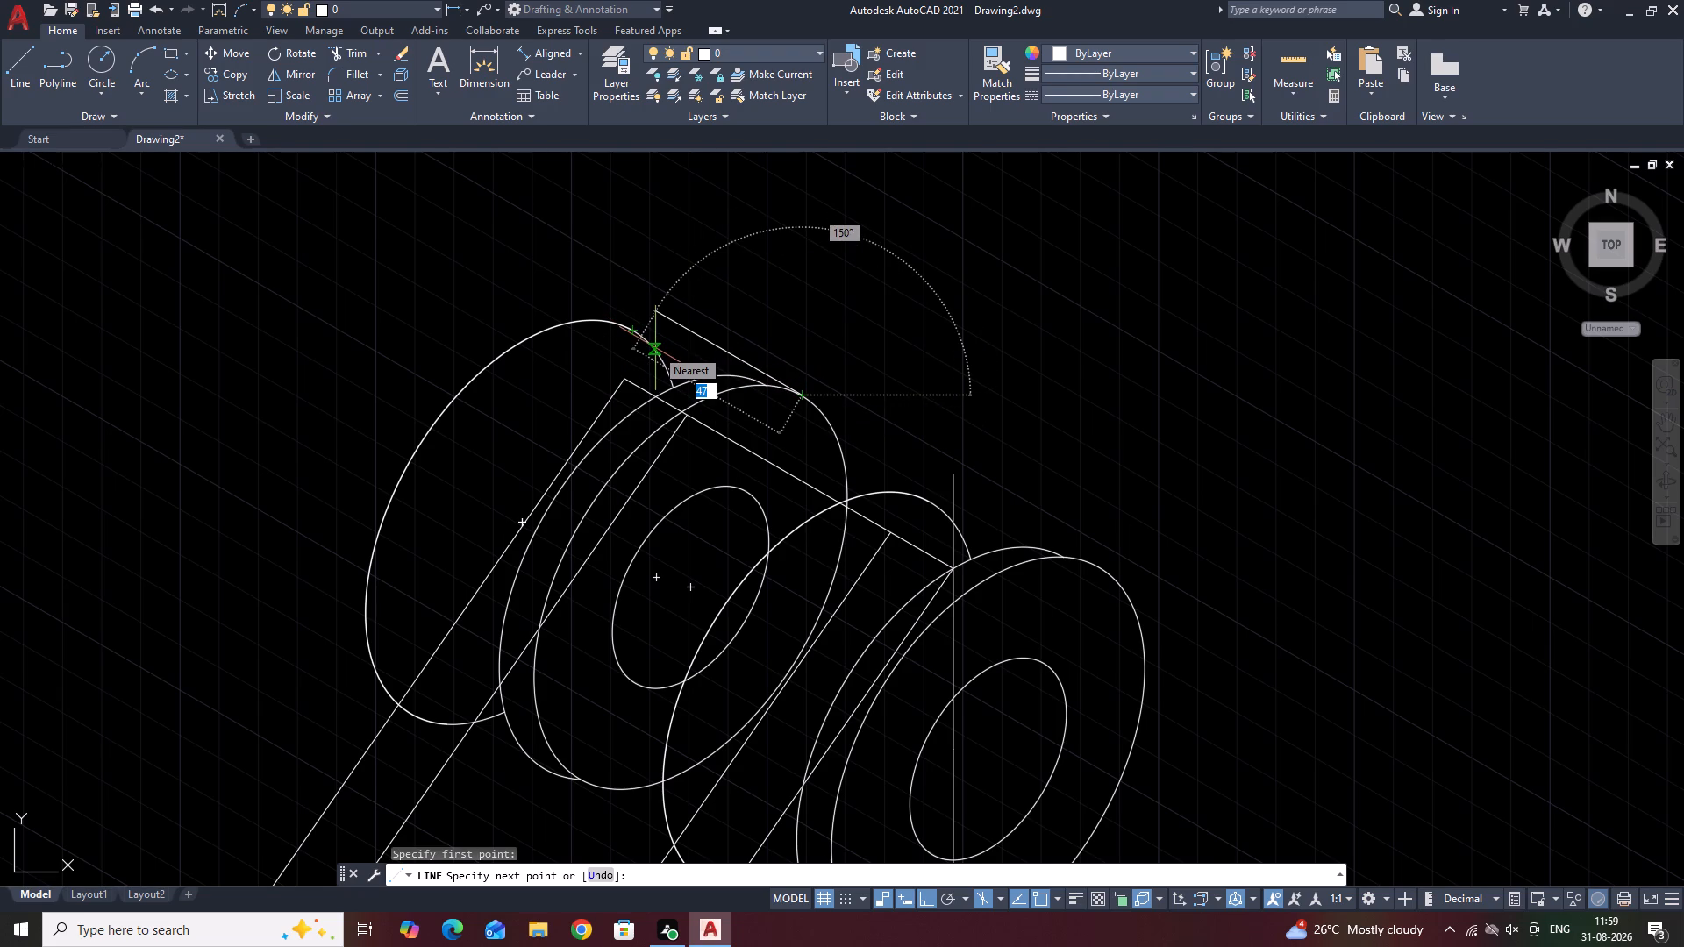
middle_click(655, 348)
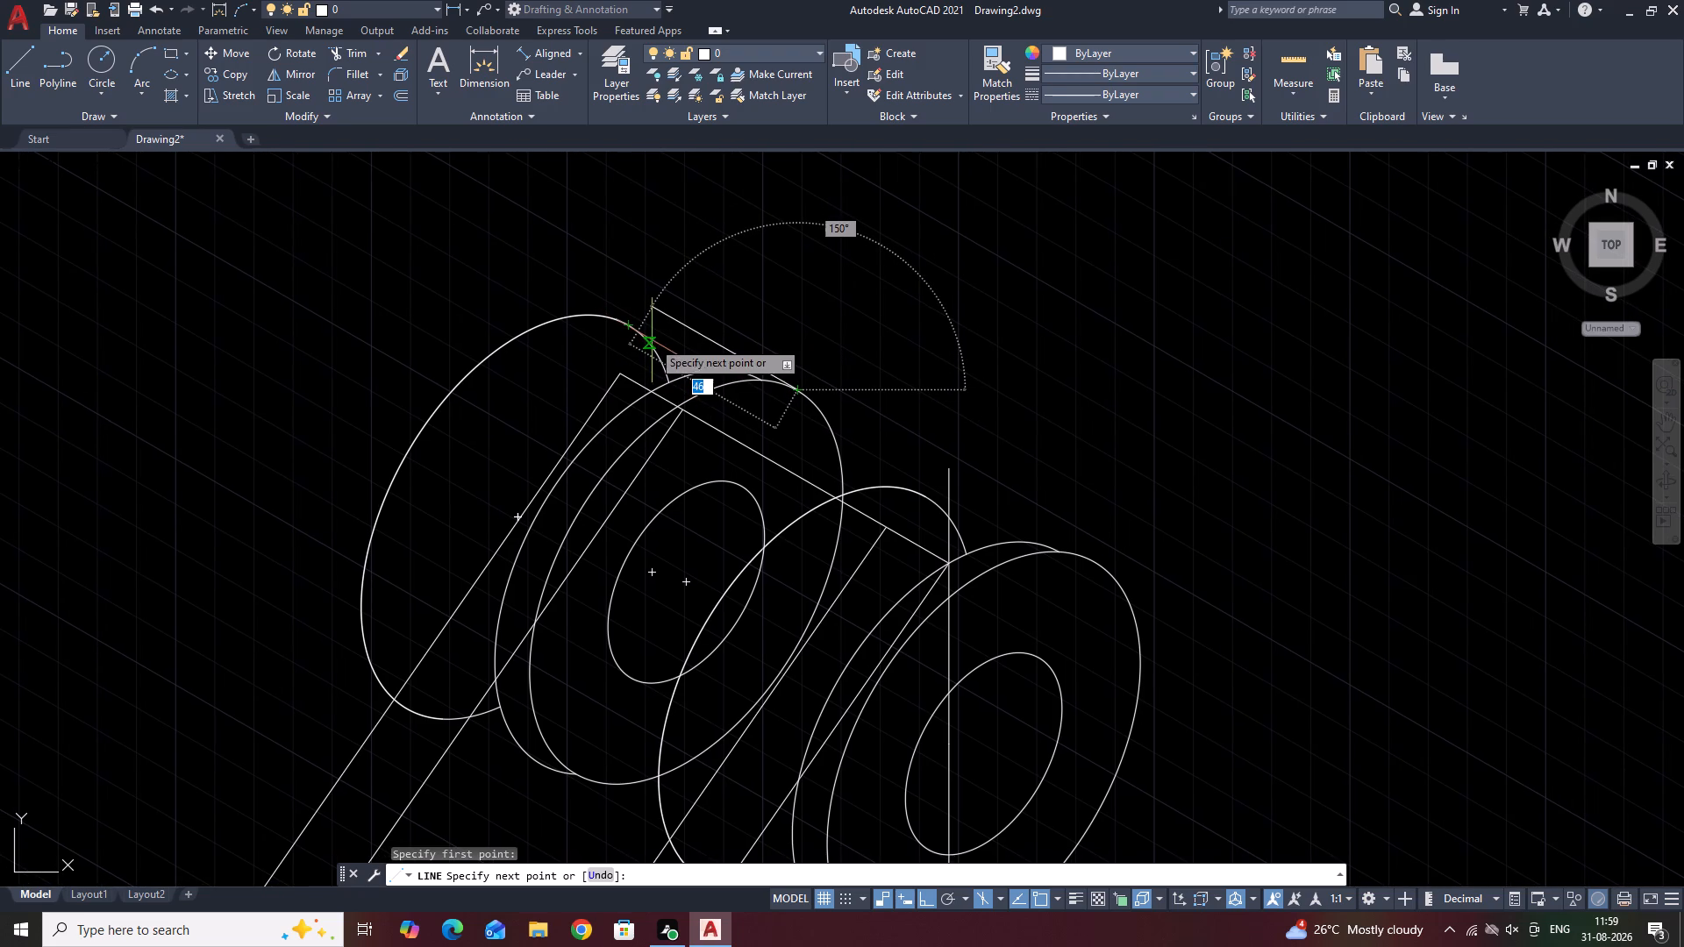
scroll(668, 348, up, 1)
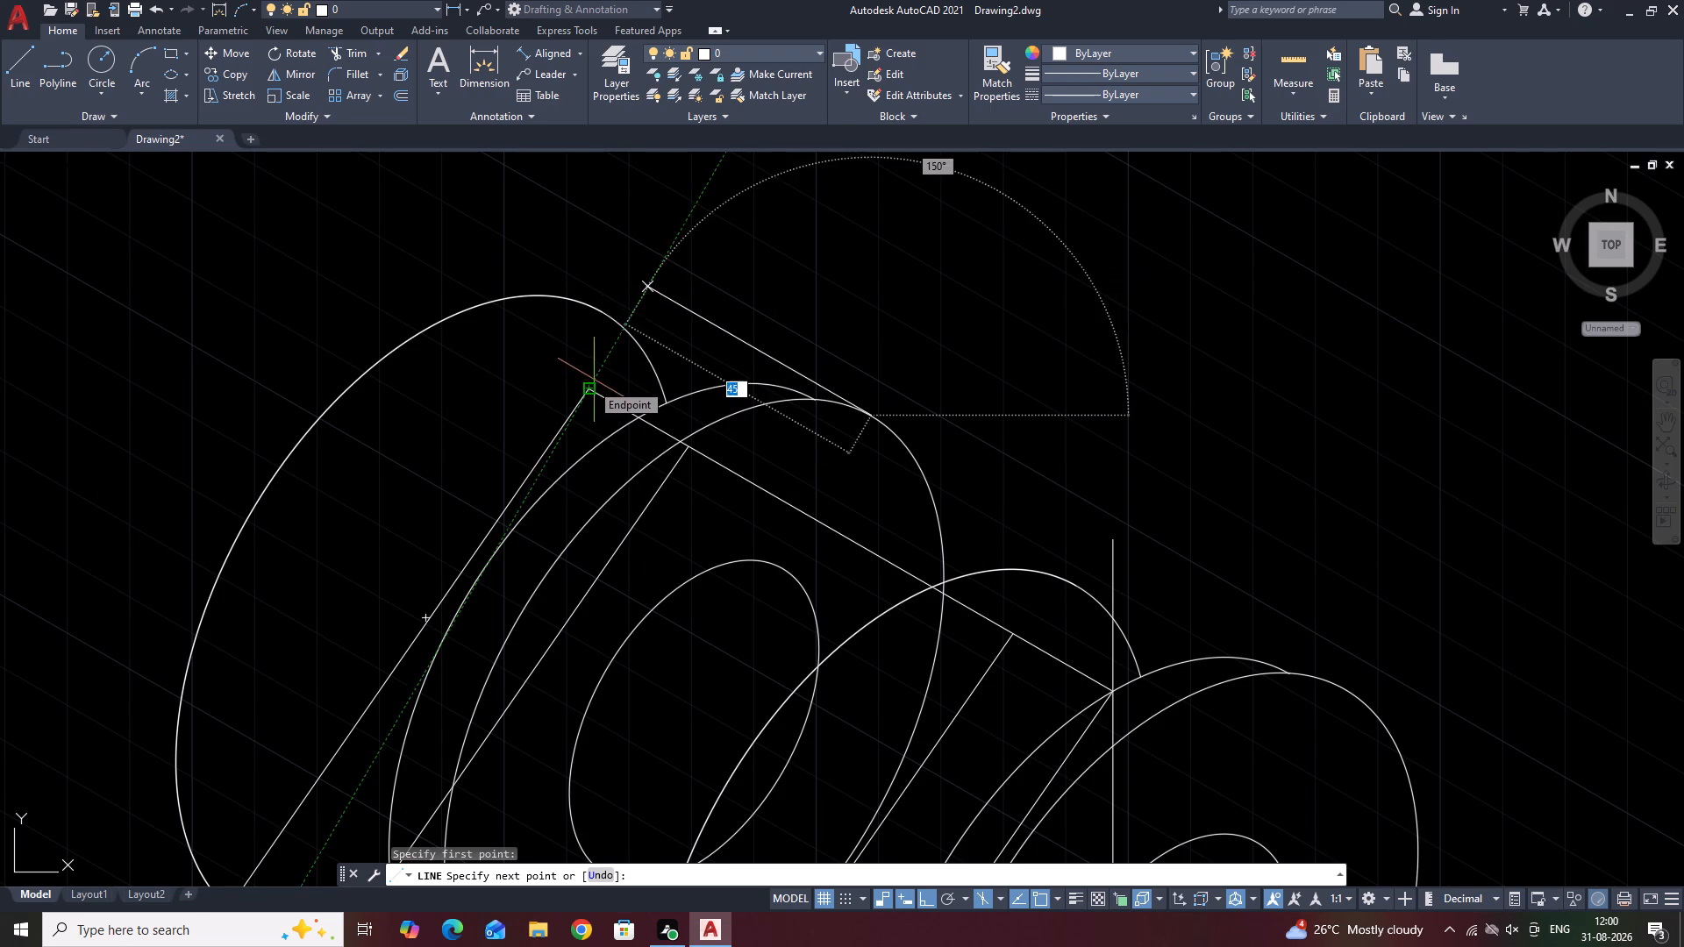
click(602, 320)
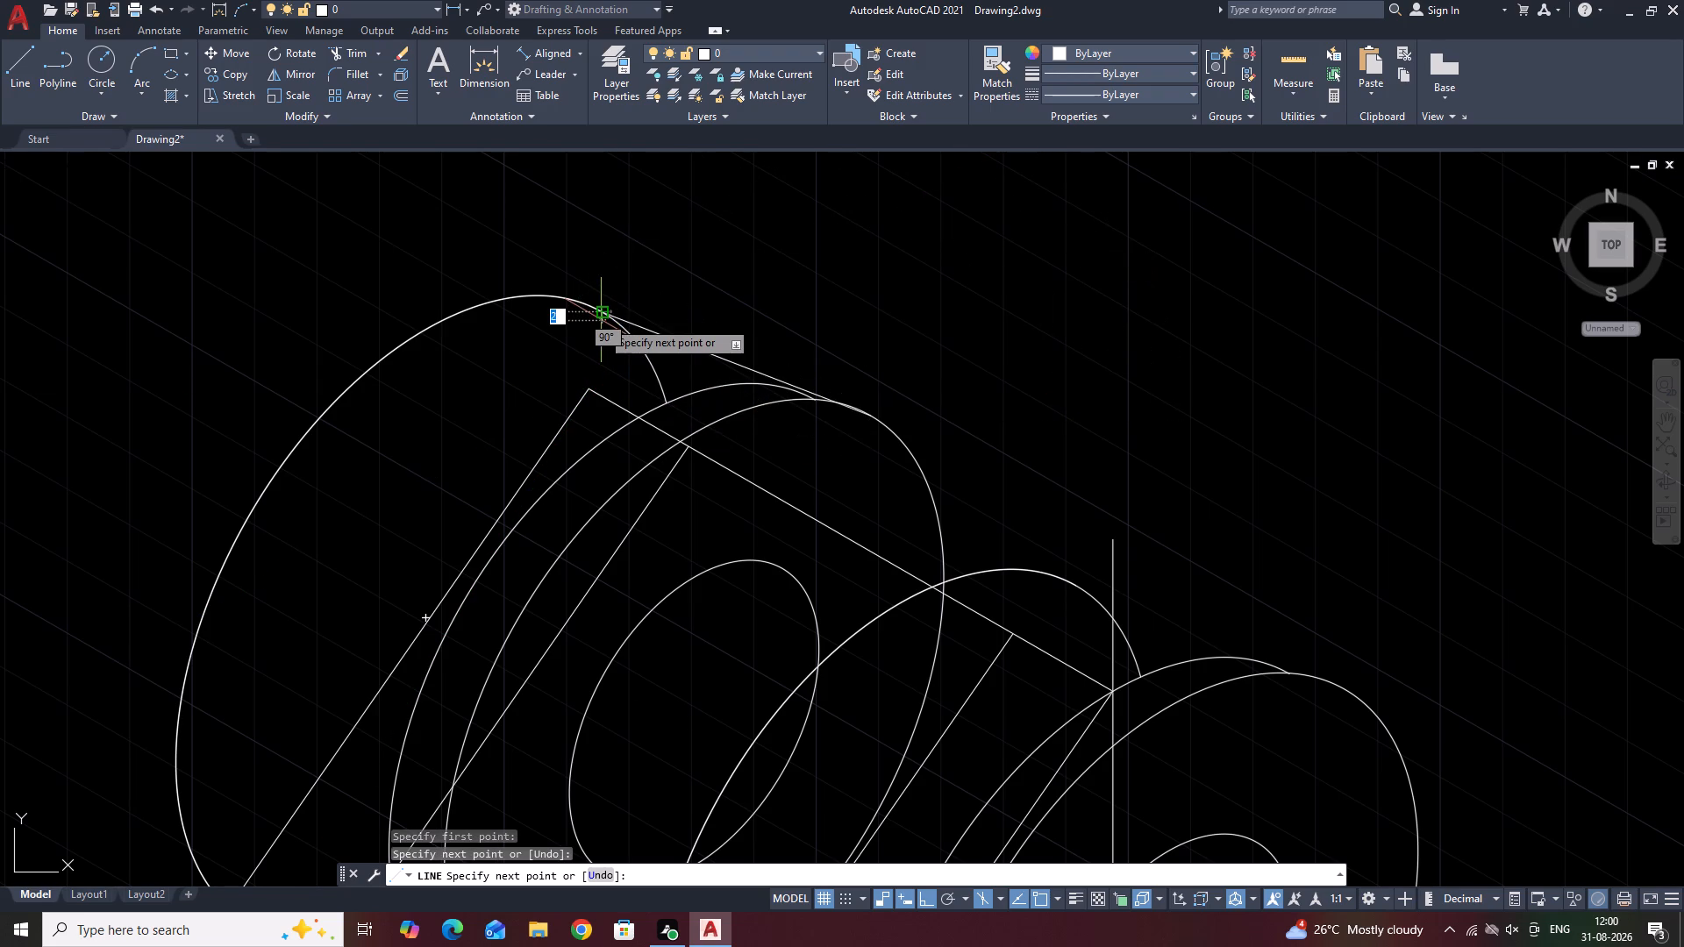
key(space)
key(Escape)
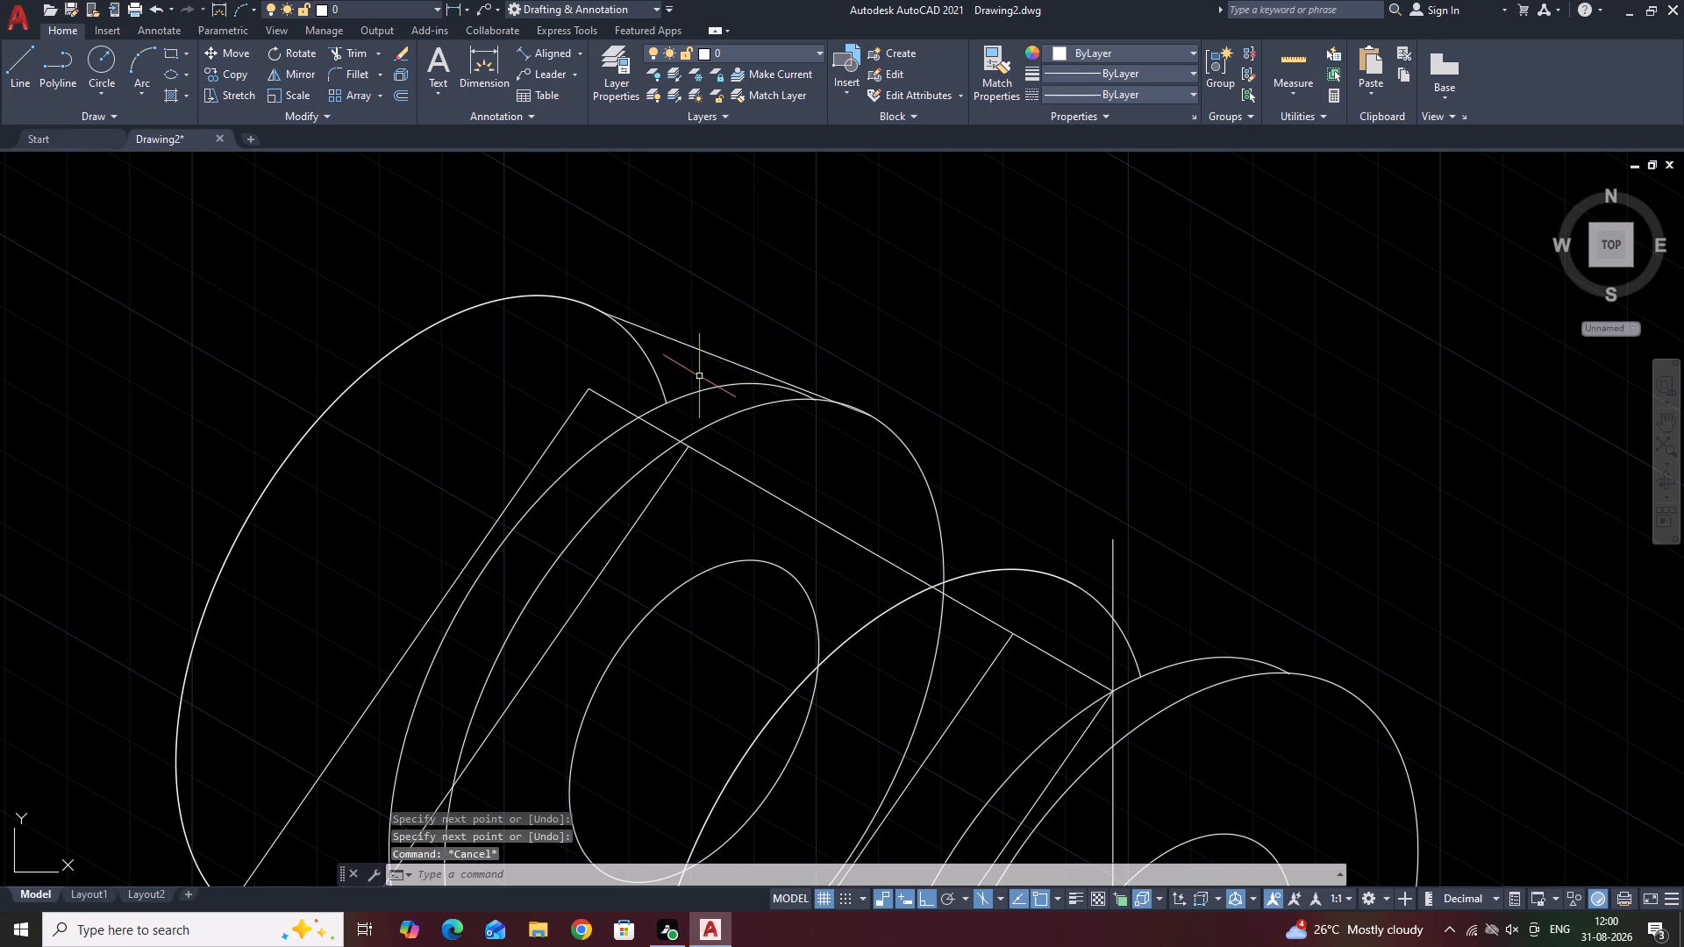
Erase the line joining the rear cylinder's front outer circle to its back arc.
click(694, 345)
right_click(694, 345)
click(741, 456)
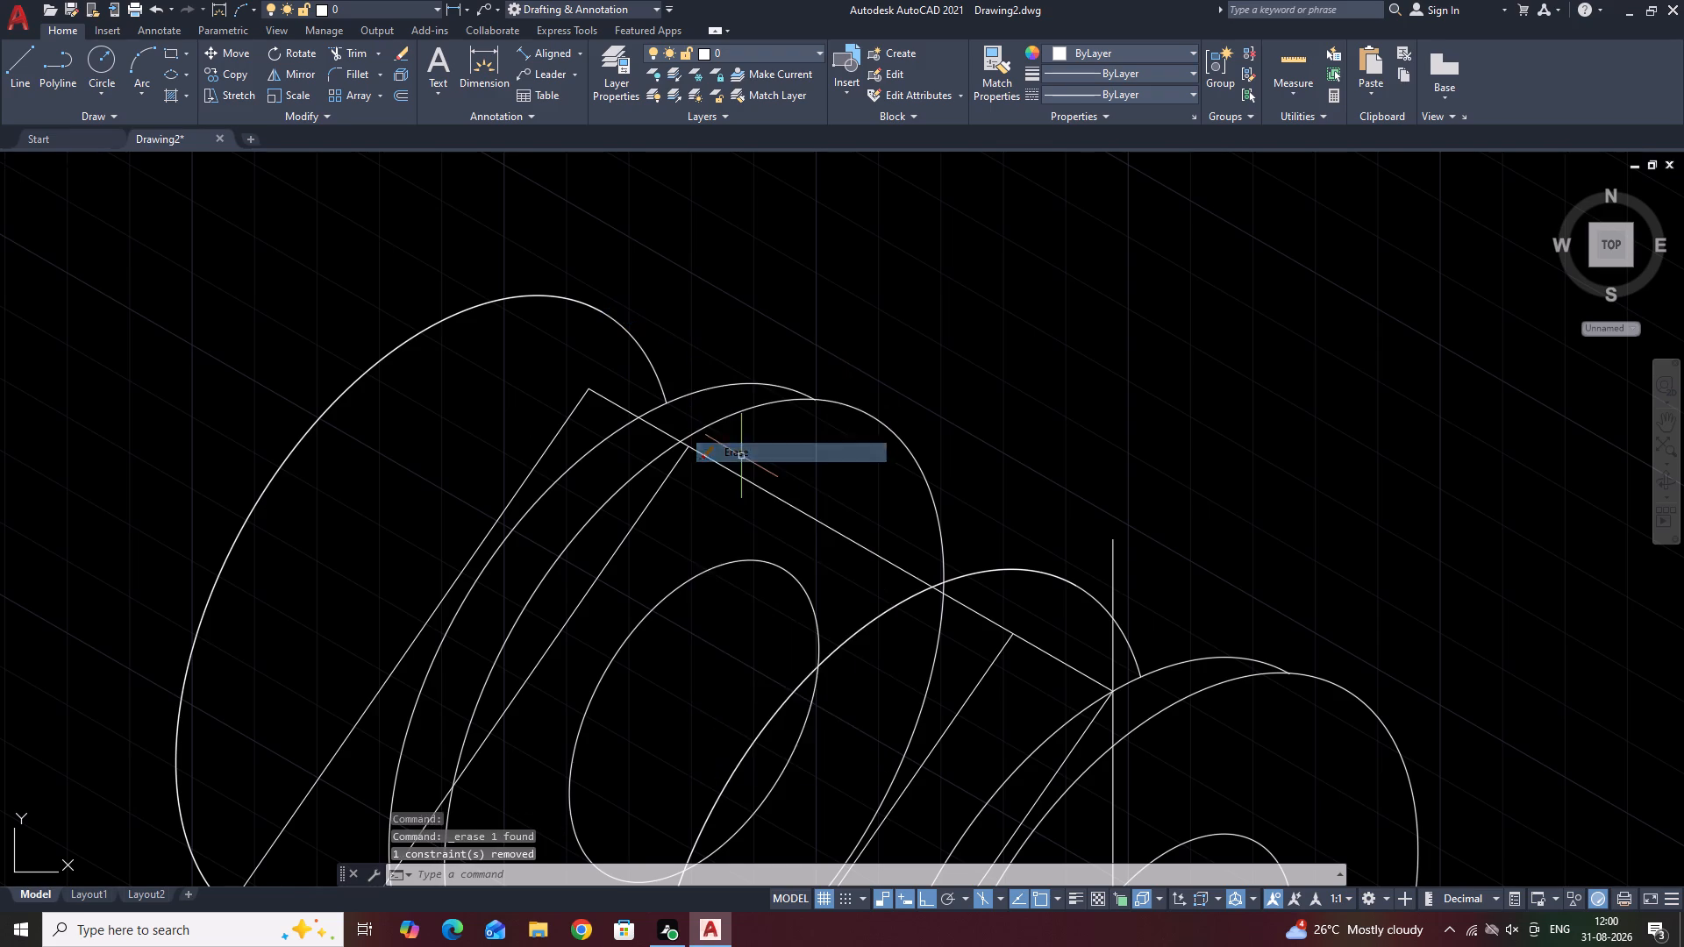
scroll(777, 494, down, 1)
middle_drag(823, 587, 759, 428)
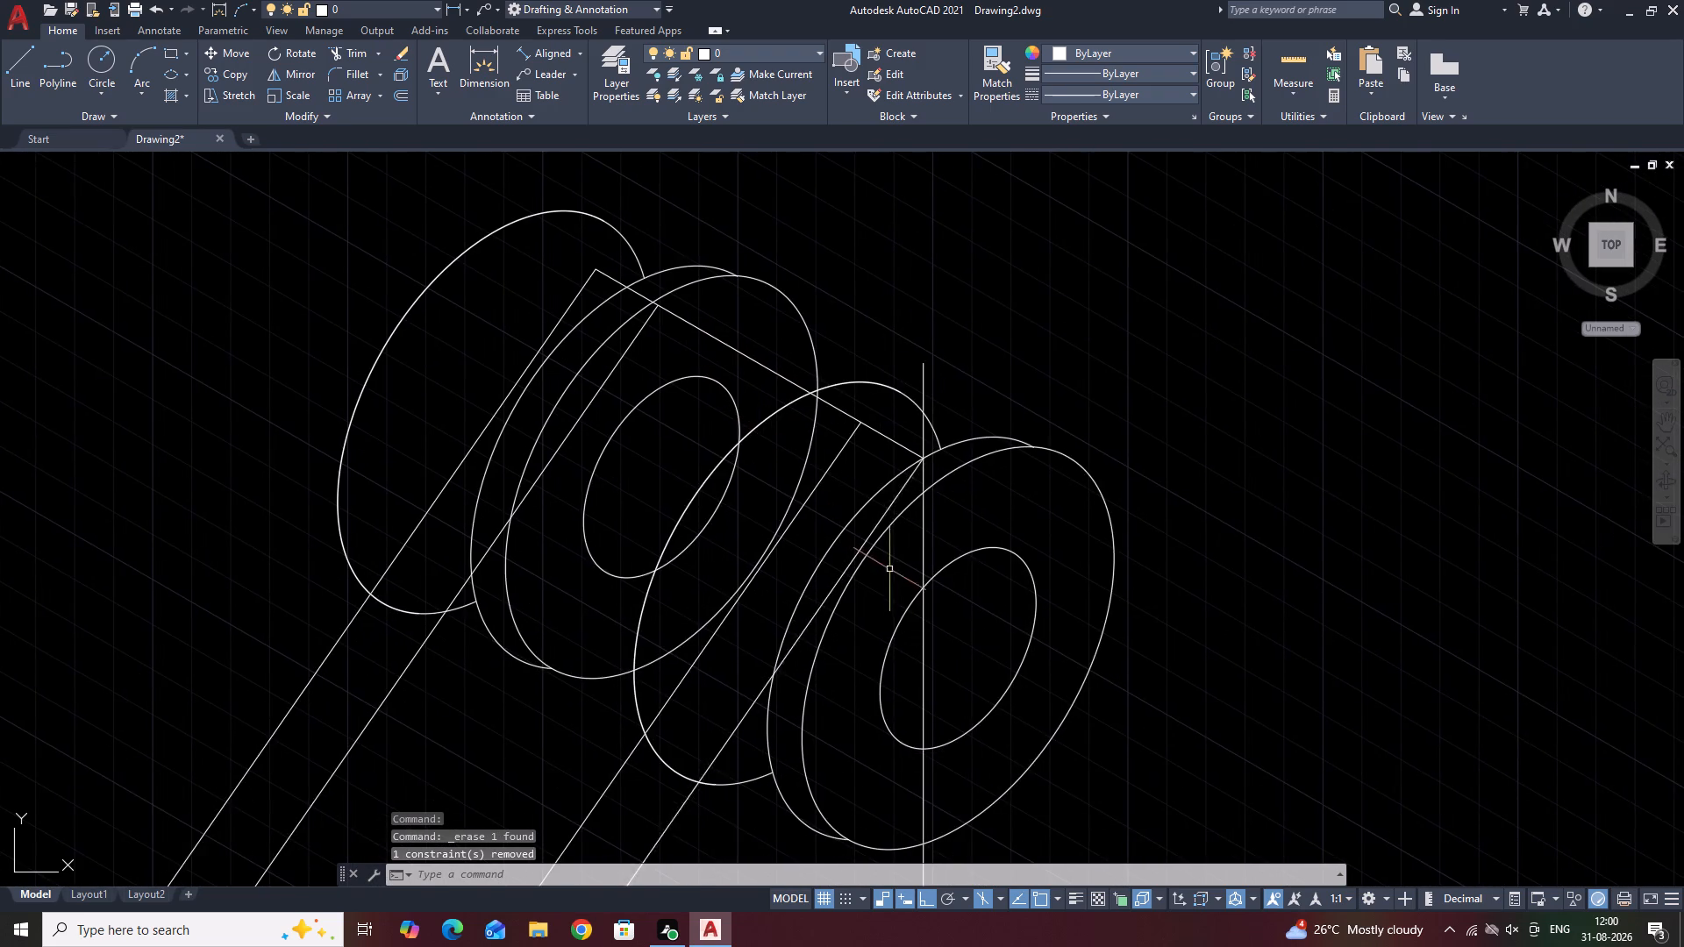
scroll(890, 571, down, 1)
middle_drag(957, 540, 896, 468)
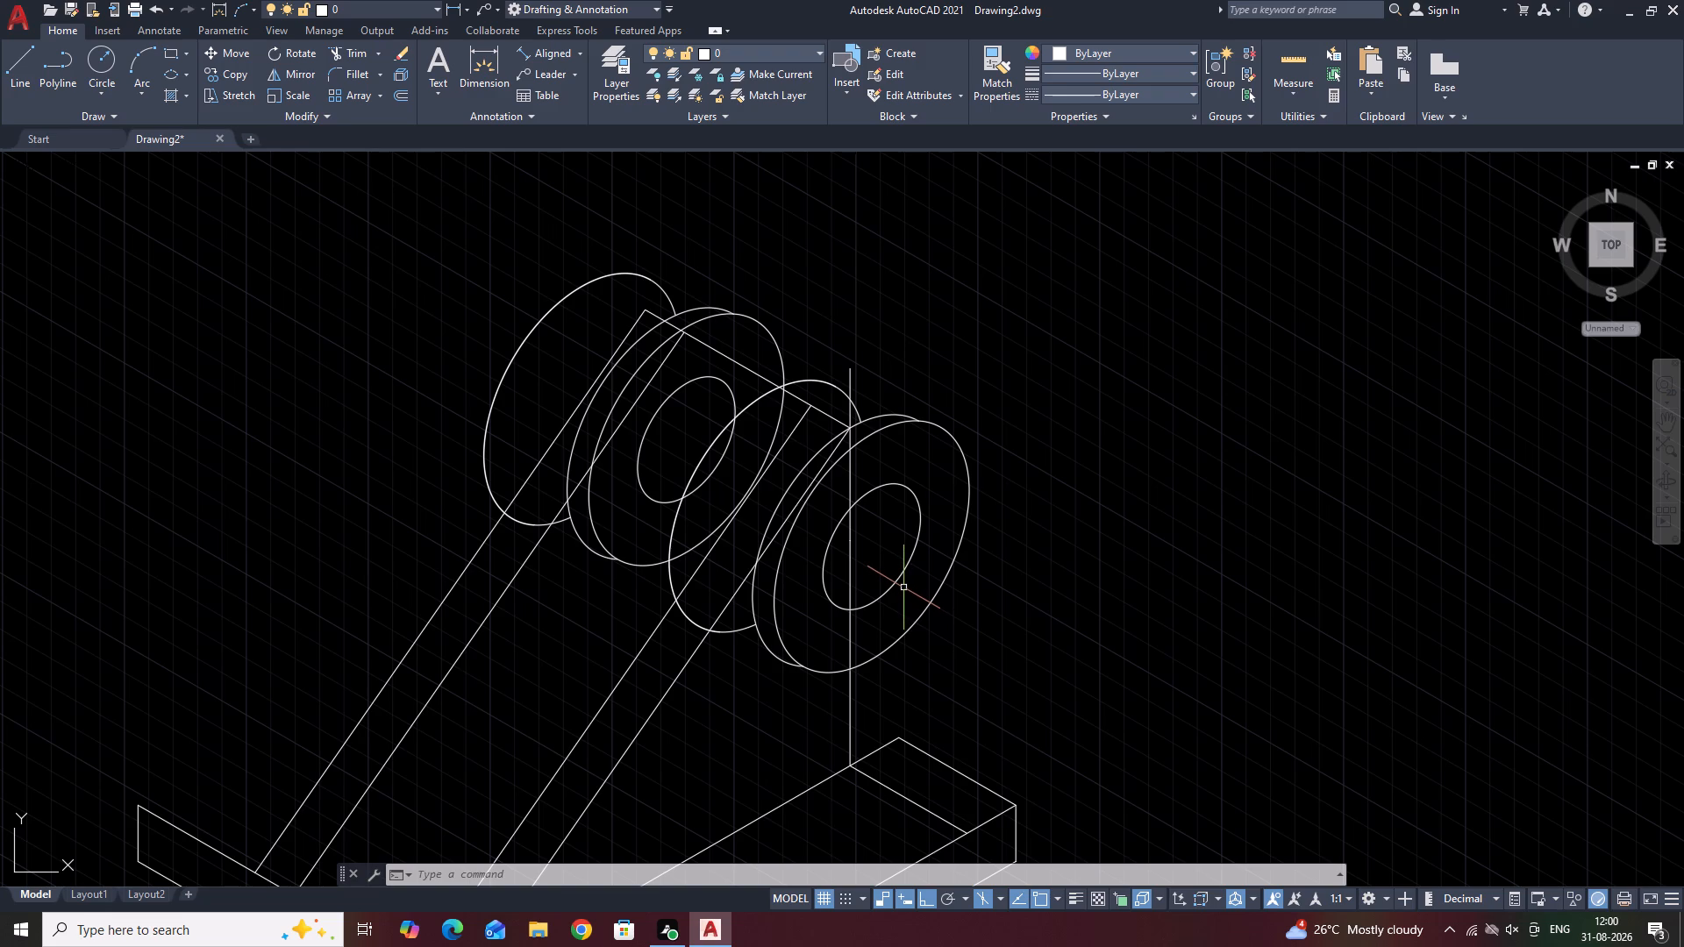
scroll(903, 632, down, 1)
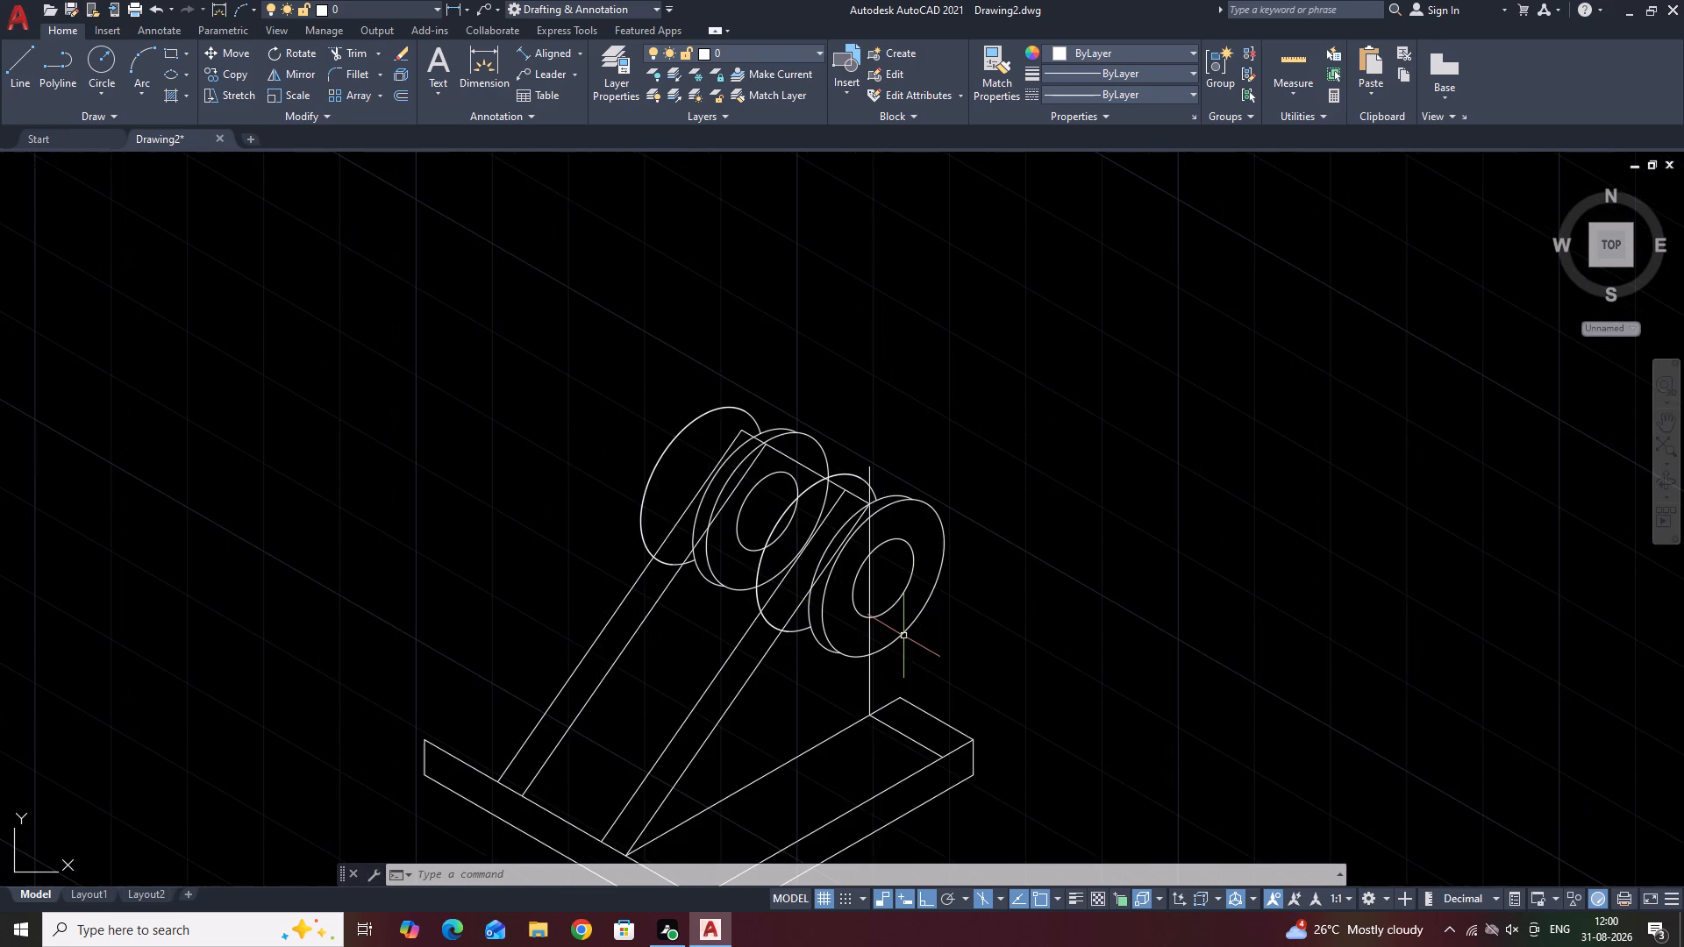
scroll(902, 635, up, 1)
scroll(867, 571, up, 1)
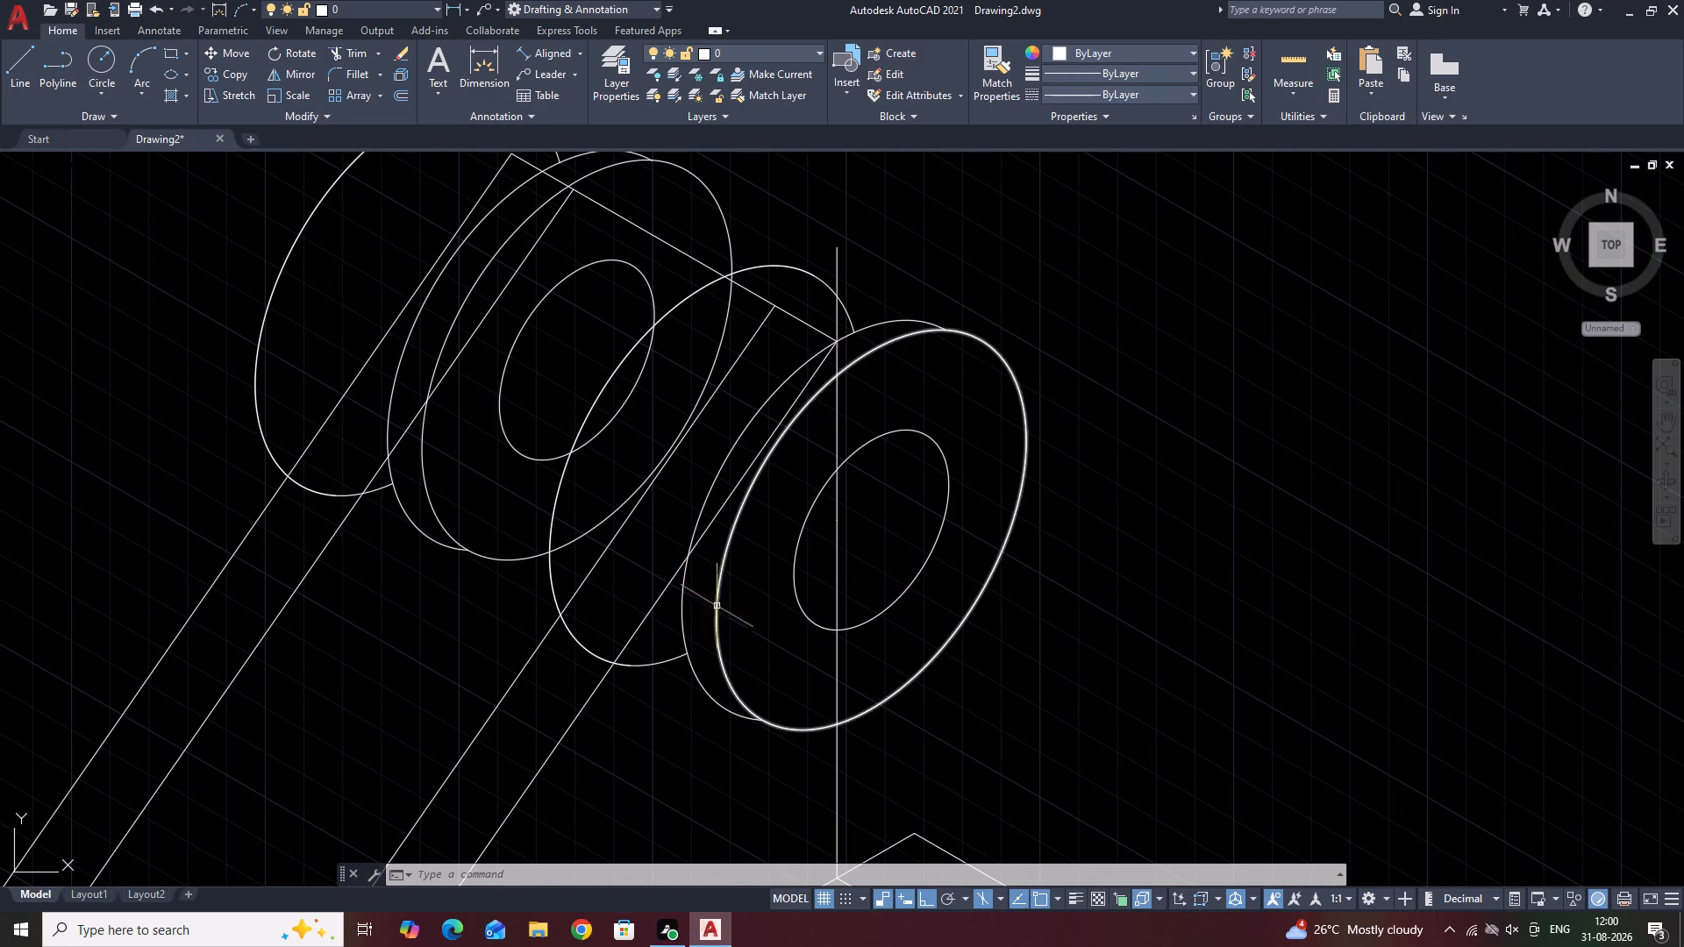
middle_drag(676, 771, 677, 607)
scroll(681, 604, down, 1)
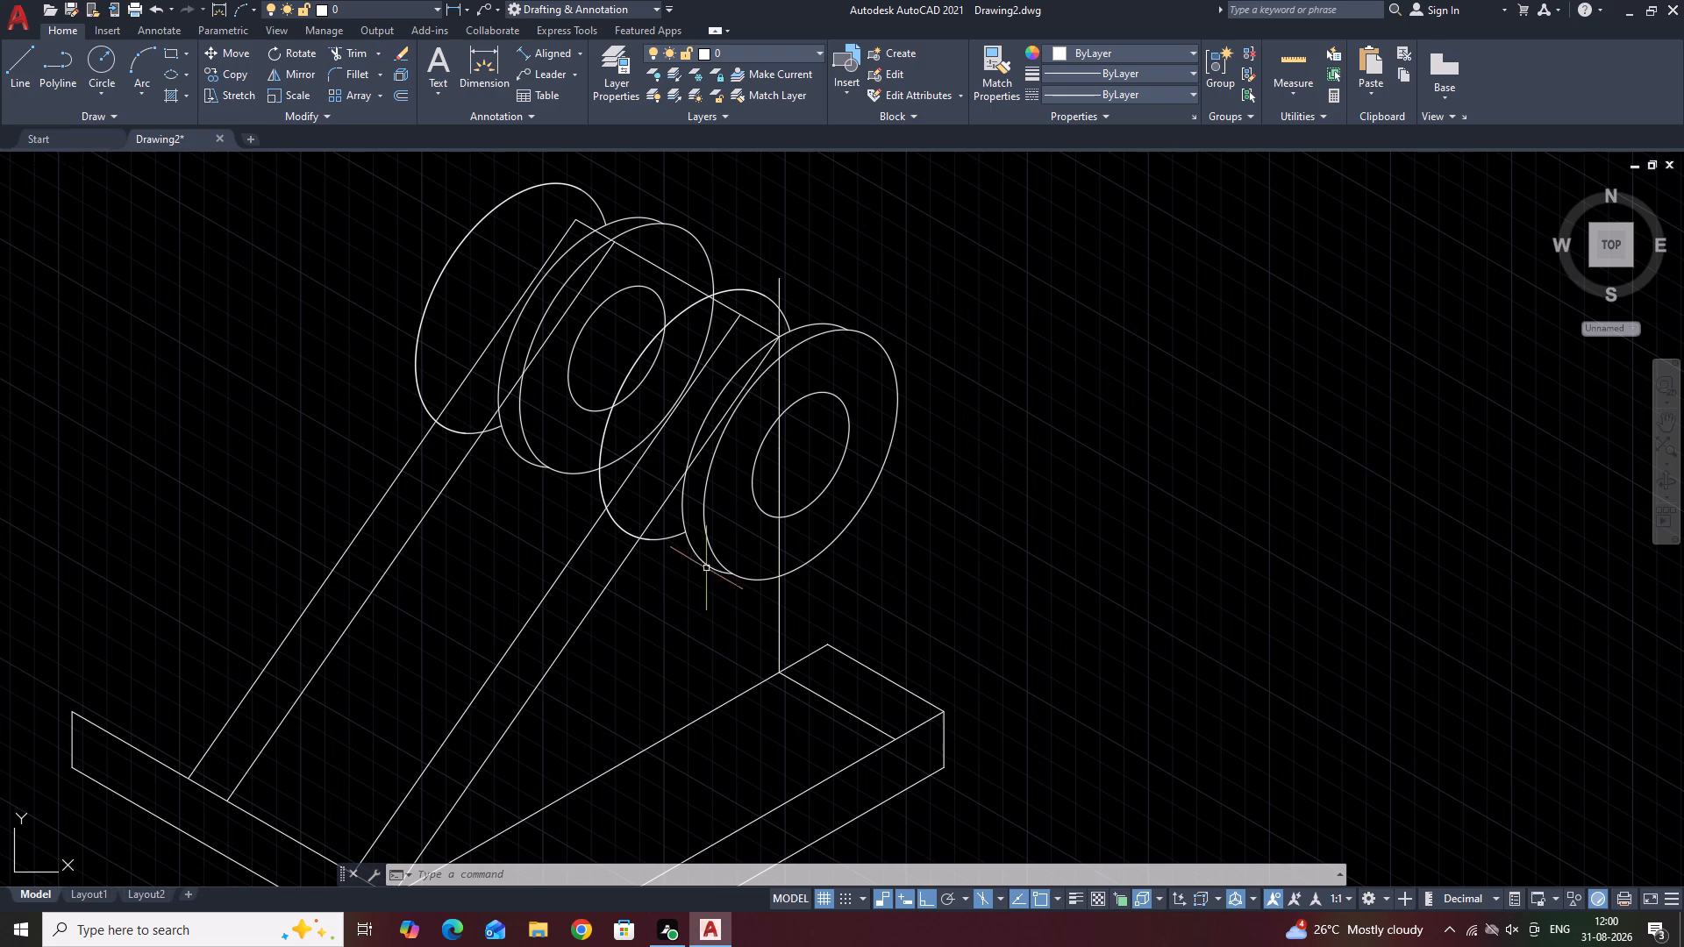
Draw a line along the isometric axis across the top of the front cylinder, from its back arc to just past its front outer circle.
click(9, 56)
click(765, 297)
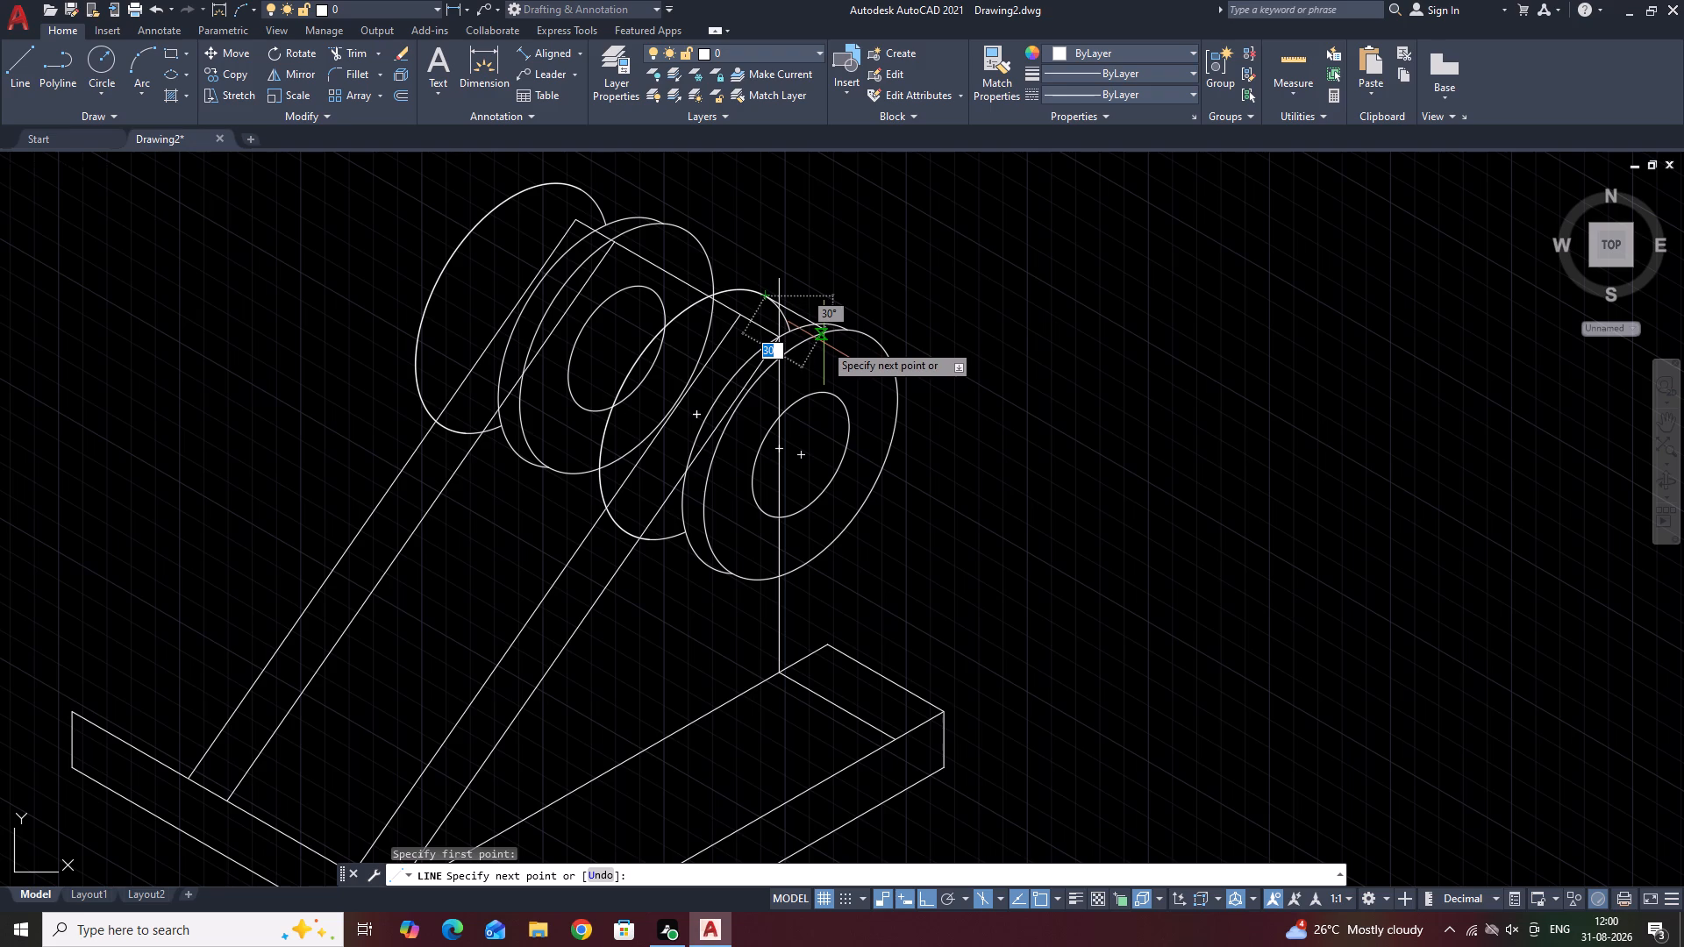
scroll(824, 343, up, 3)
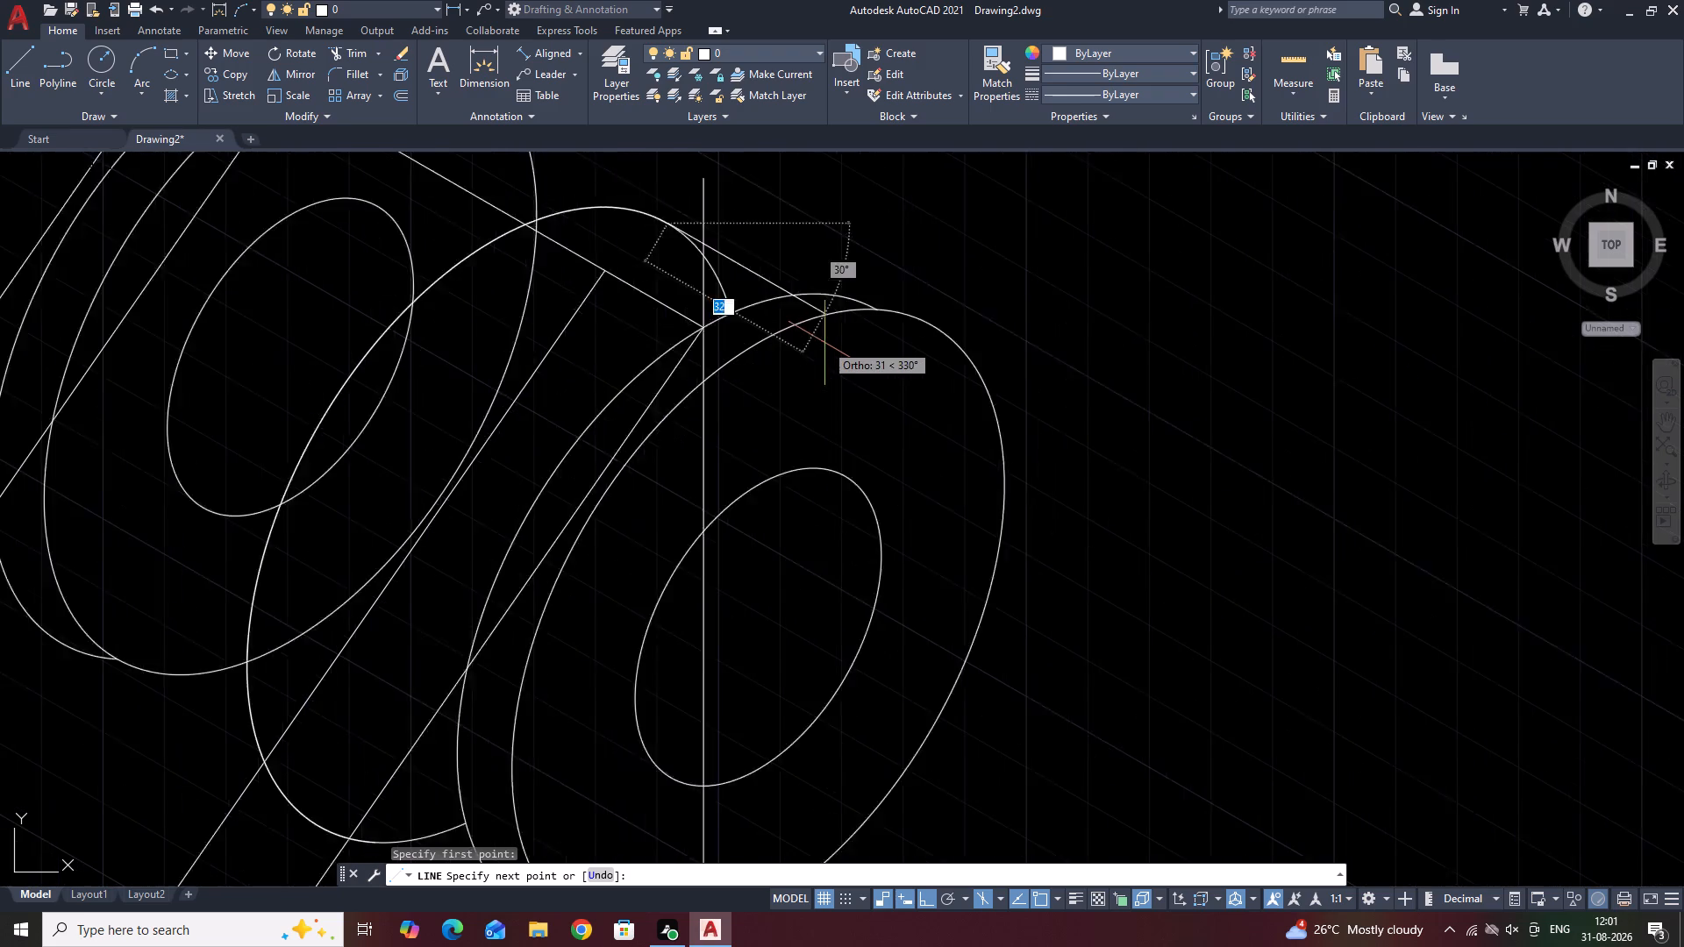
click(848, 332)
key(space)
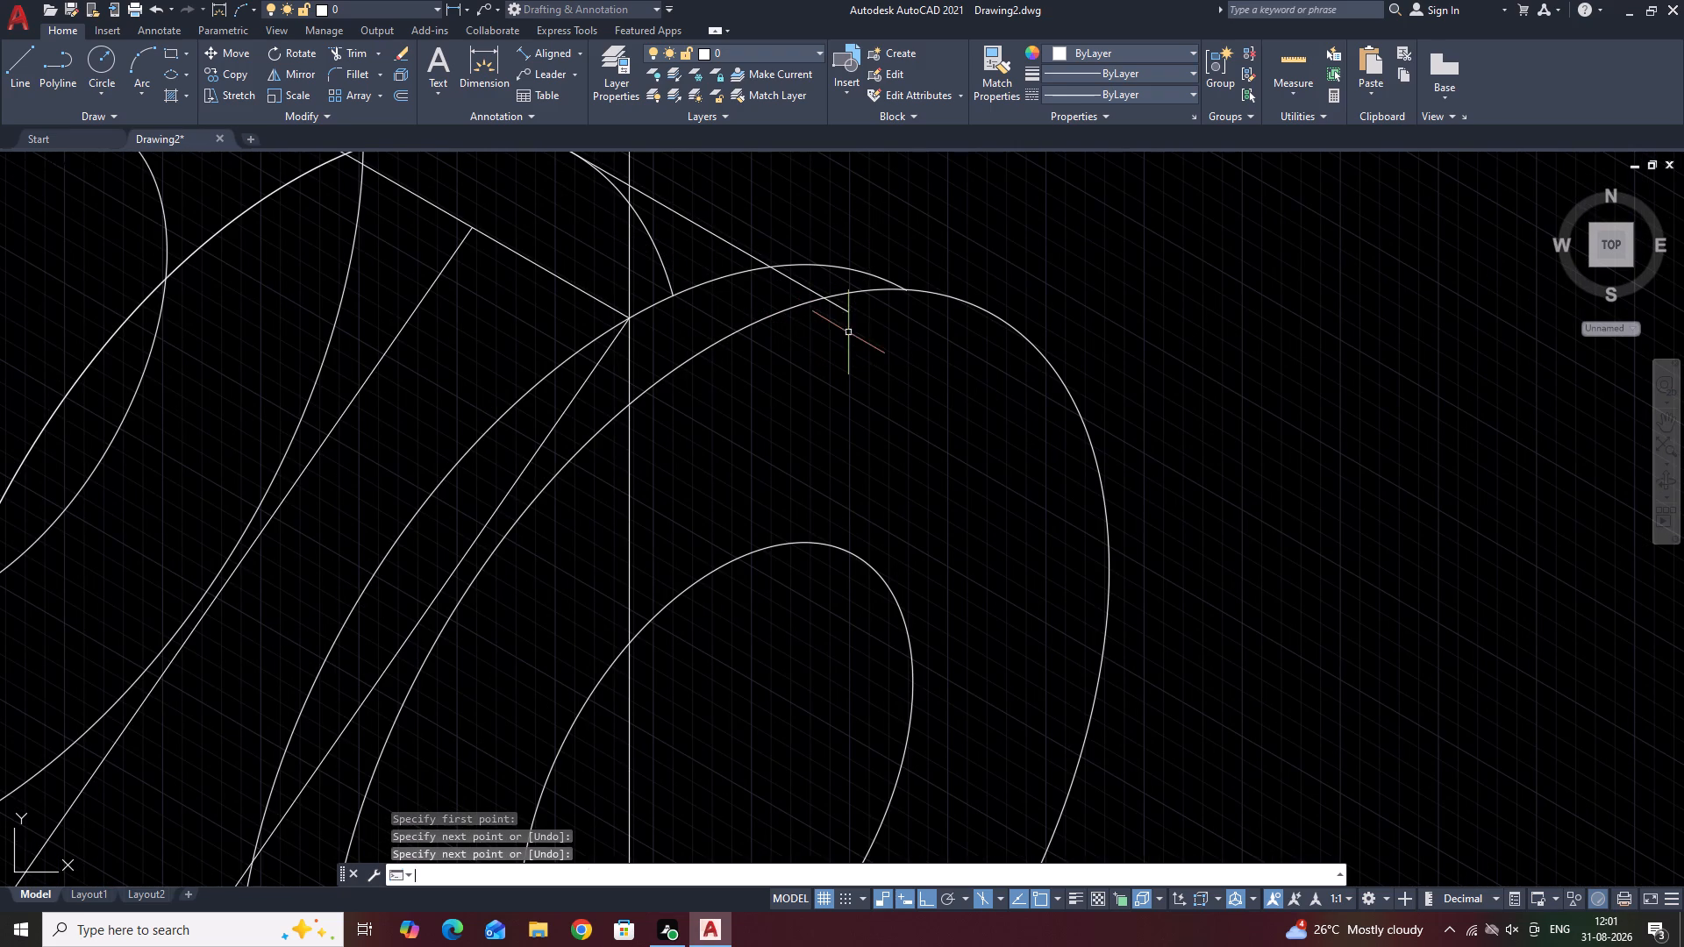
Trim the line's overshoot at the front cylinder's front outer circle, leaving the line about 32 mm long.
scroll(839, 328, down, 2)
scroll(840, 328, up, 1)
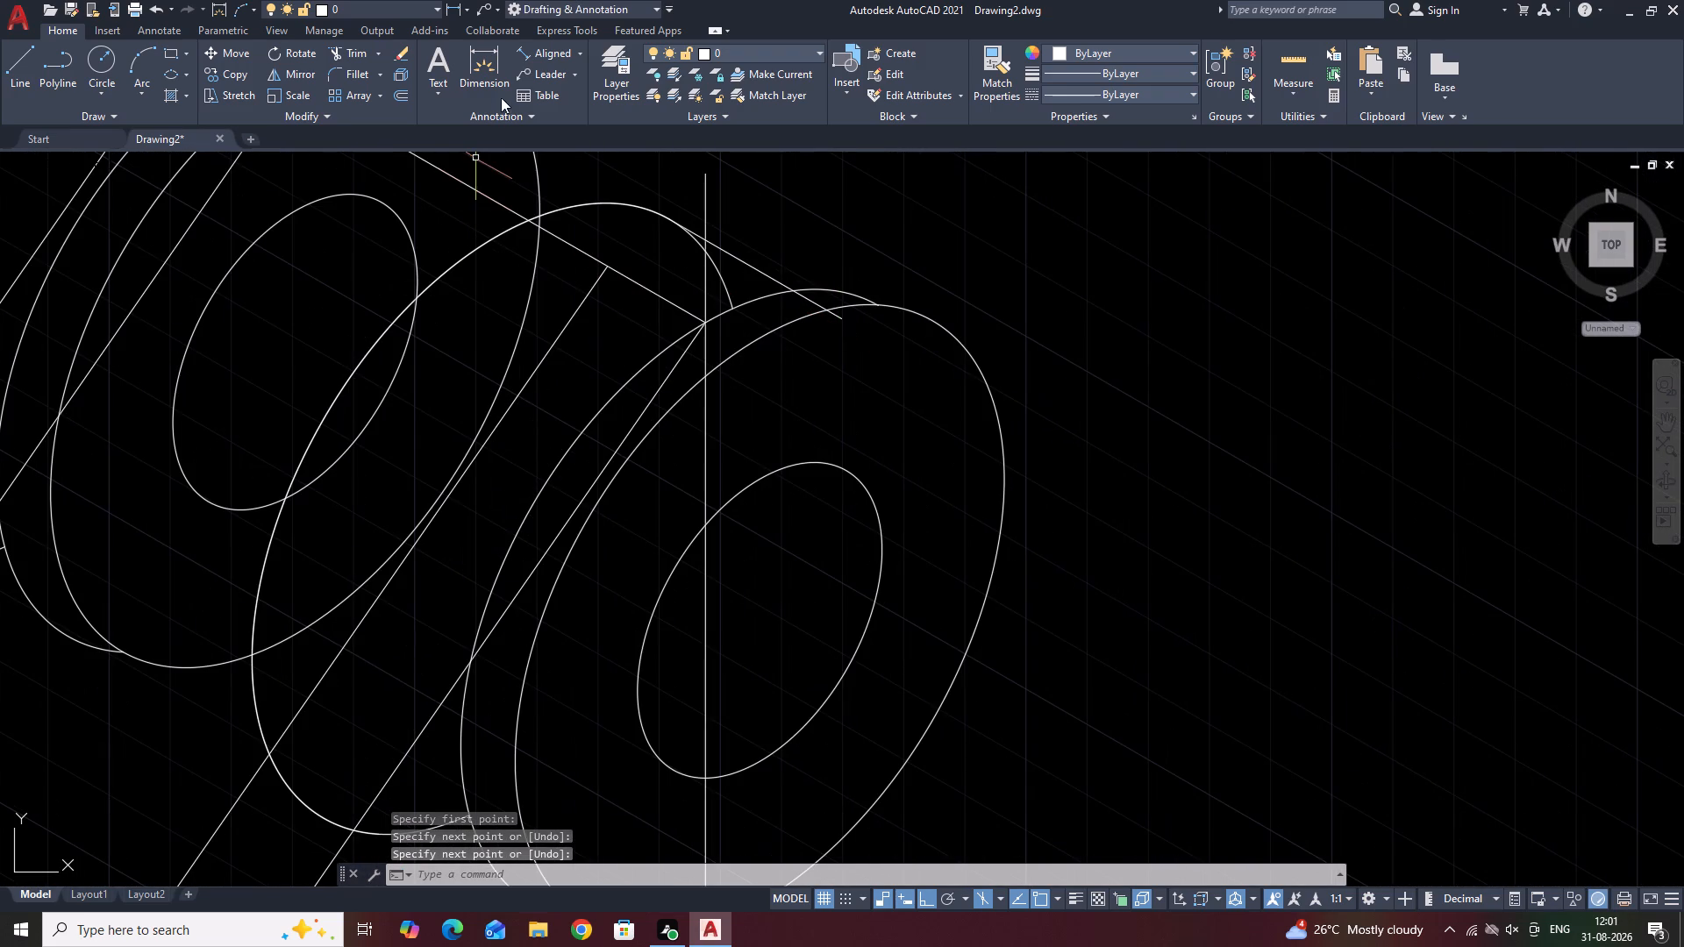
click(347, 57)
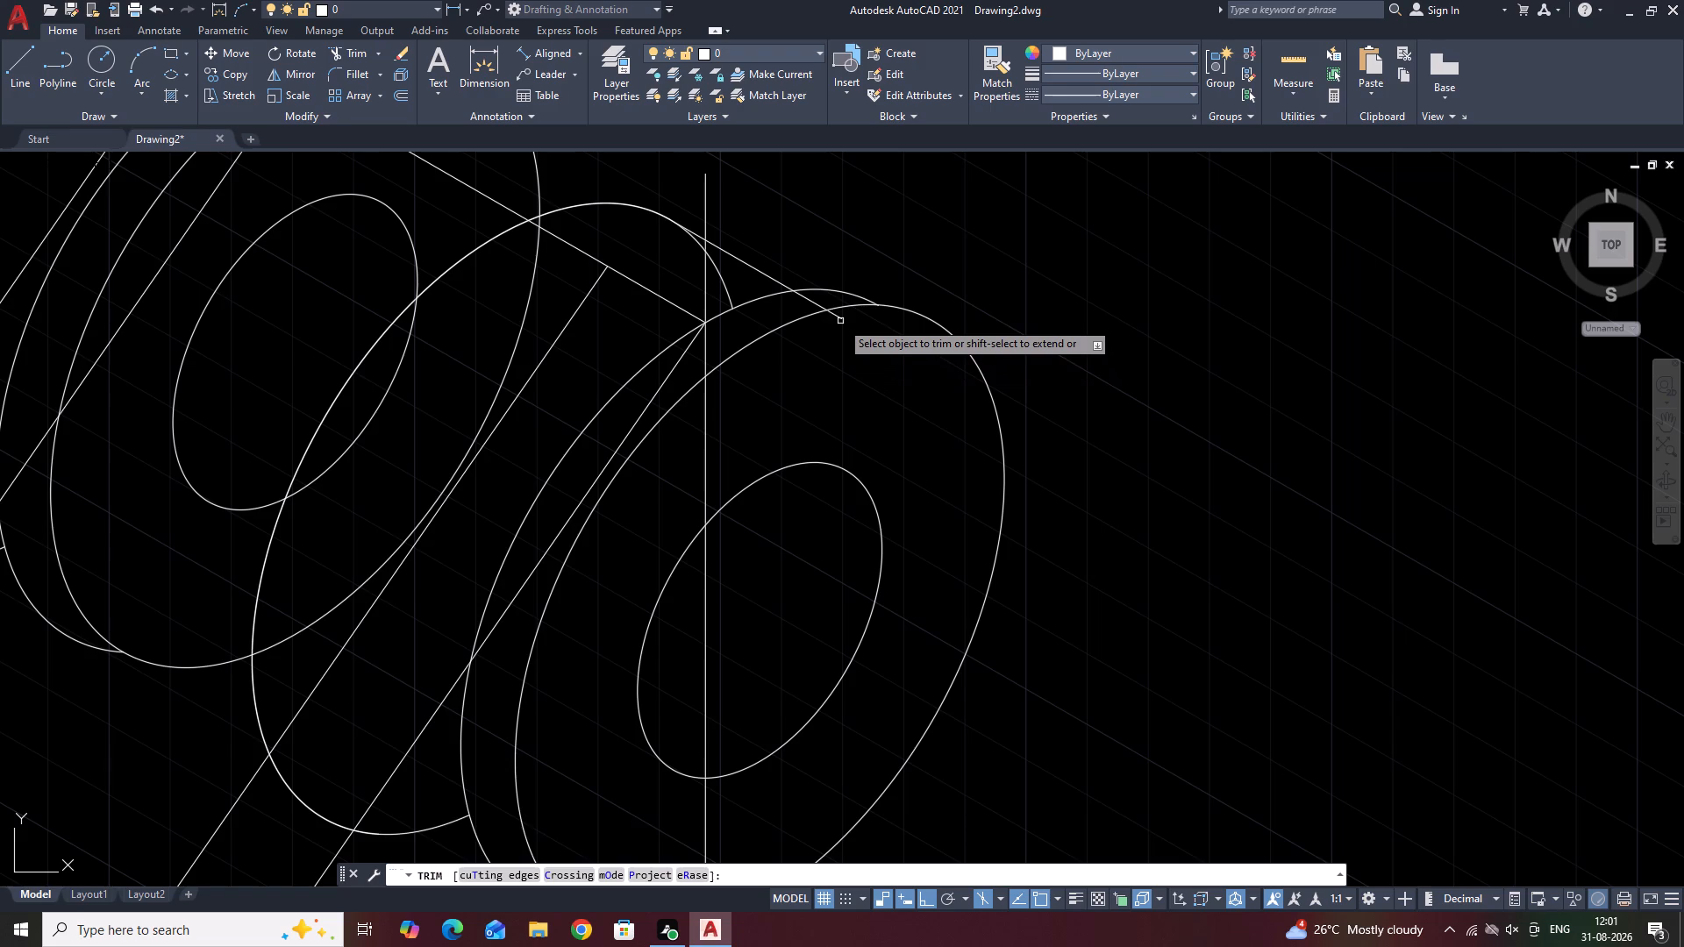
click(840, 321)
key(space)
Measure the length of the front cylinder's top edge line with a trial aligned dimension, without placing it.
click(547, 54)
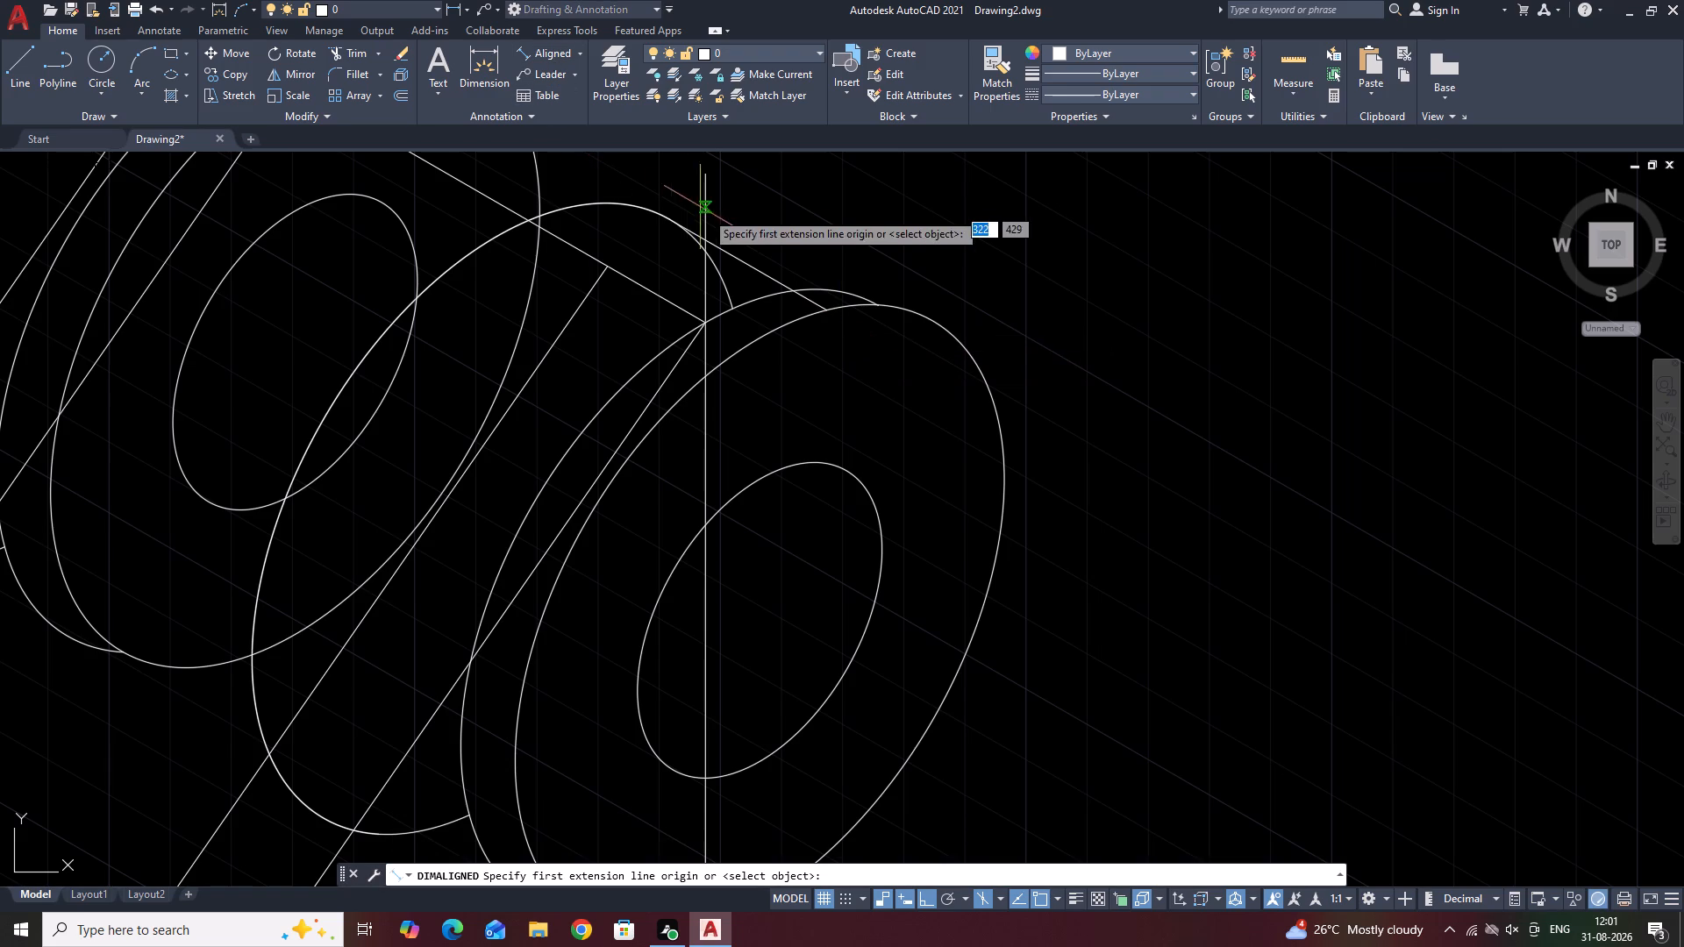
scroll(685, 230, up, 3)
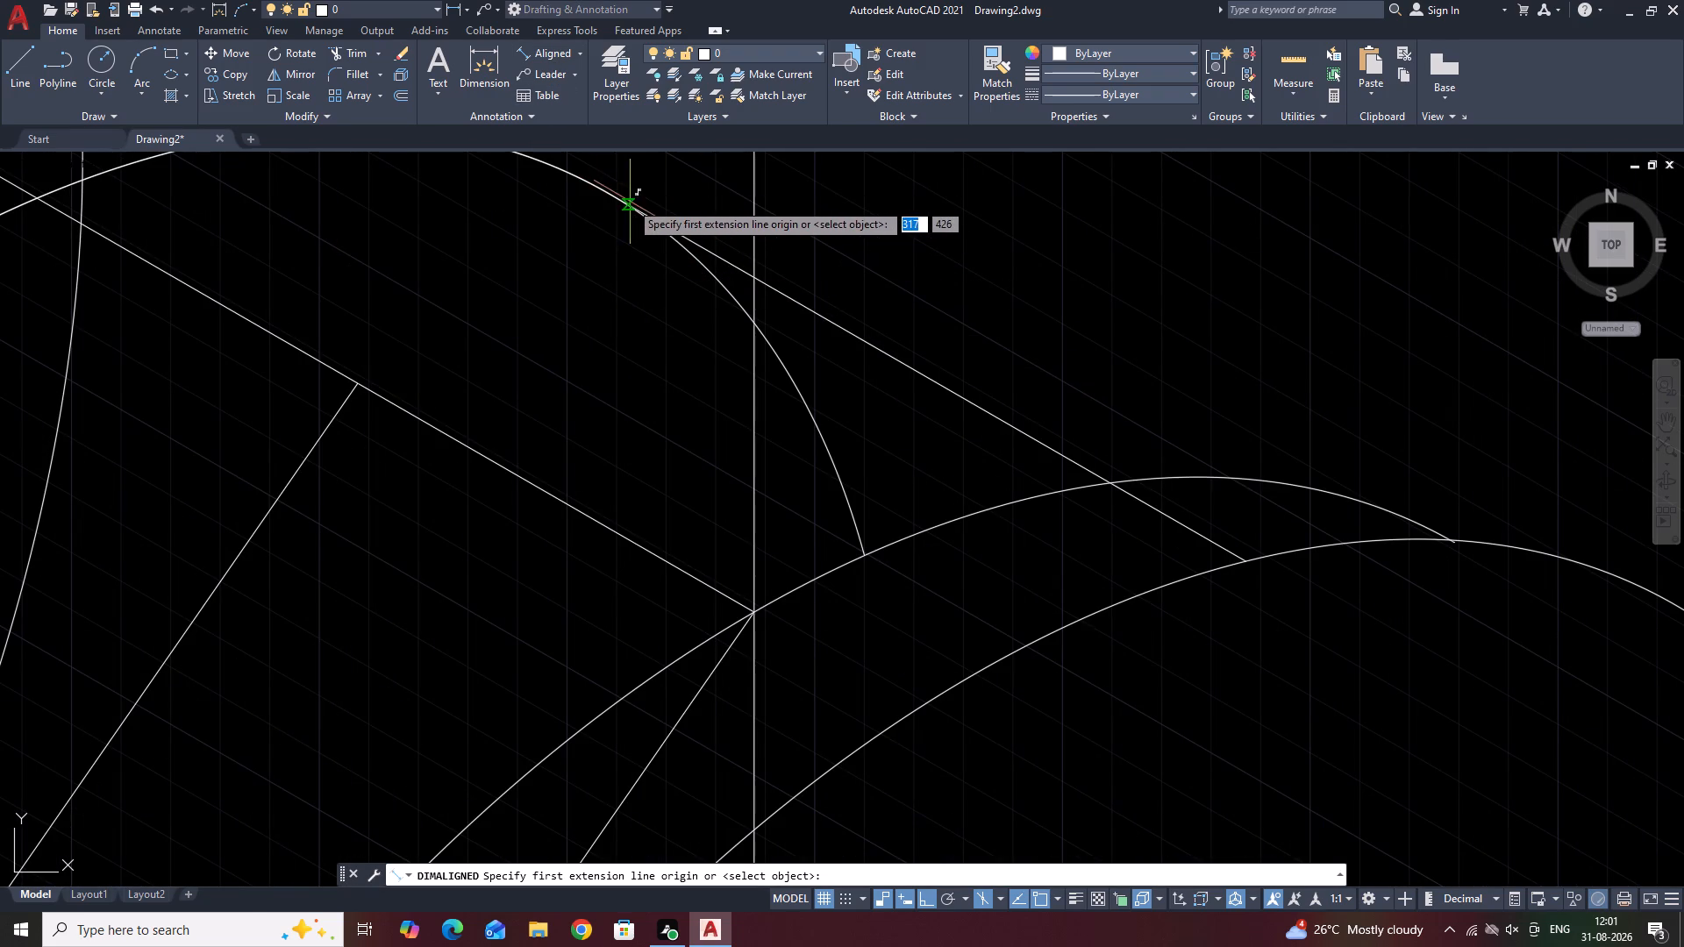
scroll(655, 218, up, 1)
middle_drag(654, 218, 651, 381)
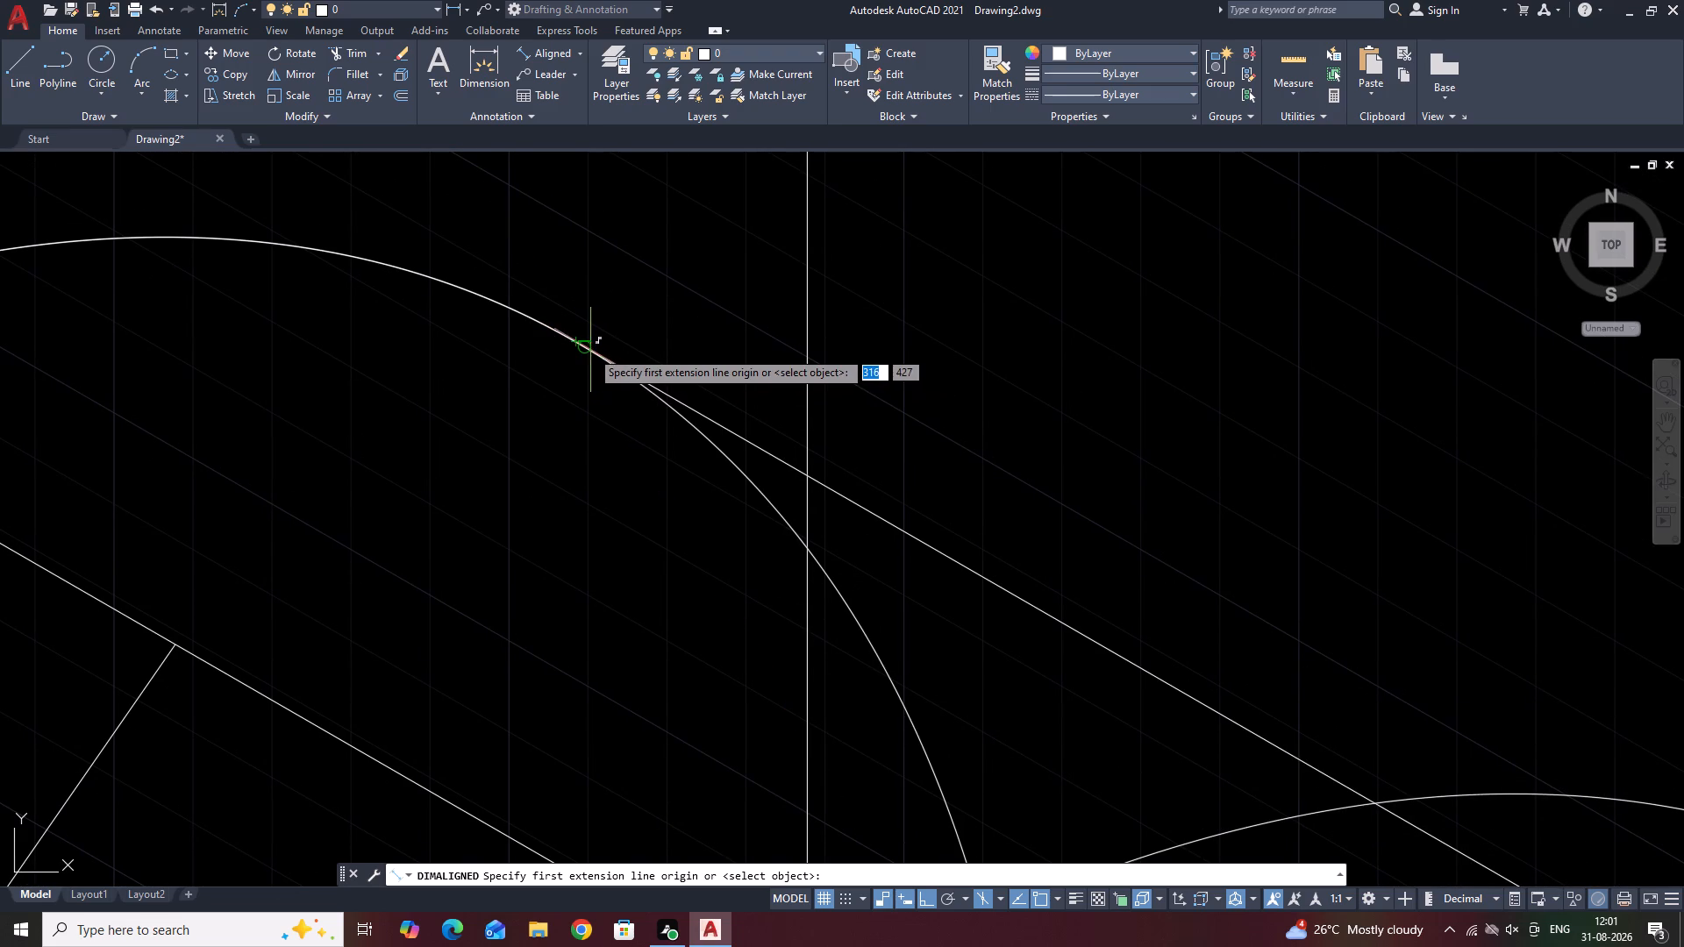
click(577, 345)
scroll(577, 345, down, 2)
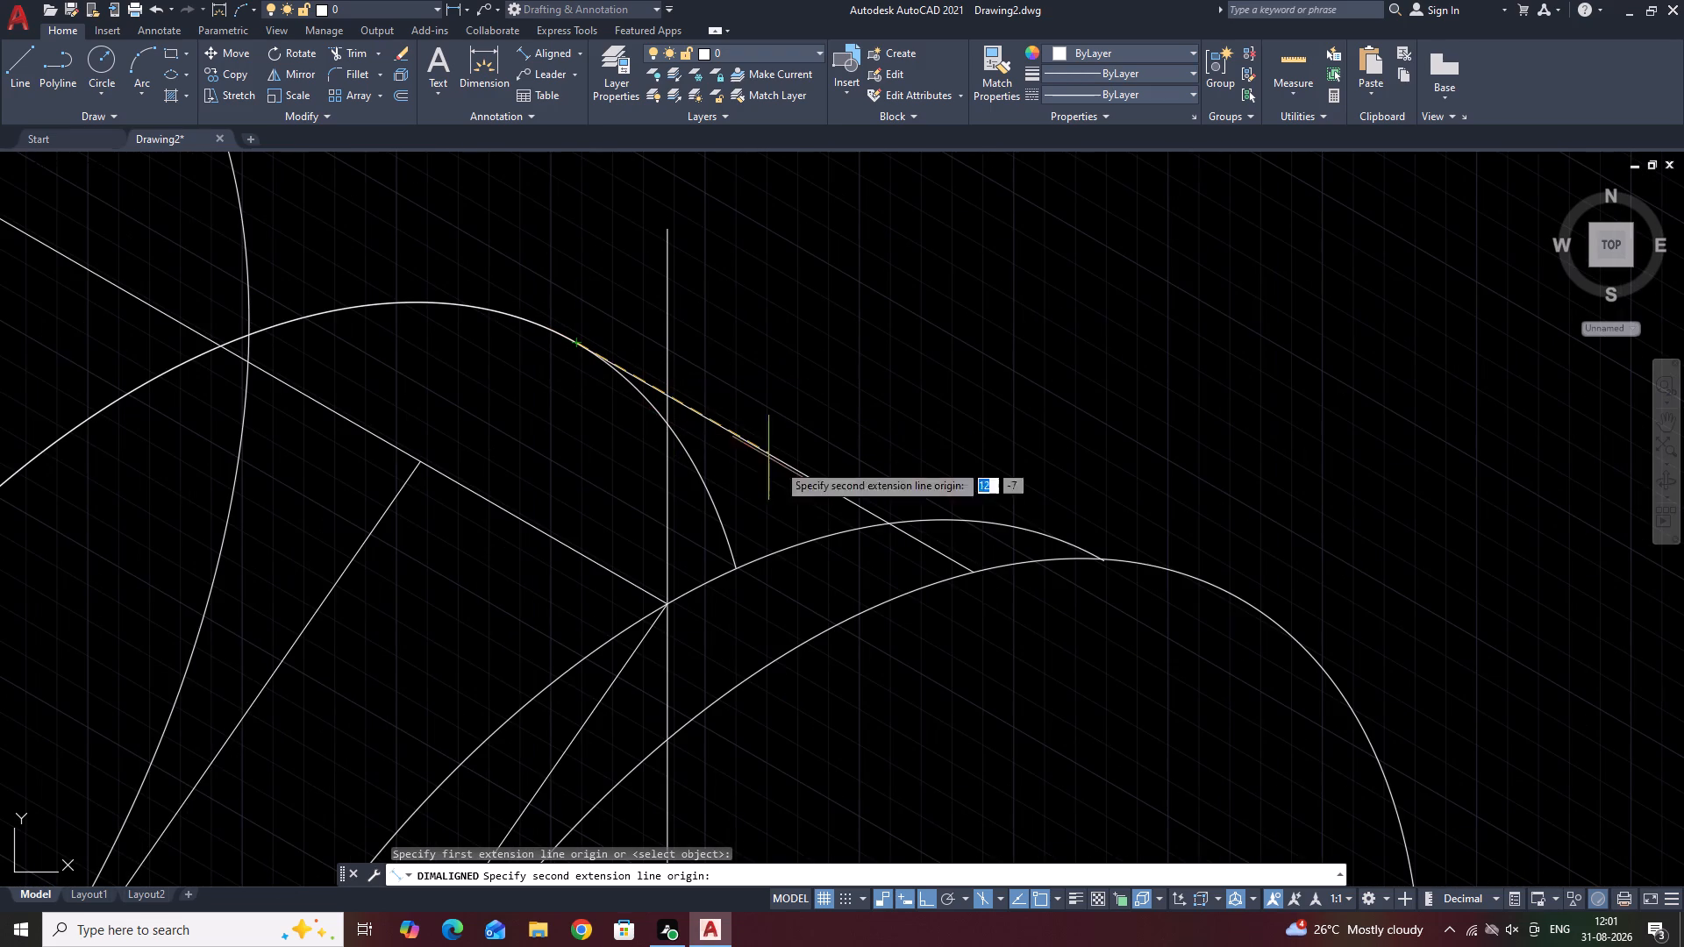
click(976, 574)
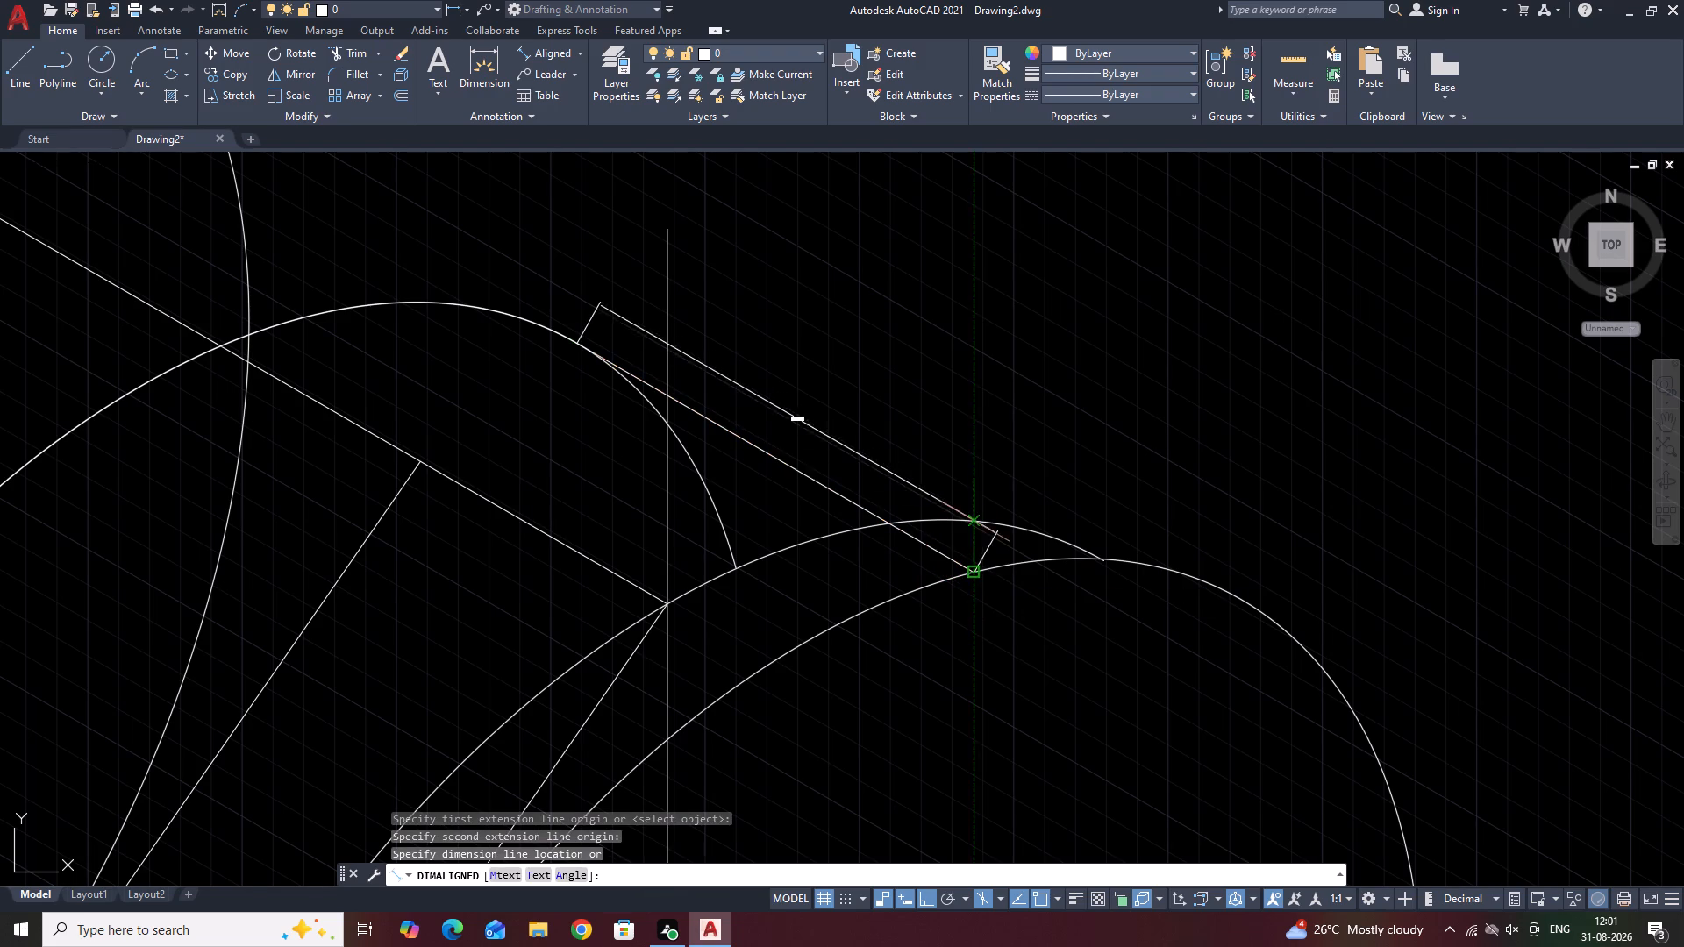
scroll(973, 503, up, 3)
middle_drag(523, 260, 990, 593)
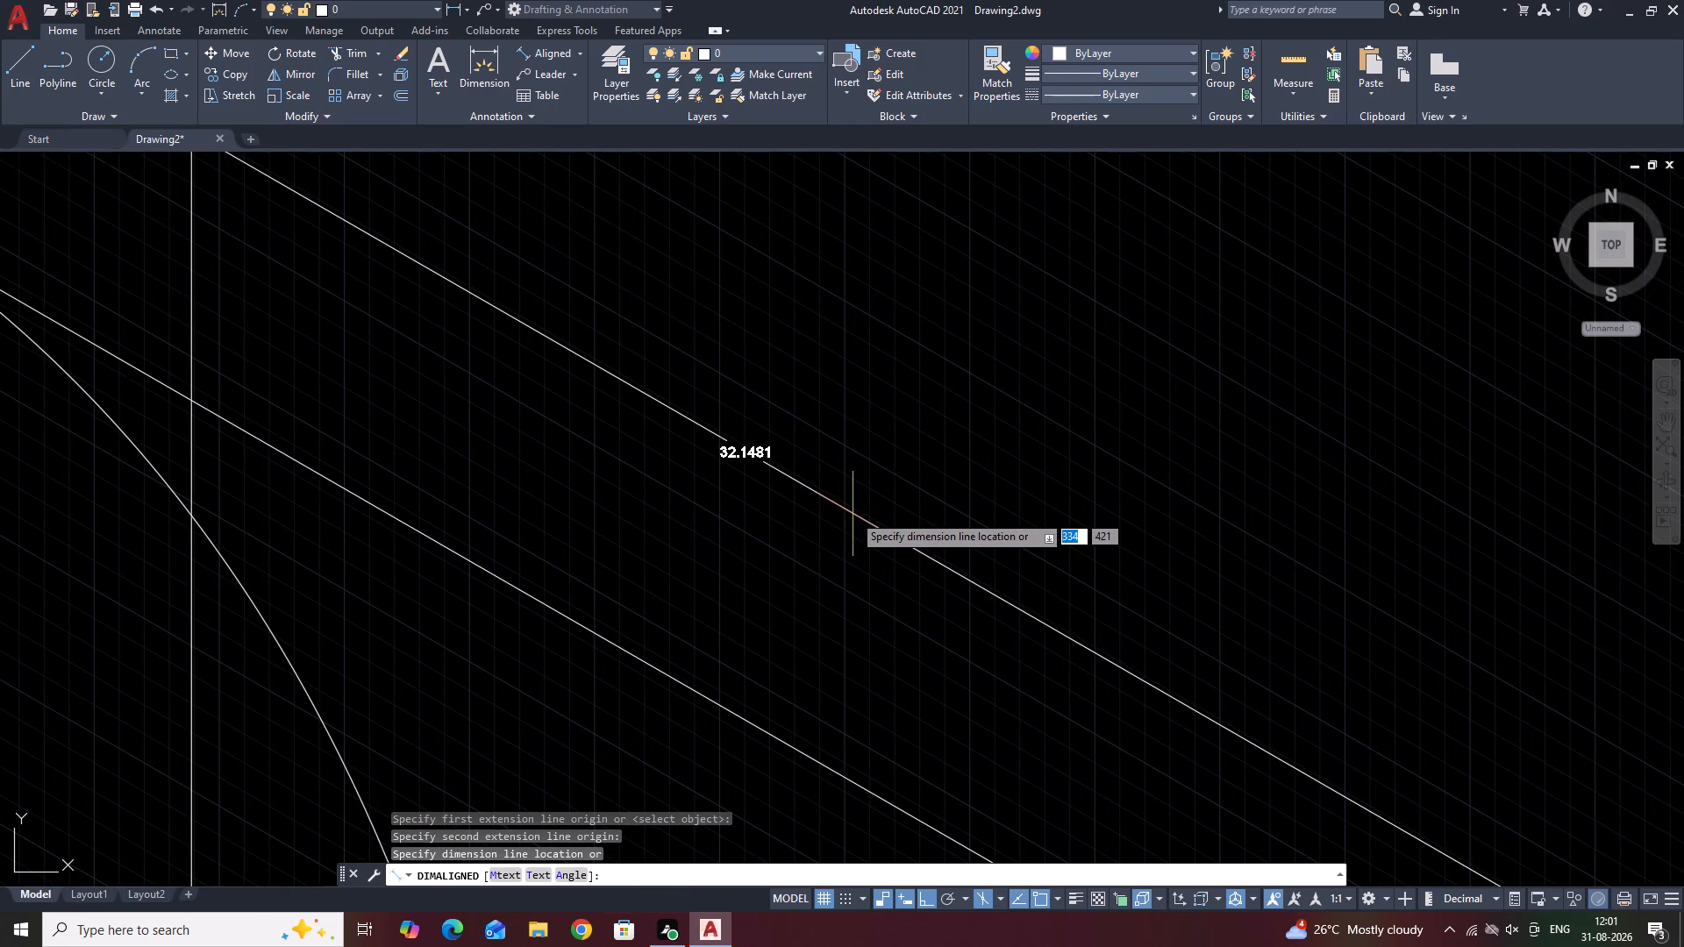
key(Escape)
Examine the front cylinder's new top edge line in relation to both cylinders and the supports.
scroll(852, 514, down, 3)
middle_drag(872, 544, 772, 352)
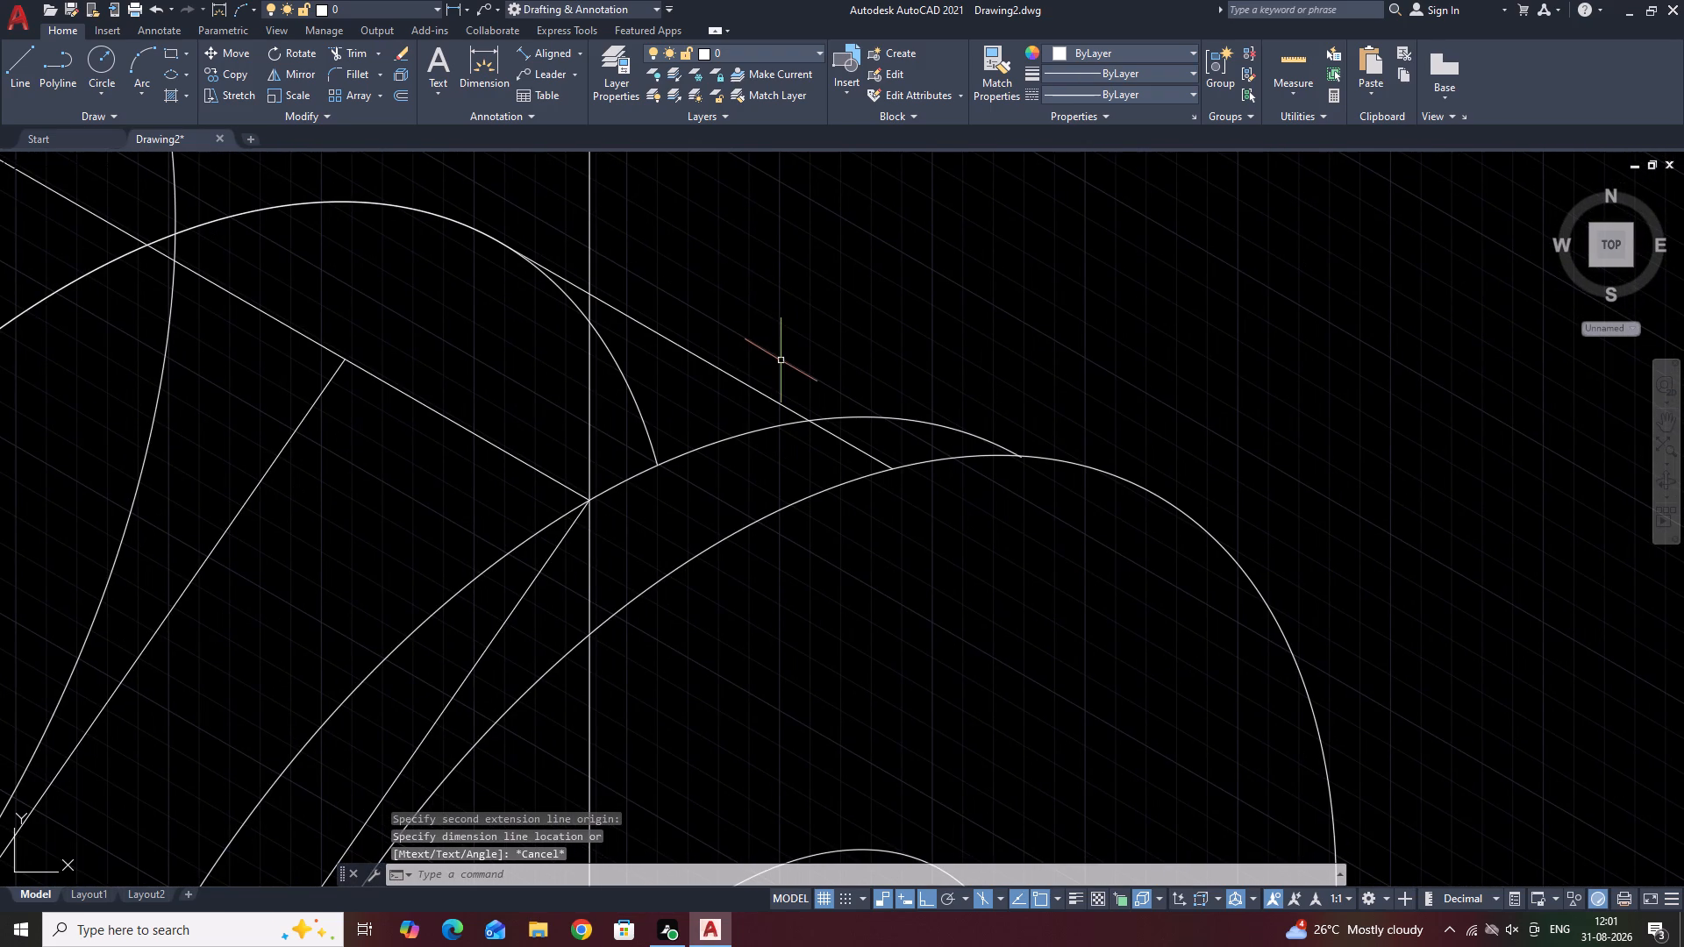
scroll(837, 494, down, 3)
middle_drag(936, 649, 1011, 518)
scroll(1010, 518, down, 1)
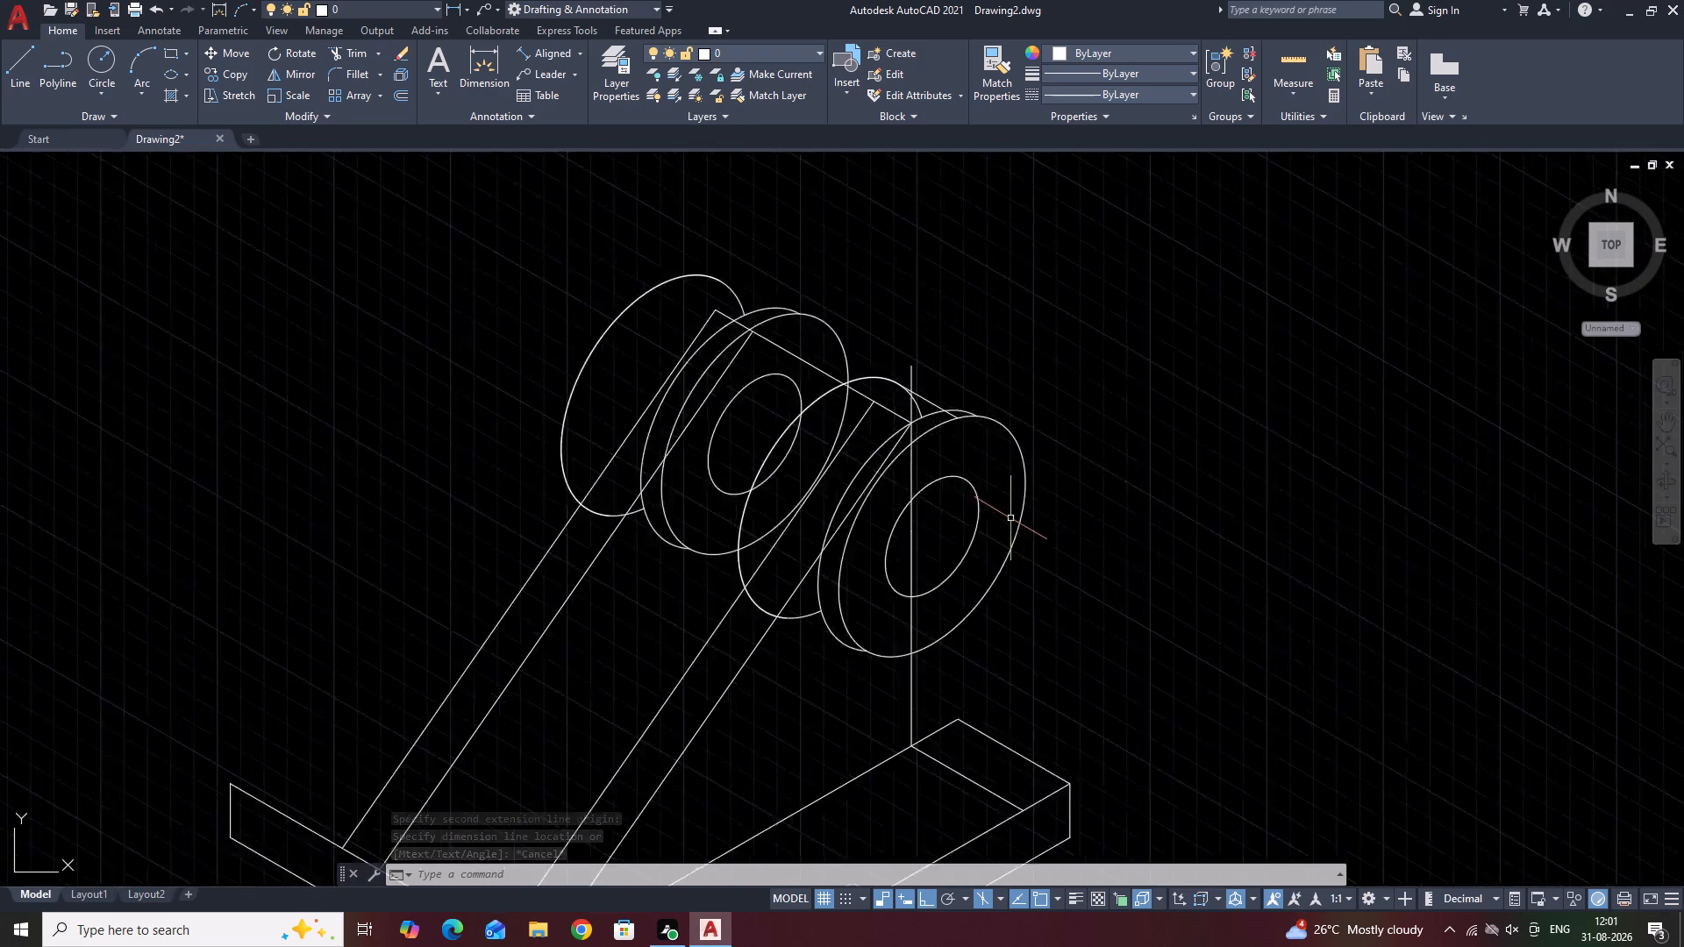
scroll(1010, 518, down, 1)
scroll(1011, 528, up, 2)
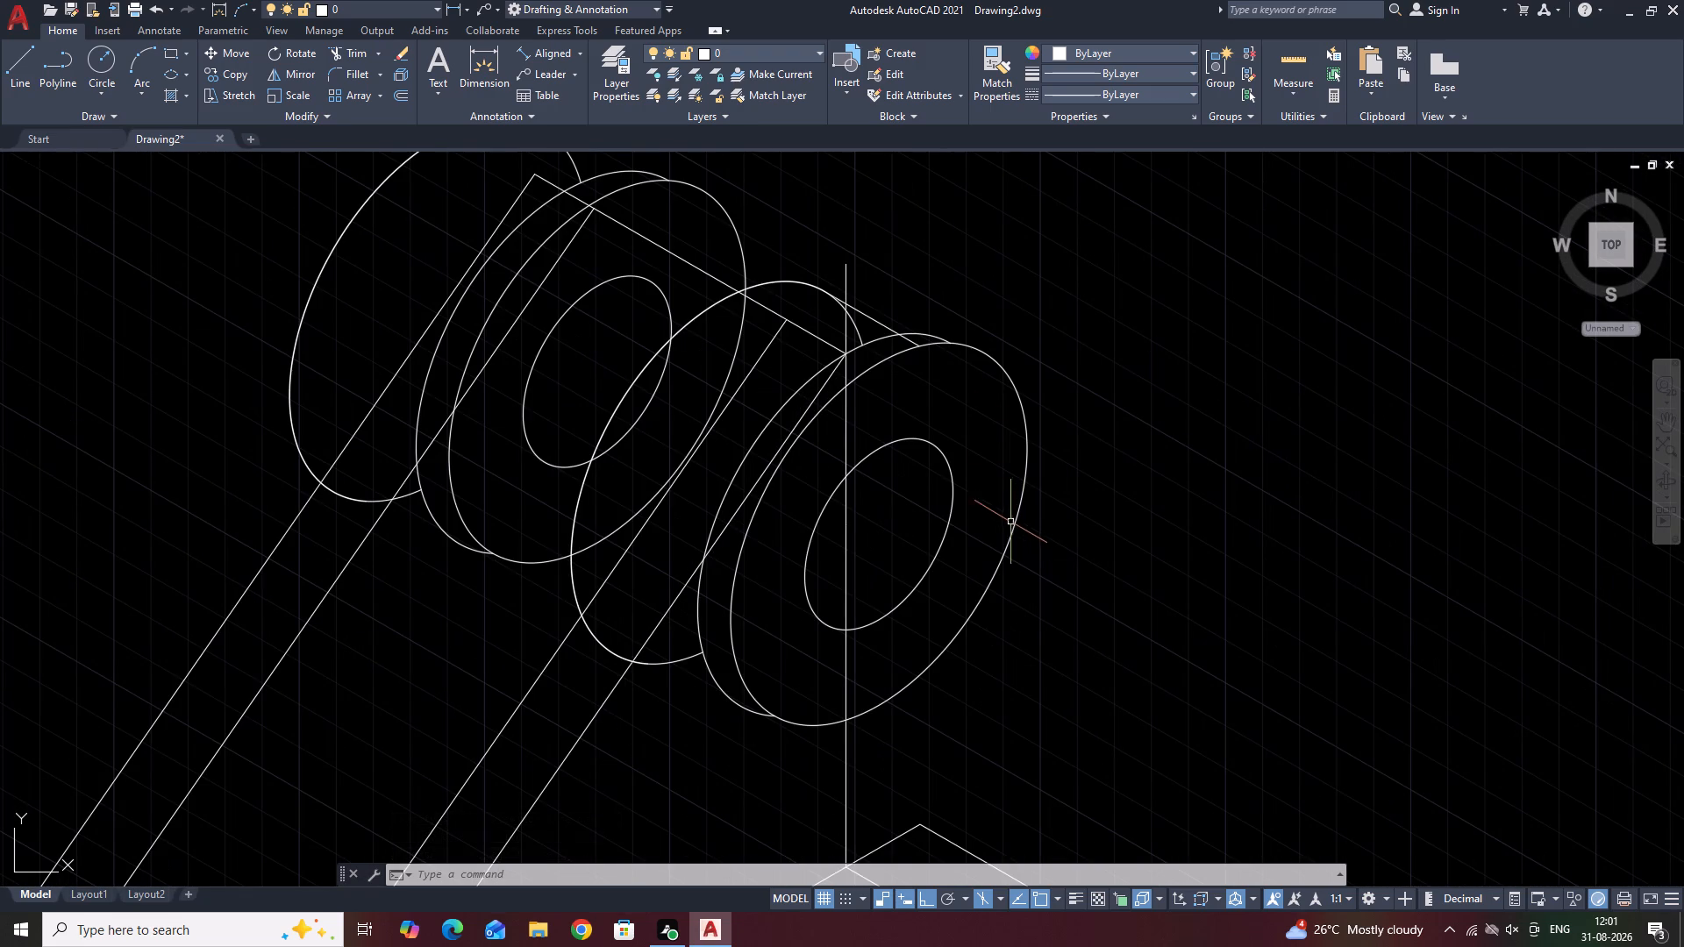
scroll(1018, 406, down, 1)
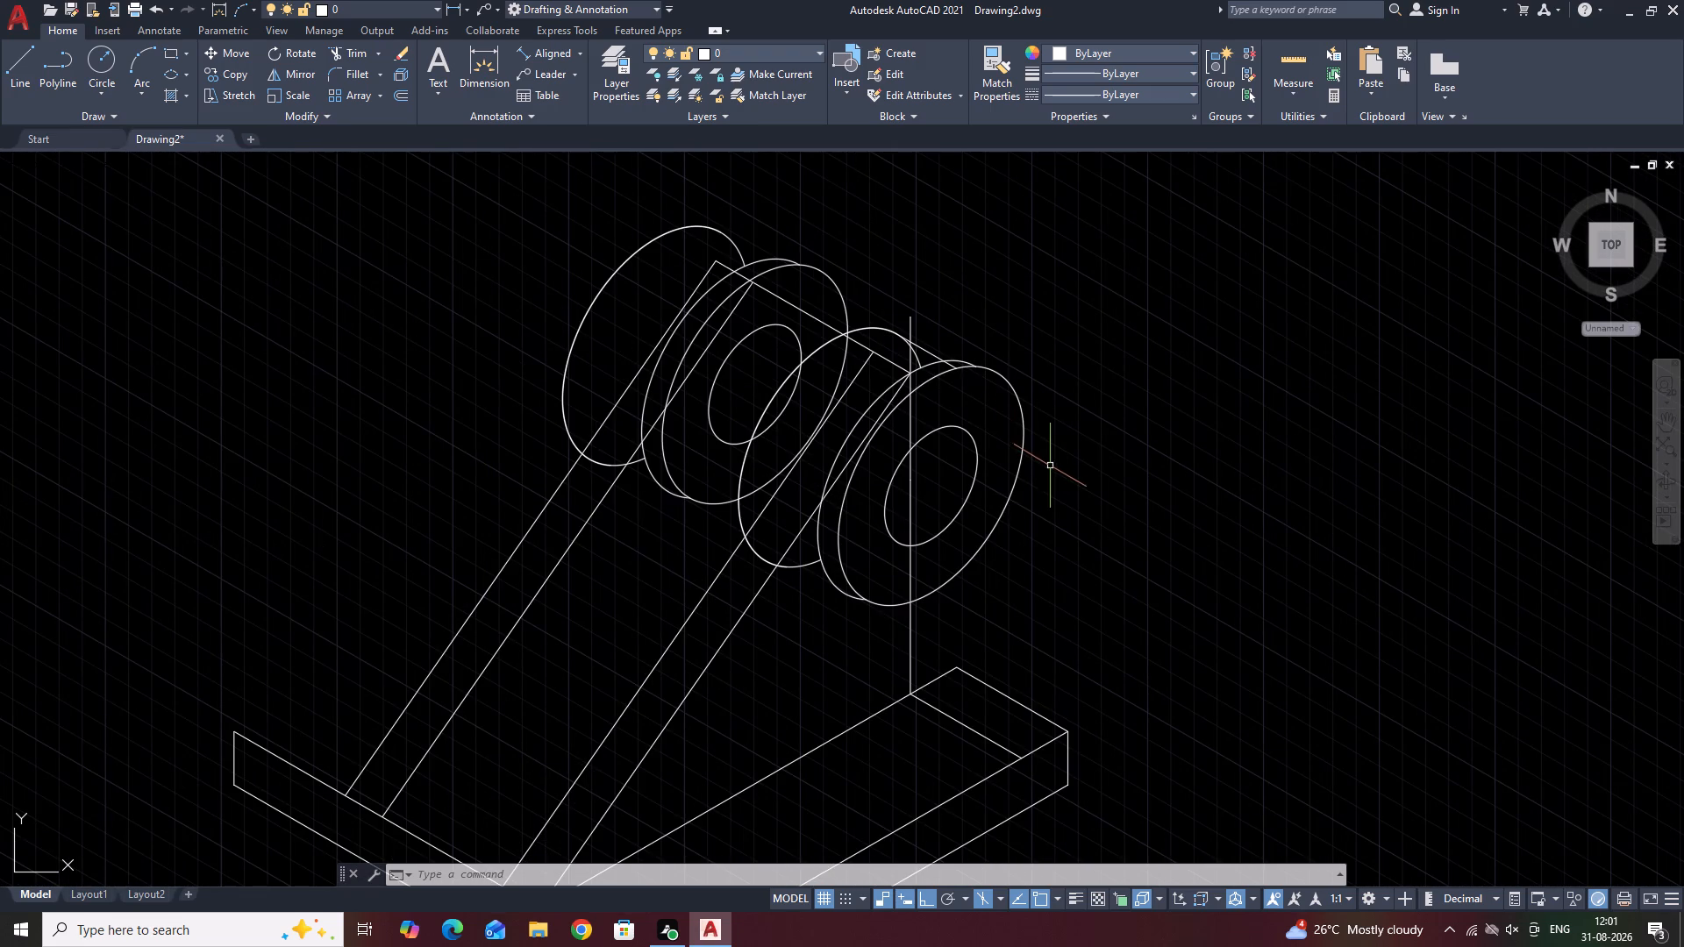
scroll(1051, 468, down, 3)
scroll(1078, 519, up, 5)
middle_drag(865, 343, 1145, 784)
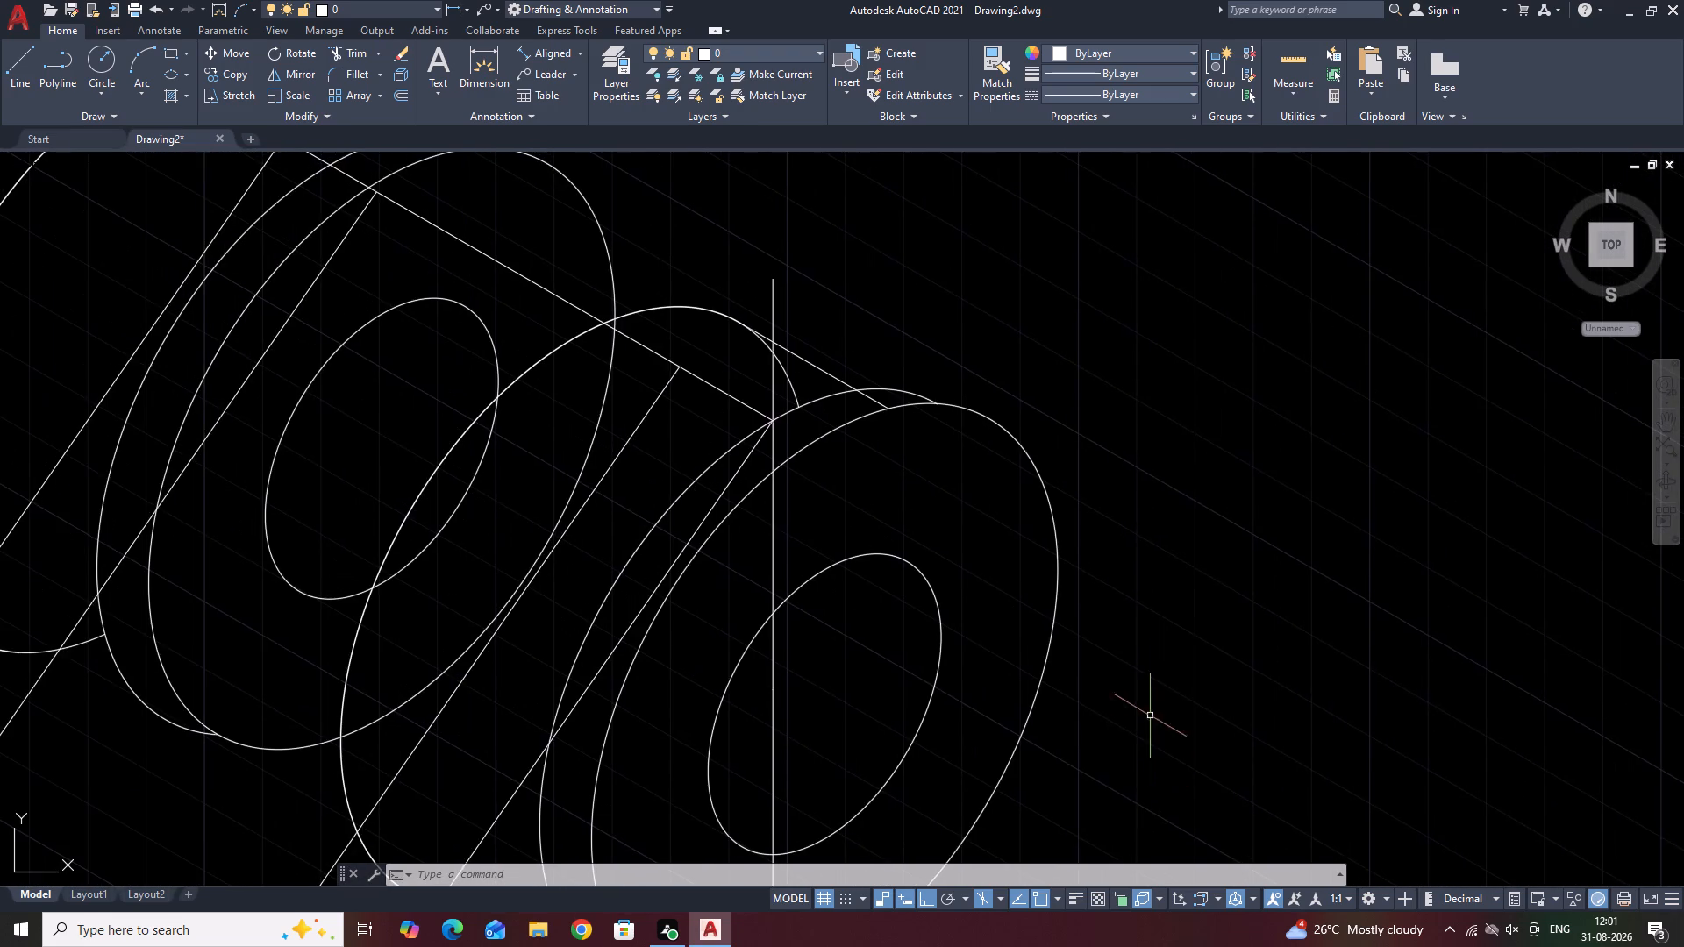
scroll(1145, 683, down, 2)
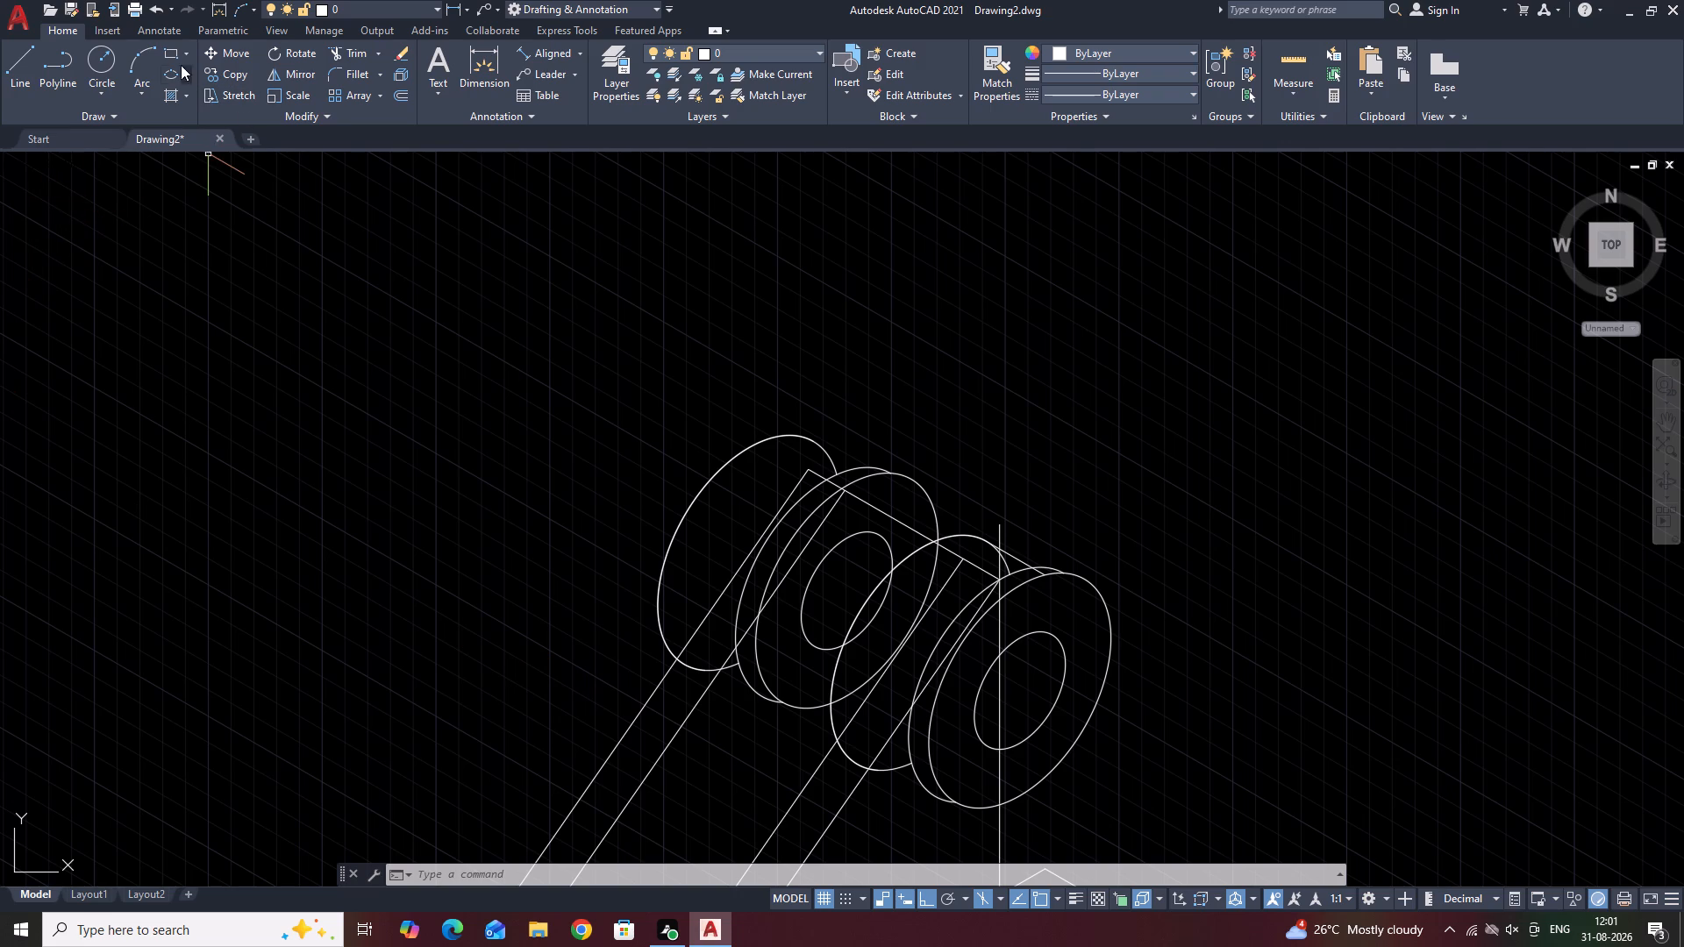
Draw a line across the top of the rear cylinder, starting from its back arc.
click(31, 59)
scroll(932, 508, up, 2)
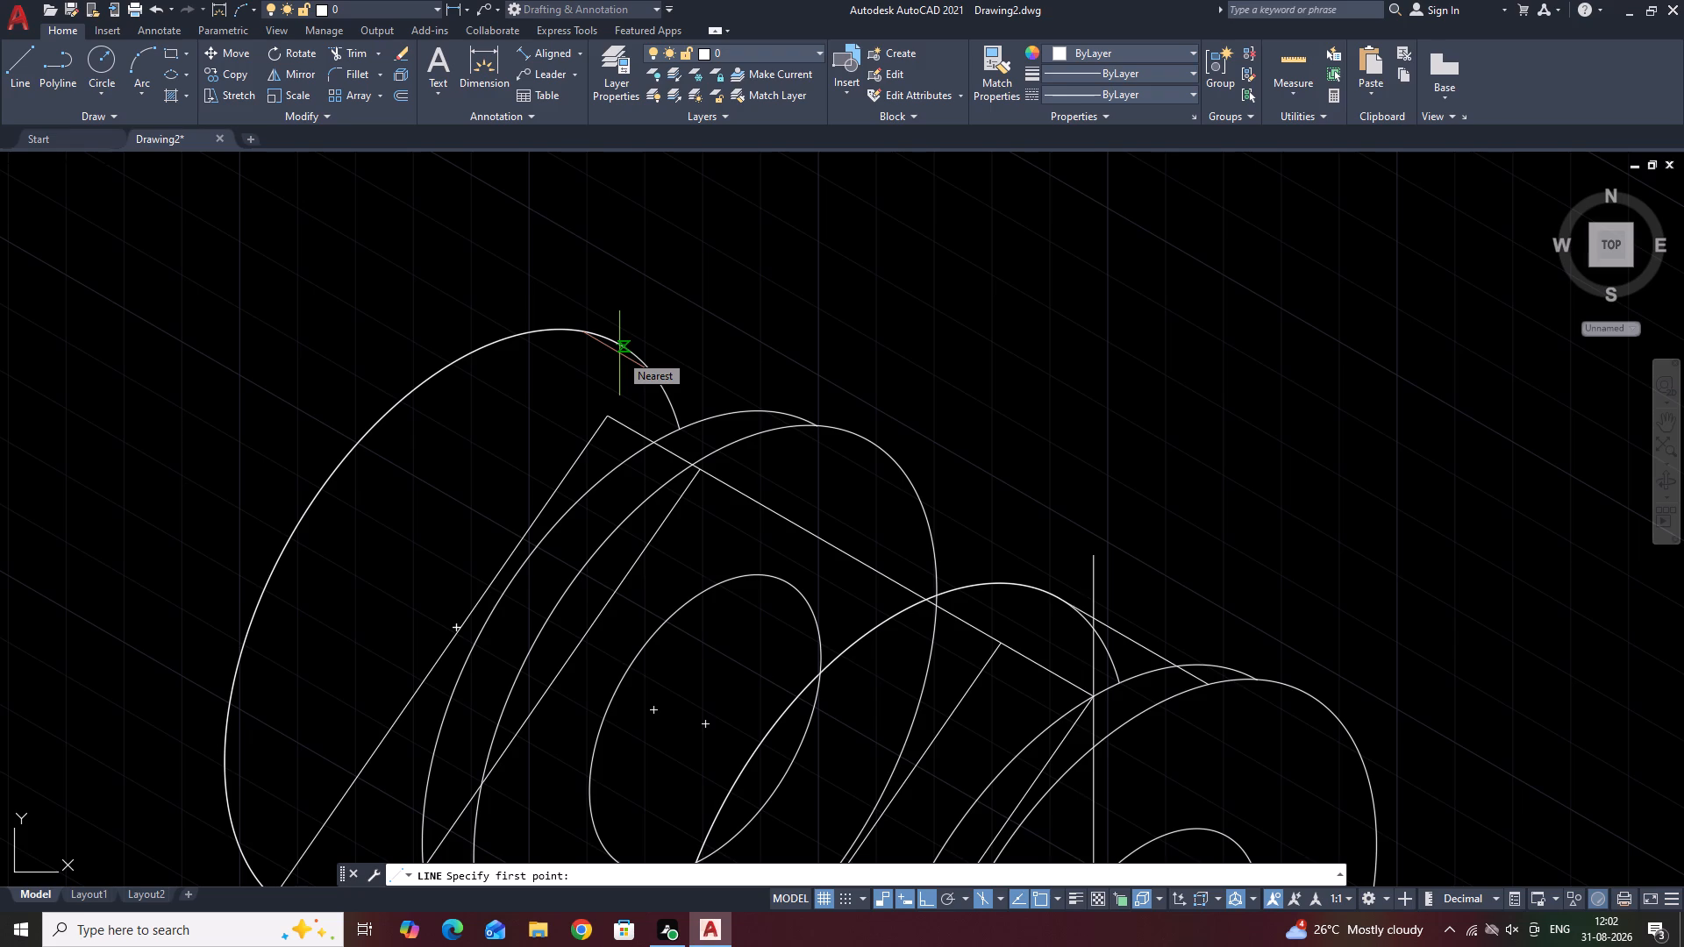
scroll(637, 442, down, 1)
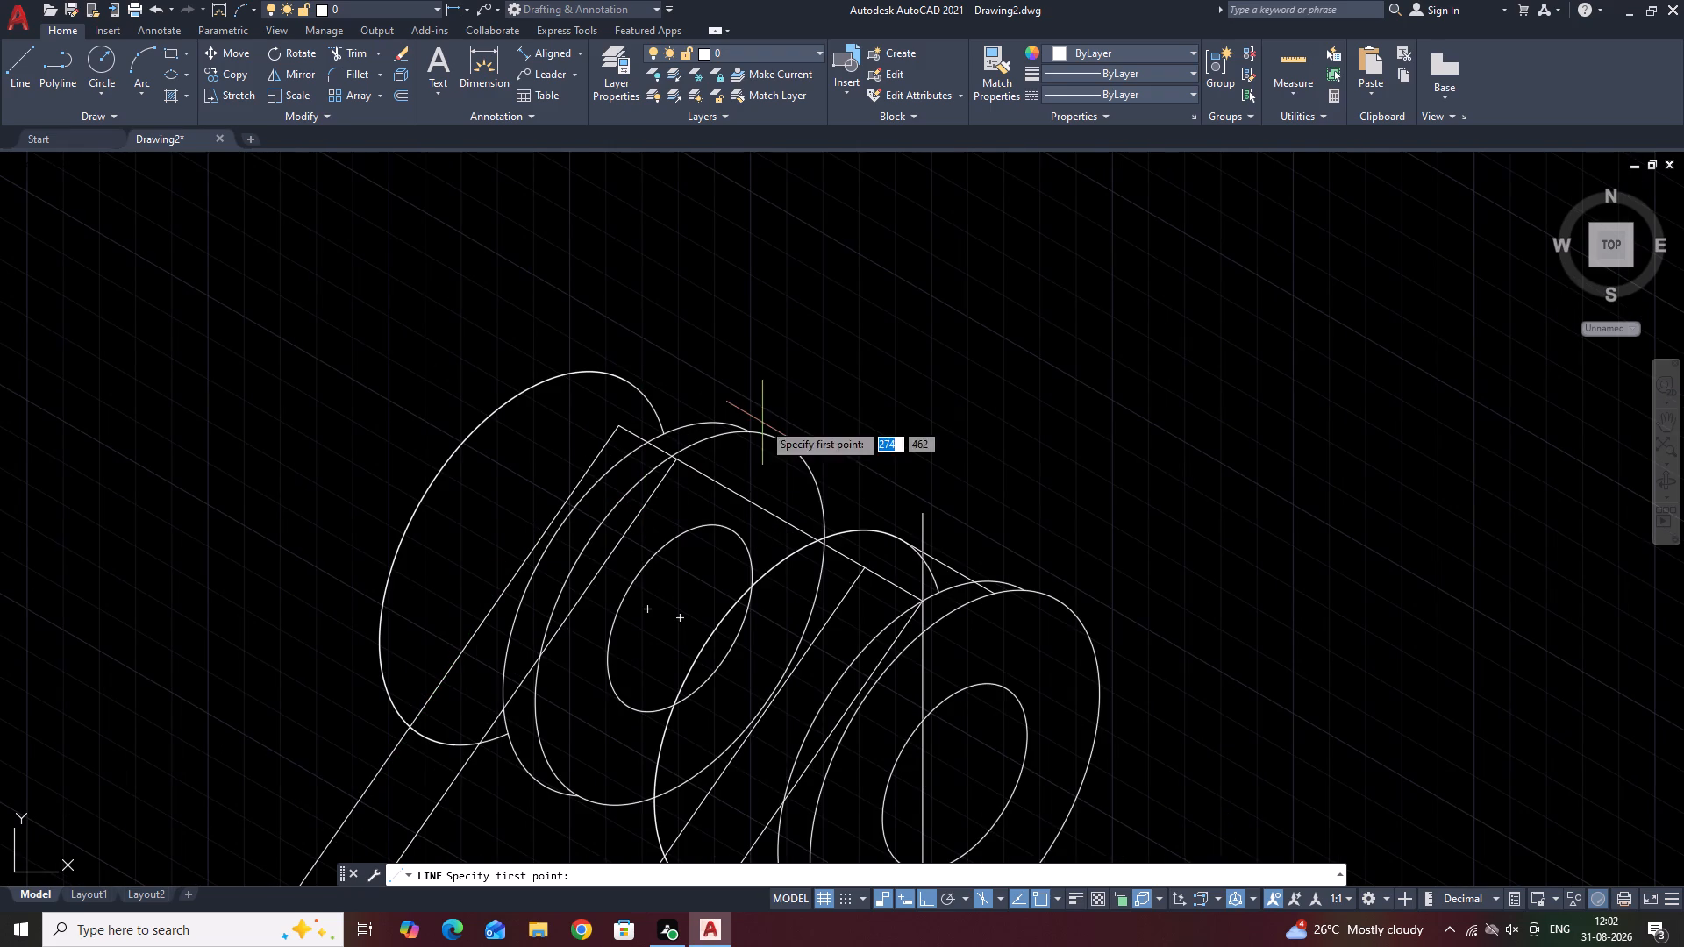
scroll(815, 467, down, 2)
middle_drag(974, 473, 907, 431)
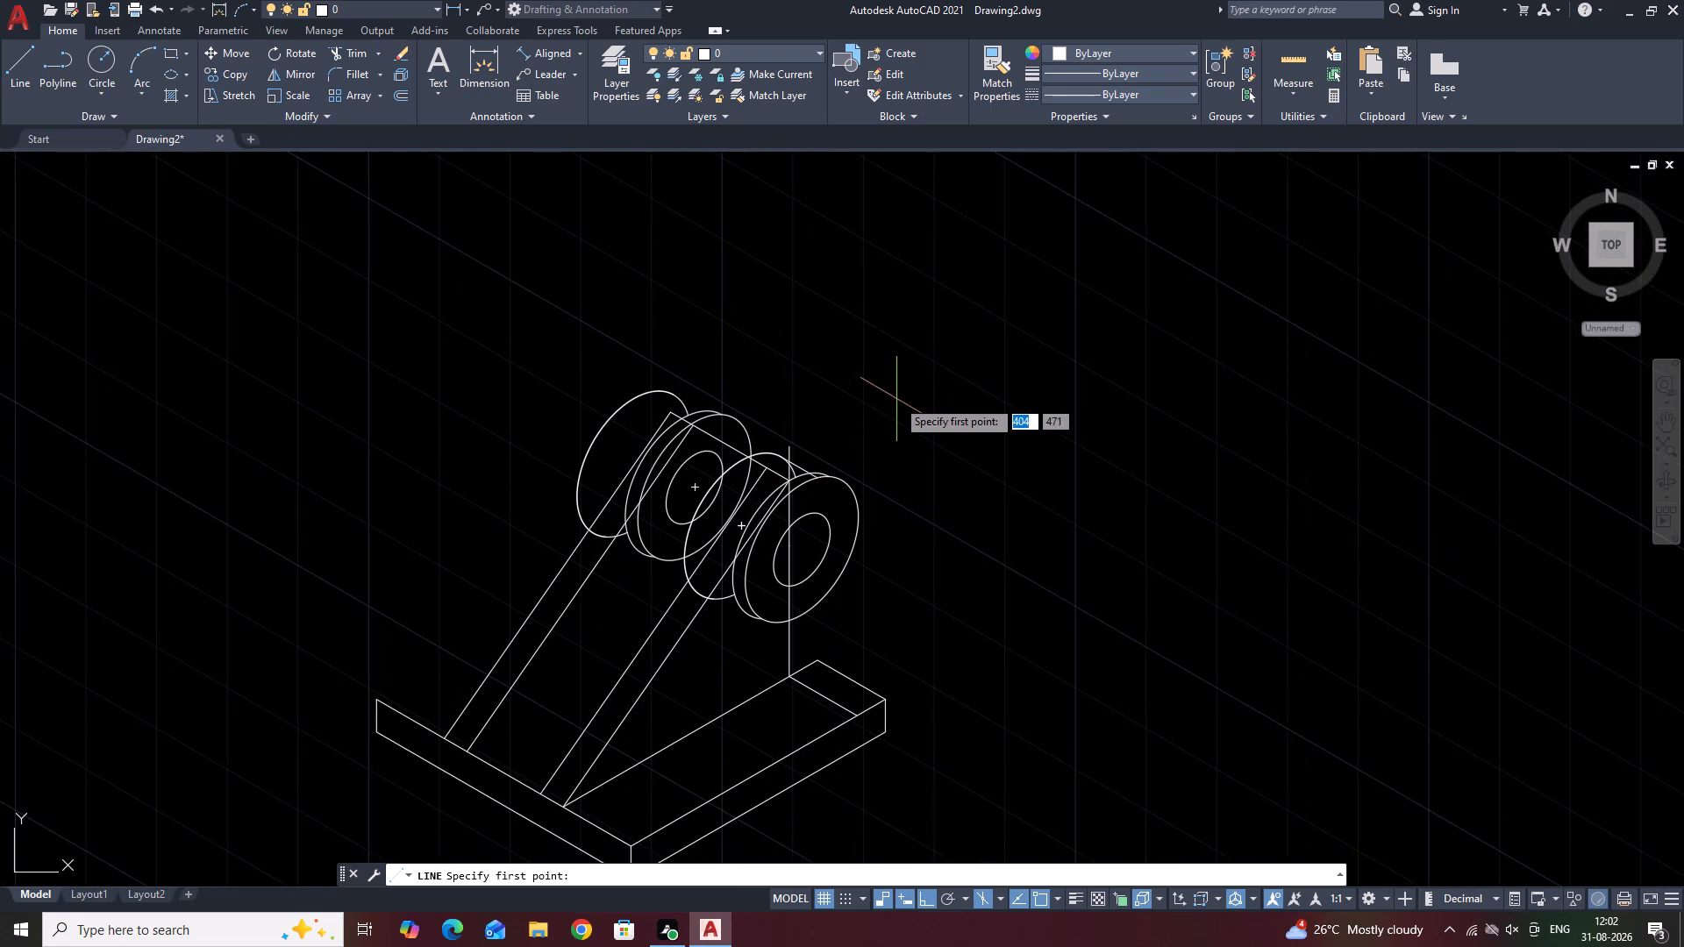
scroll(889, 395, down, 2)
scroll(888, 395, up, 3)
middle_drag(828, 481, 921, 381)
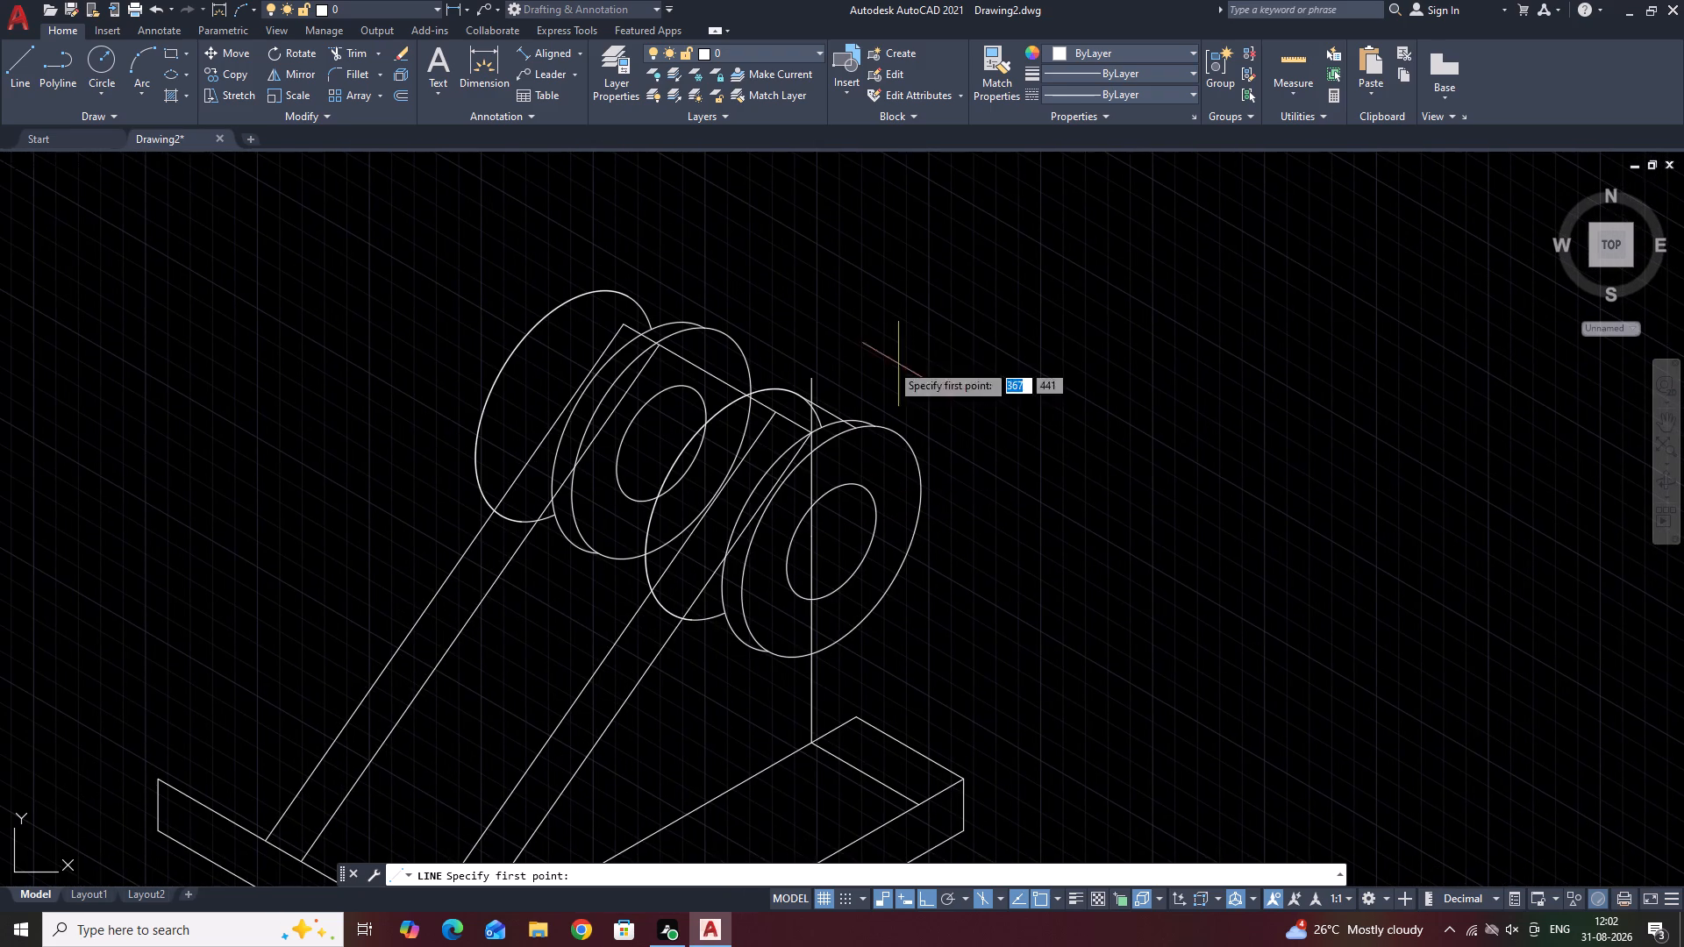
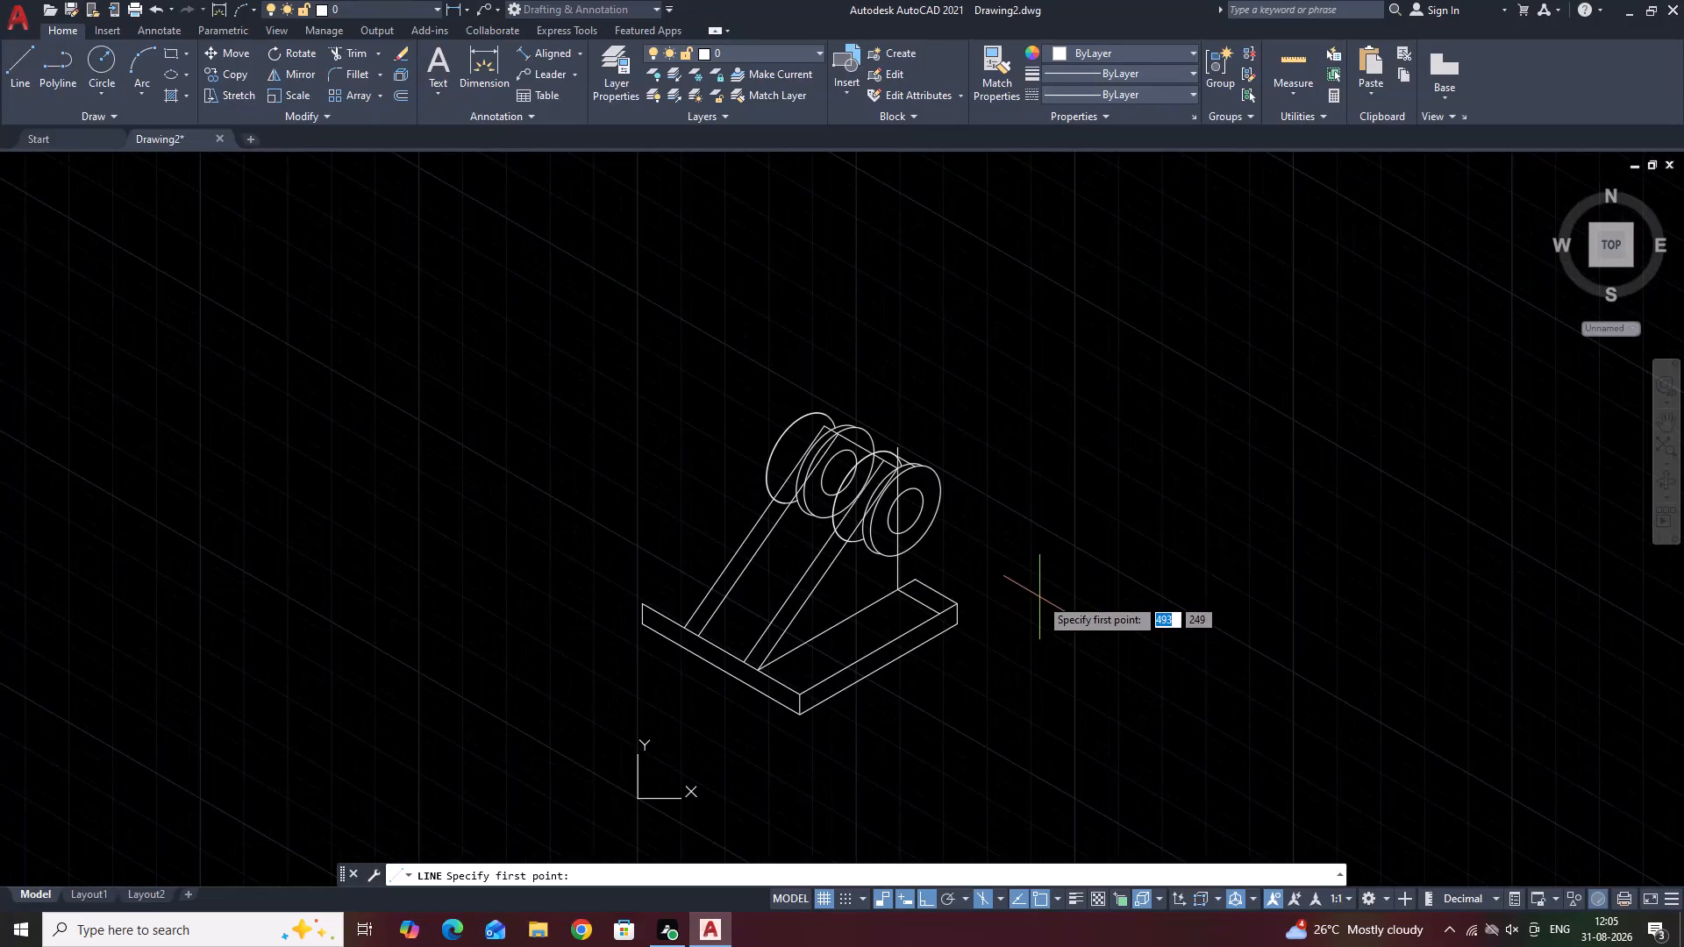
Undo the slanted supports, the second cylinder and the earlier trims, back to the single cylinder before its front outer circle was copied.
key(ctrl+z)
key(ctrl+z)
key(ctrl+z)
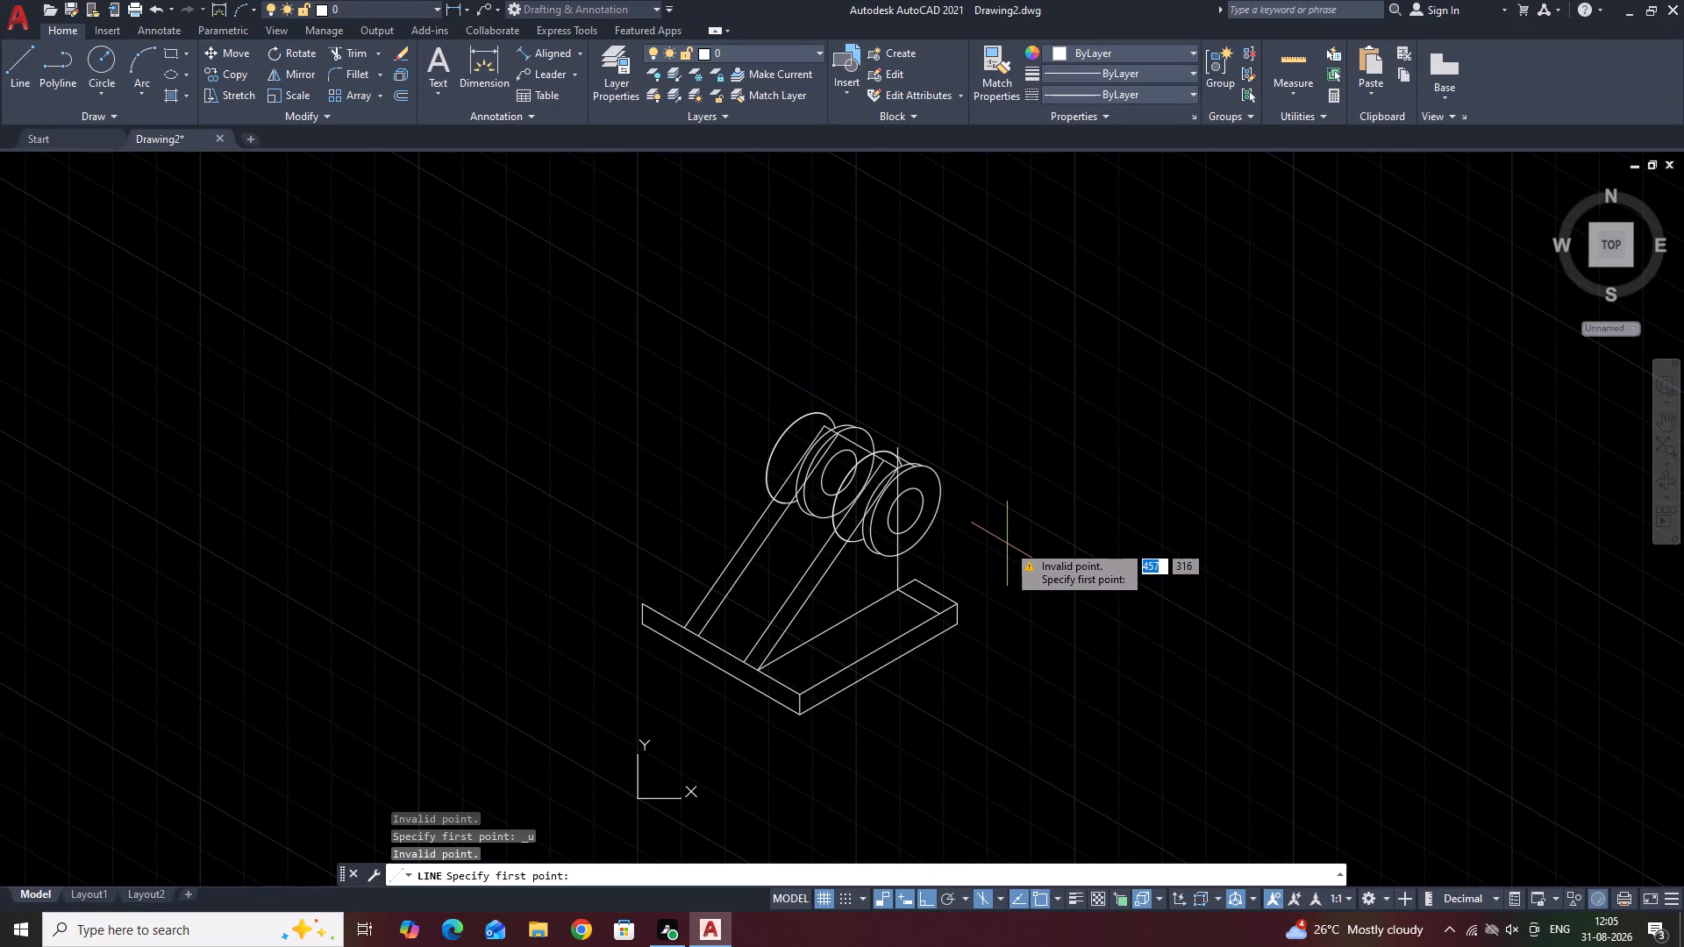
key(Escape)
key(ctrl+z)
key(ctrl+z)
key(ctrl+z)
key(ctrl+z)
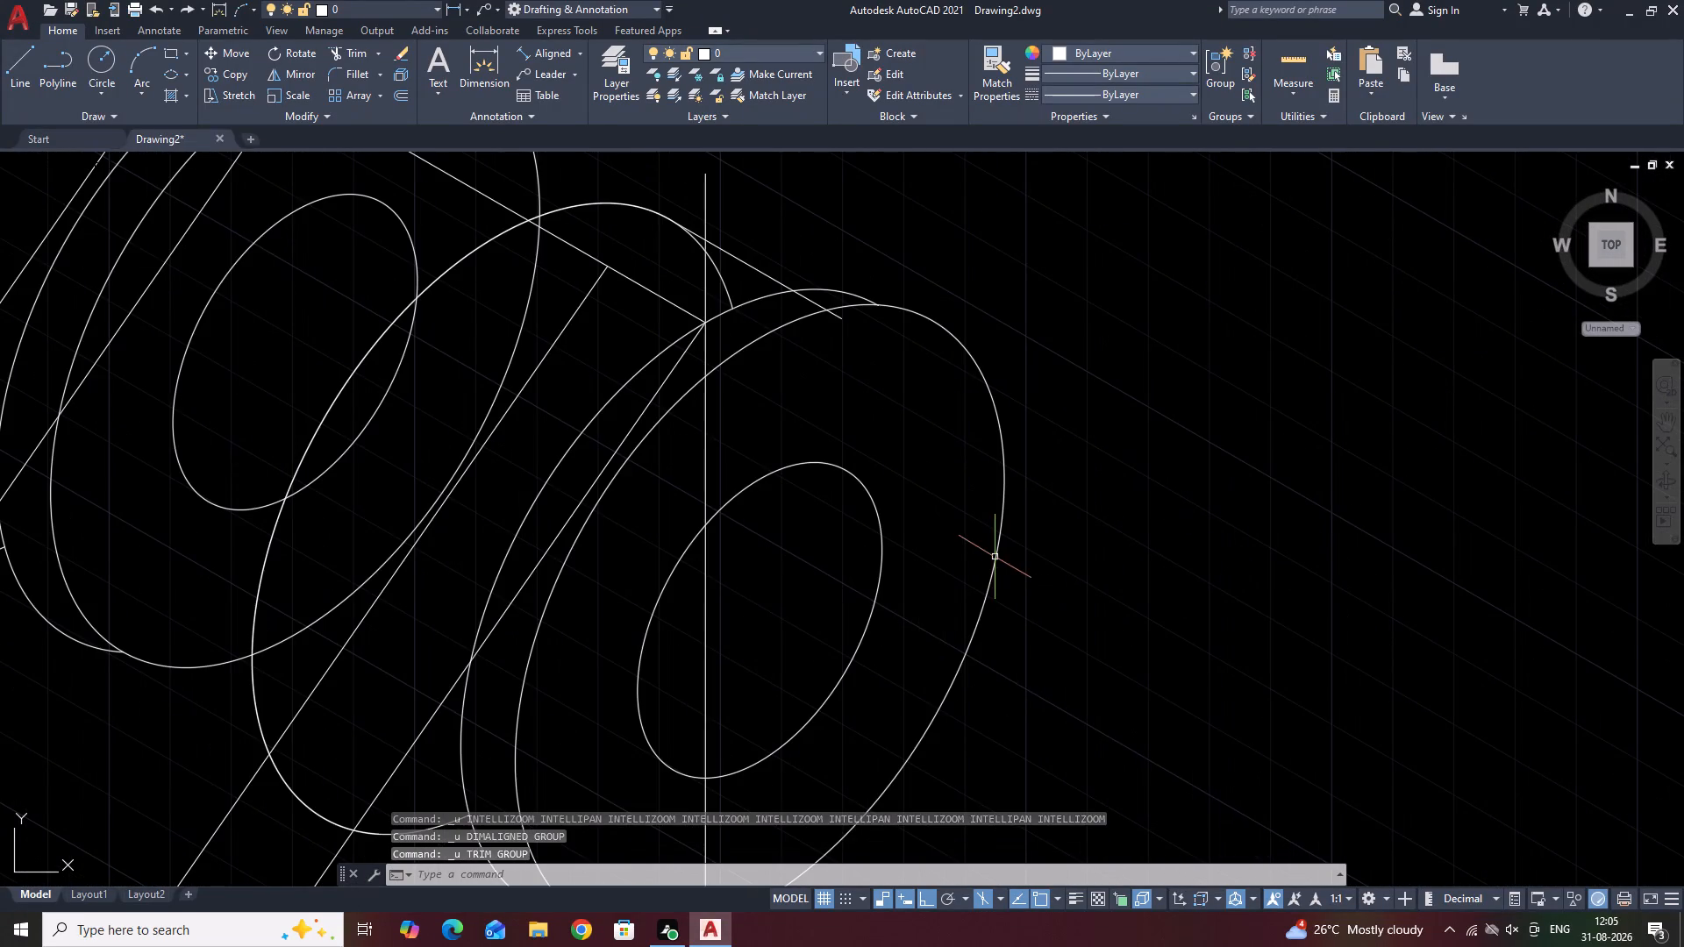
key(ctrl+z)
key(ctrl+z)
key(ctrl+z)
key(ctrl+z)
key(ctrl+z)
key(ctrl+z)
key(ctrl+z)
key(ctrl+z)
key(ctrl+z)
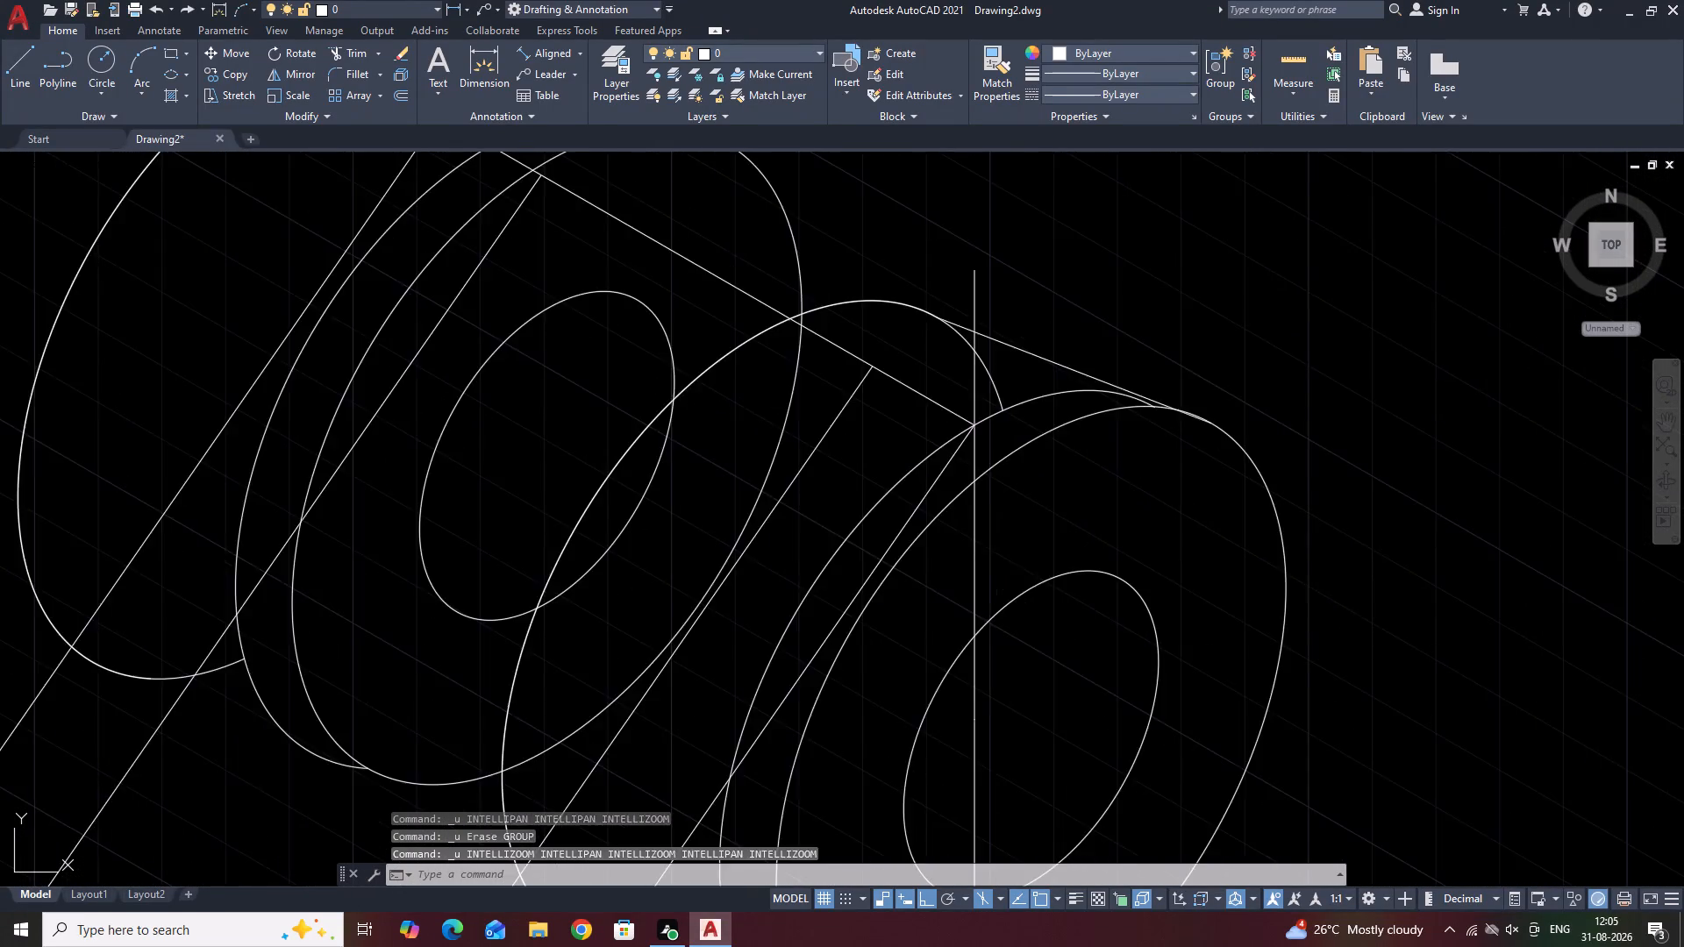
key(ctrl+z)
key(ctrl+z)
key(ctrl+z)
key(ctrl+z)
key(ctrl+z)
key(ctrl+z)
key(ctrl+z)
key(ctrl+z)
key(ctrl+z)
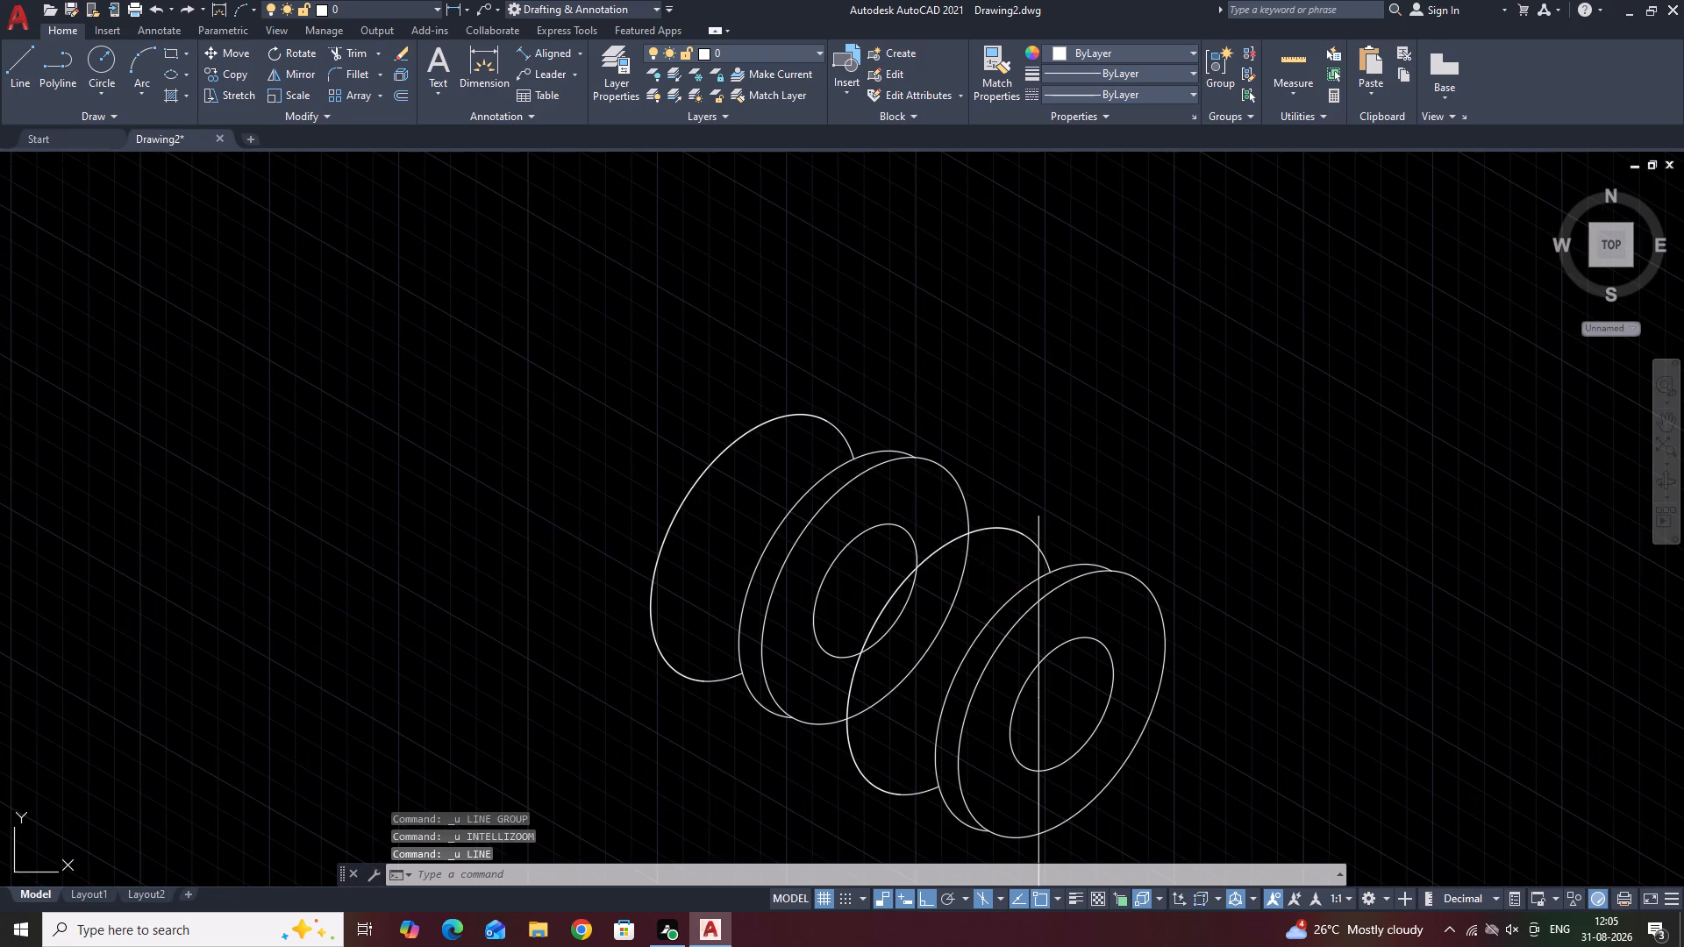
key(ctrl+z)
key(ctrl+z)
key(ctrl+z)
key(ctrl+z)
key(ctrl+z)
key(ctrl+z)
key(ctrl+z)
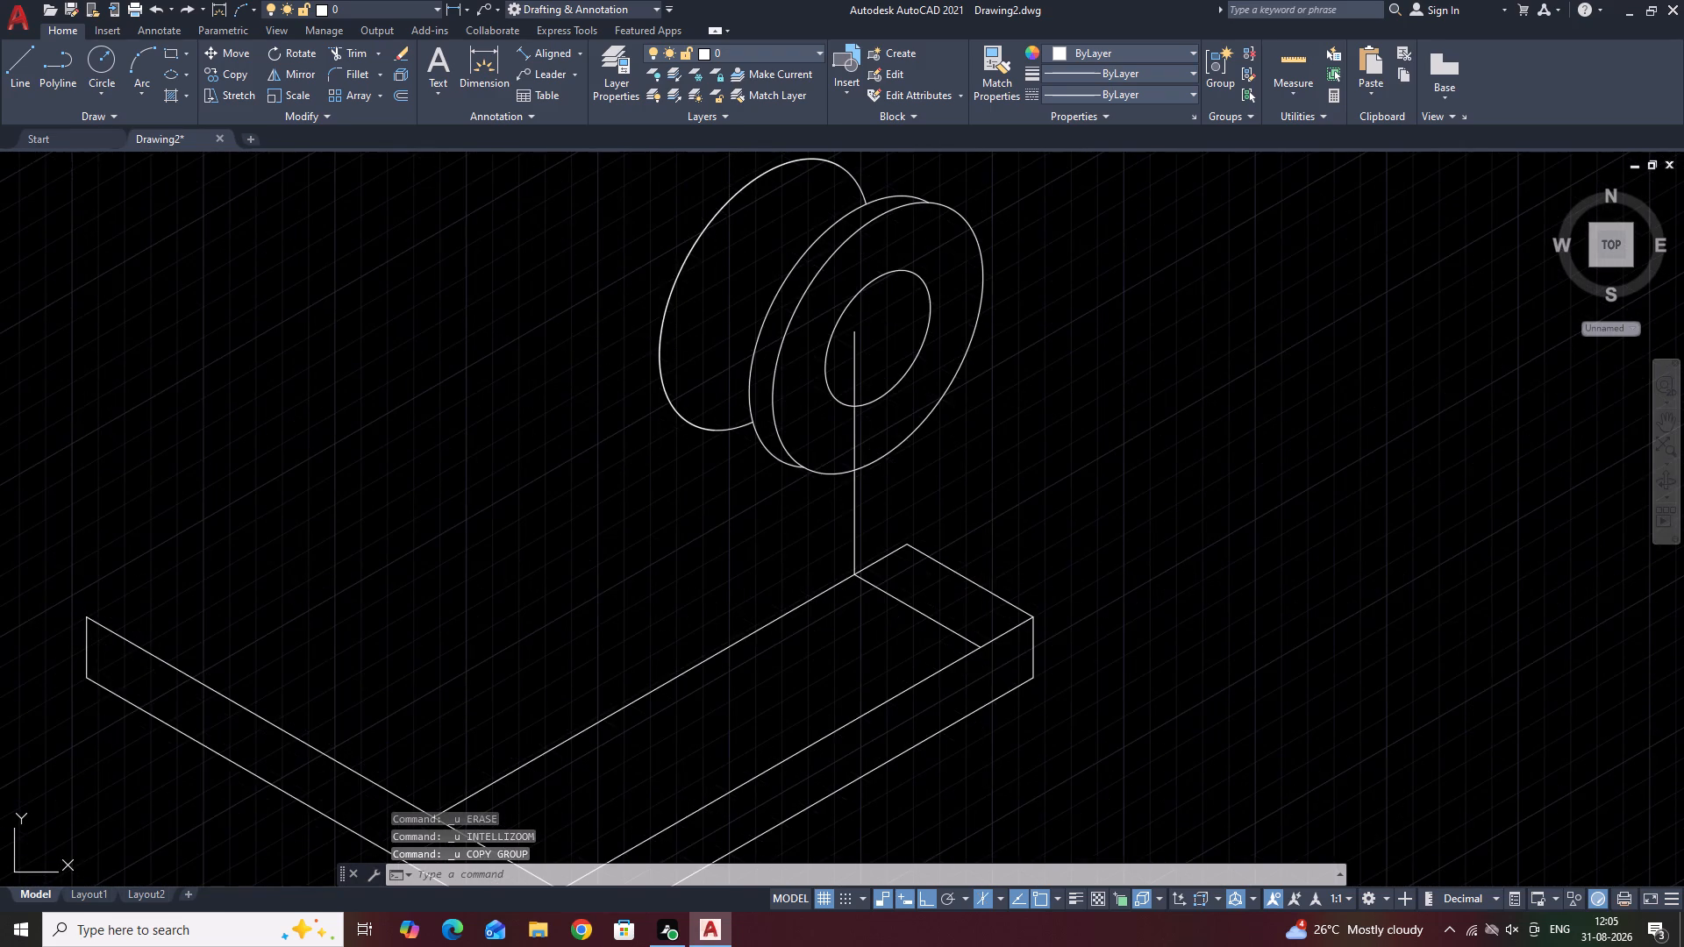
key(ctrl+z)
key(ctrl+z)
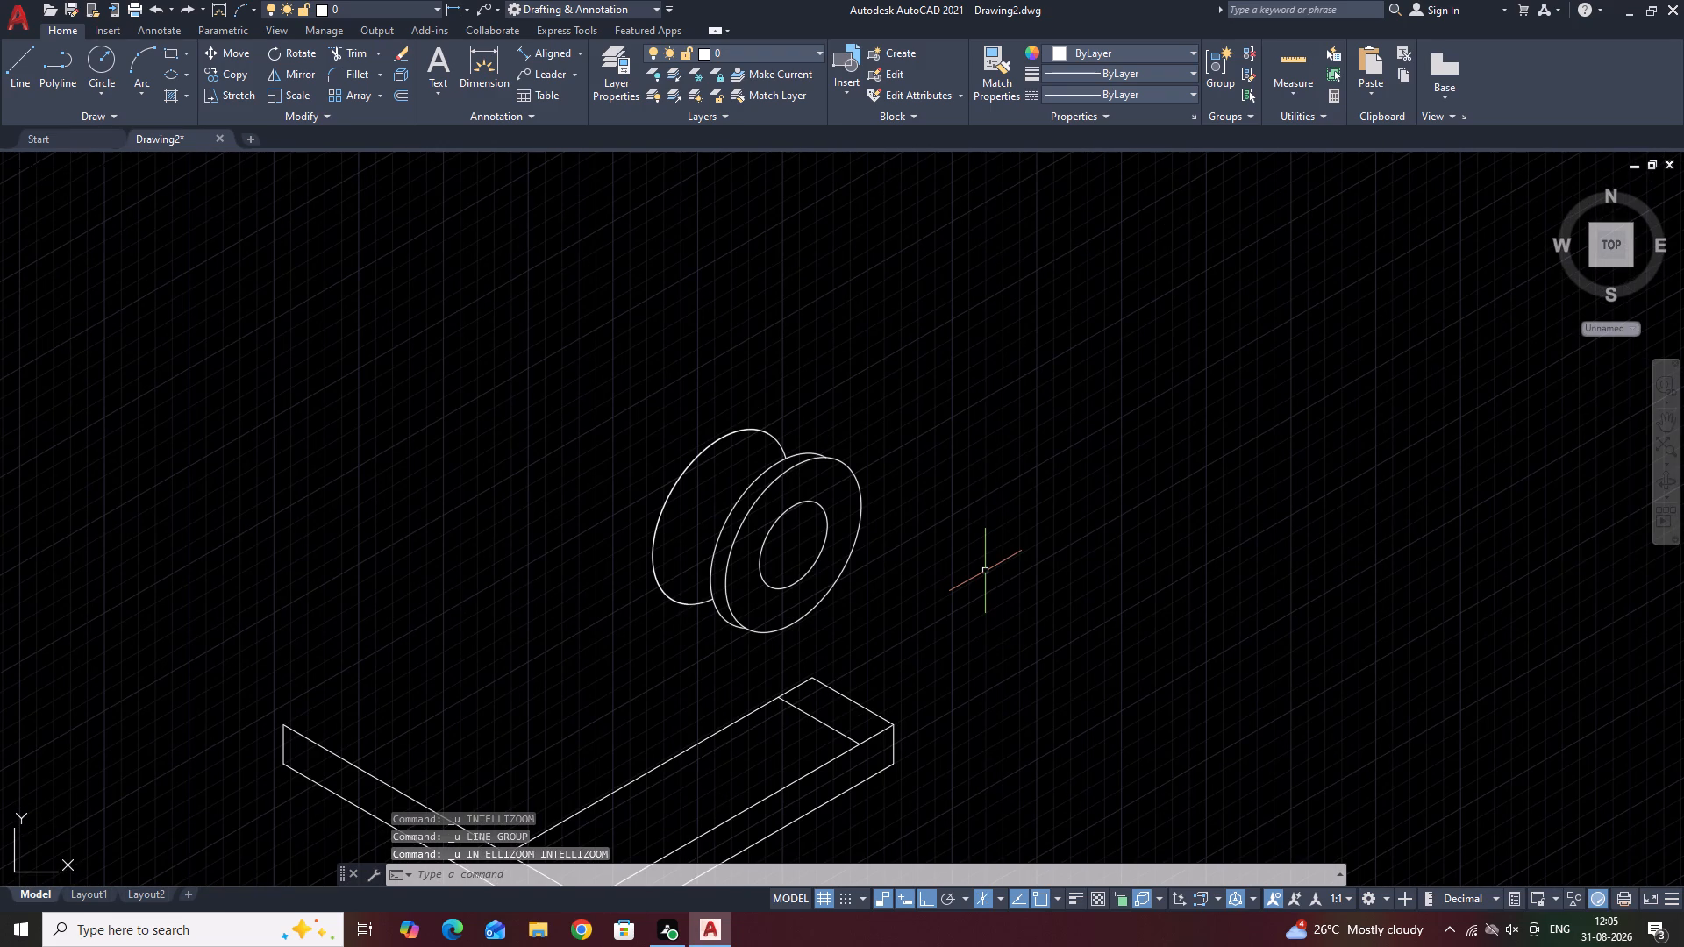
key(ctrl+z)
key(ctrl+z)
key(ctrl+z)
key(ctrl+z)
key(ctrl+z)
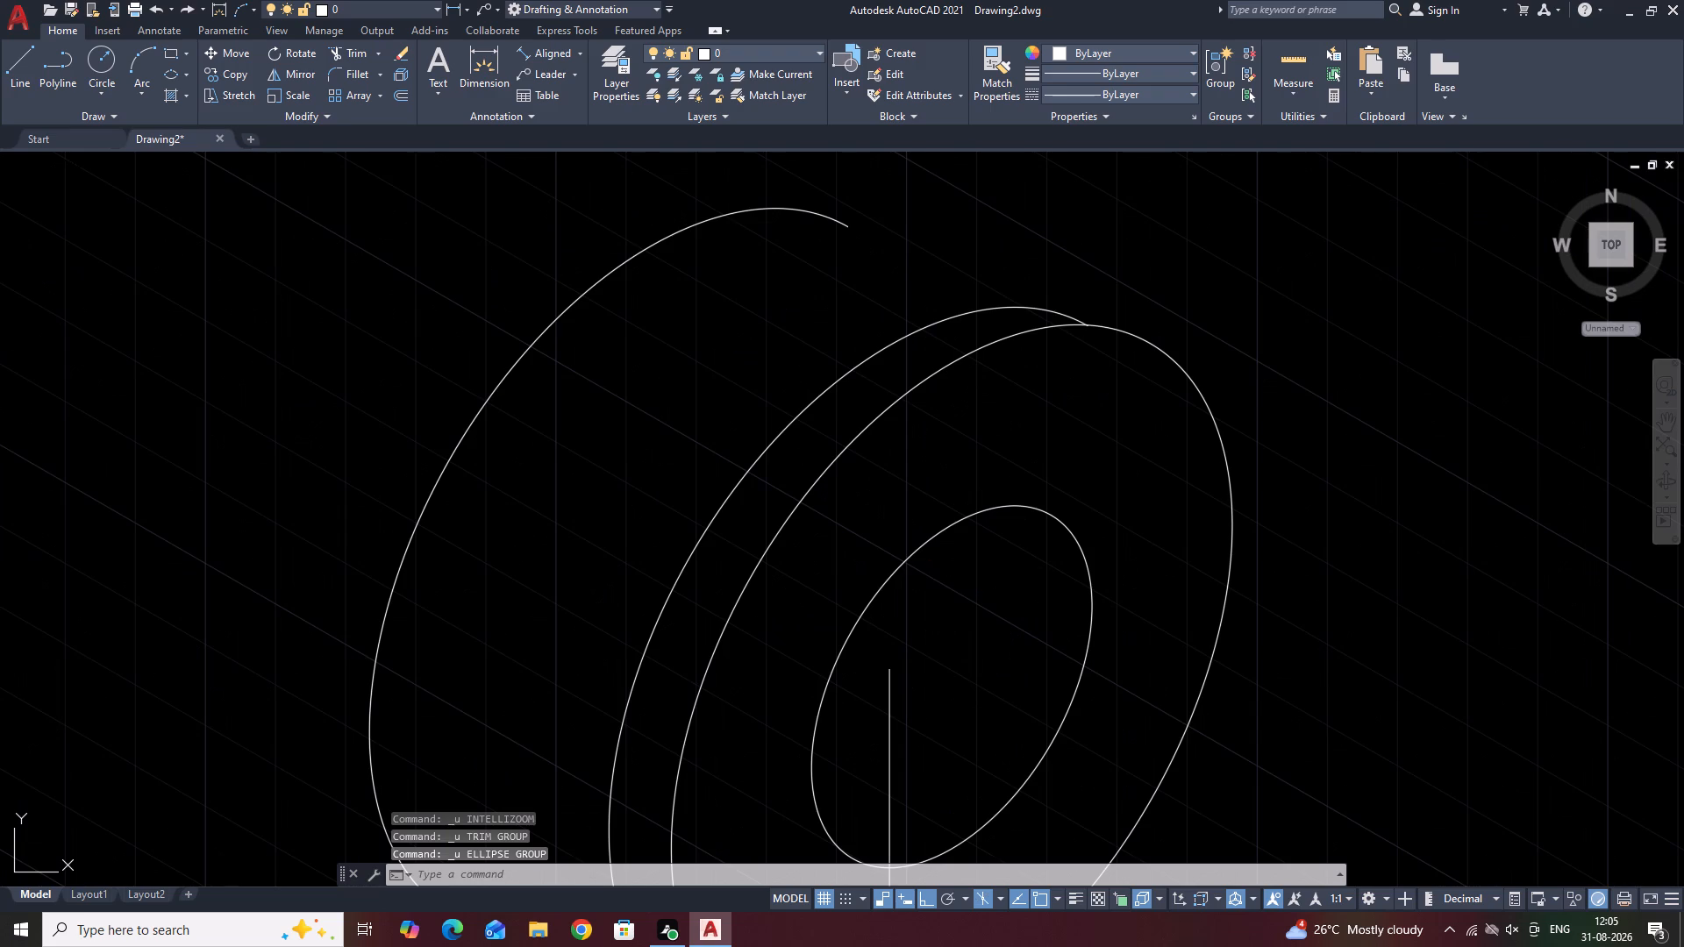
key(ctrl+z)
key(ctrl+z)
key(ctrl+z)
key(ctrl+z)
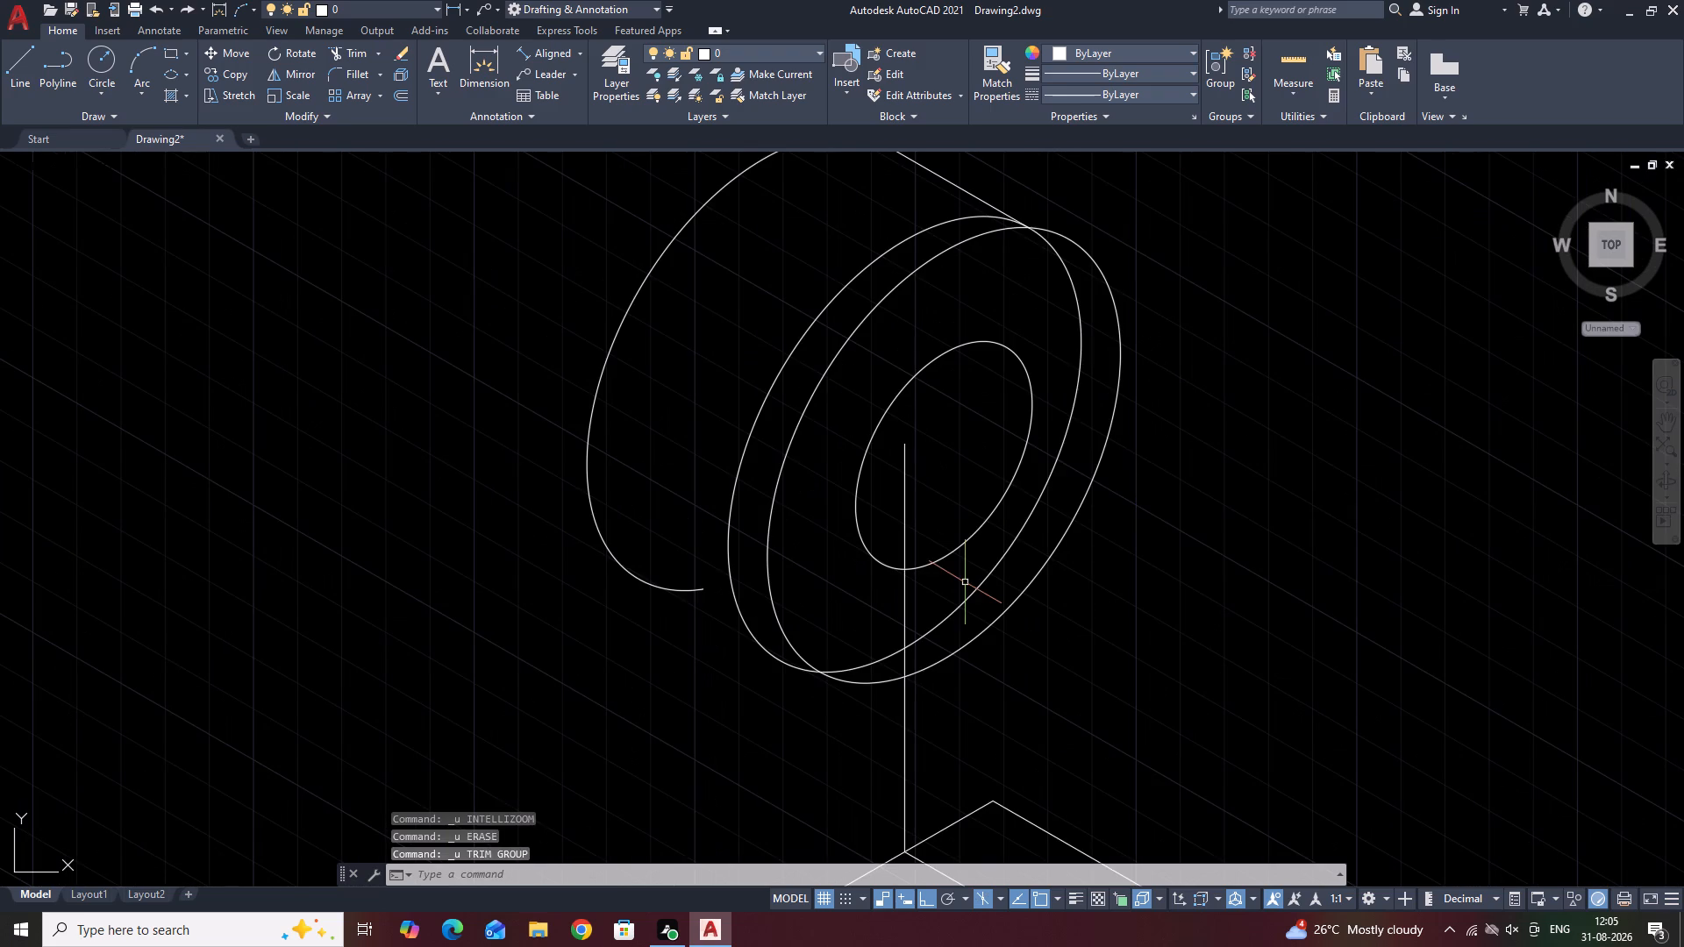
key(ctrl+z)
key(ctrl+z)
key(ctrl+z)
key(ctrl+z)
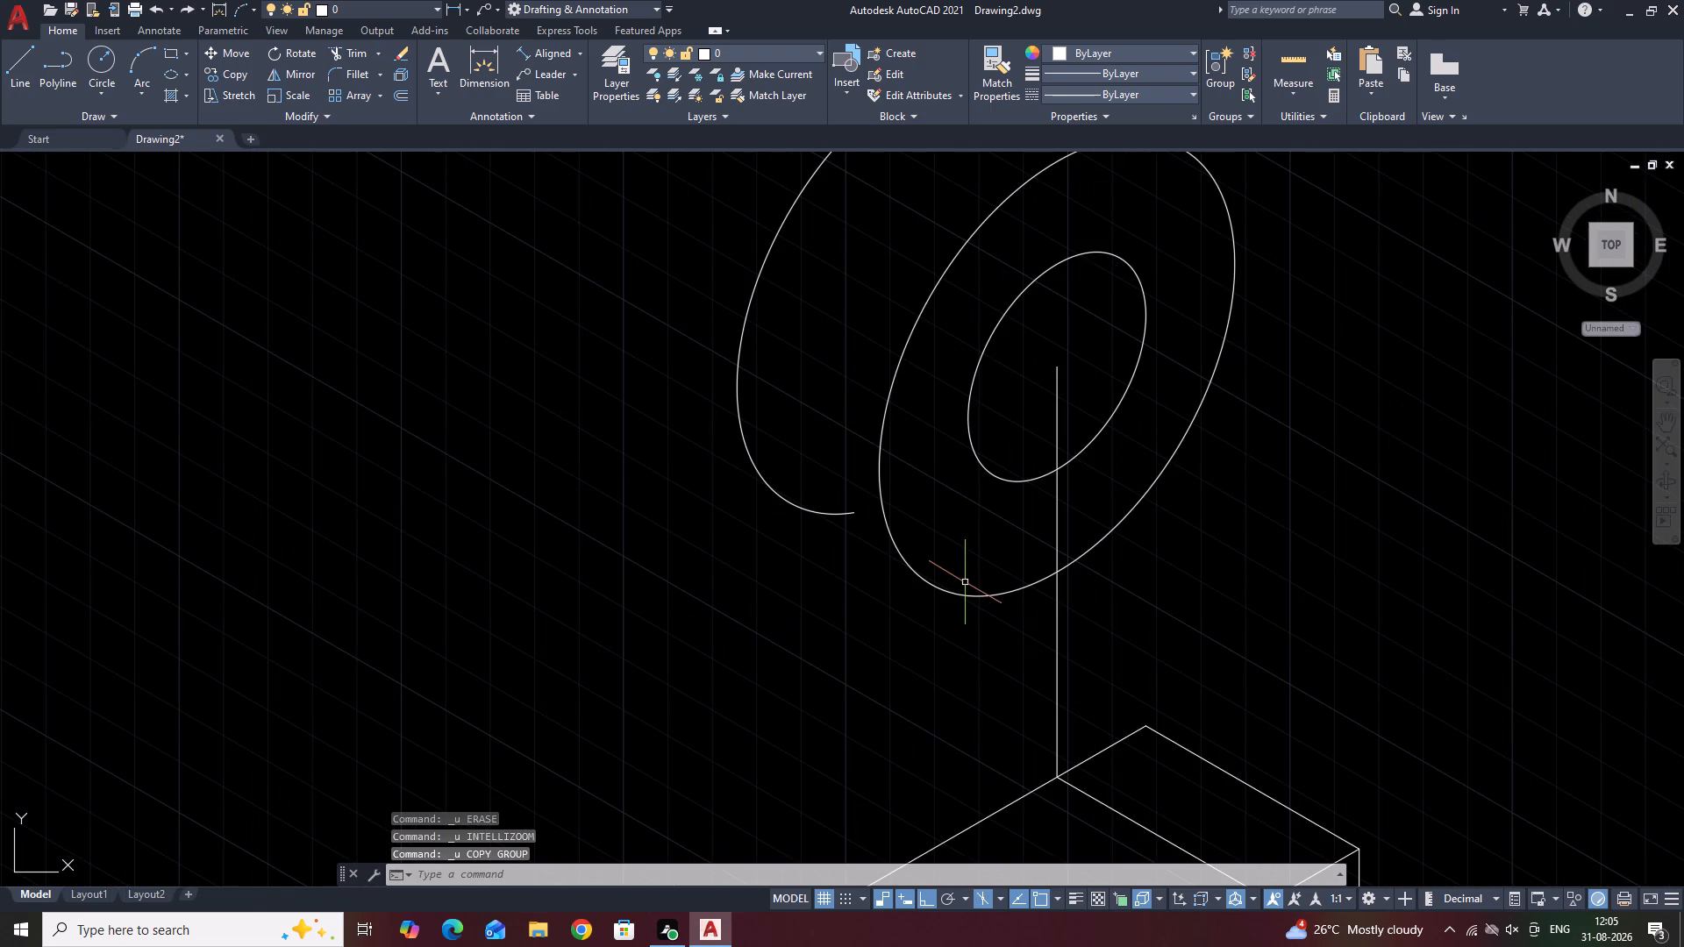
Copy the cylinder's front outer circle 10 mm backward along the 150° isometric axis.
scroll(974, 458, down, 1)
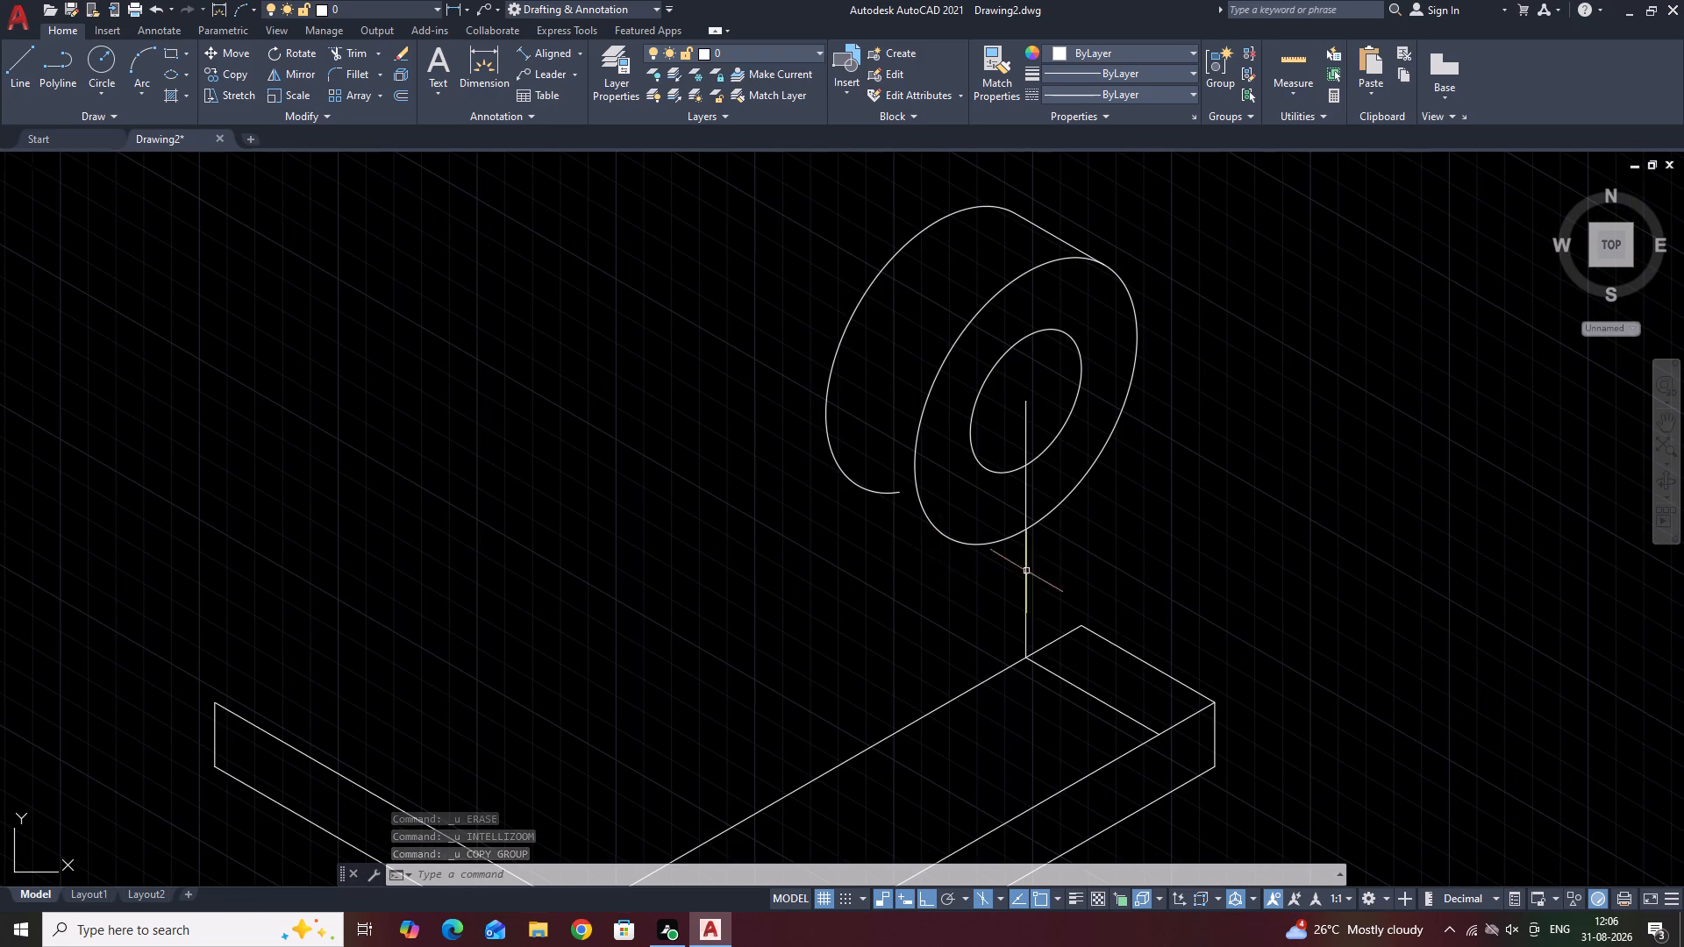
middle_drag(1143, 523, 1145, 609)
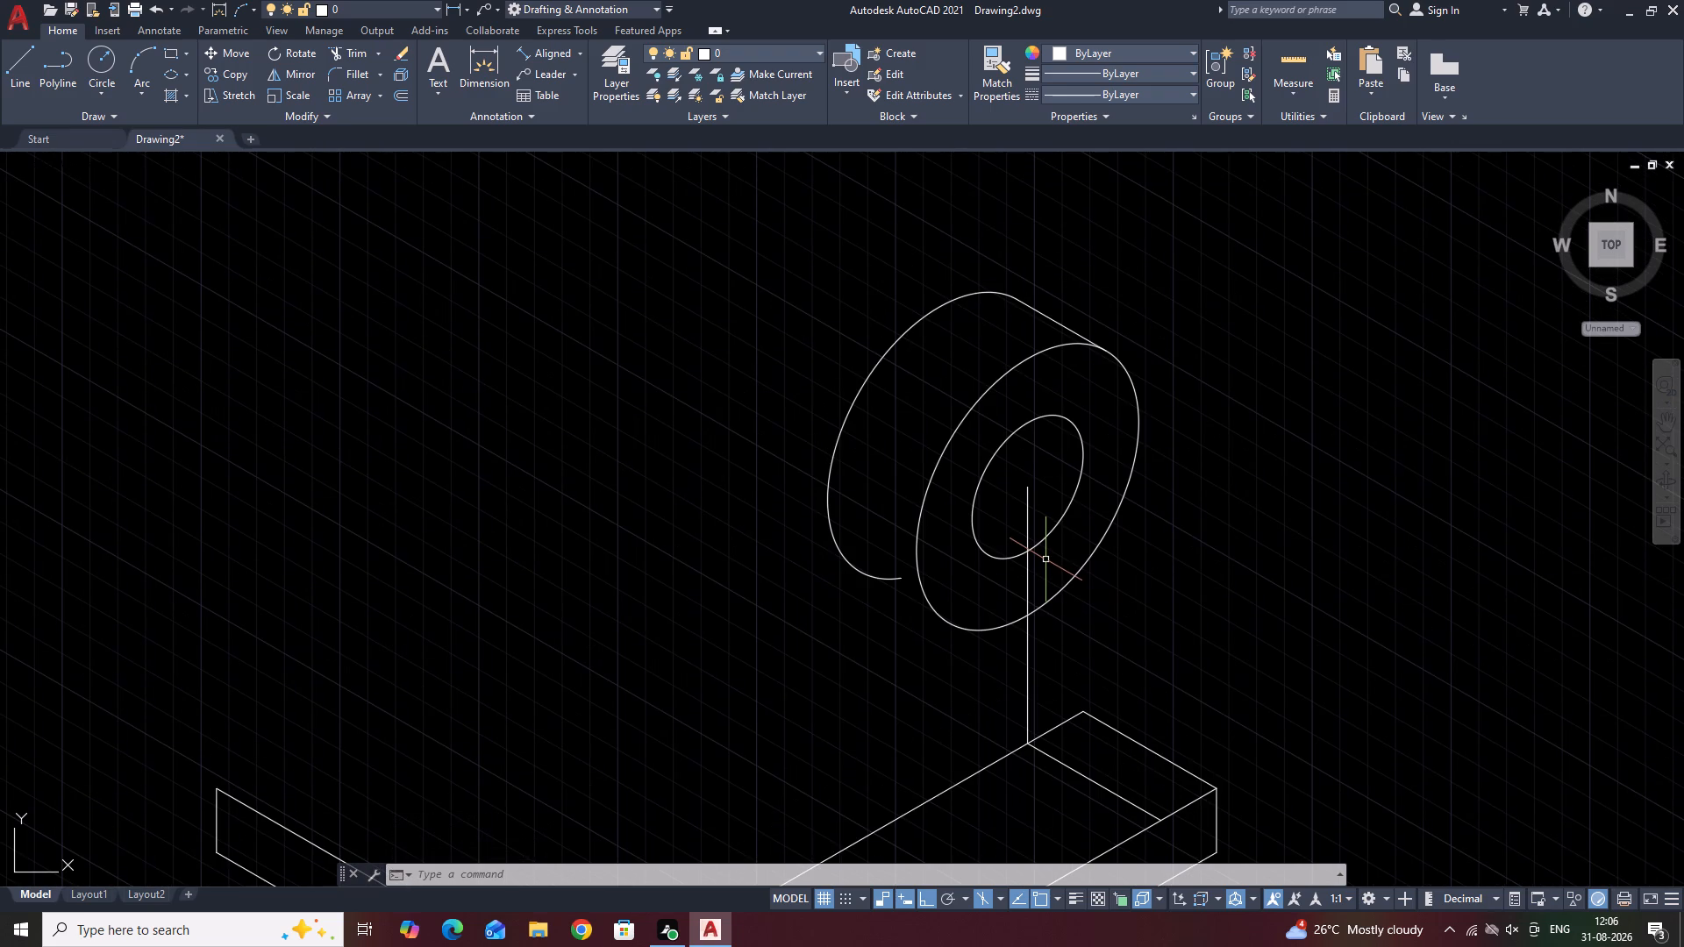
click(971, 412)
right_click(971, 412)
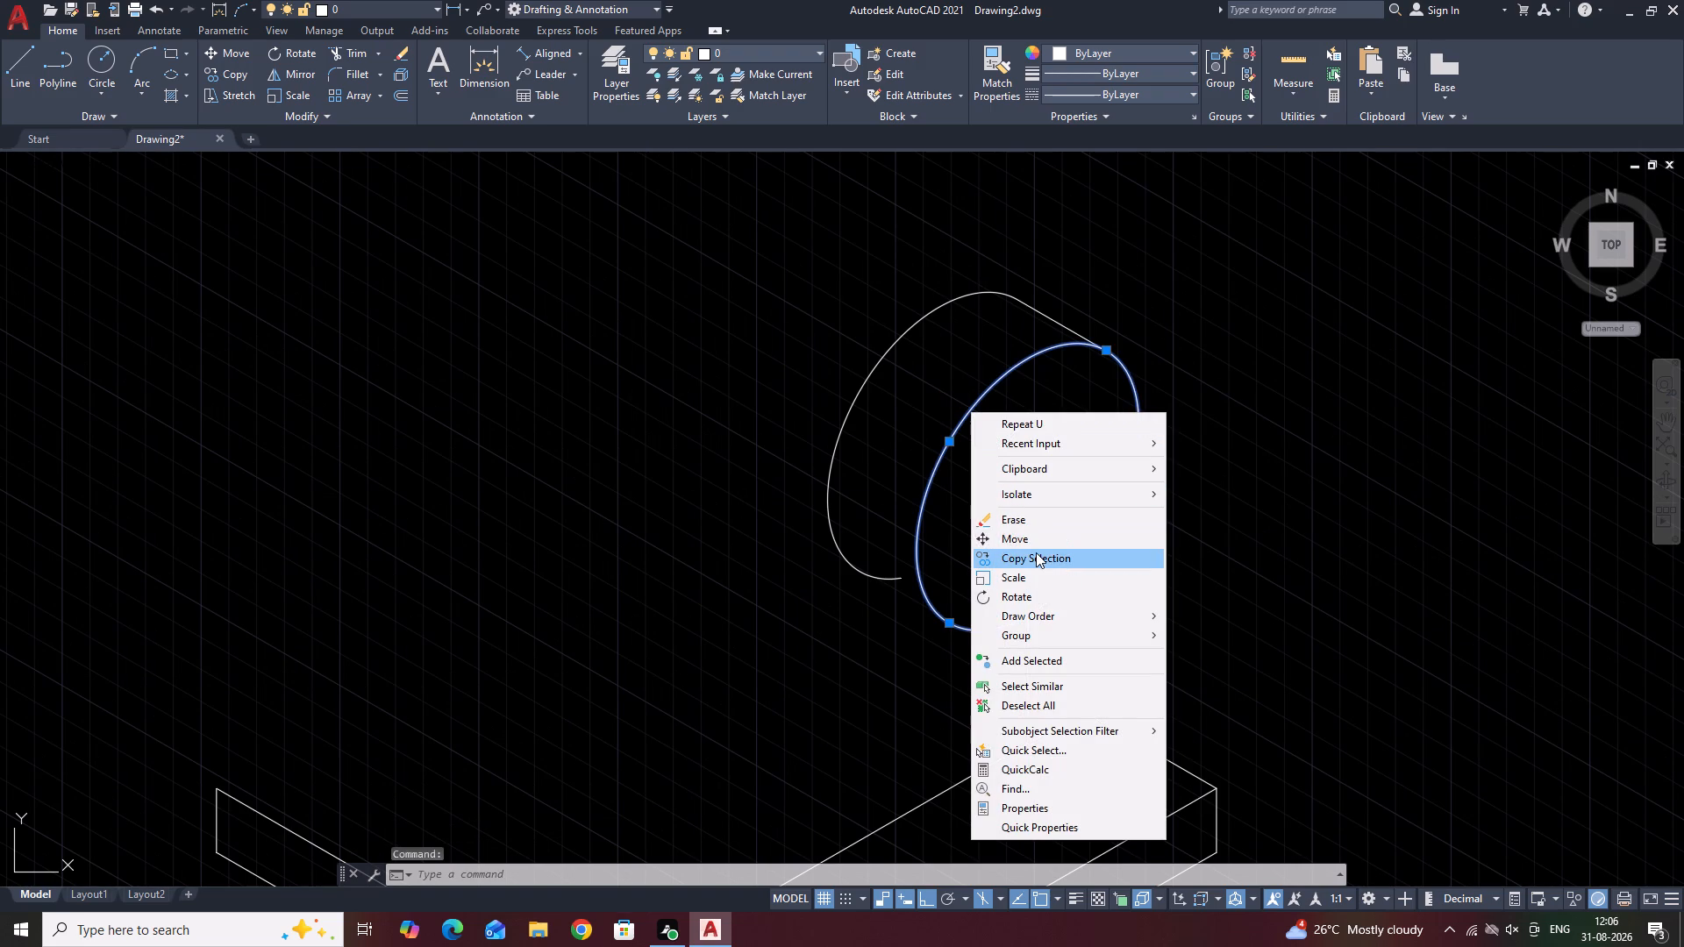
click(1036, 552)
click(1031, 488)
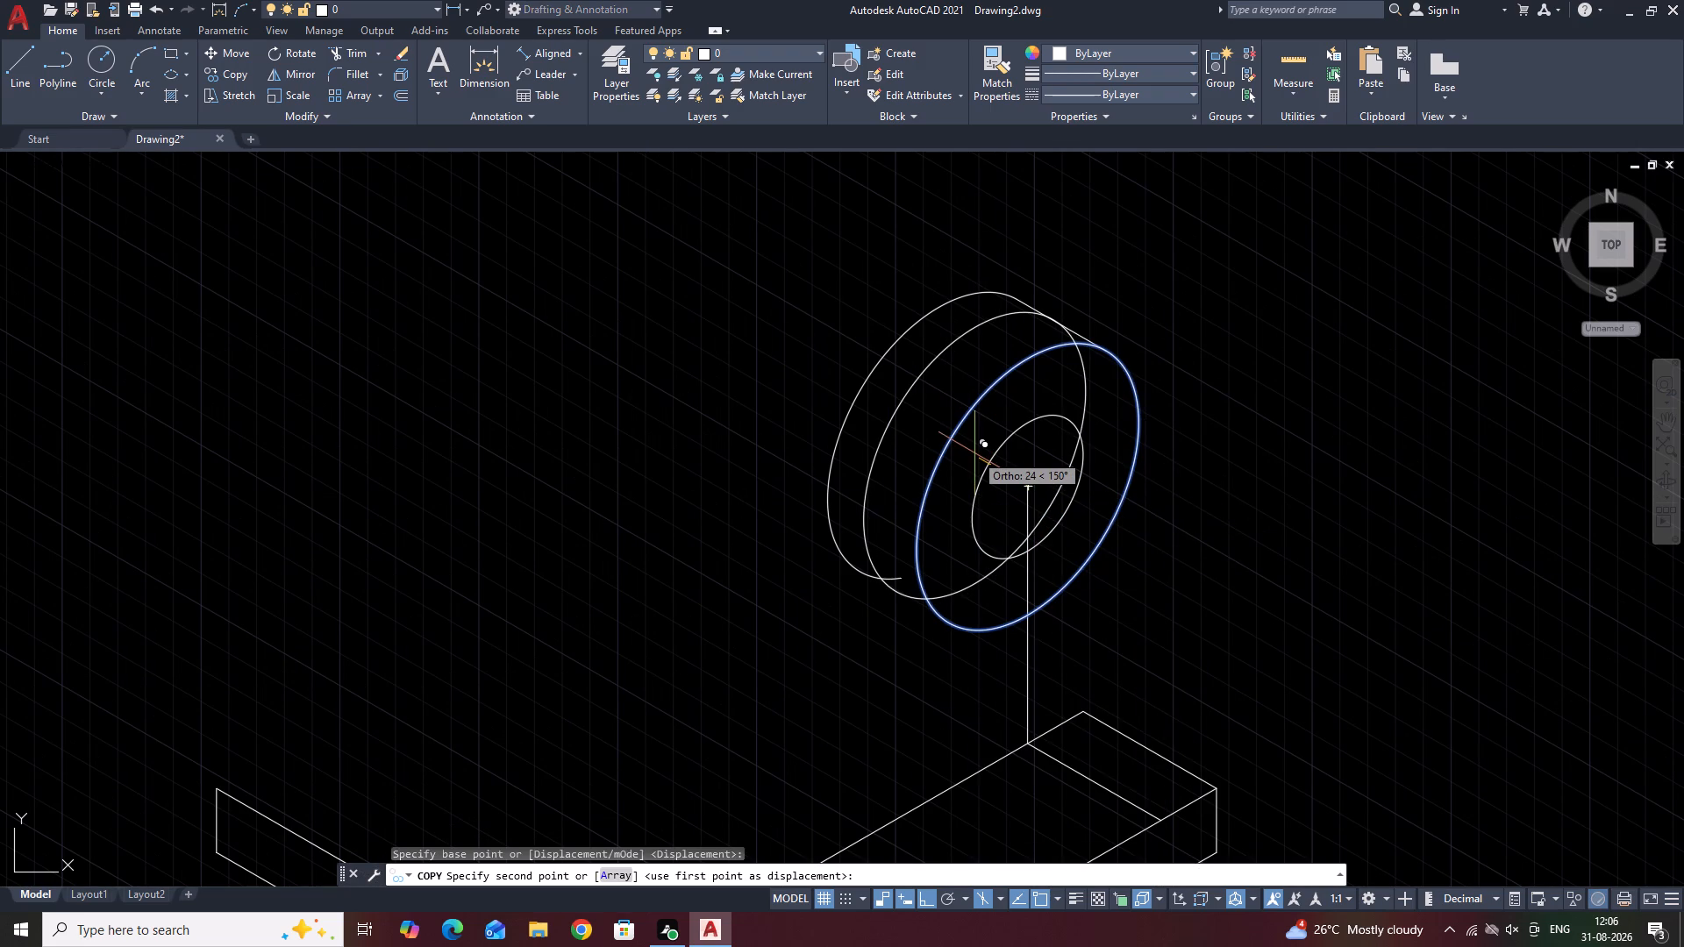
text(10)
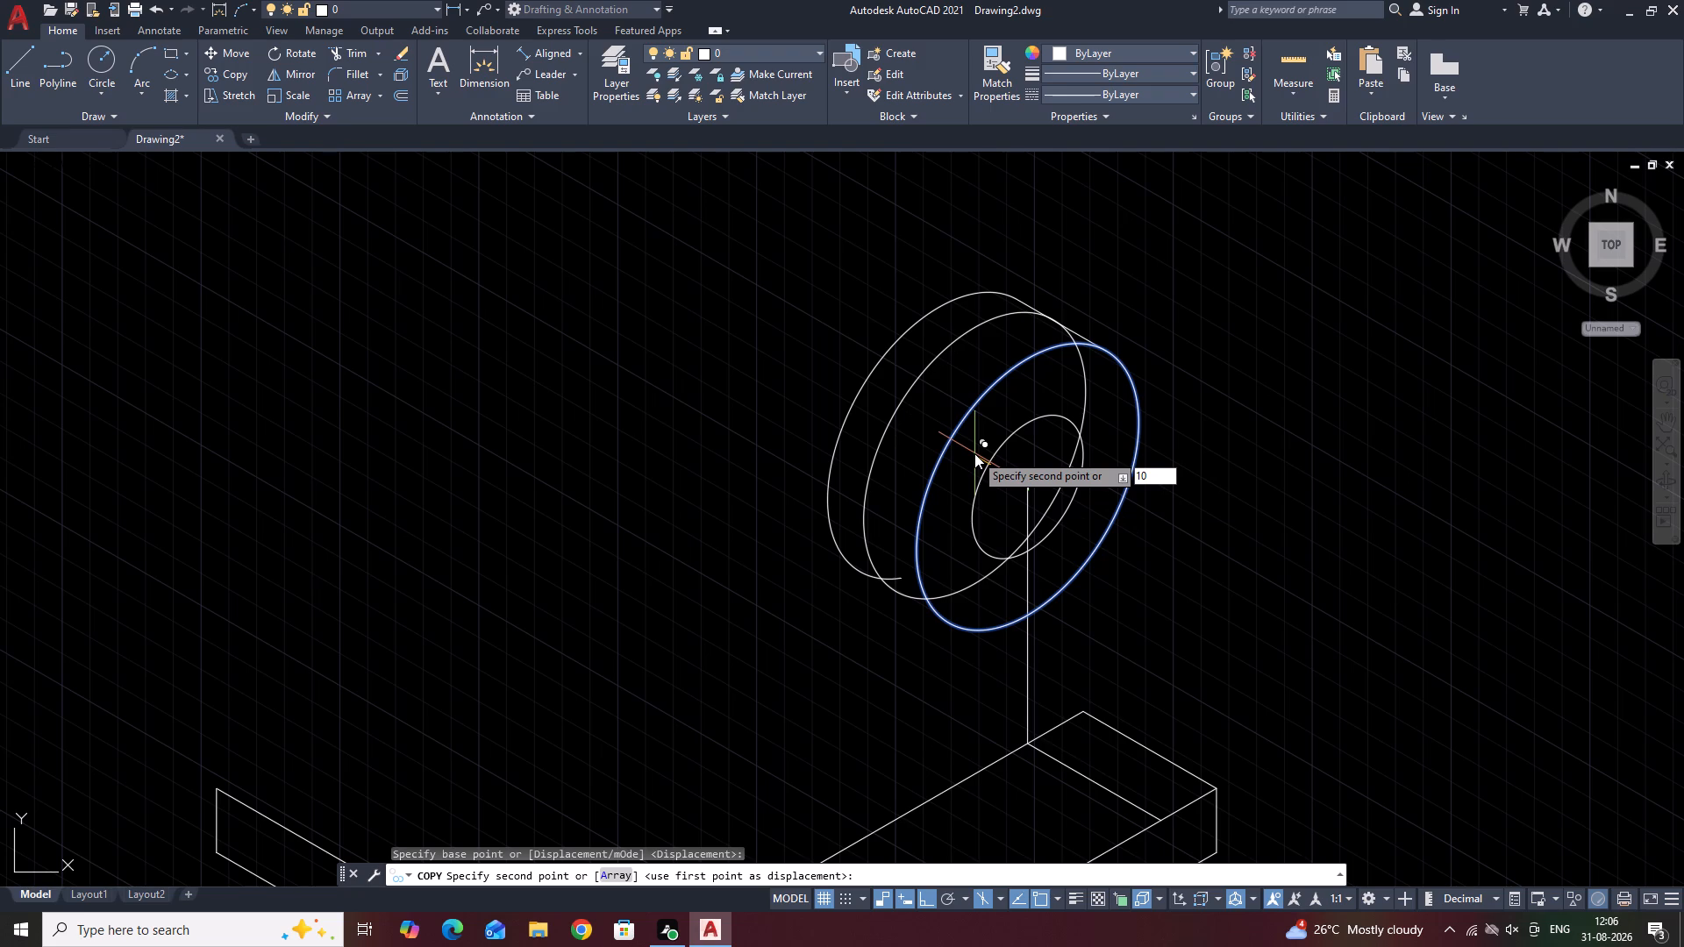
key(Return)
key(space)
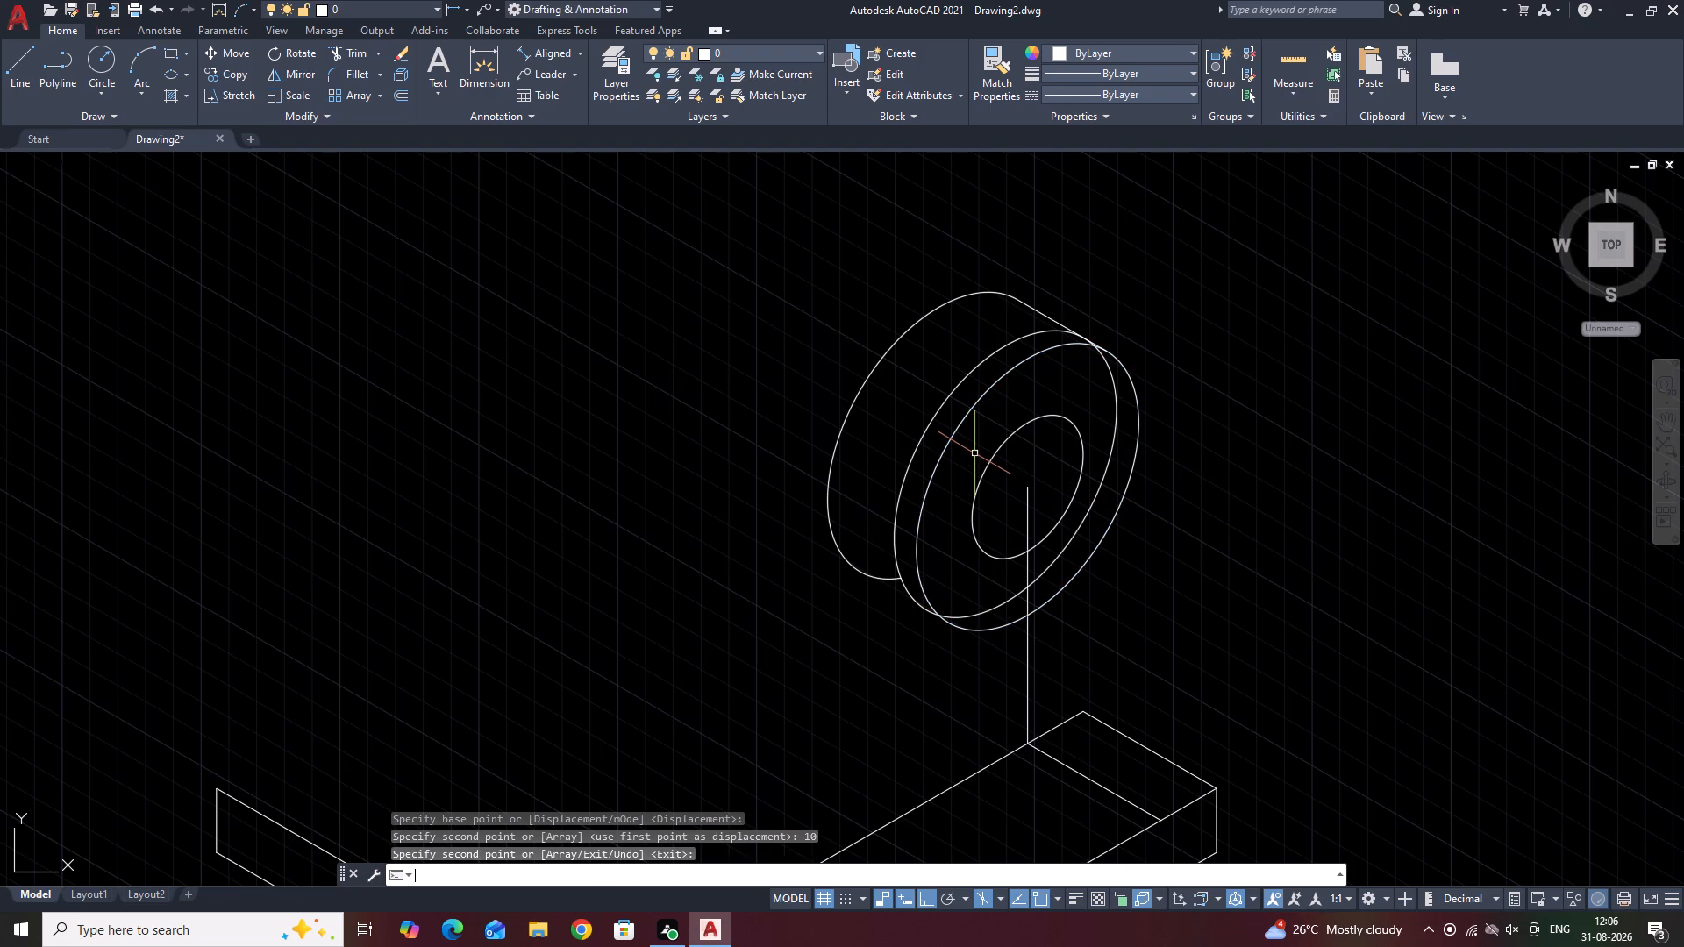
Trim the parts of the 10 mm offset copy that lie inside the cylinder's front outer circle.
click(353, 52)
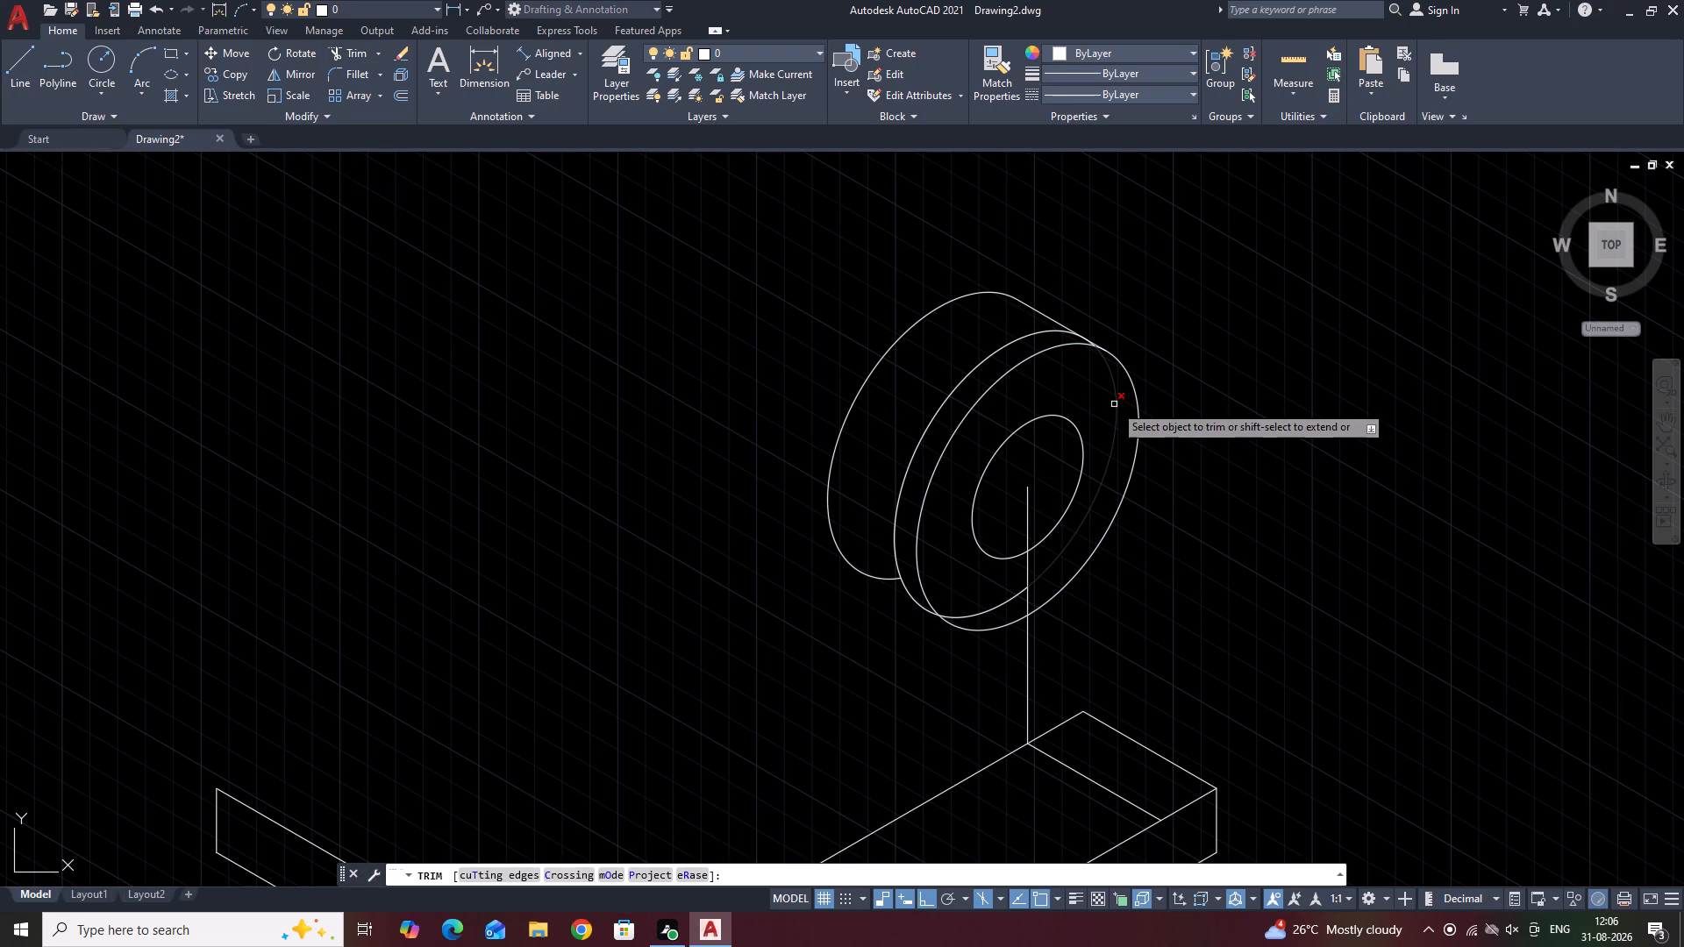
click(1114, 404)
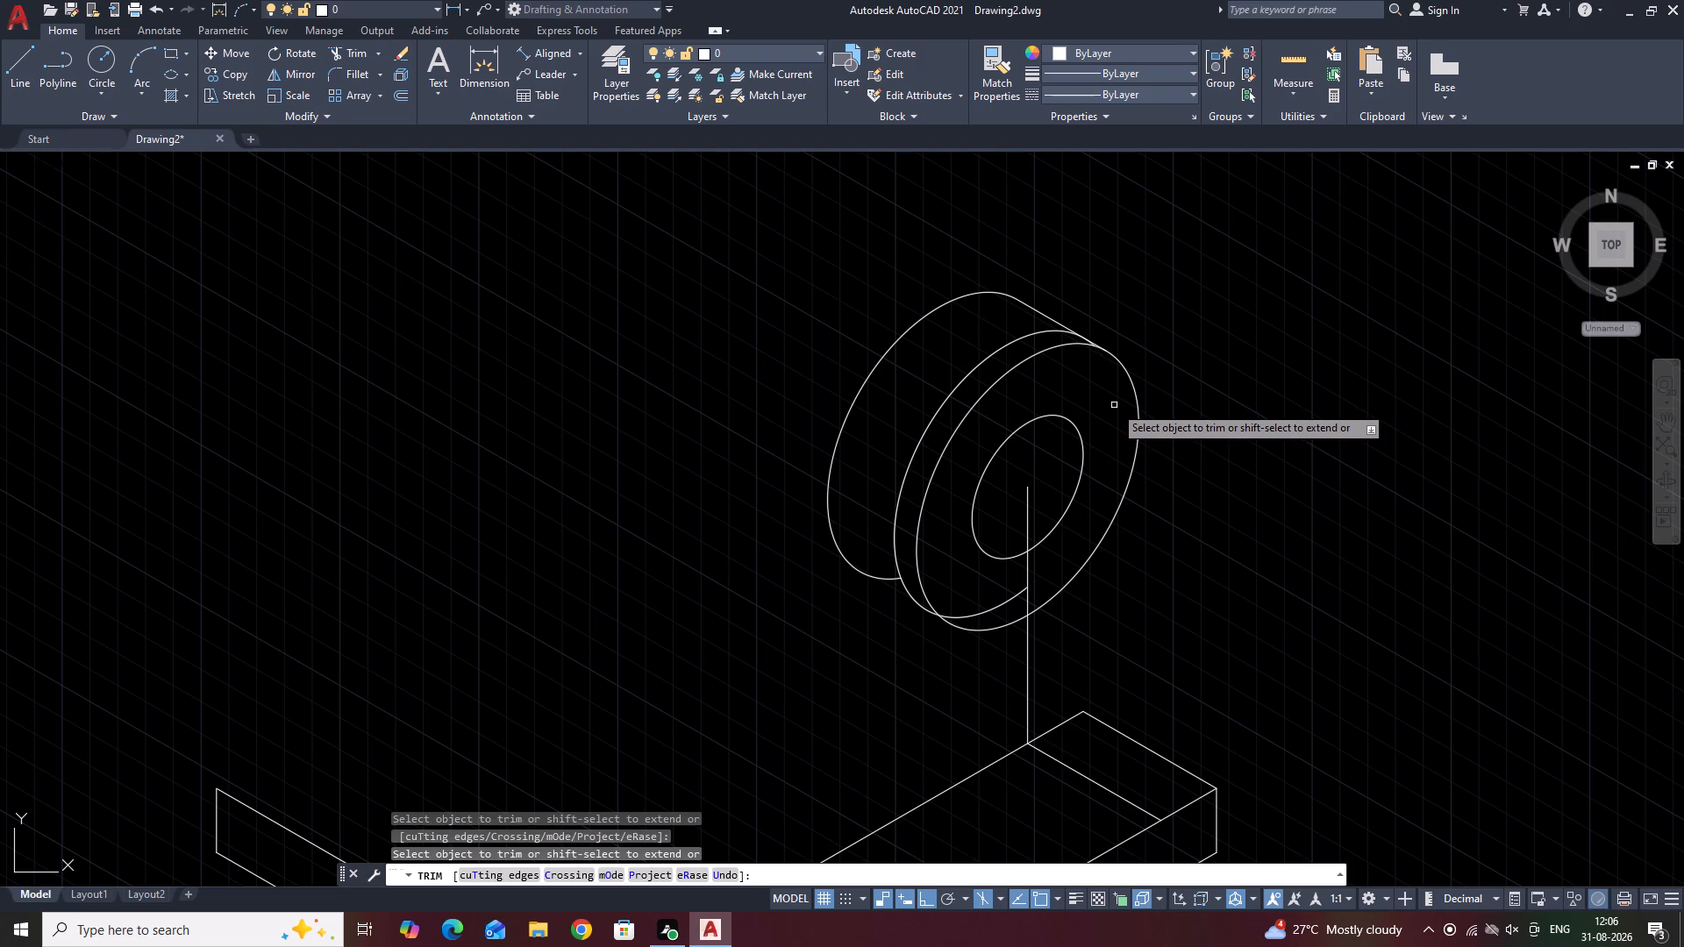
click(981, 613)
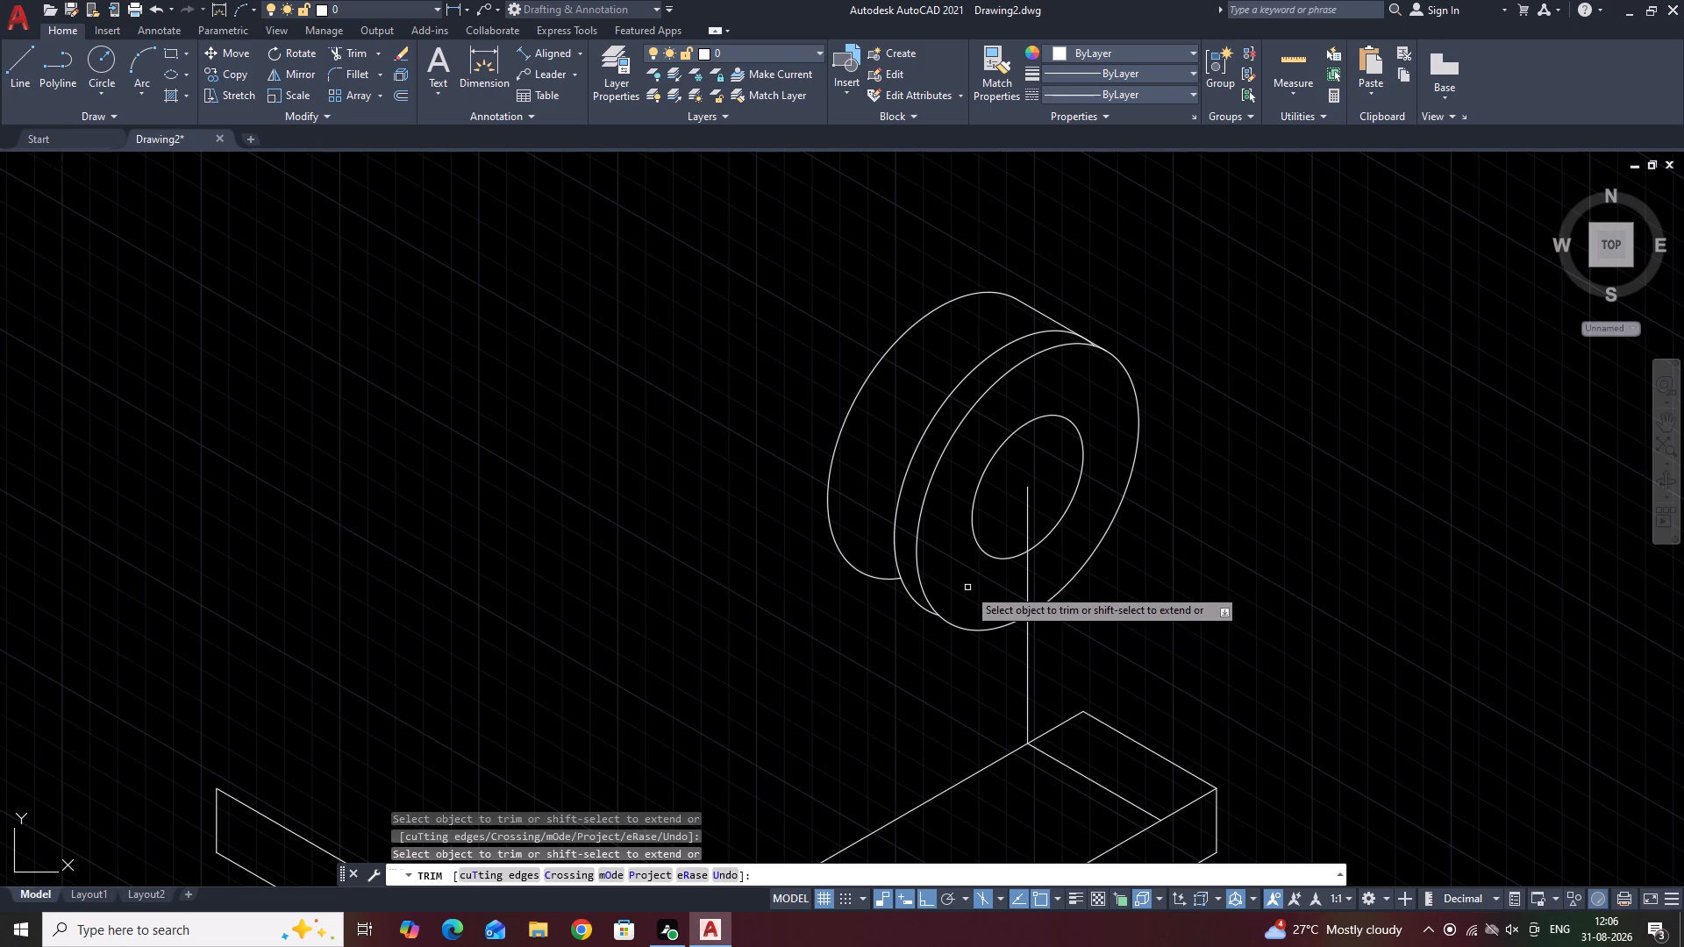
key(space)
Copy the cylinder's front outer circle and hole circle together 85 mm backward along the 150° isometric axis.
scroll(960, 580, down, 1)
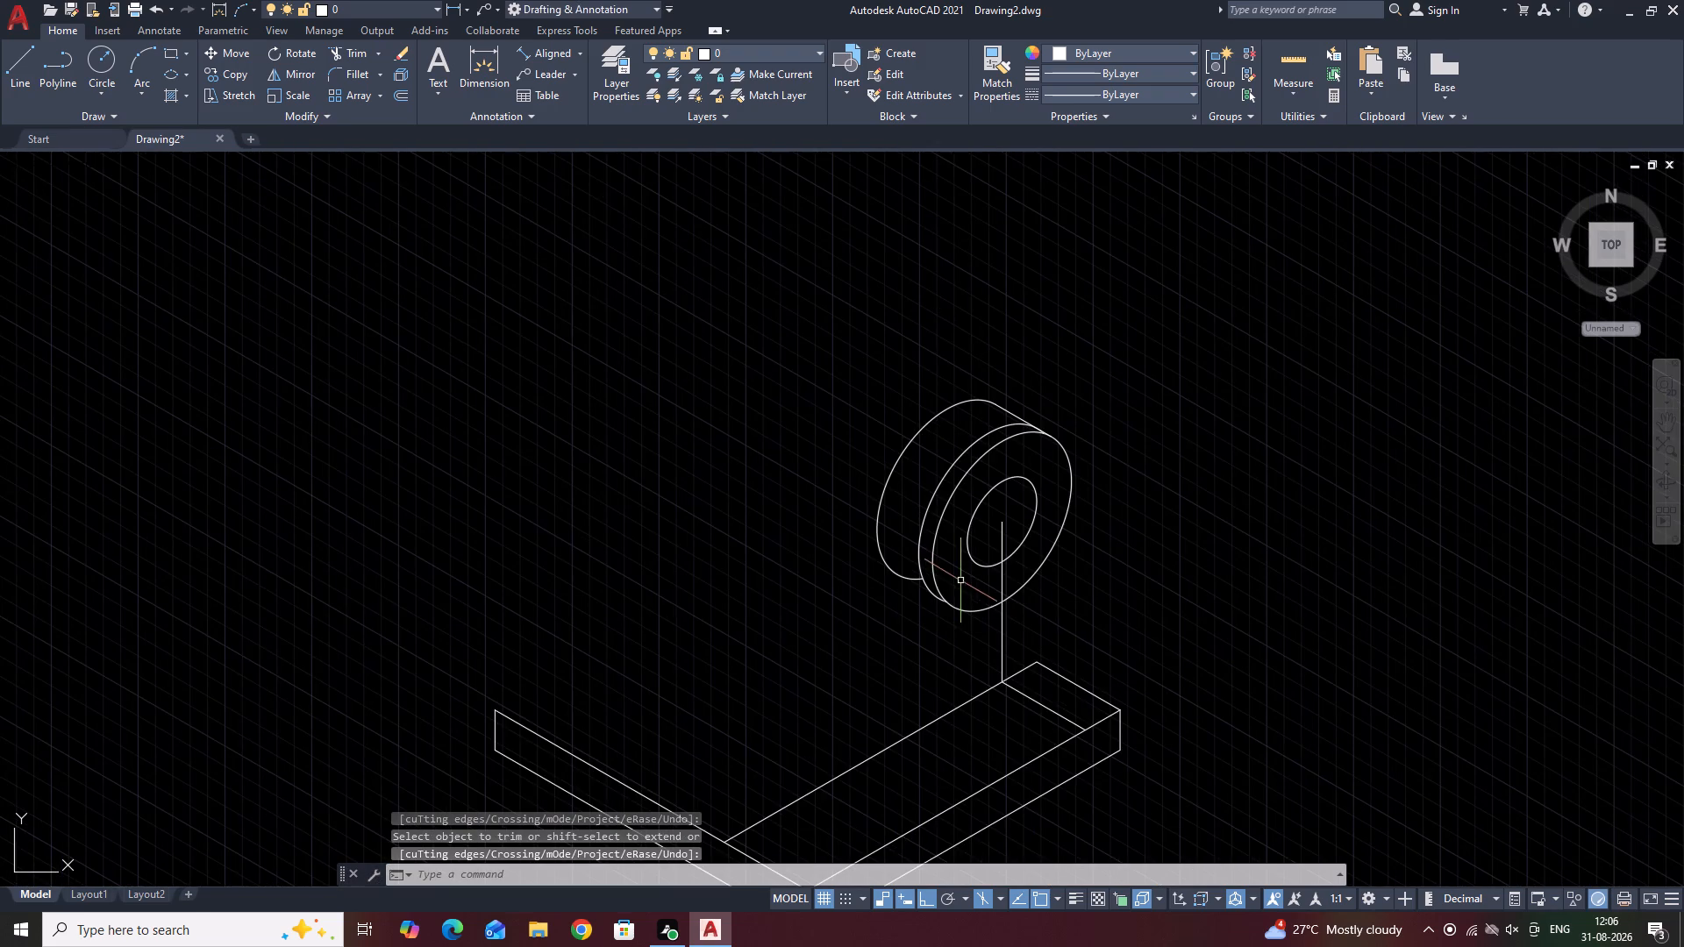
middle_drag(956, 575, 958, 641)
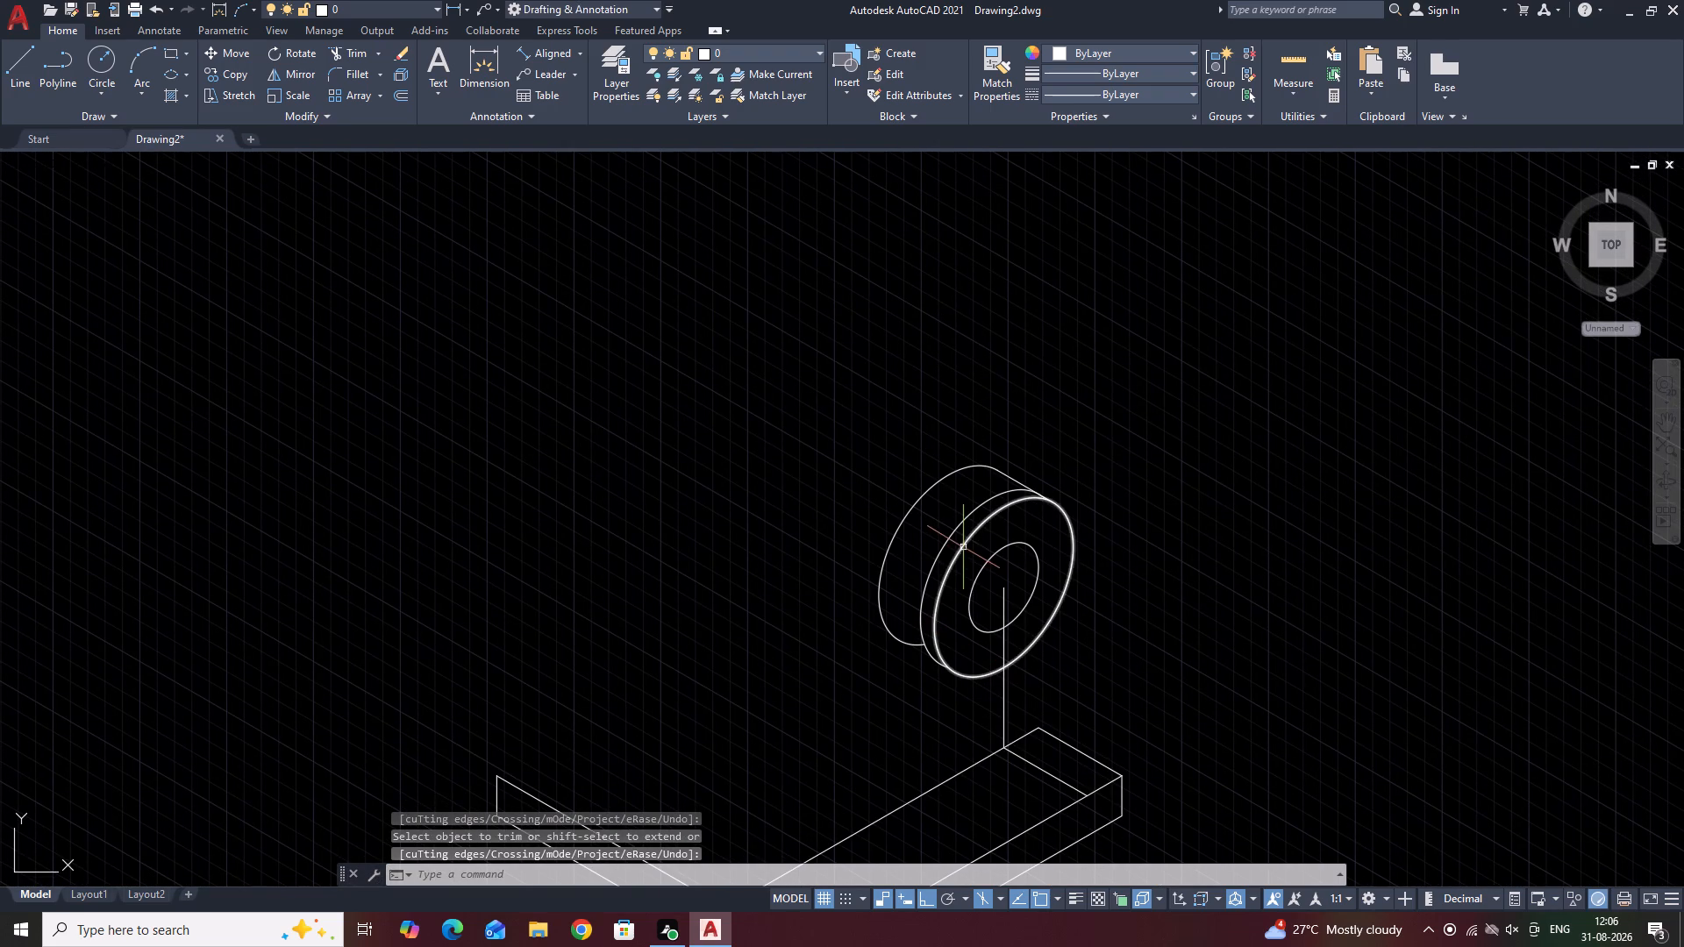
click(964, 542)
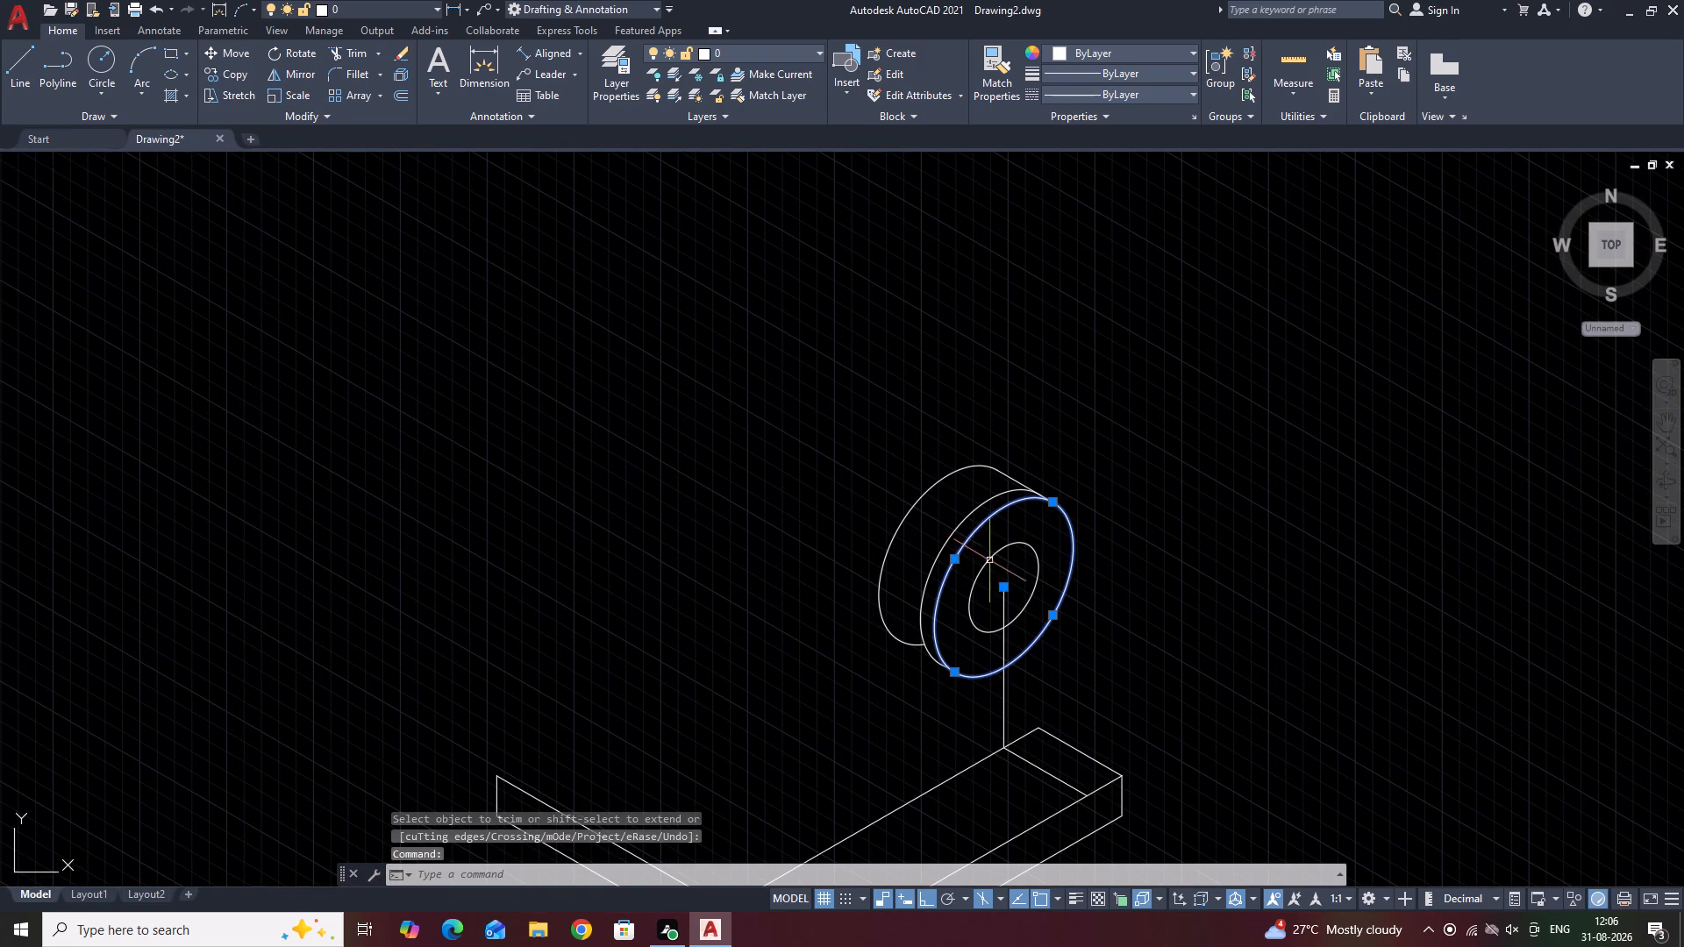
click(985, 559)
click(985, 559)
click(987, 559)
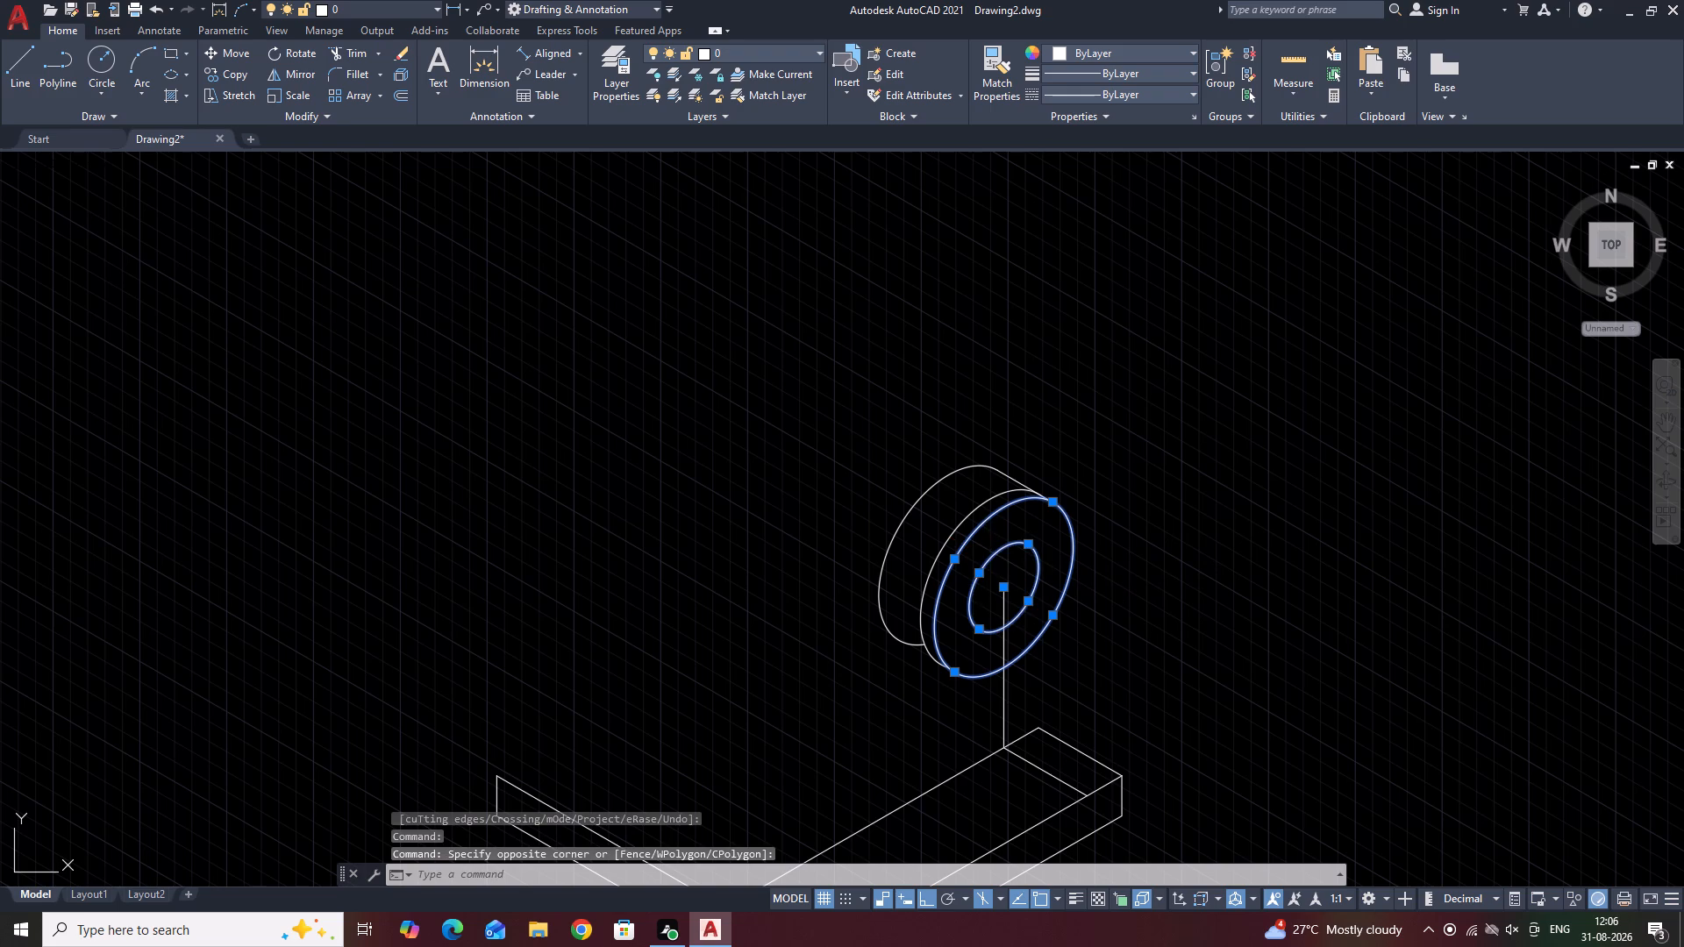
right_click(987, 559)
click(1041, 304)
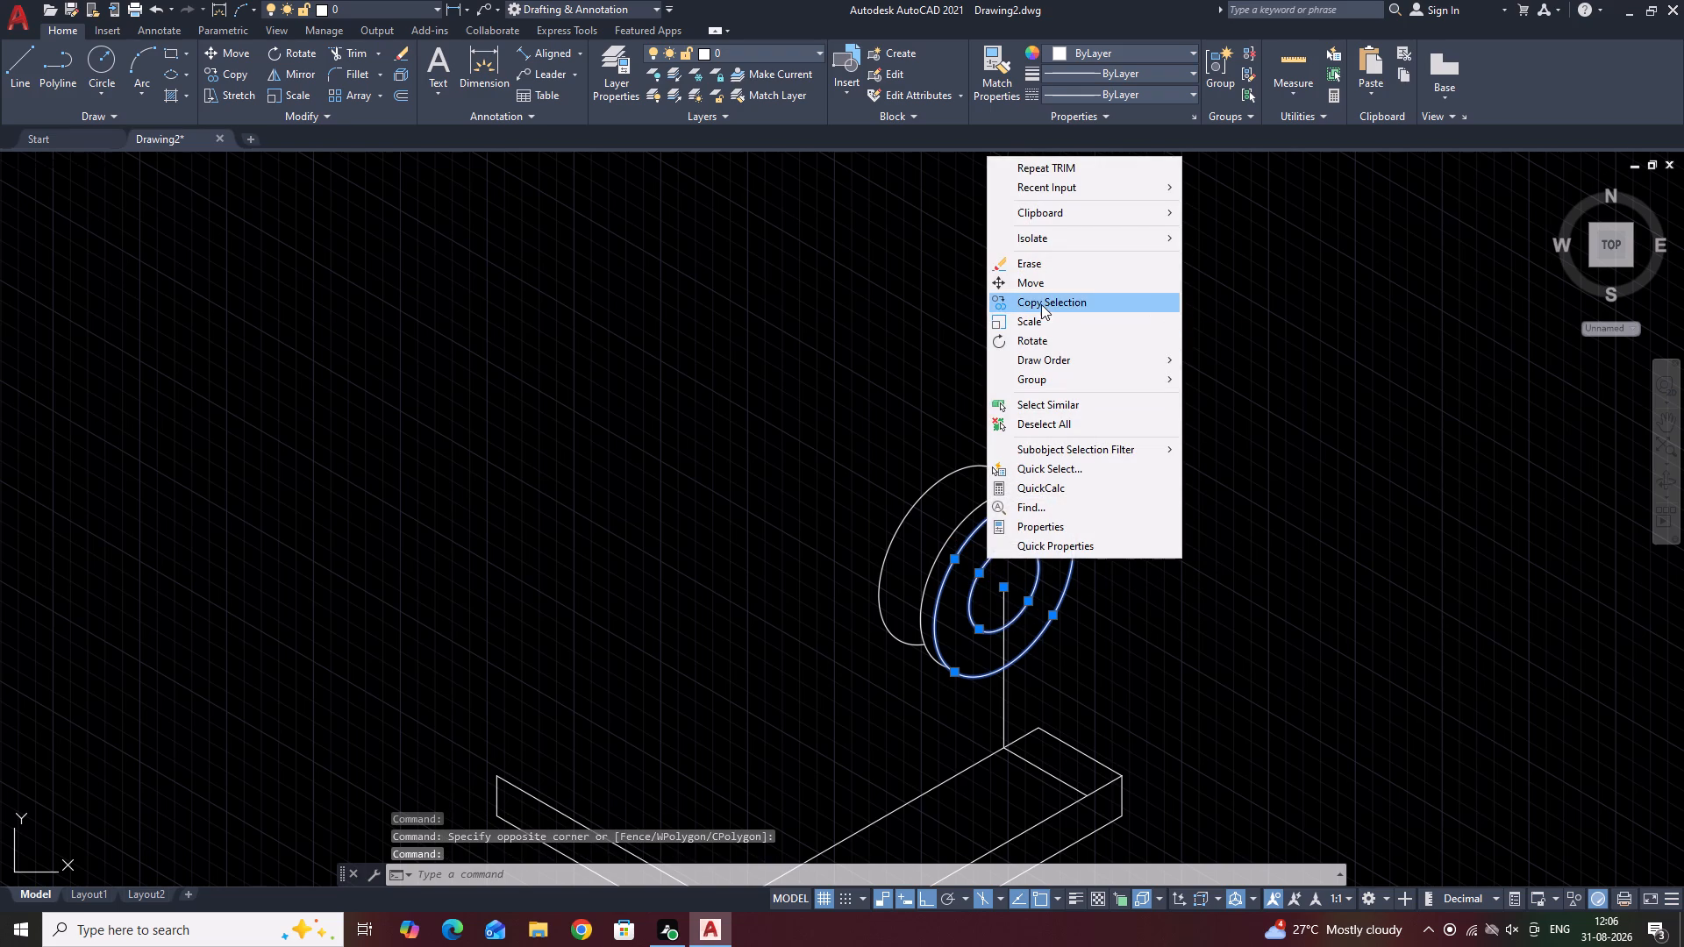
click(1002, 592)
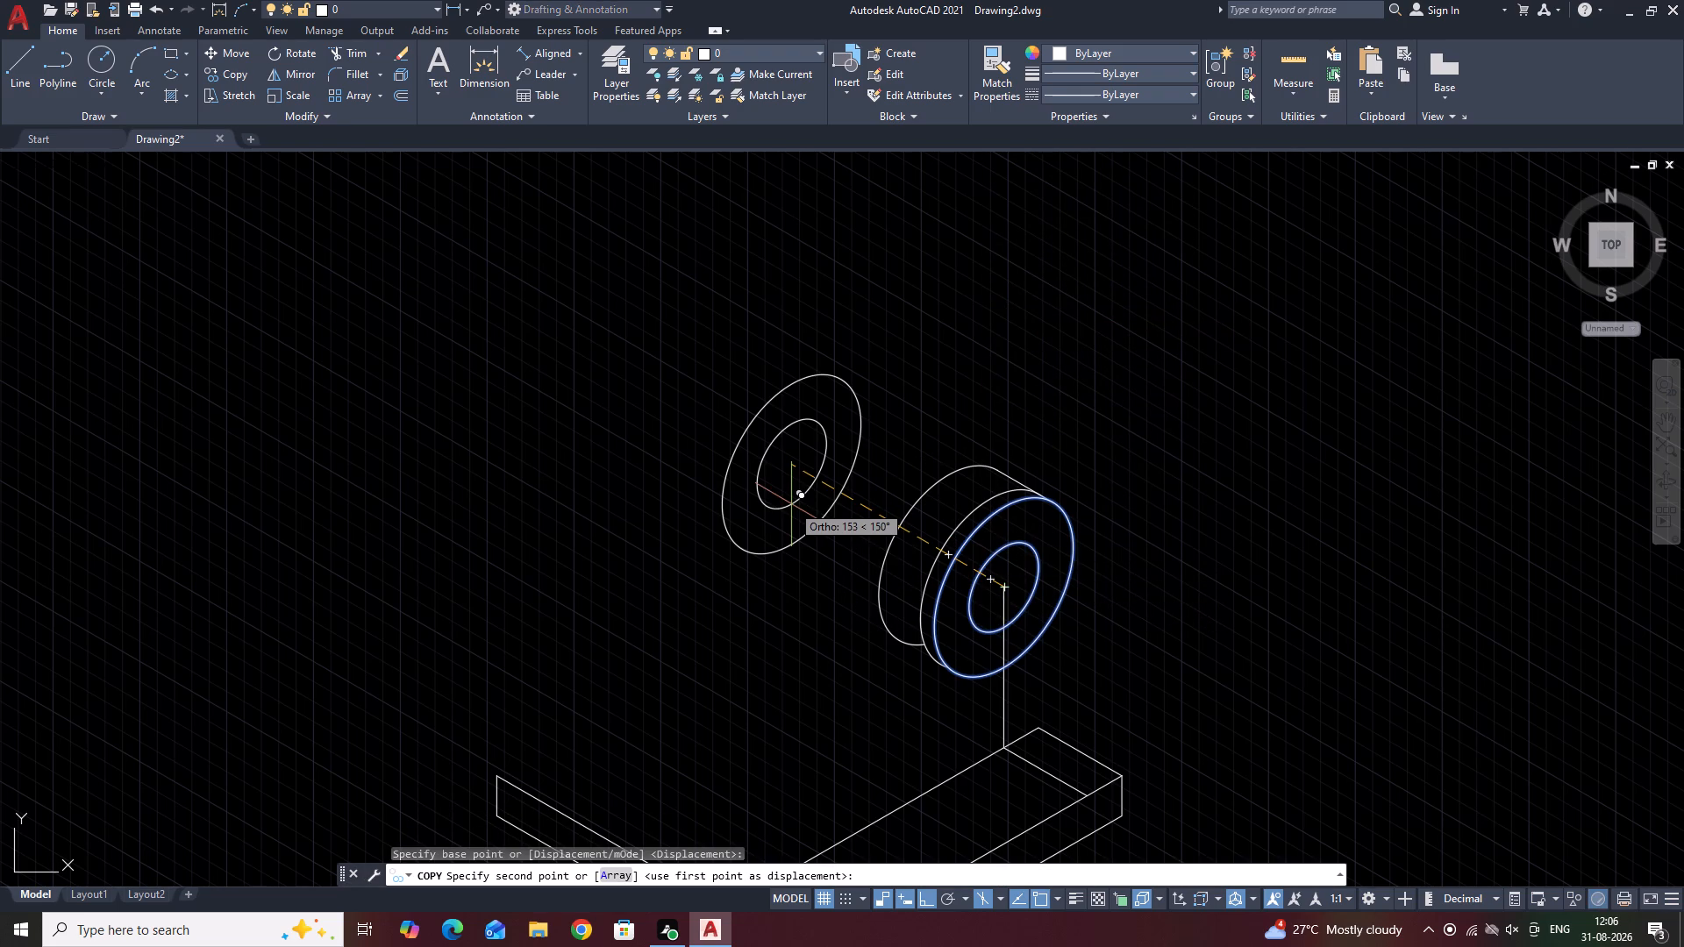
text(85)
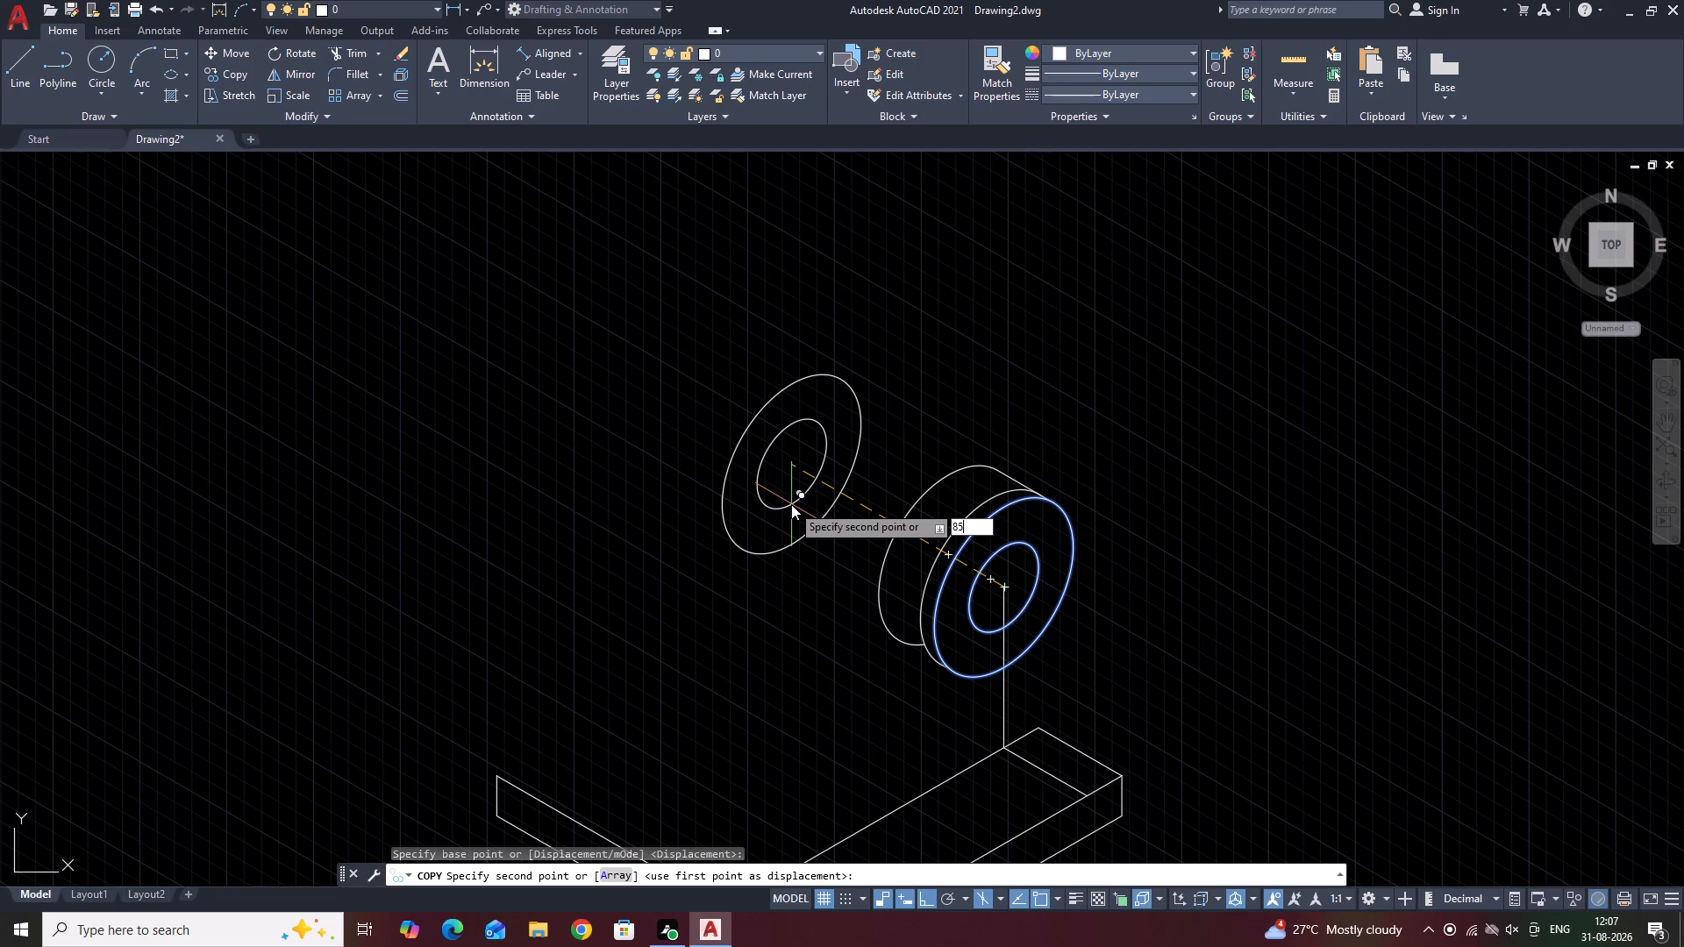
key(8)
key(BackSpace)
key(Return)
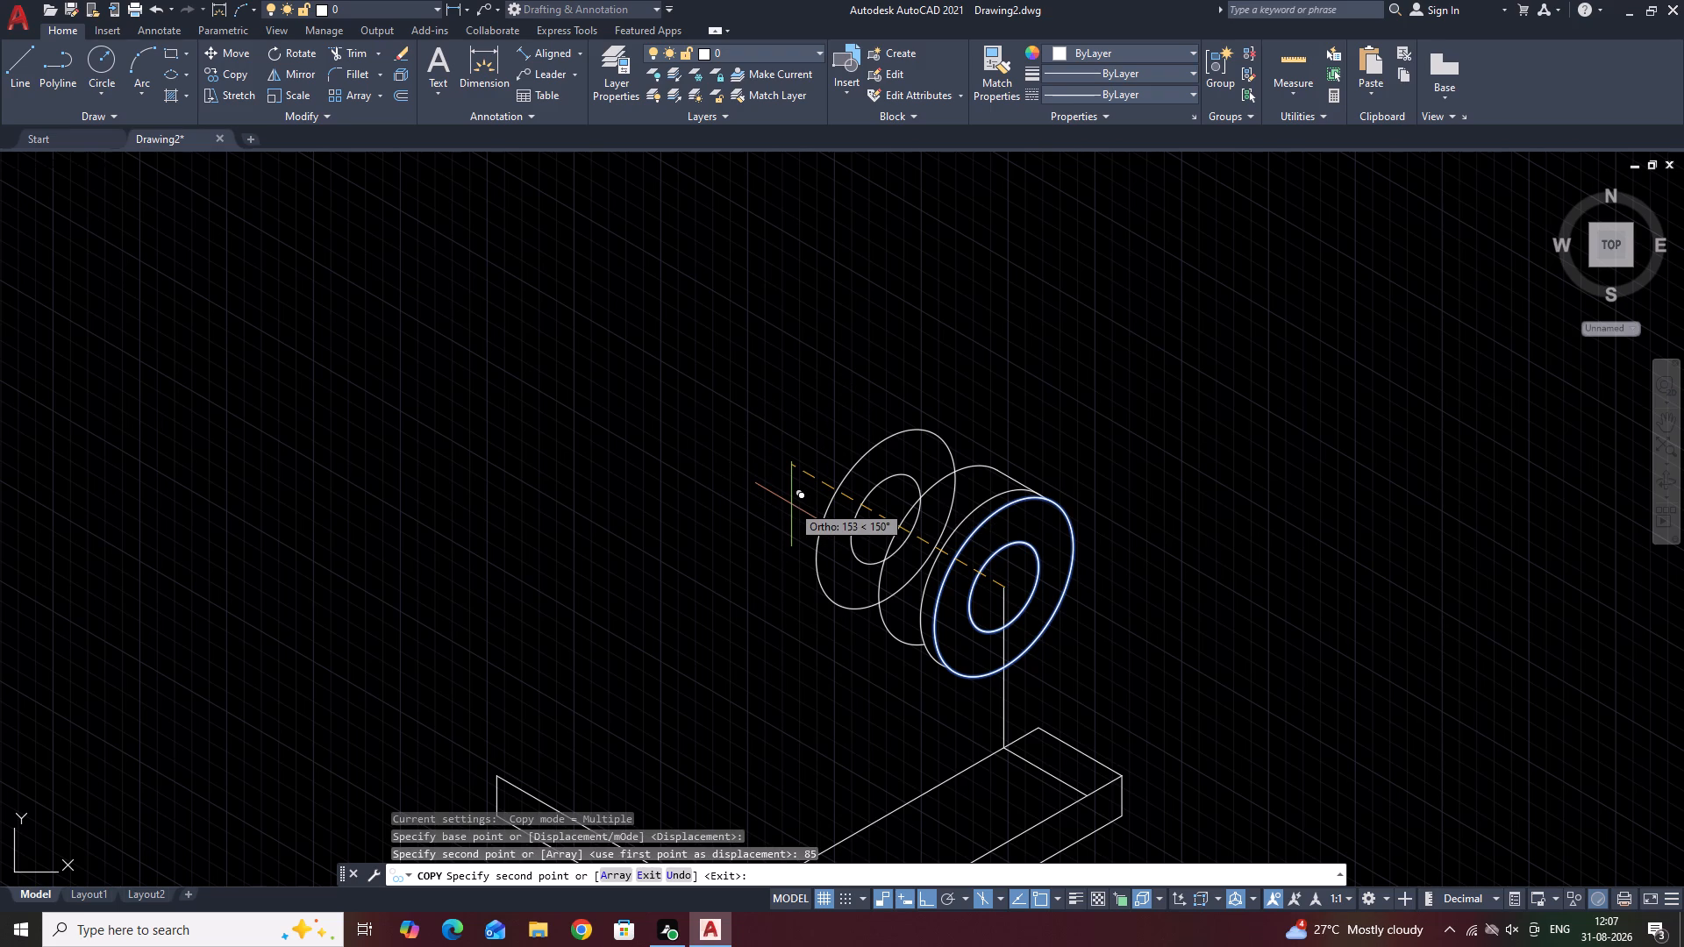
key(space)
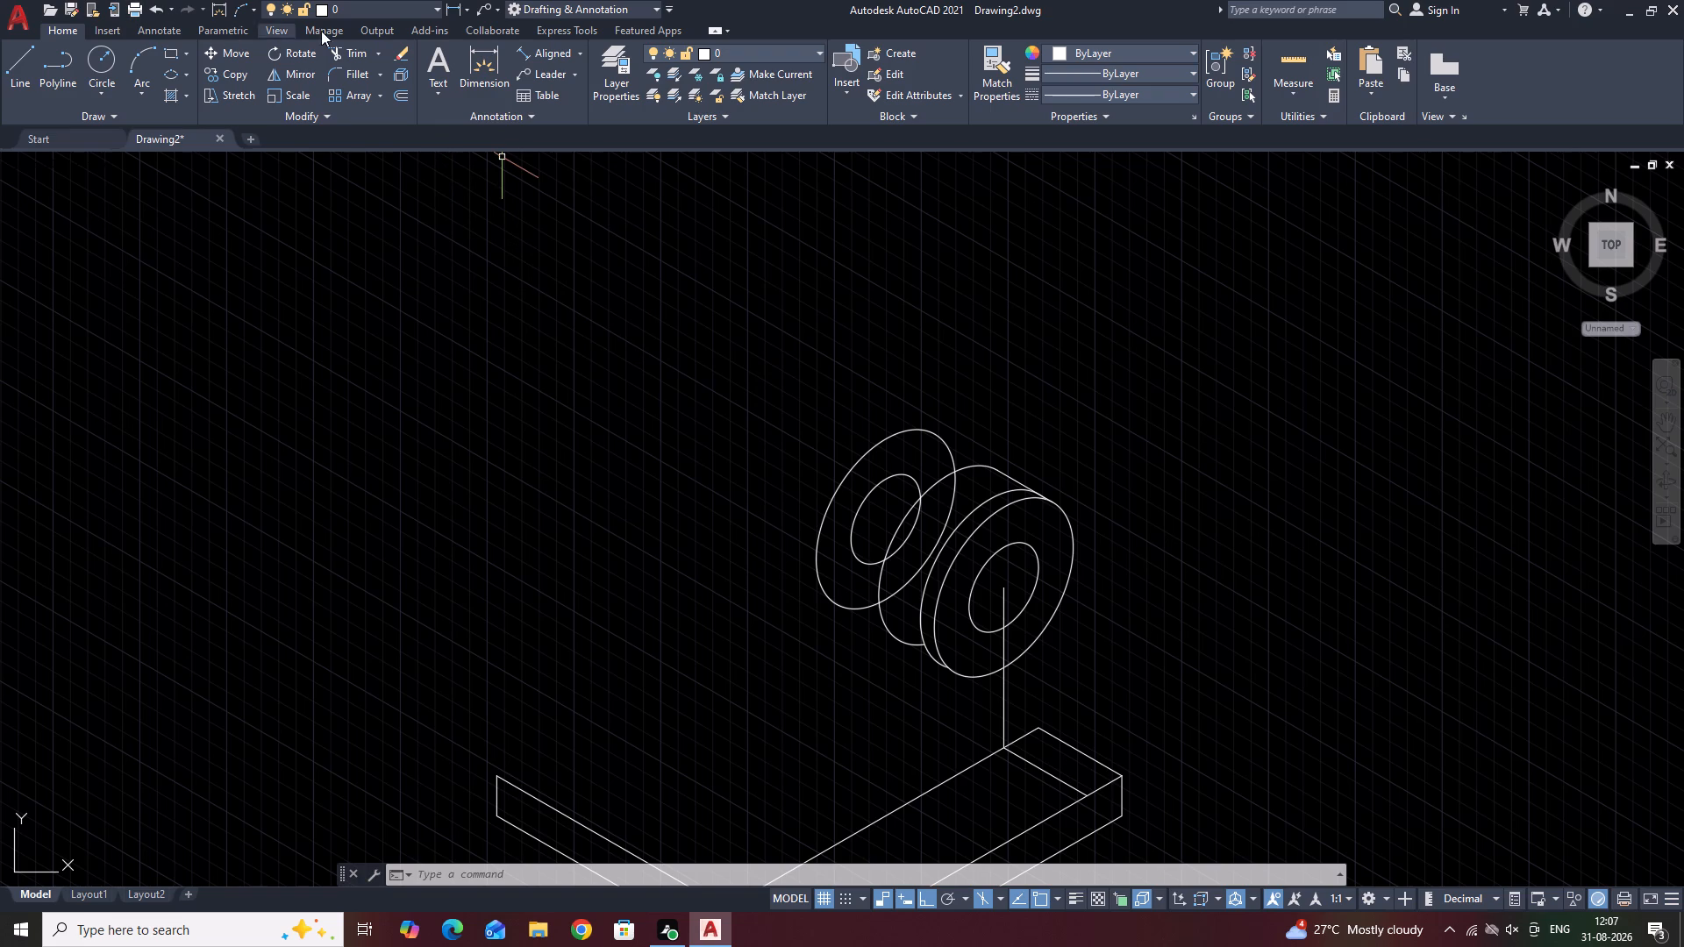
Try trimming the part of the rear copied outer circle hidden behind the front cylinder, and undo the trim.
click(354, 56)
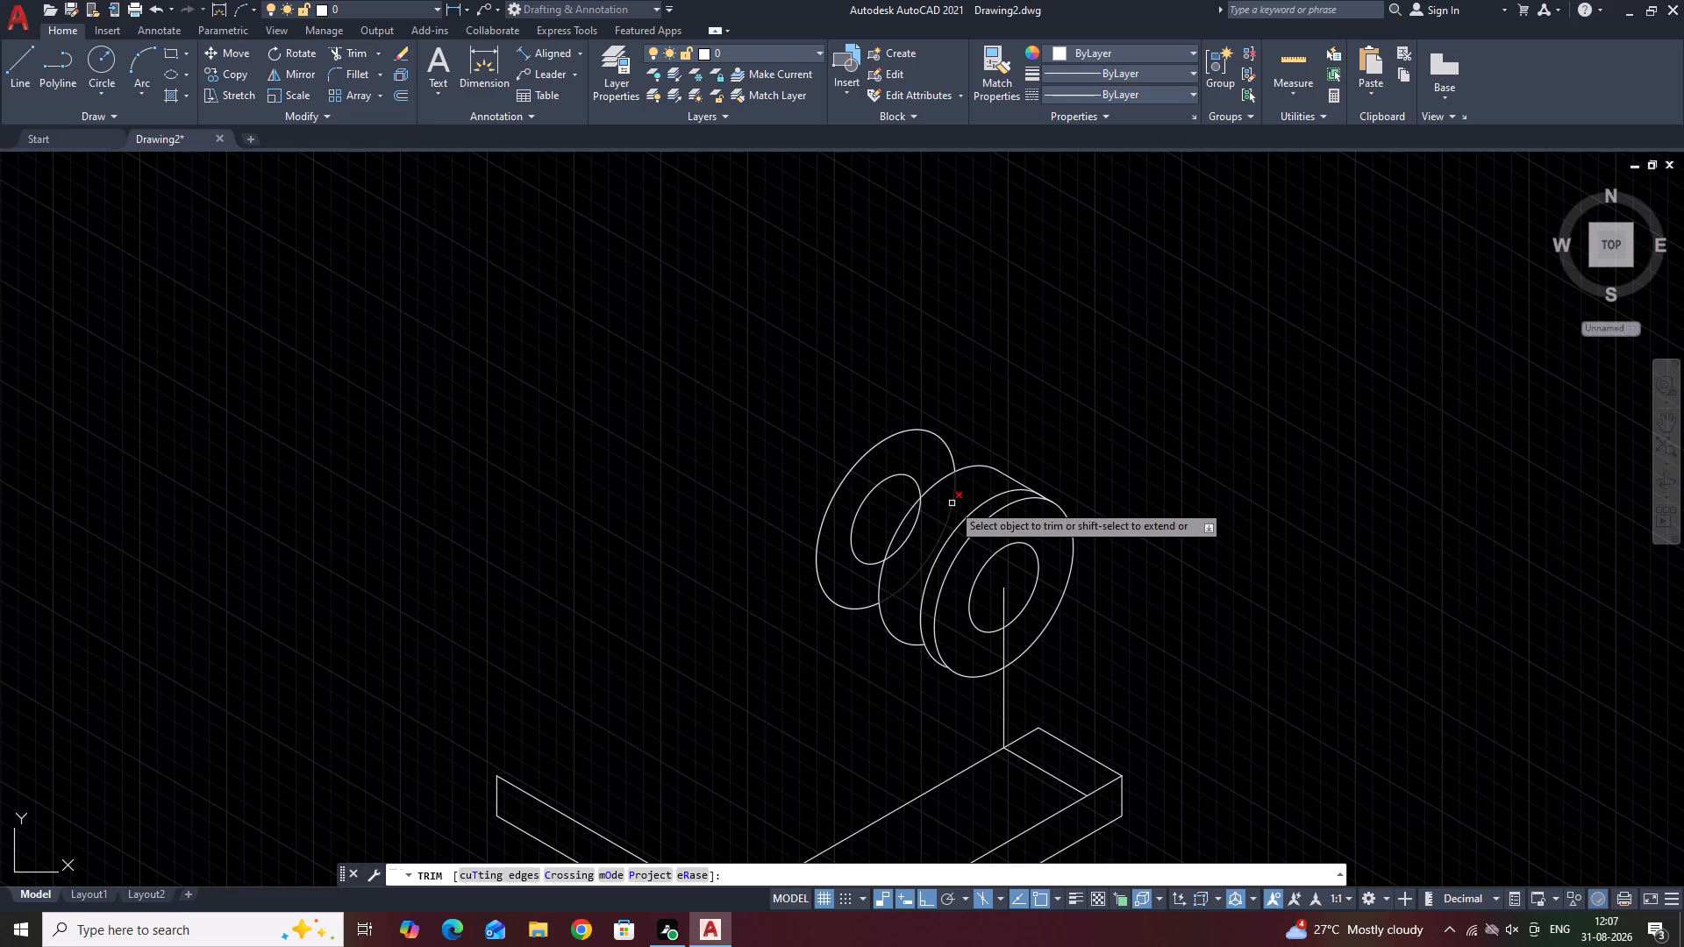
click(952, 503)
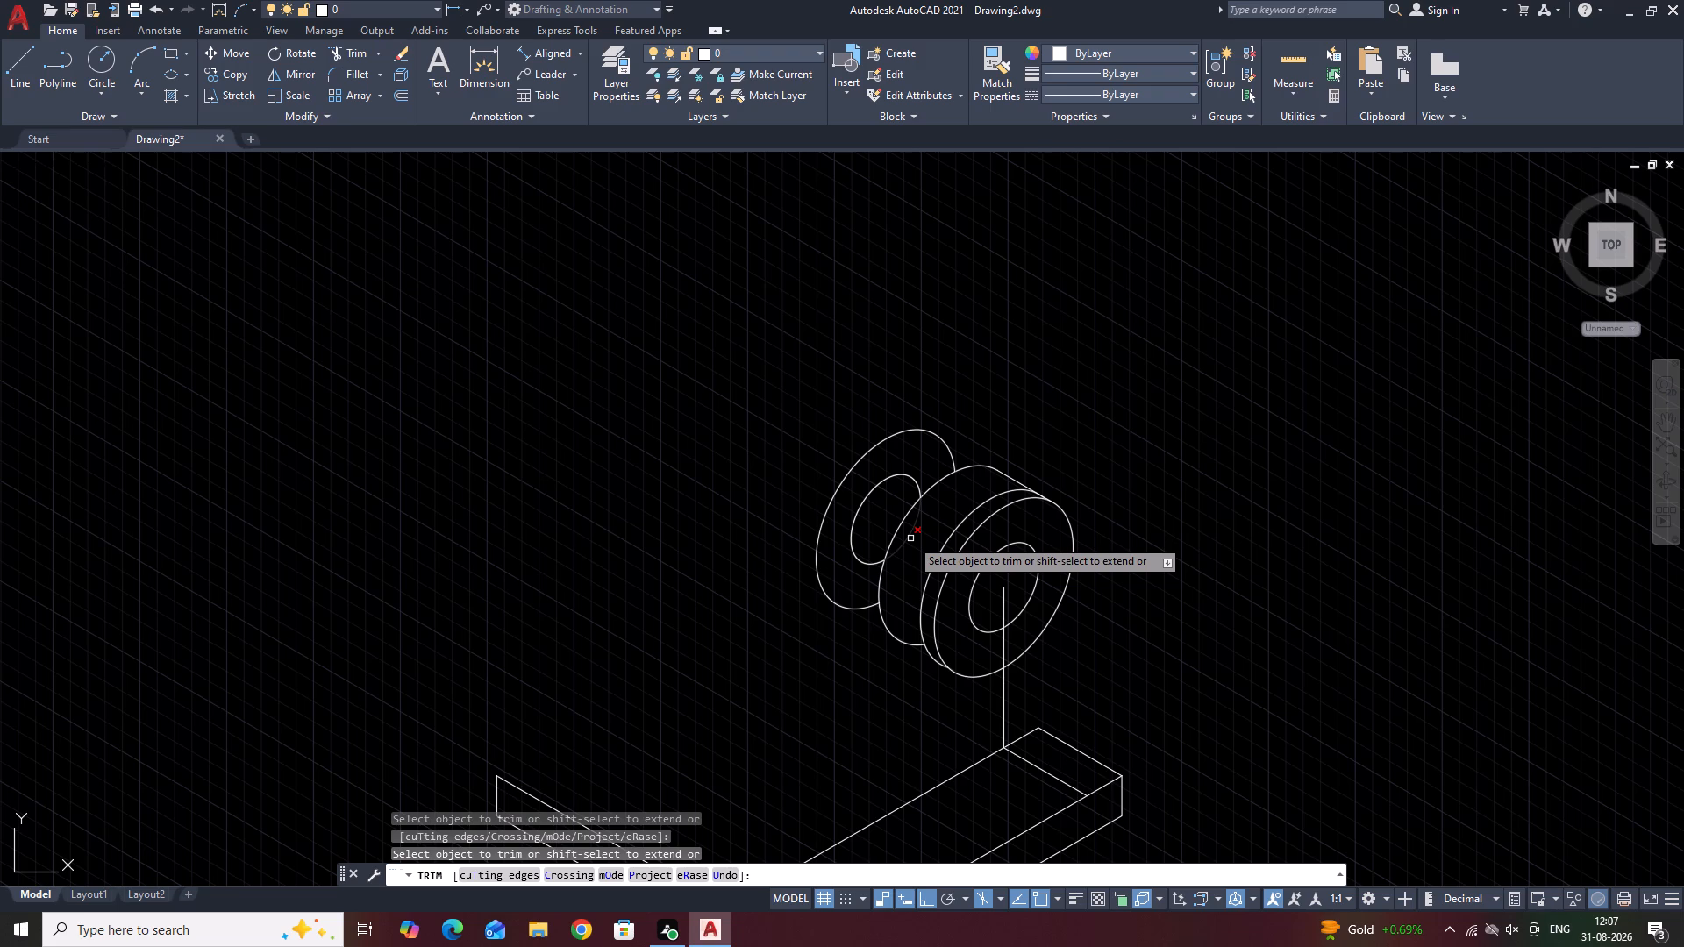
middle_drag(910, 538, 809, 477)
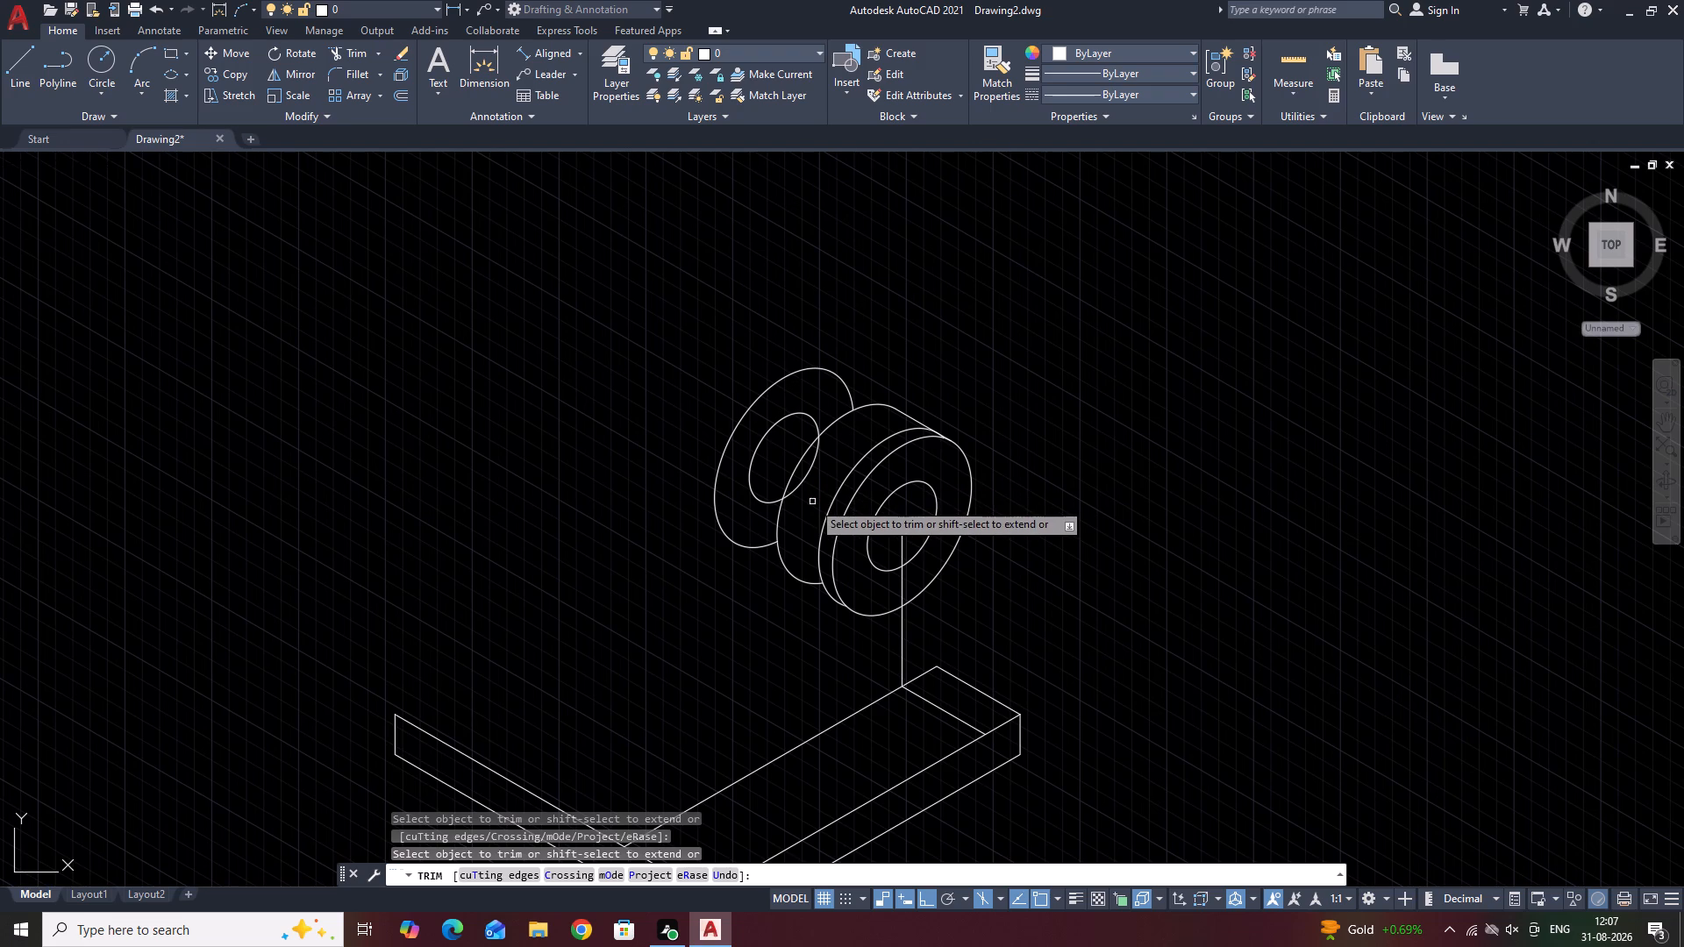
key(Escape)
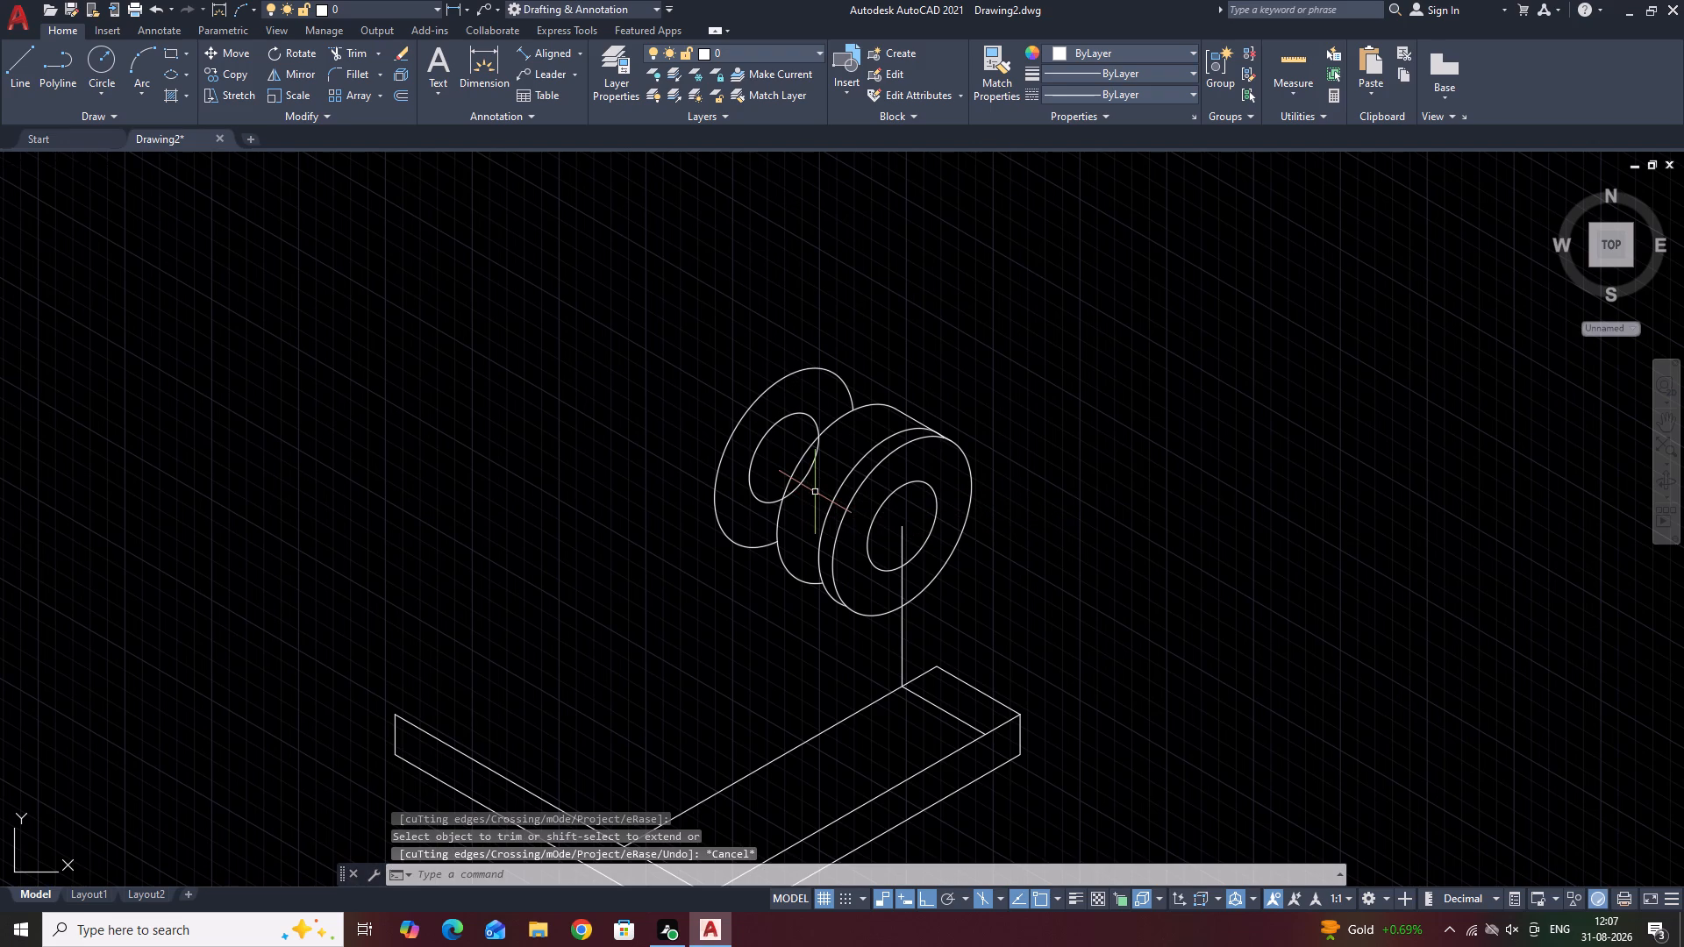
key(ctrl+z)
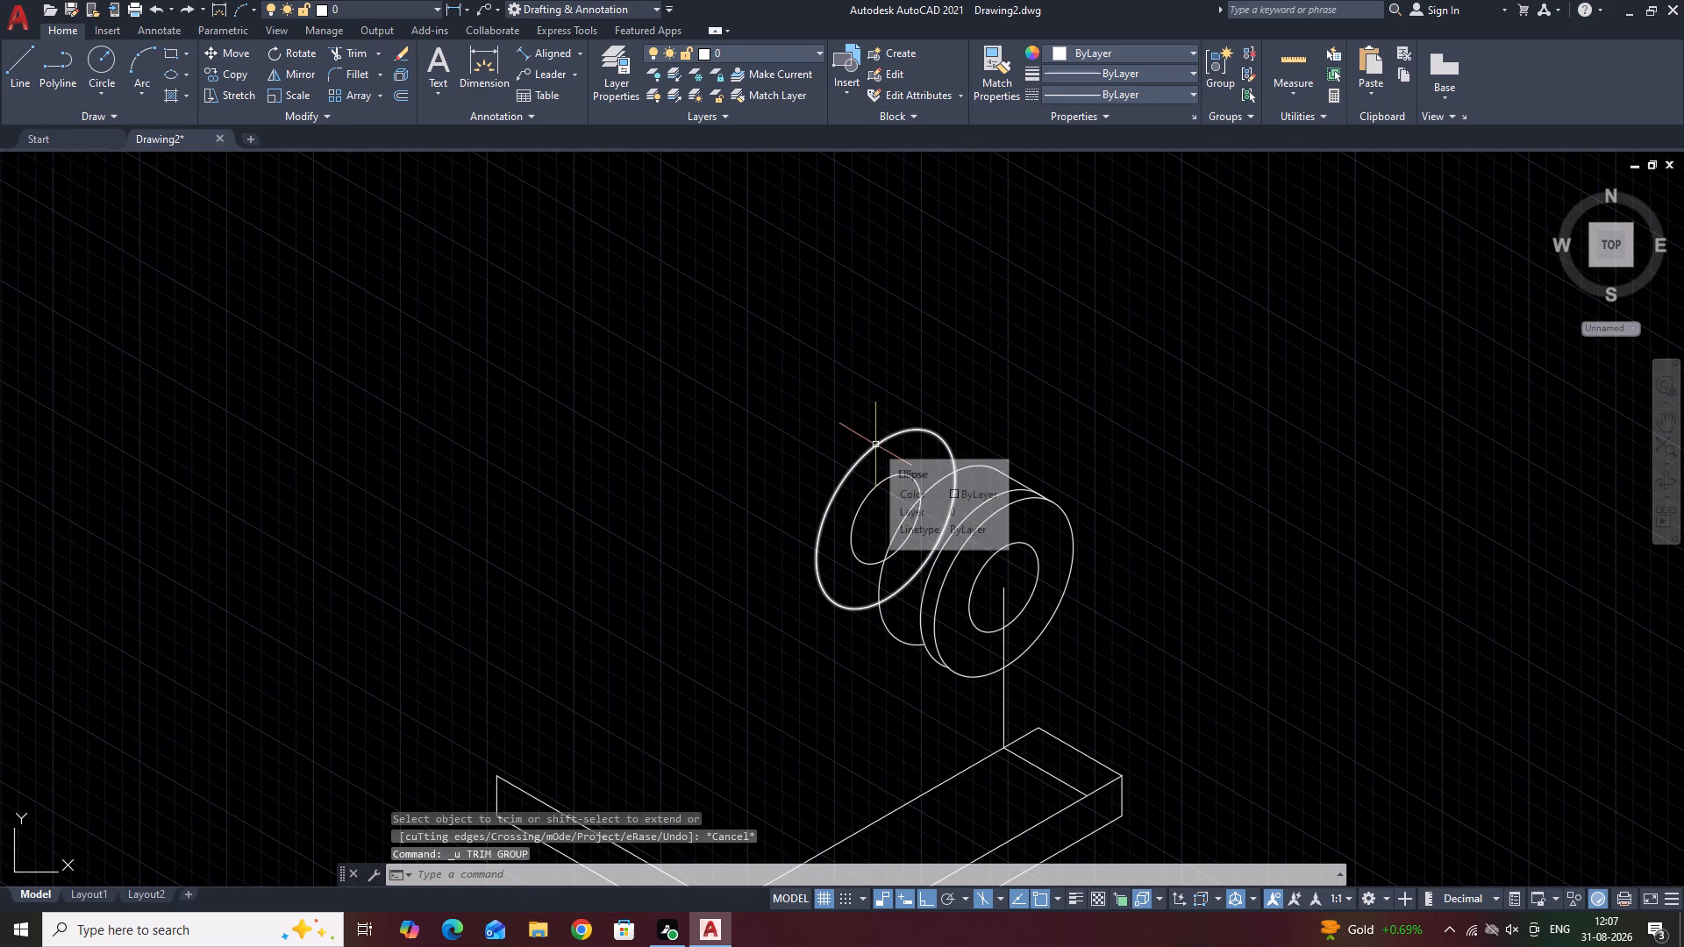
Copy the rear cylinder's front outer circle 40 mm and 10 mm backward along the 150° isometric axis.
click(875, 445)
right_click(875, 445)
click(947, 584)
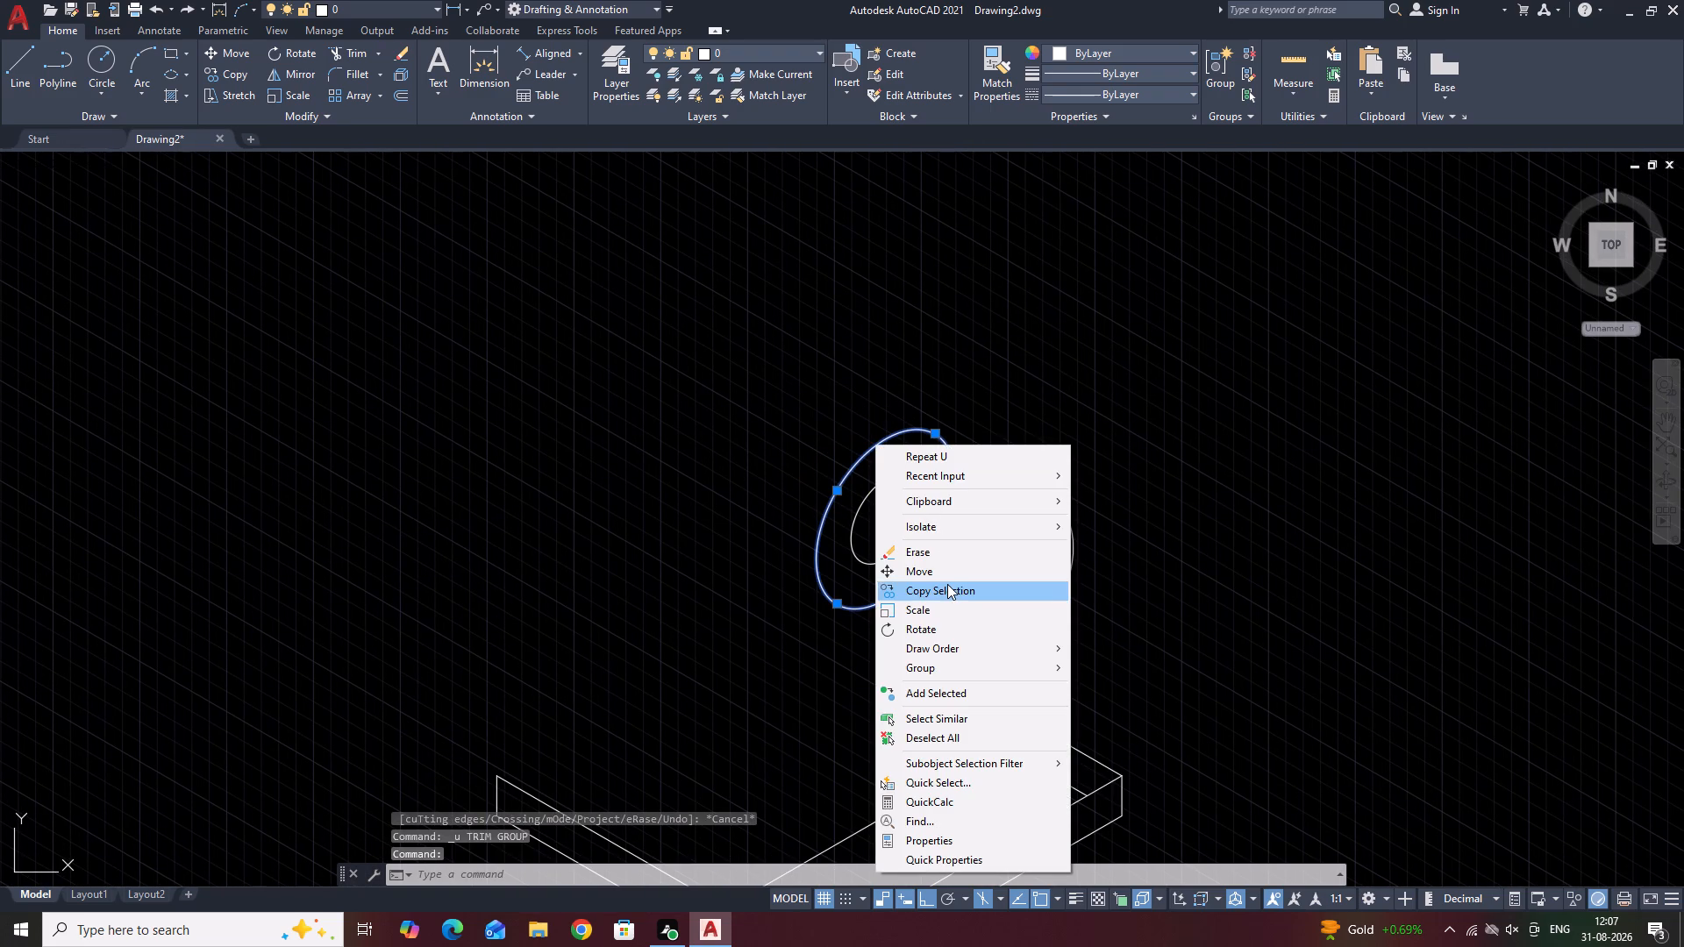
click(888, 523)
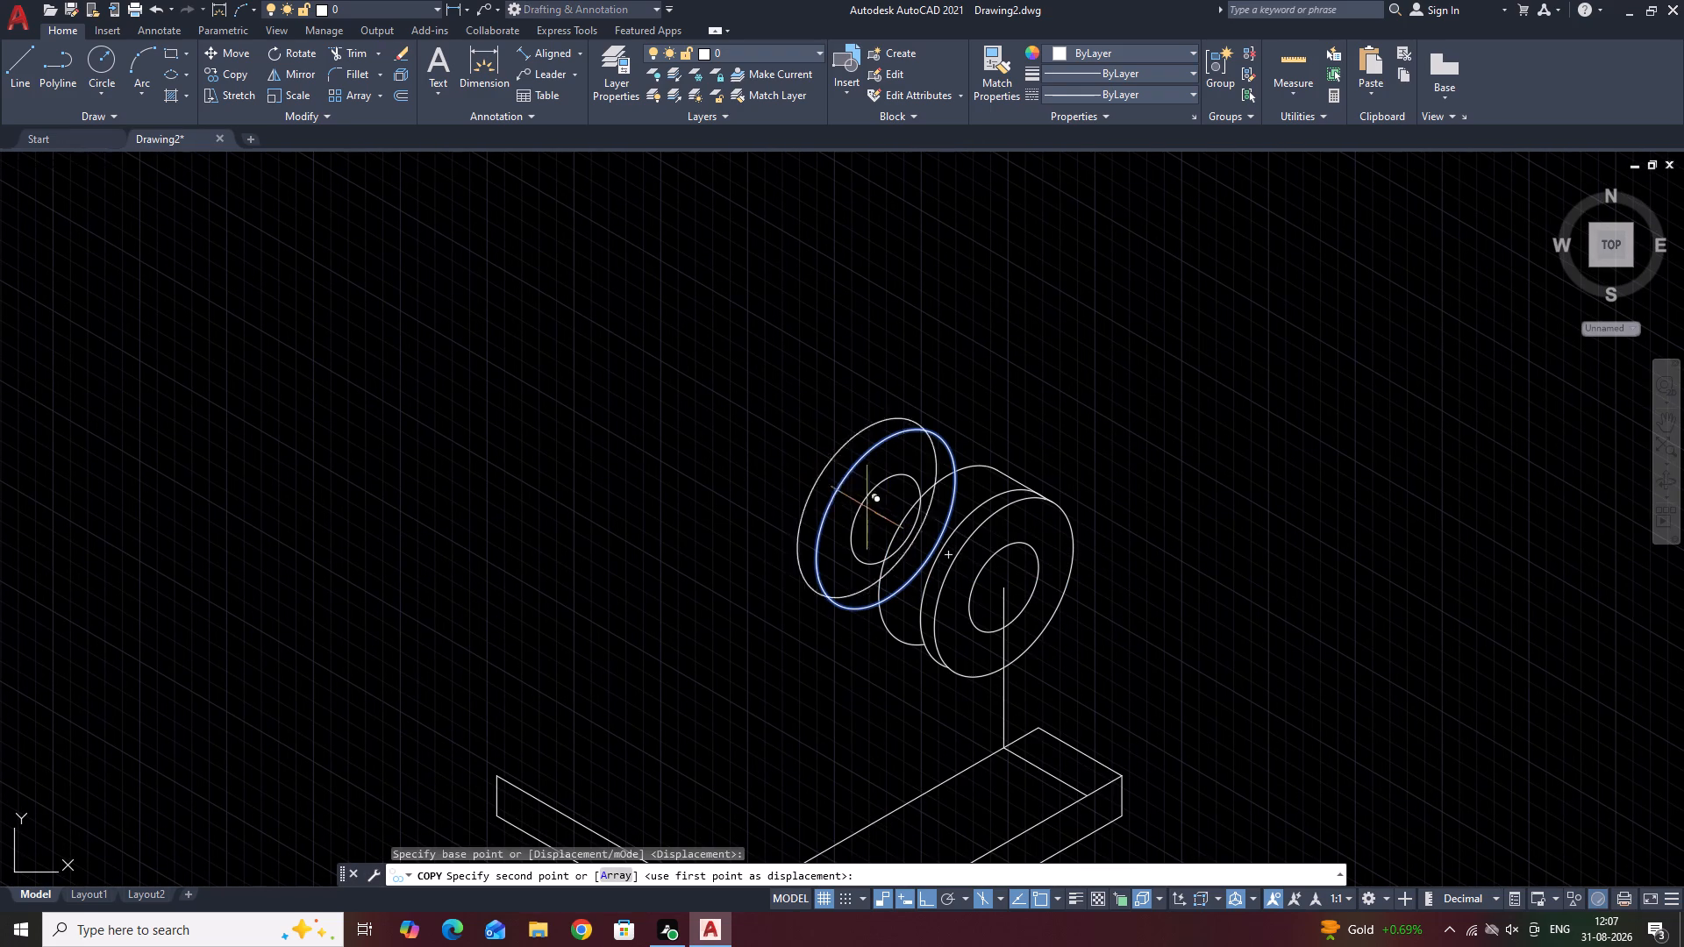
text(40)
key(Return)
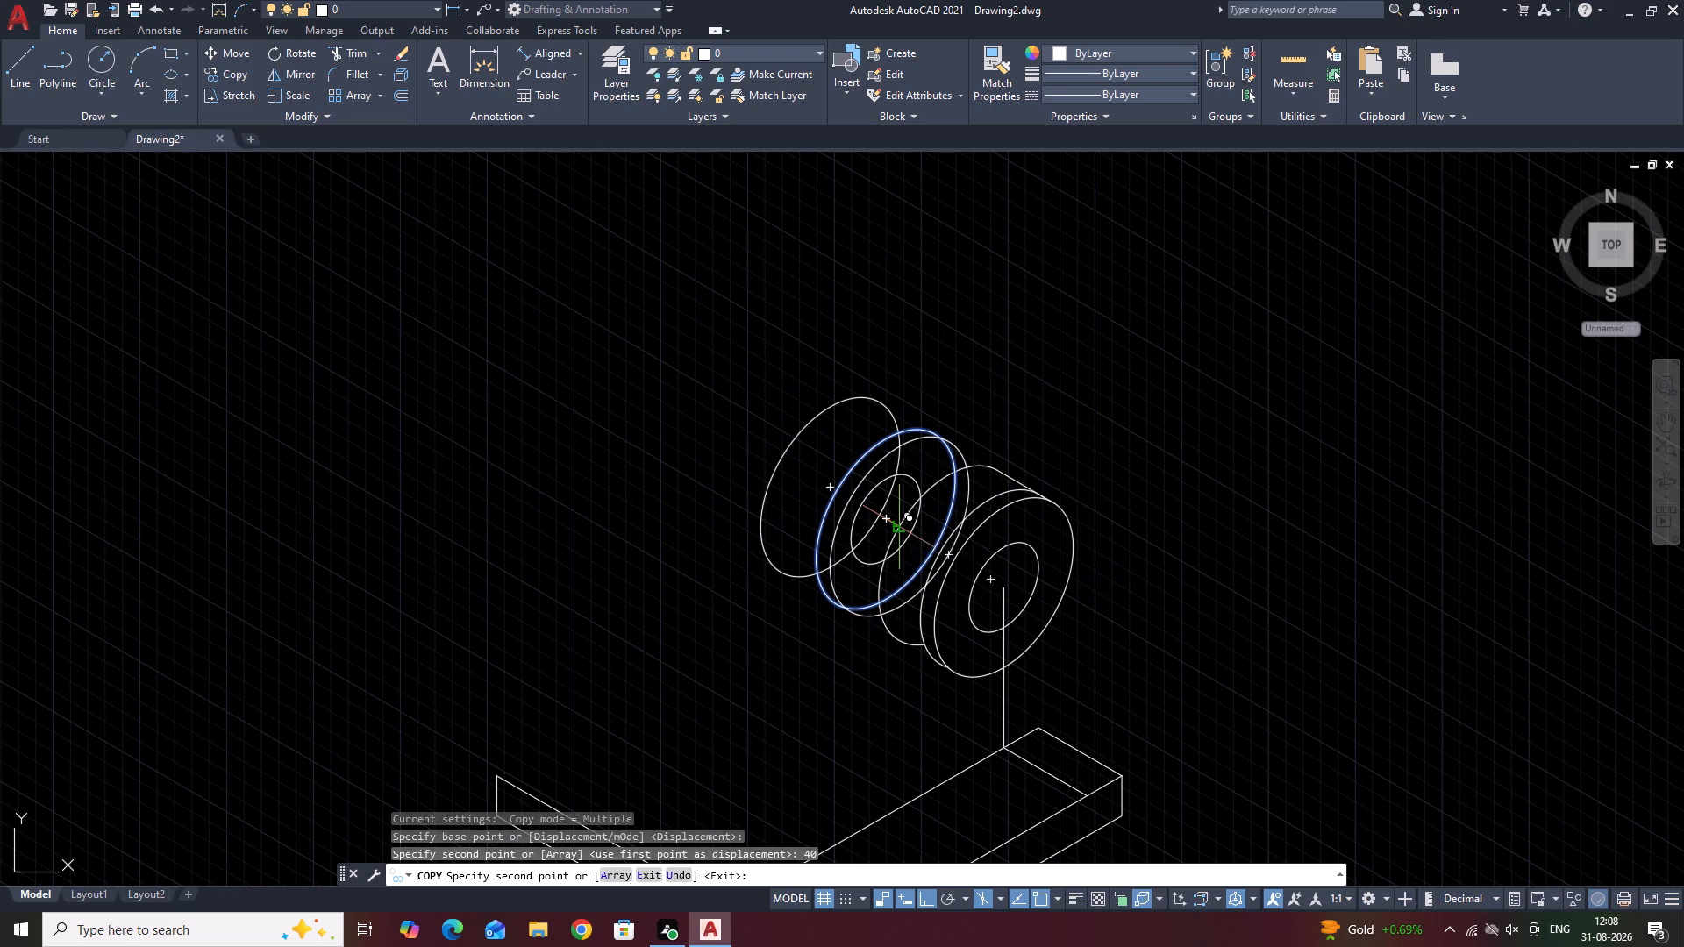
text(10)
key(Return)
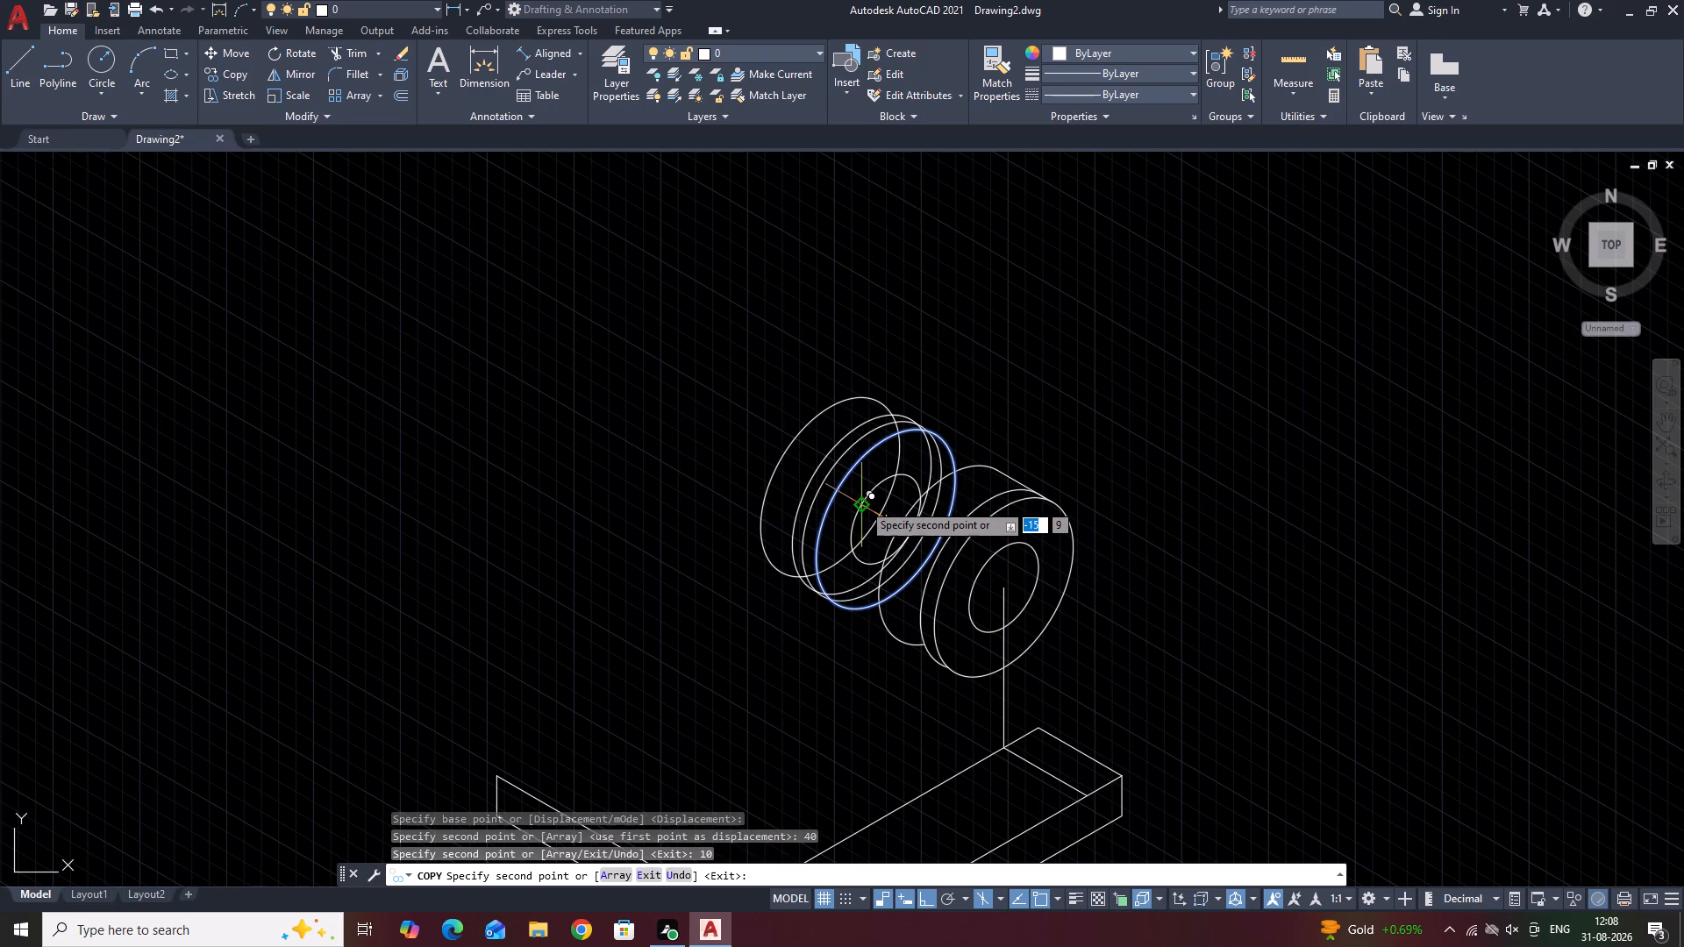
key(space)
Draw the upper edge line along 150° joining the rear cylinder's front outer circle to its 40 mm copy.
middle_drag(989, 361, 973, 361)
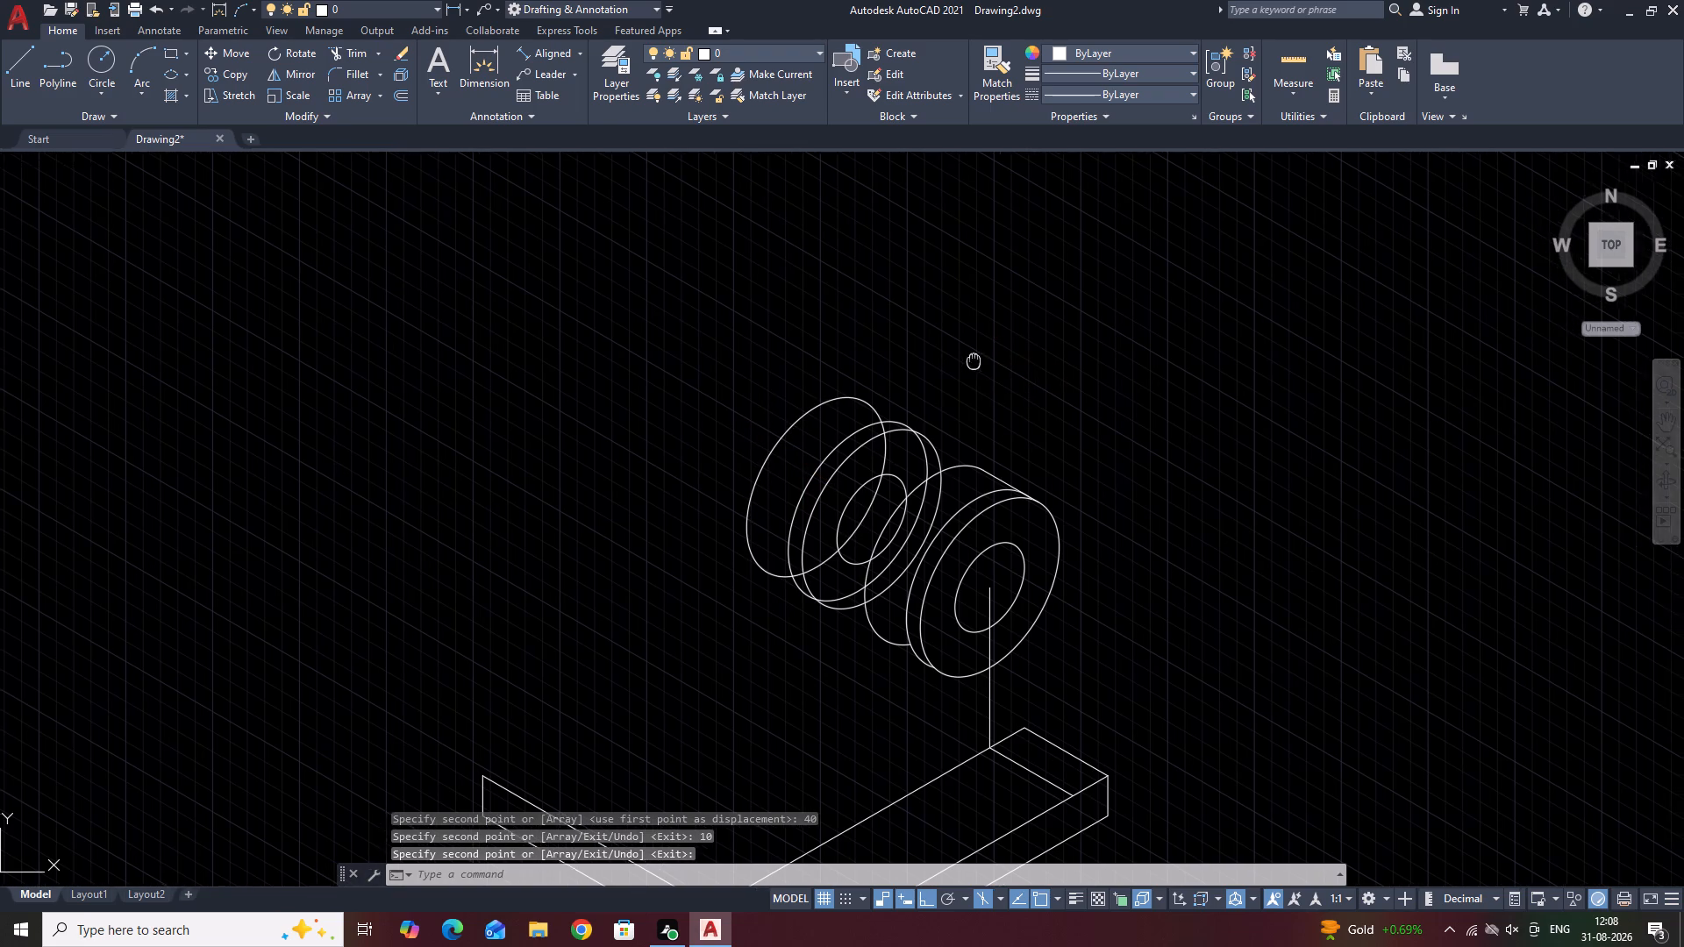
middle_drag(973, 361, 802, 326)
click(12, 53)
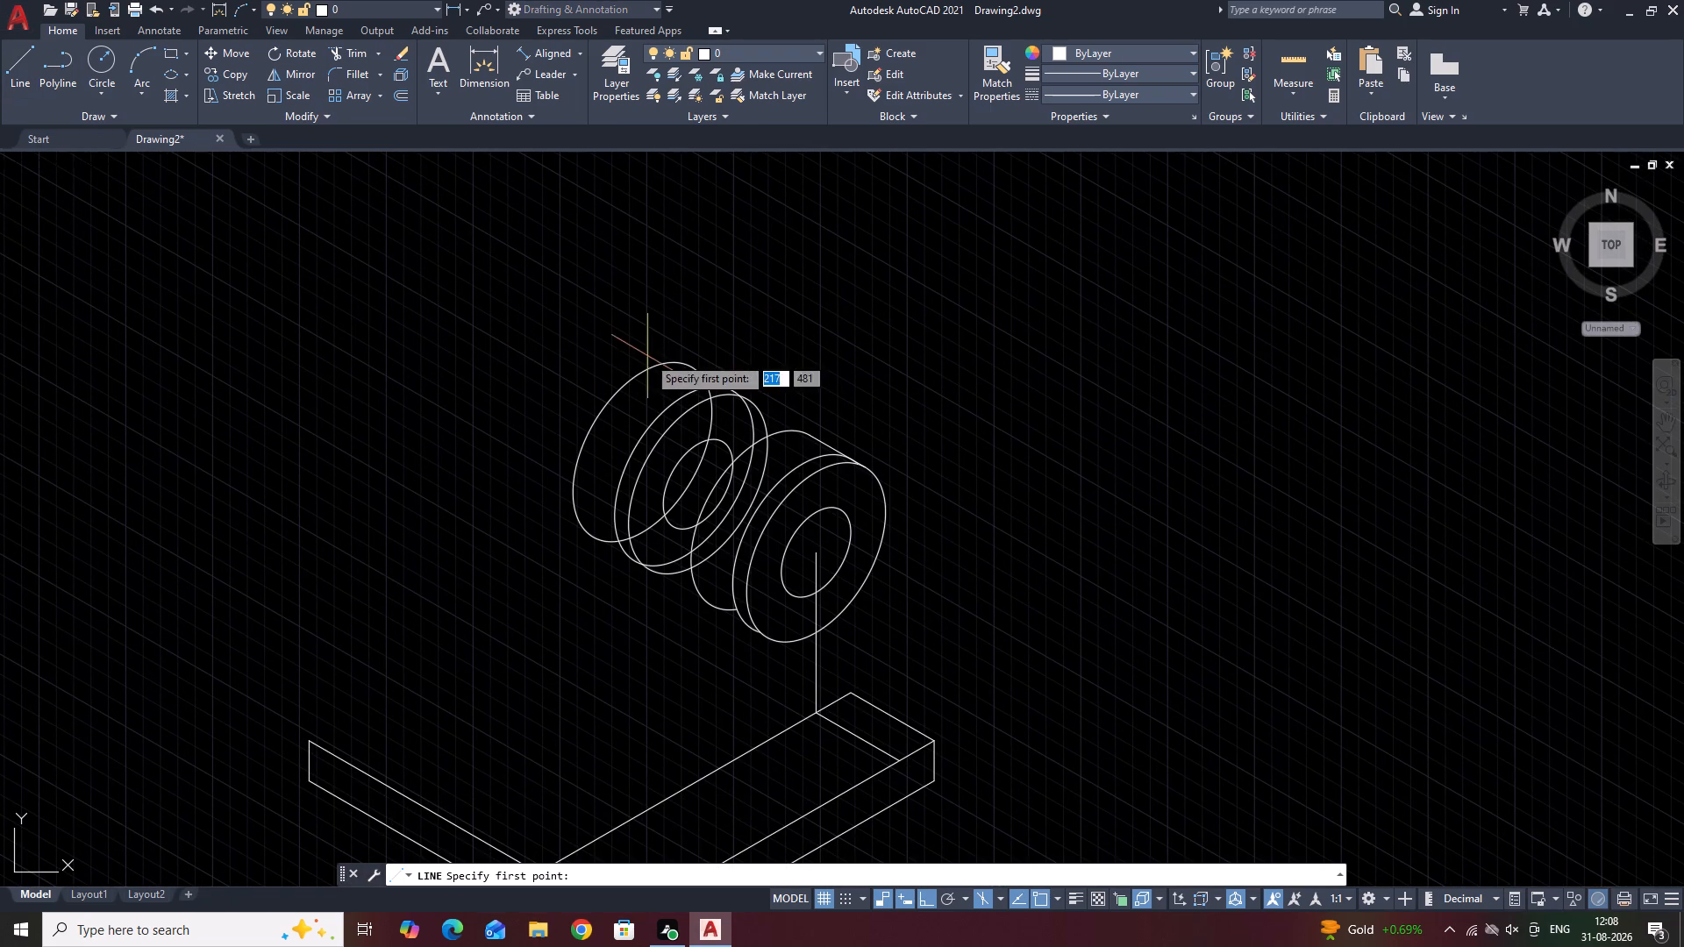
scroll(760, 413, up, 1)
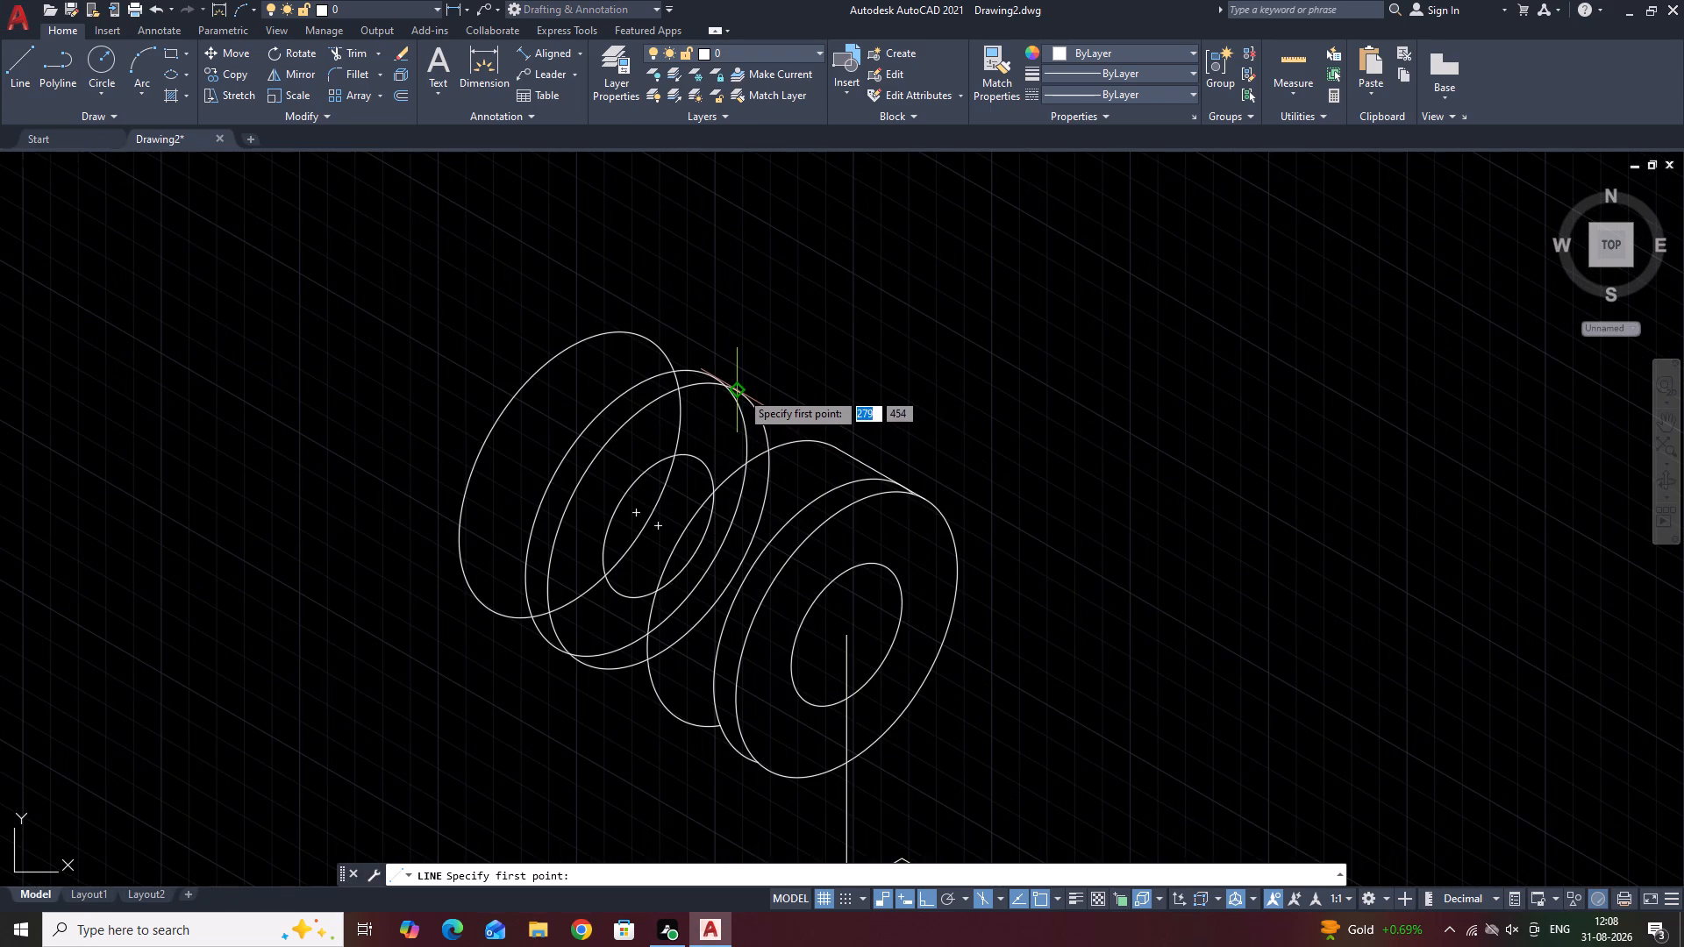
click(740, 391)
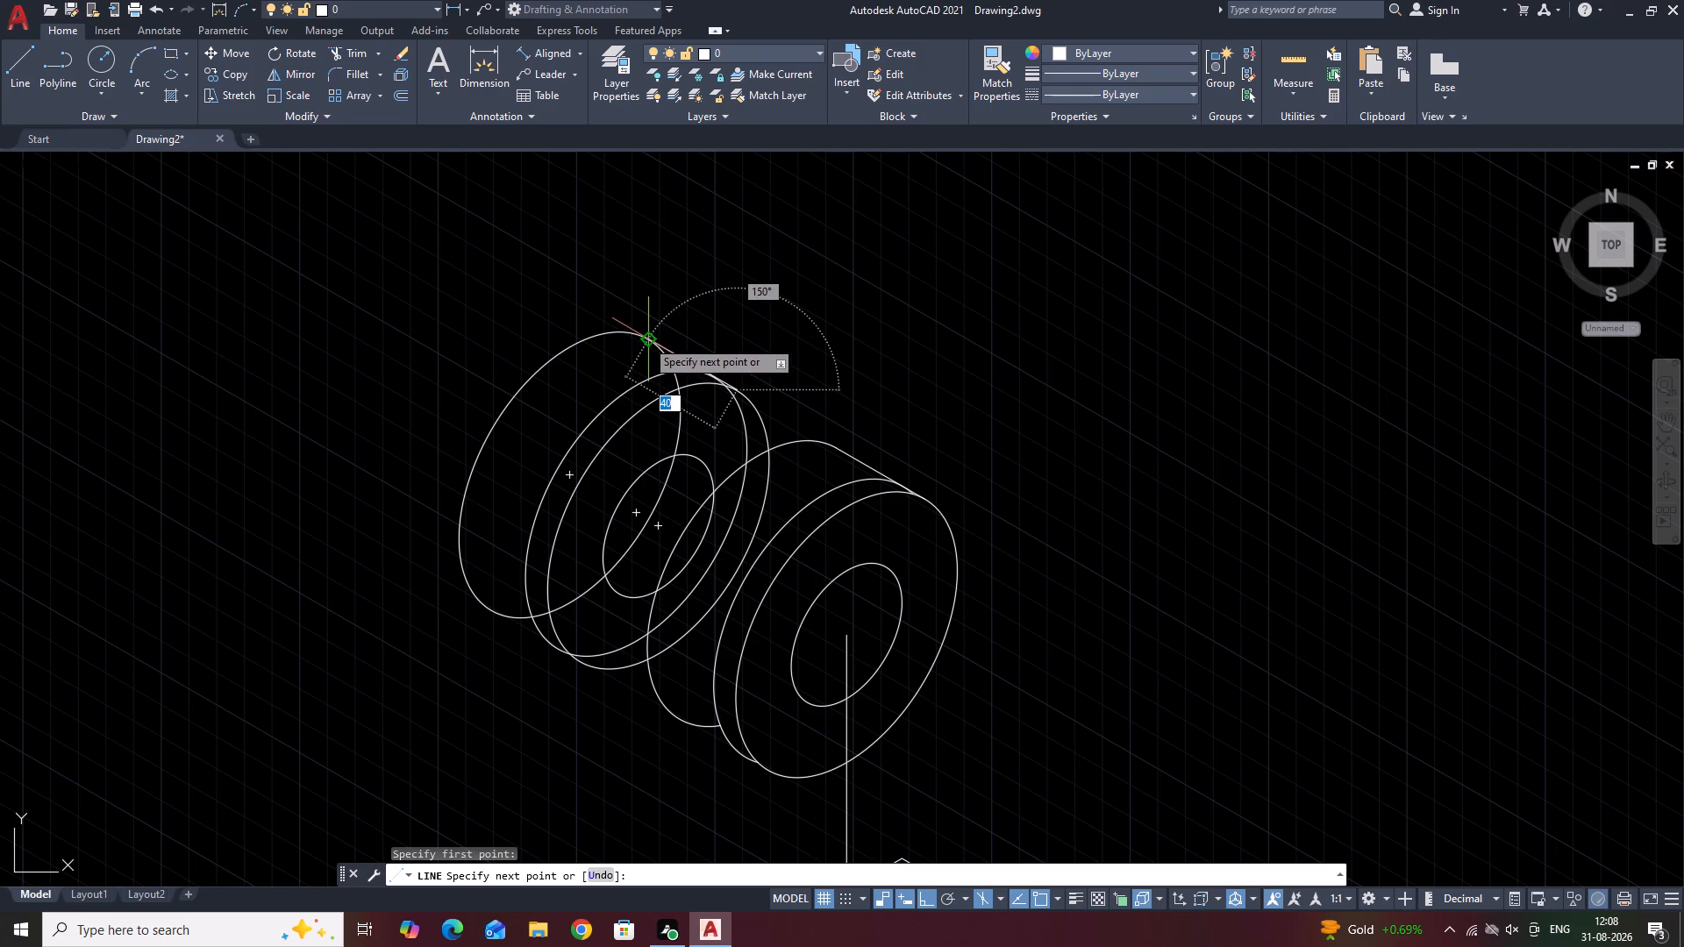
click(646, 339)
key(space)
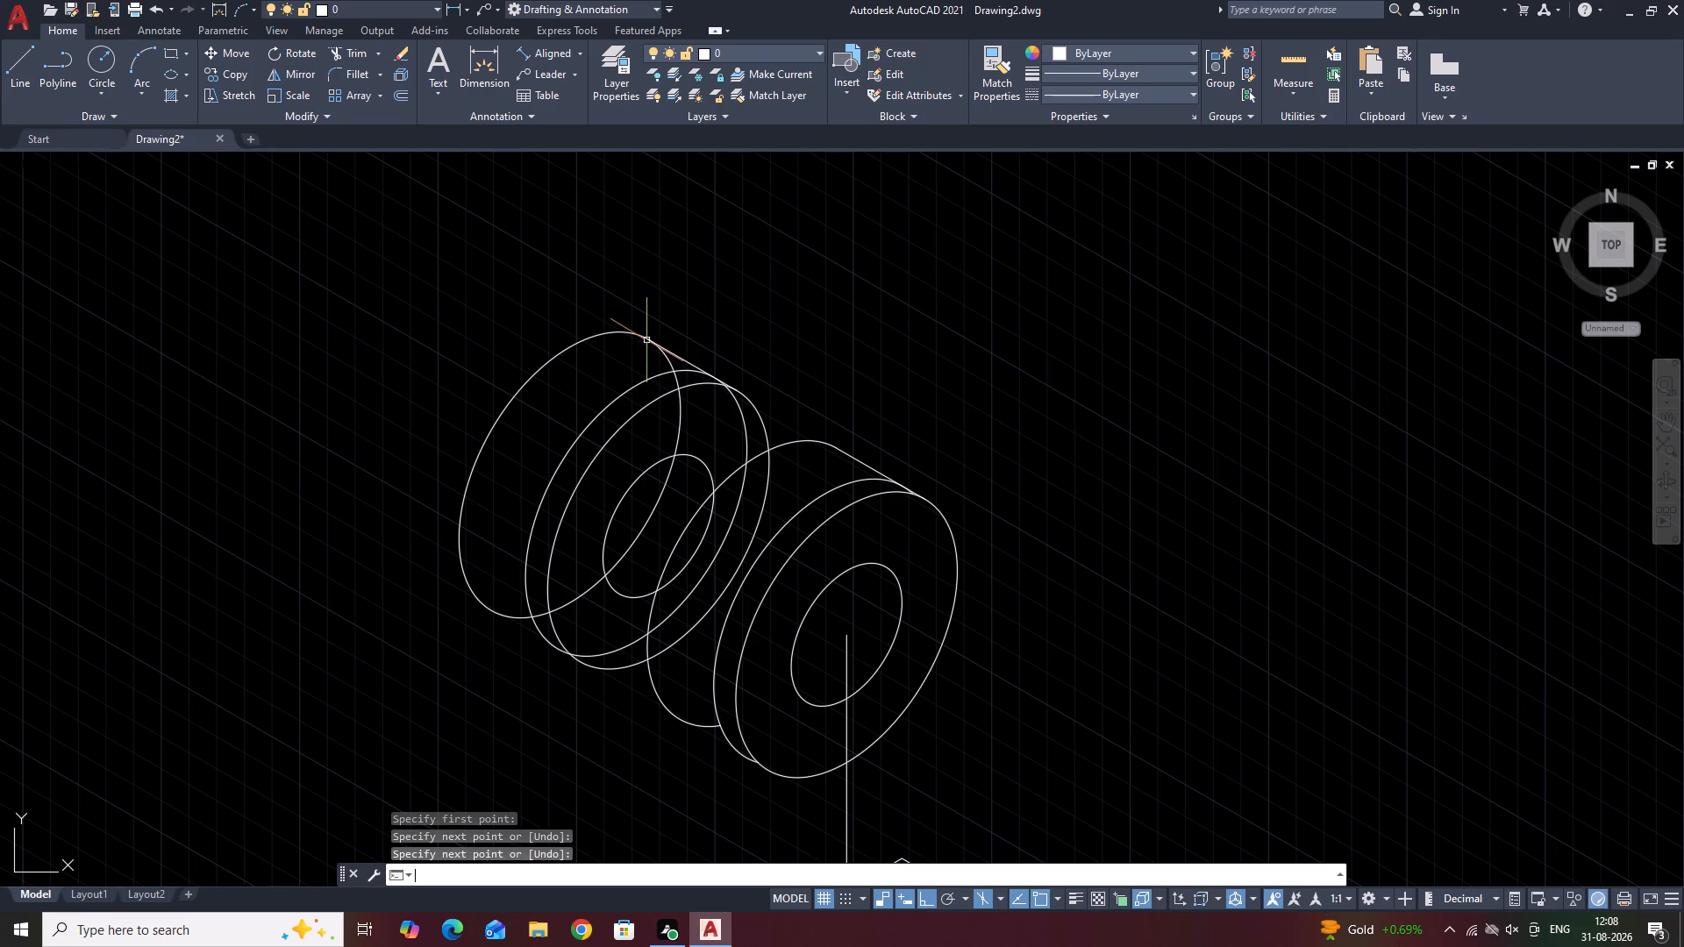
Trim the rear cylinder's outer, hole and 10 mm offset circles where the front cylinder hides them, plus the offset circles' hidden upper arcs.
middle_drag(806, 373, 814, 317)
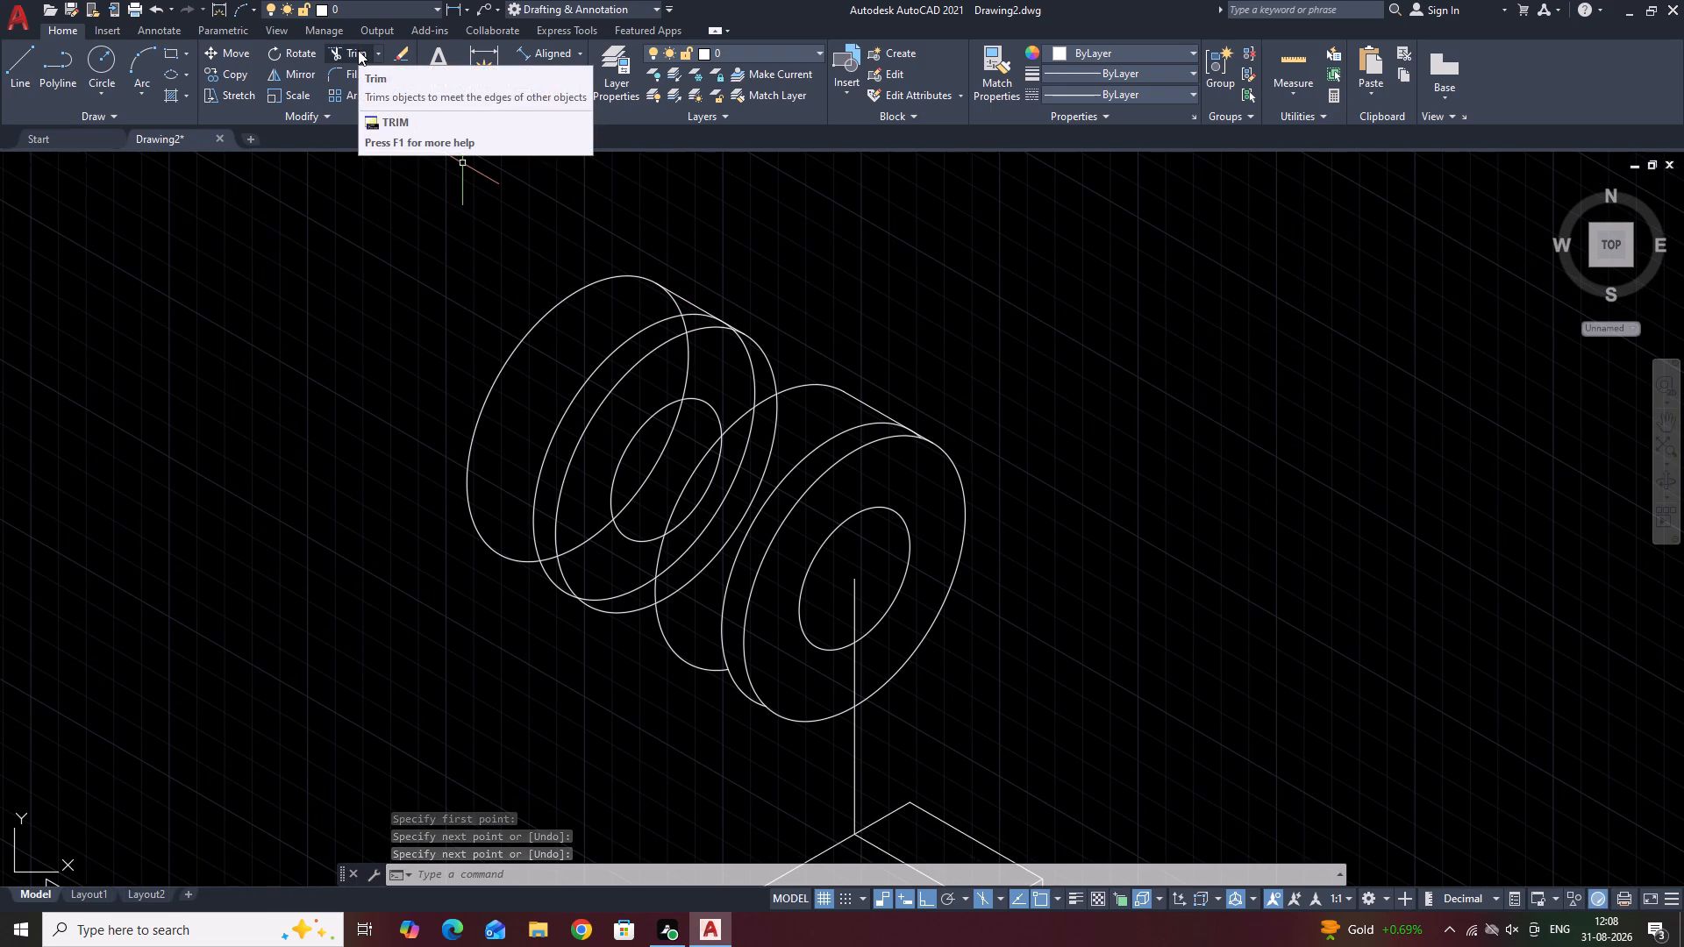
click(358, 50)
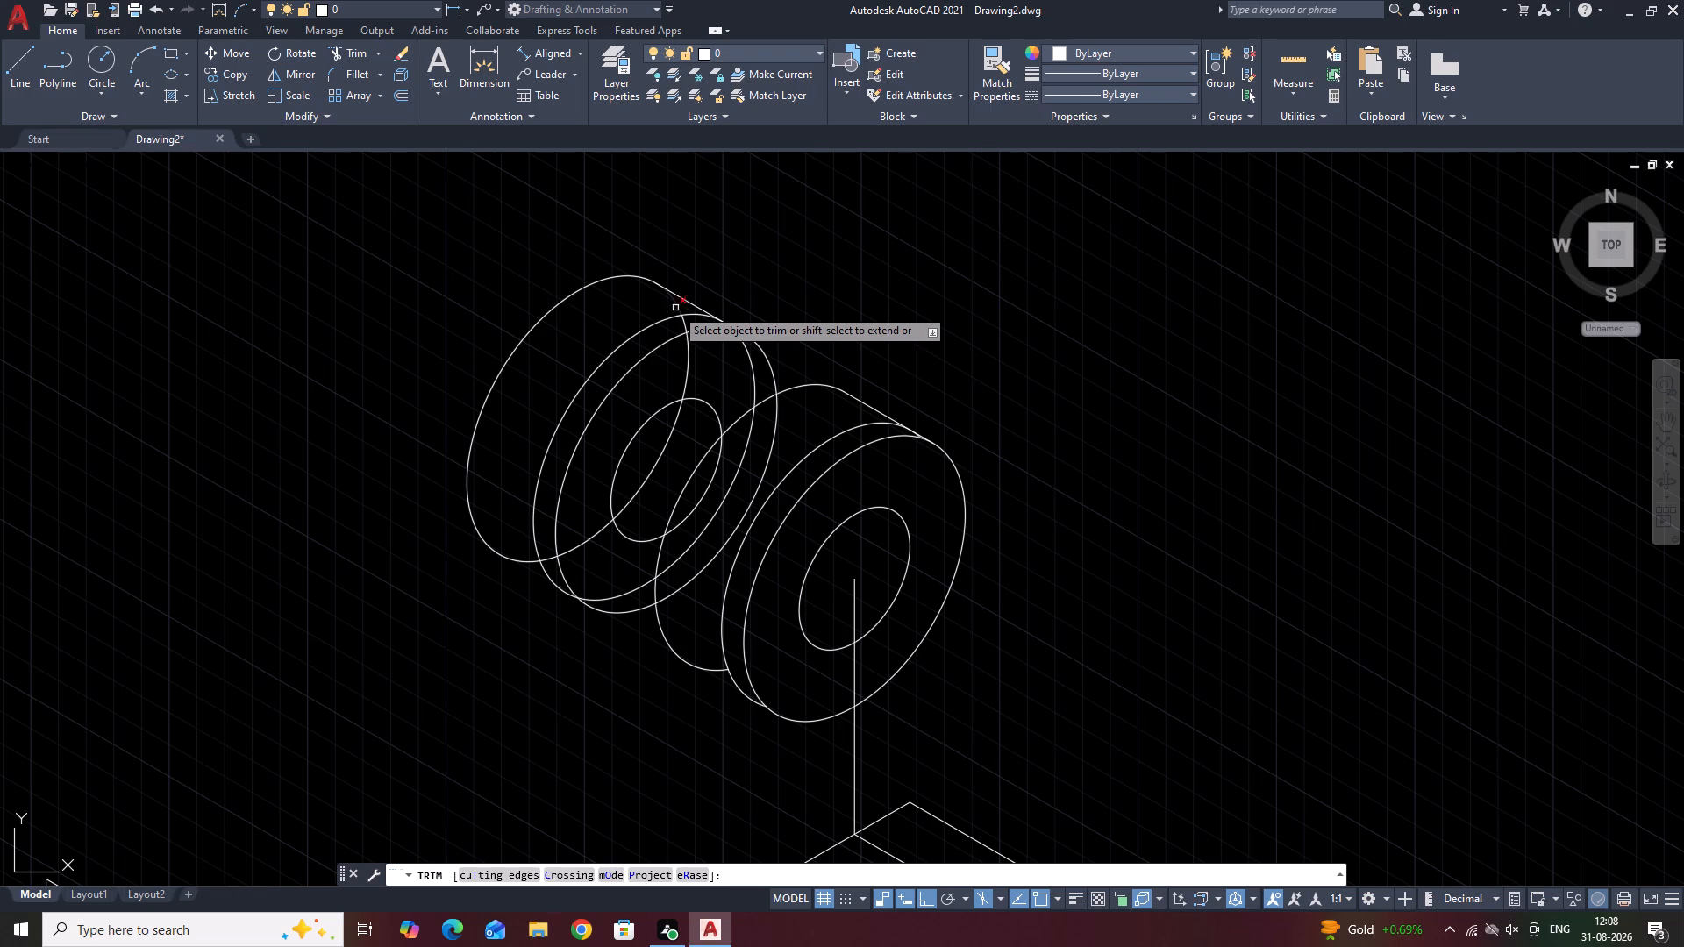
click(679, 308)
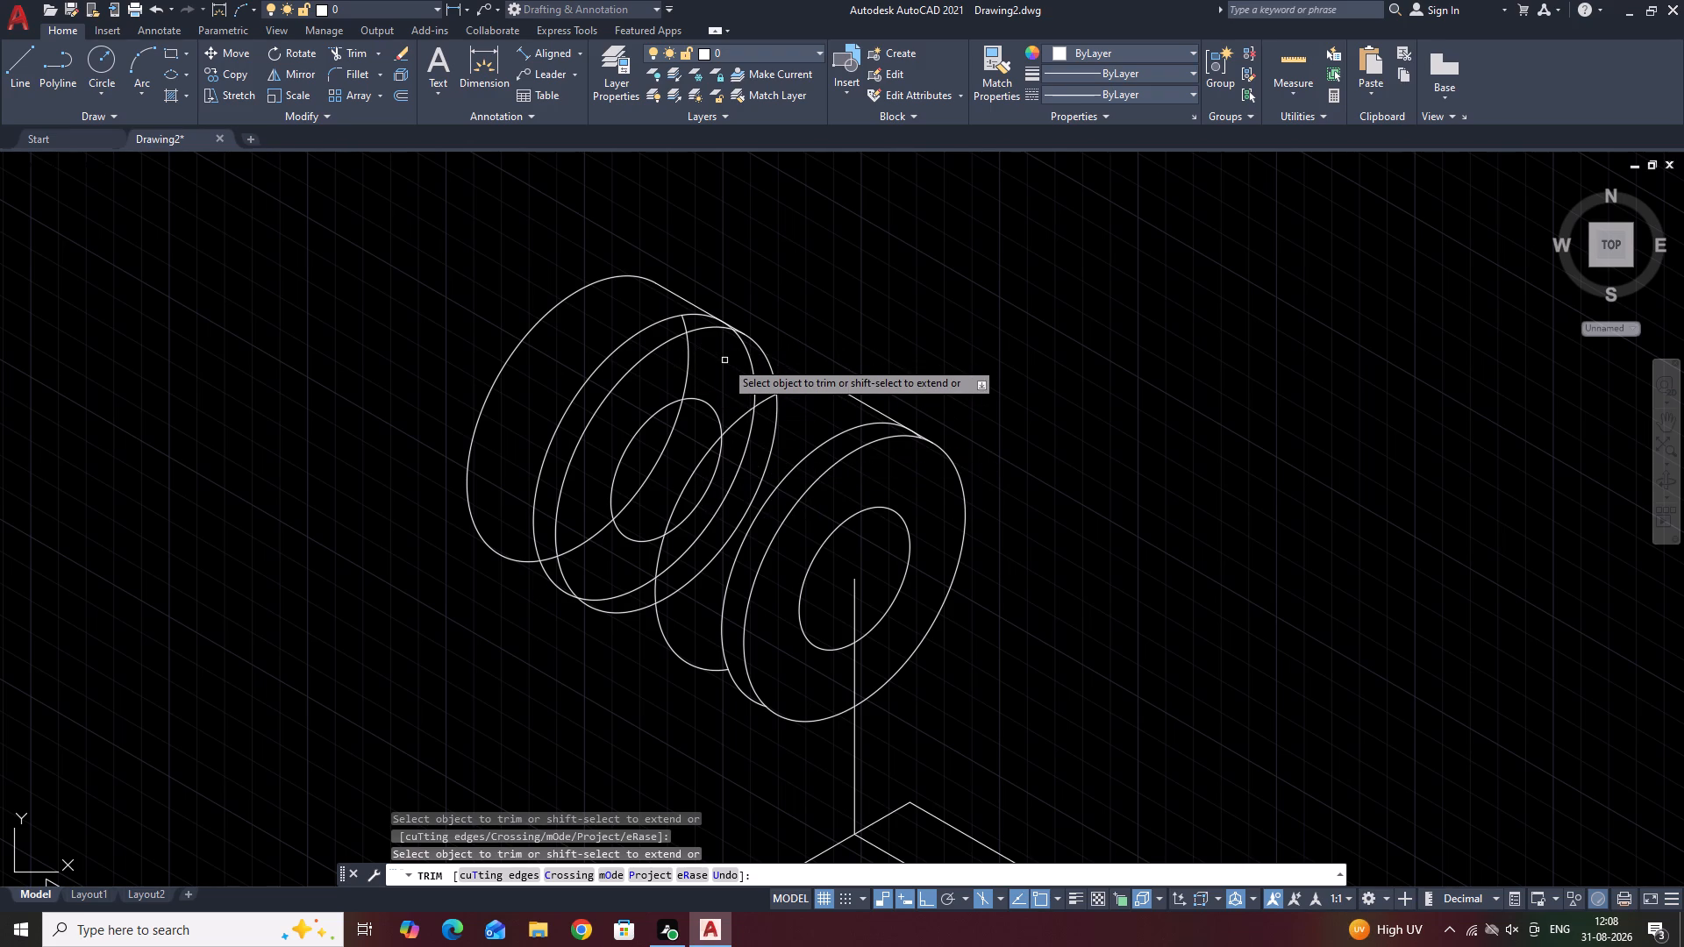
click(774, 429)
click(717, 459)
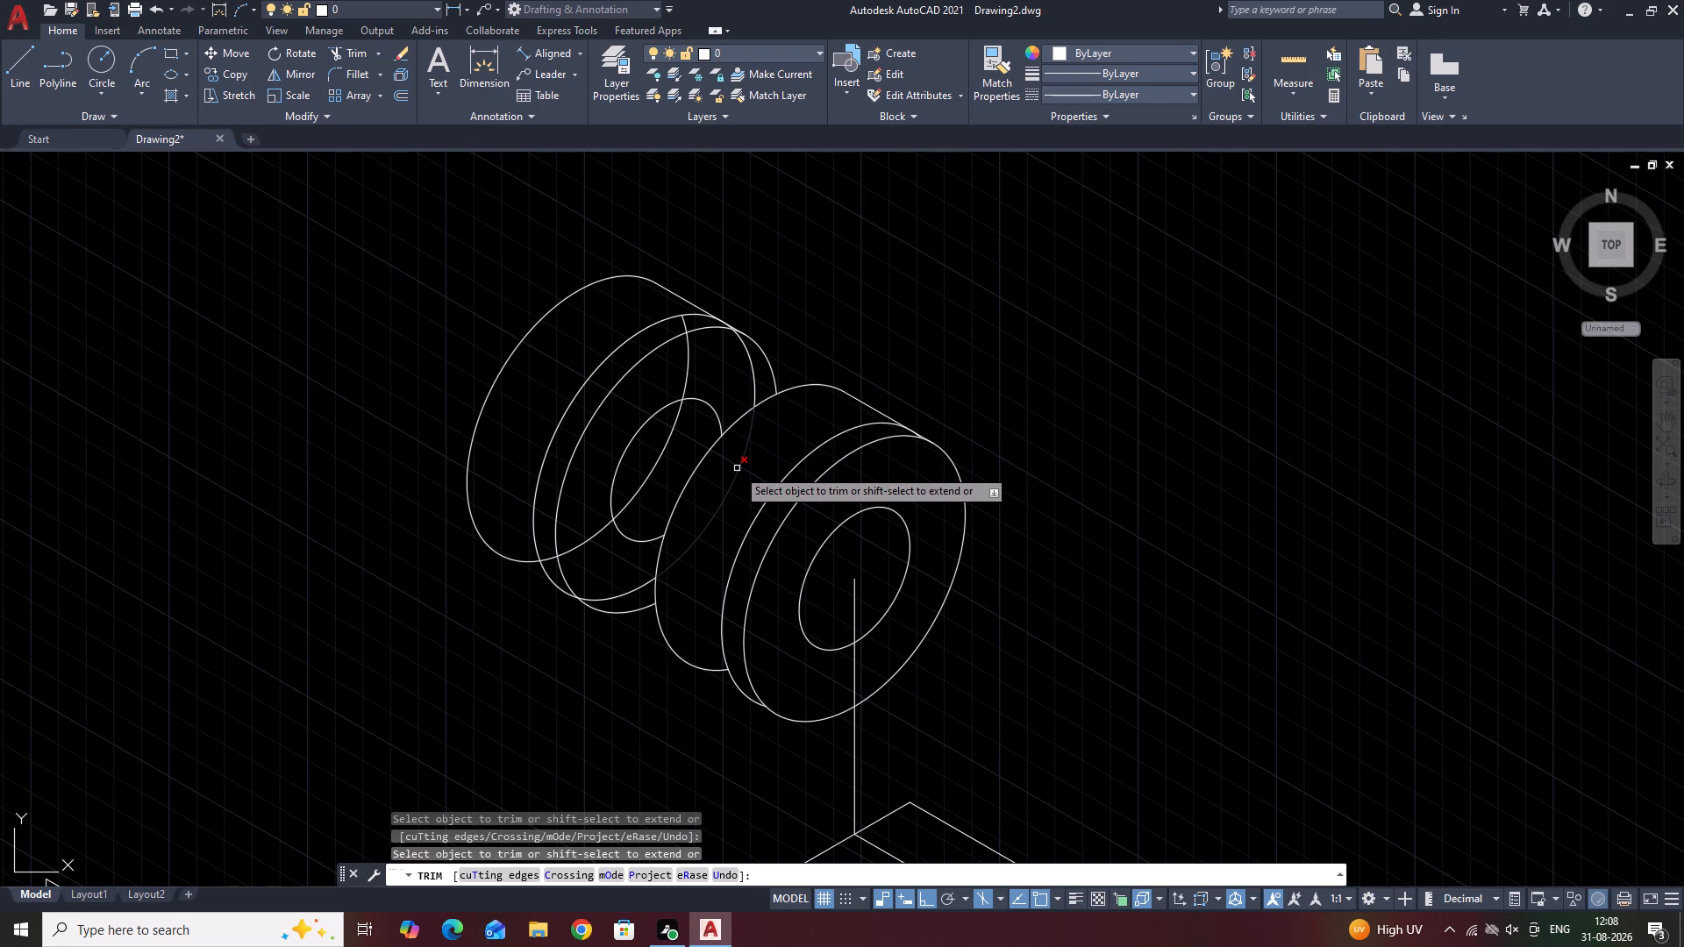
click(737, 468)
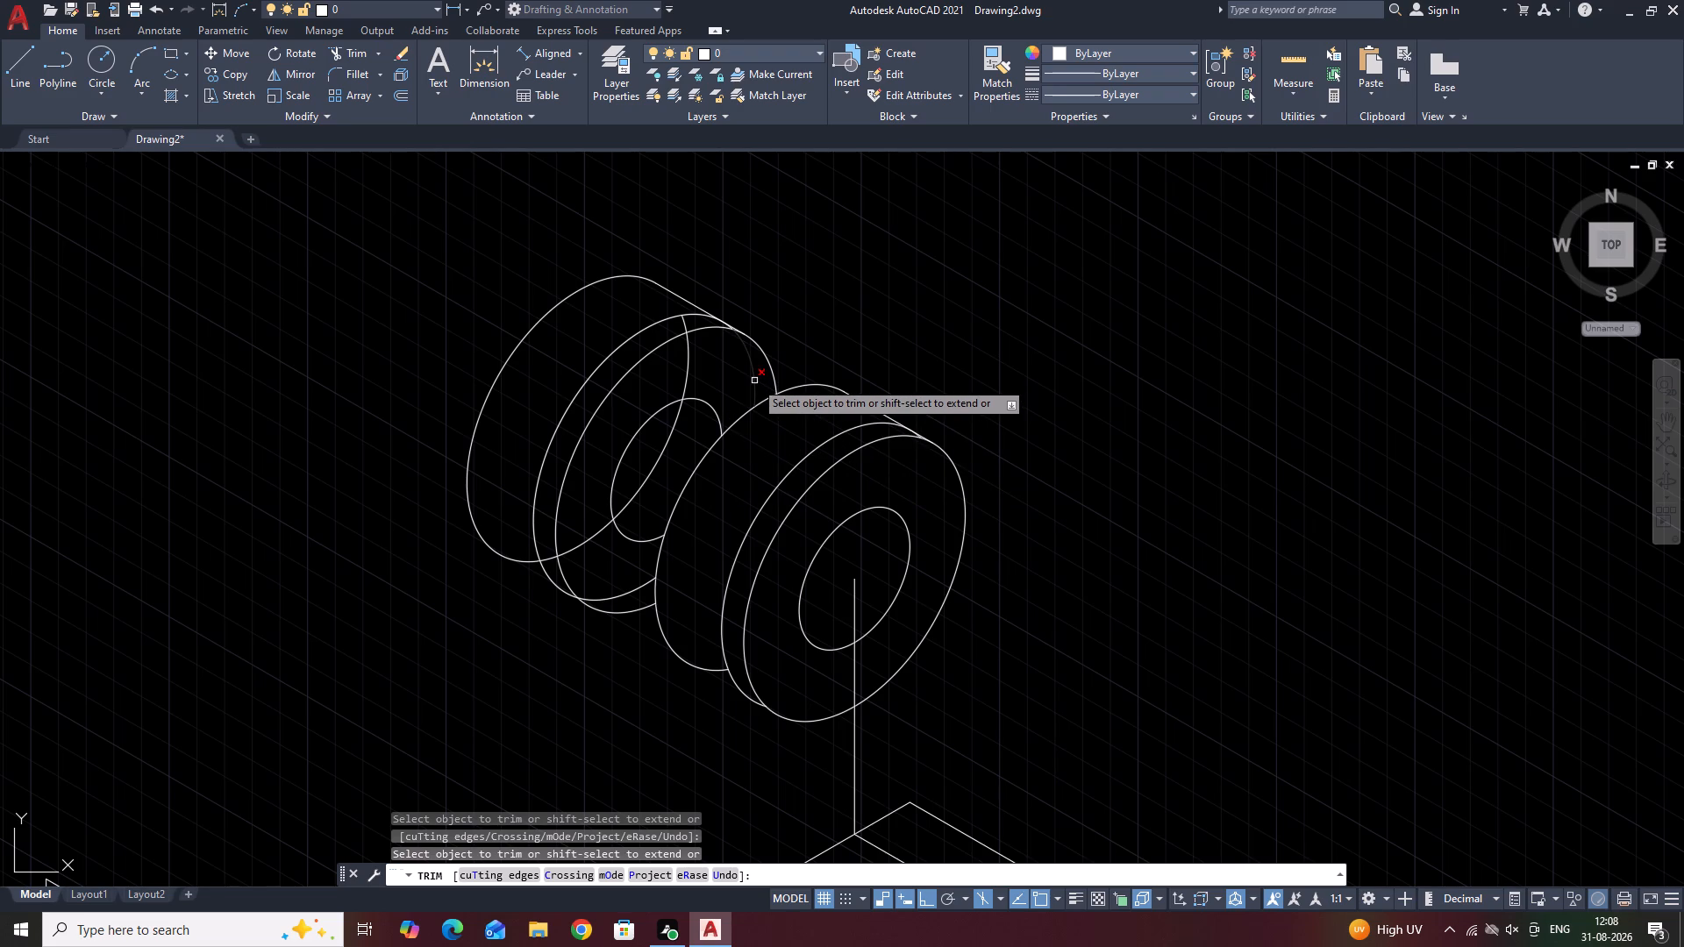
click(754, 381)
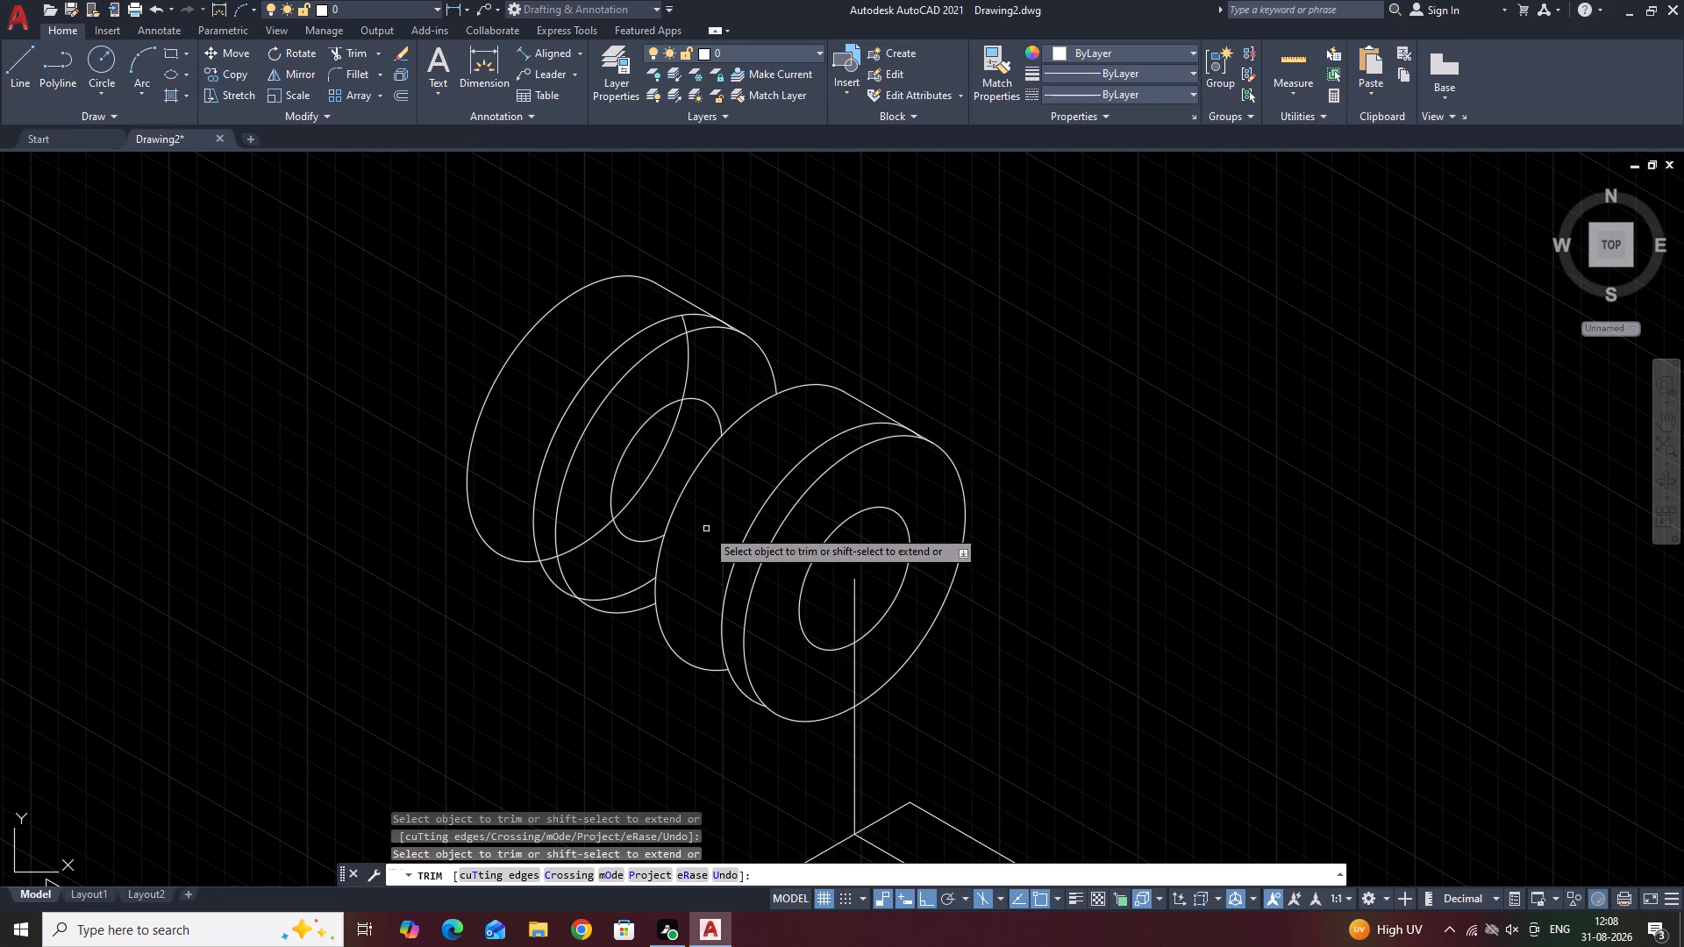
Trim the remaining parts of the 40 mm and 10 mm copied circles hidden behind the rear cylinder's front face and rim.
middle_drag(706, 529, 749, 536)
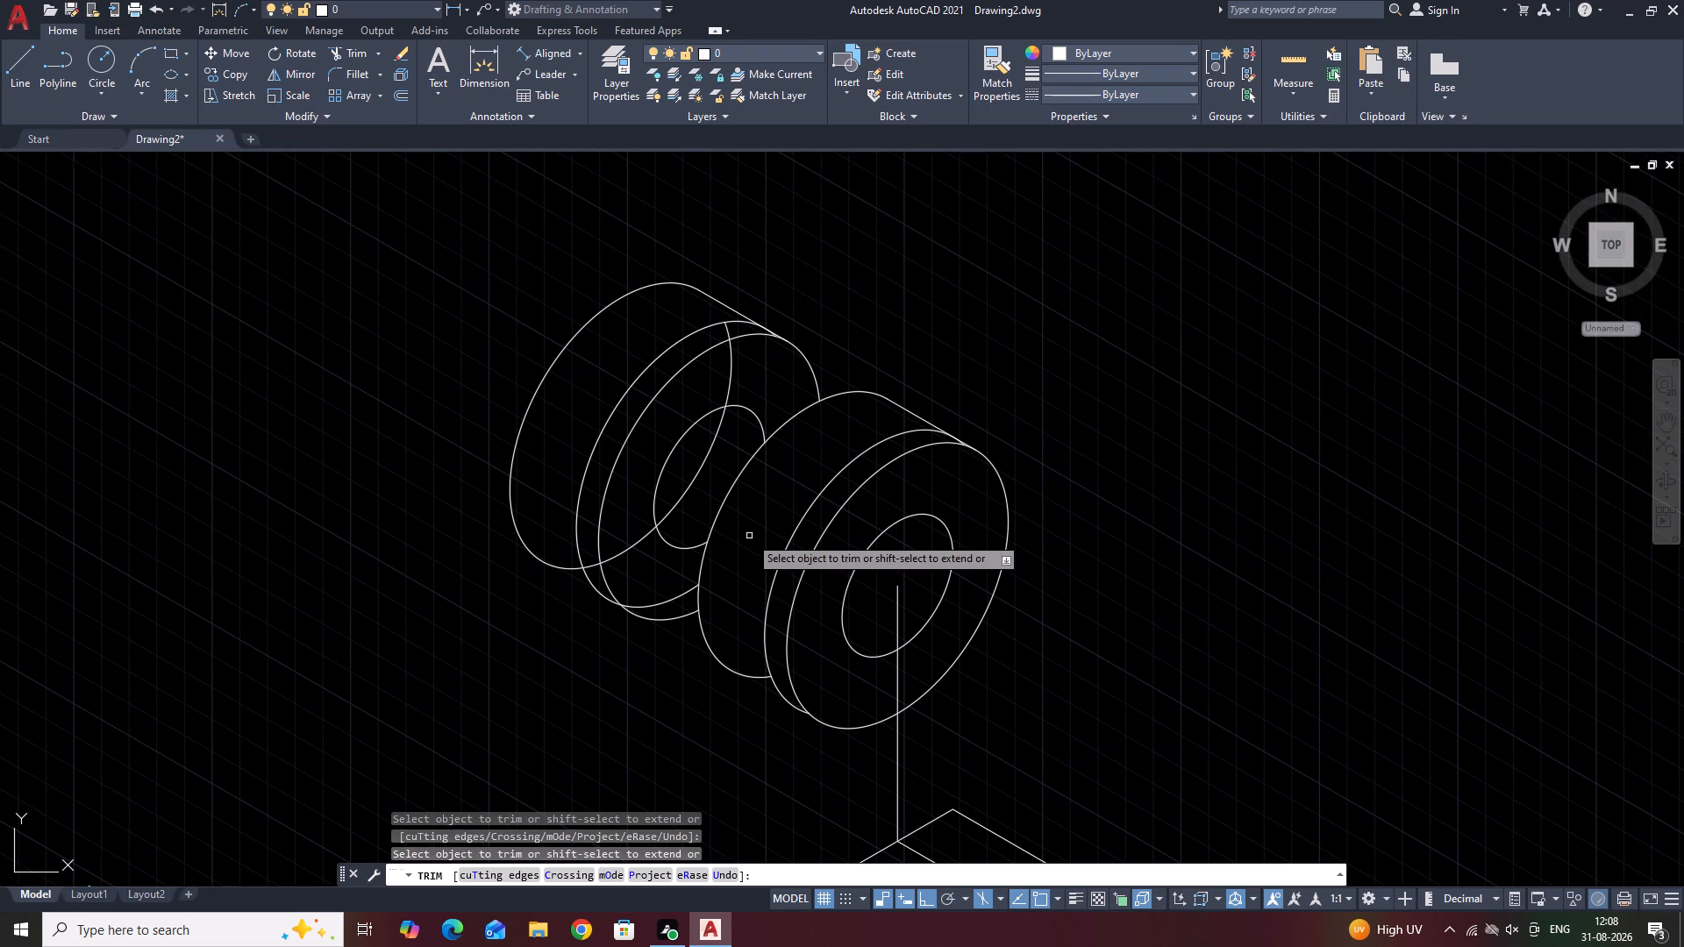
click(730, 360)
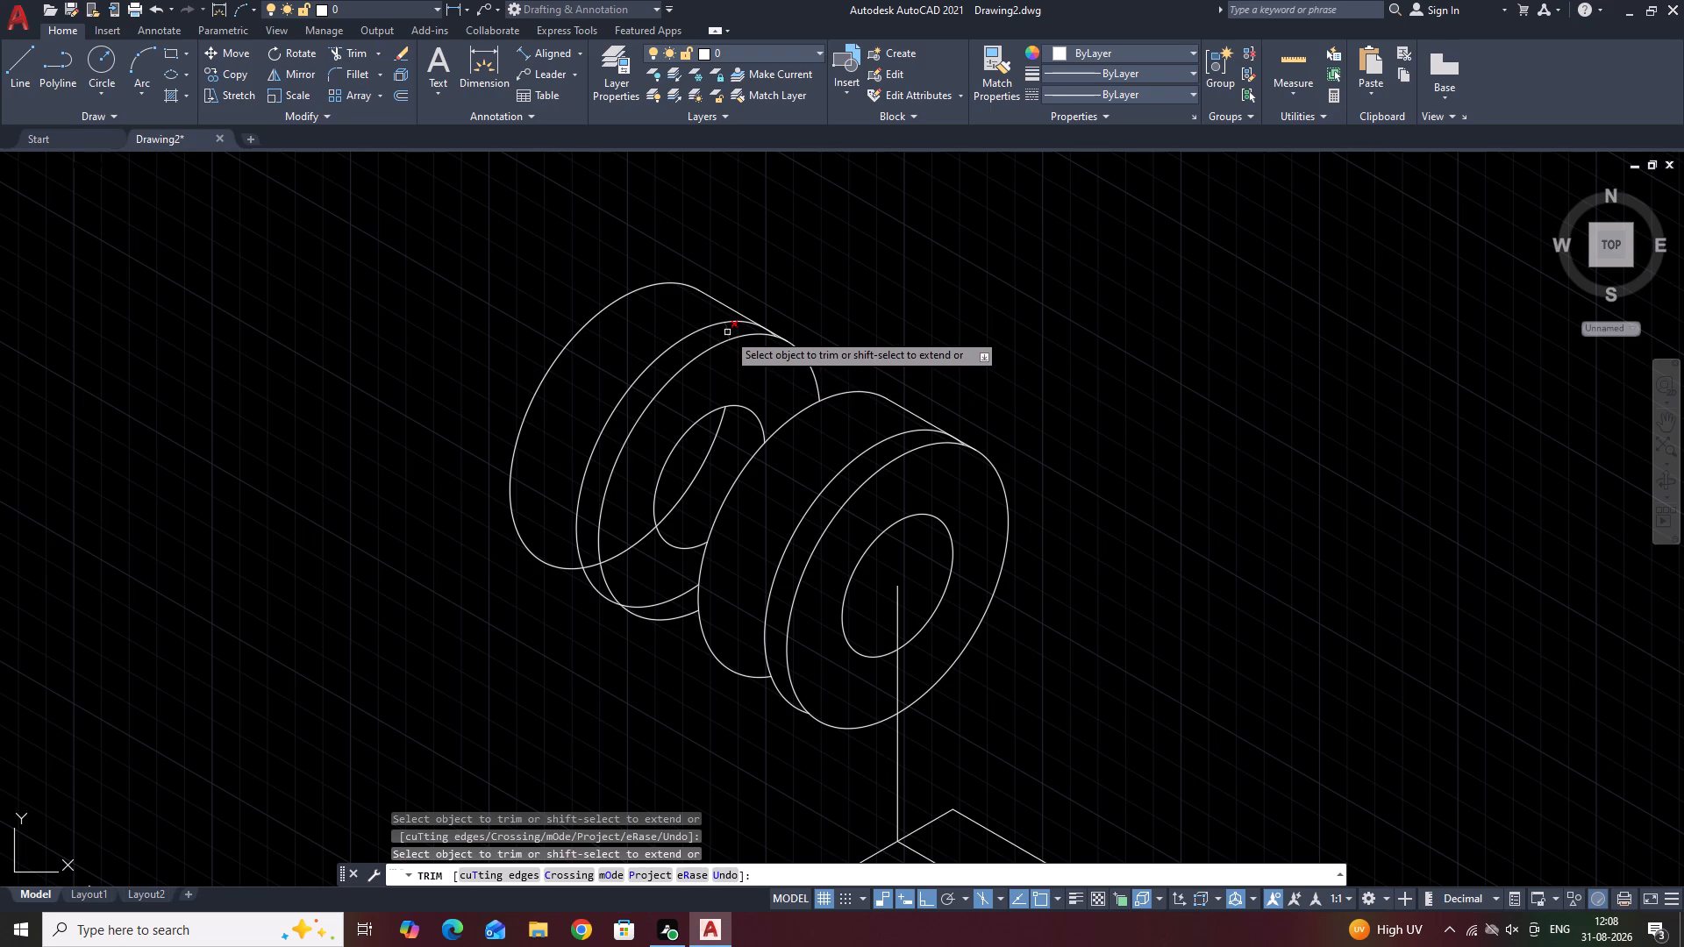
click(727, 332)
click(707, 454)
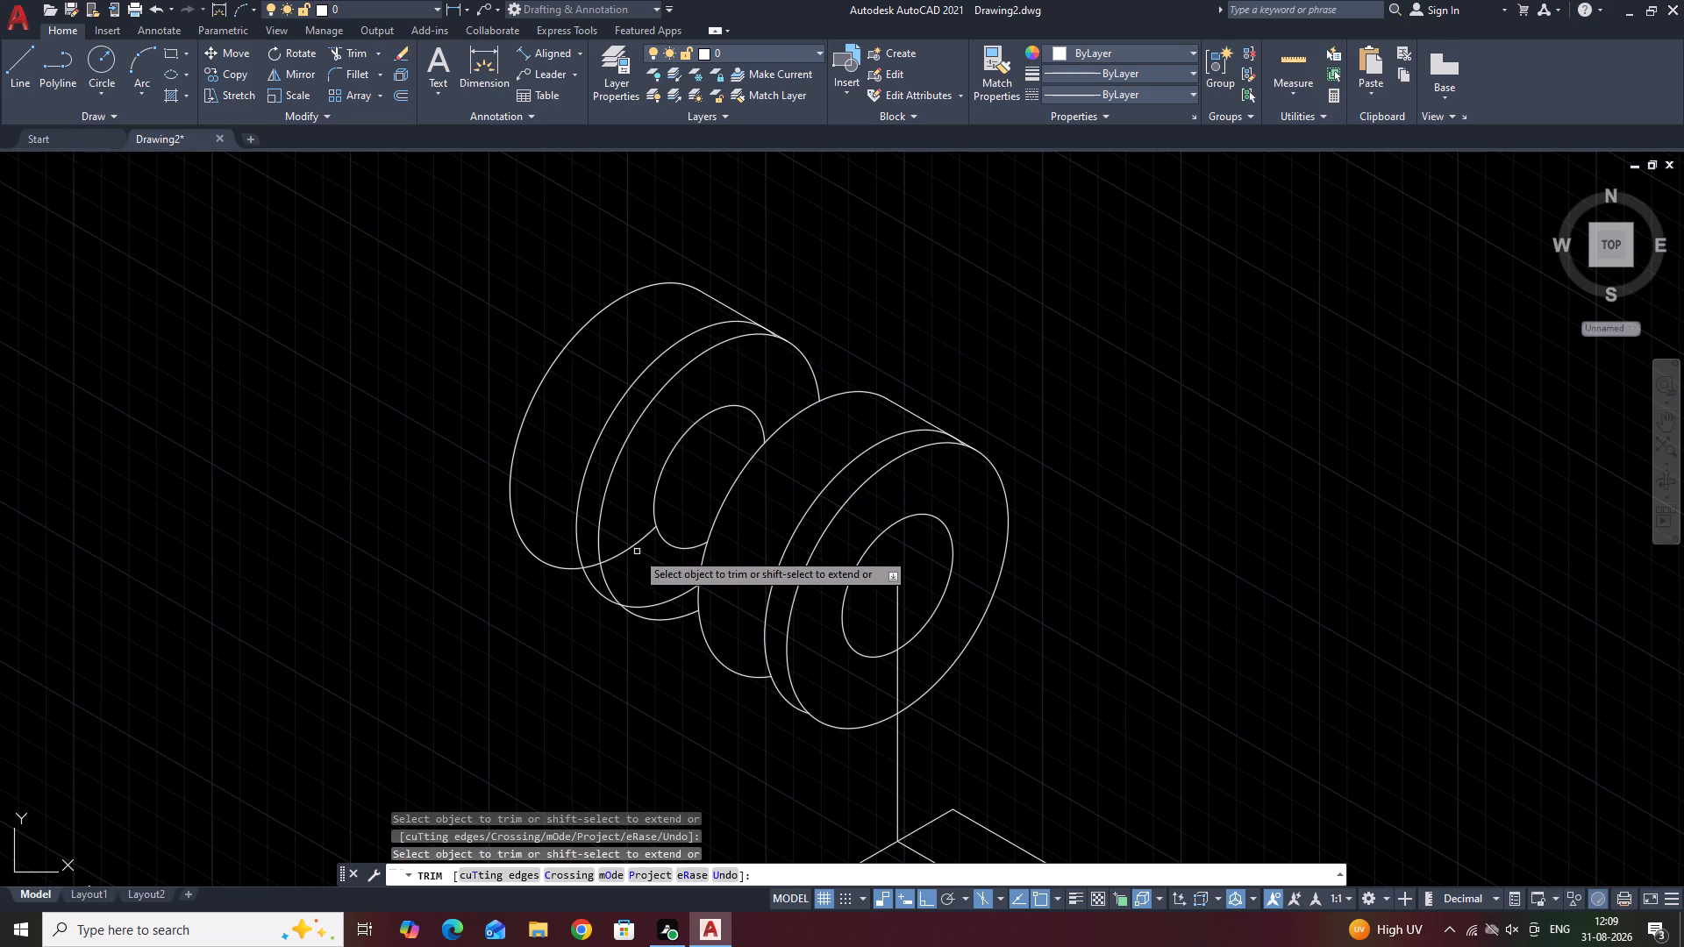
click(630, 547)
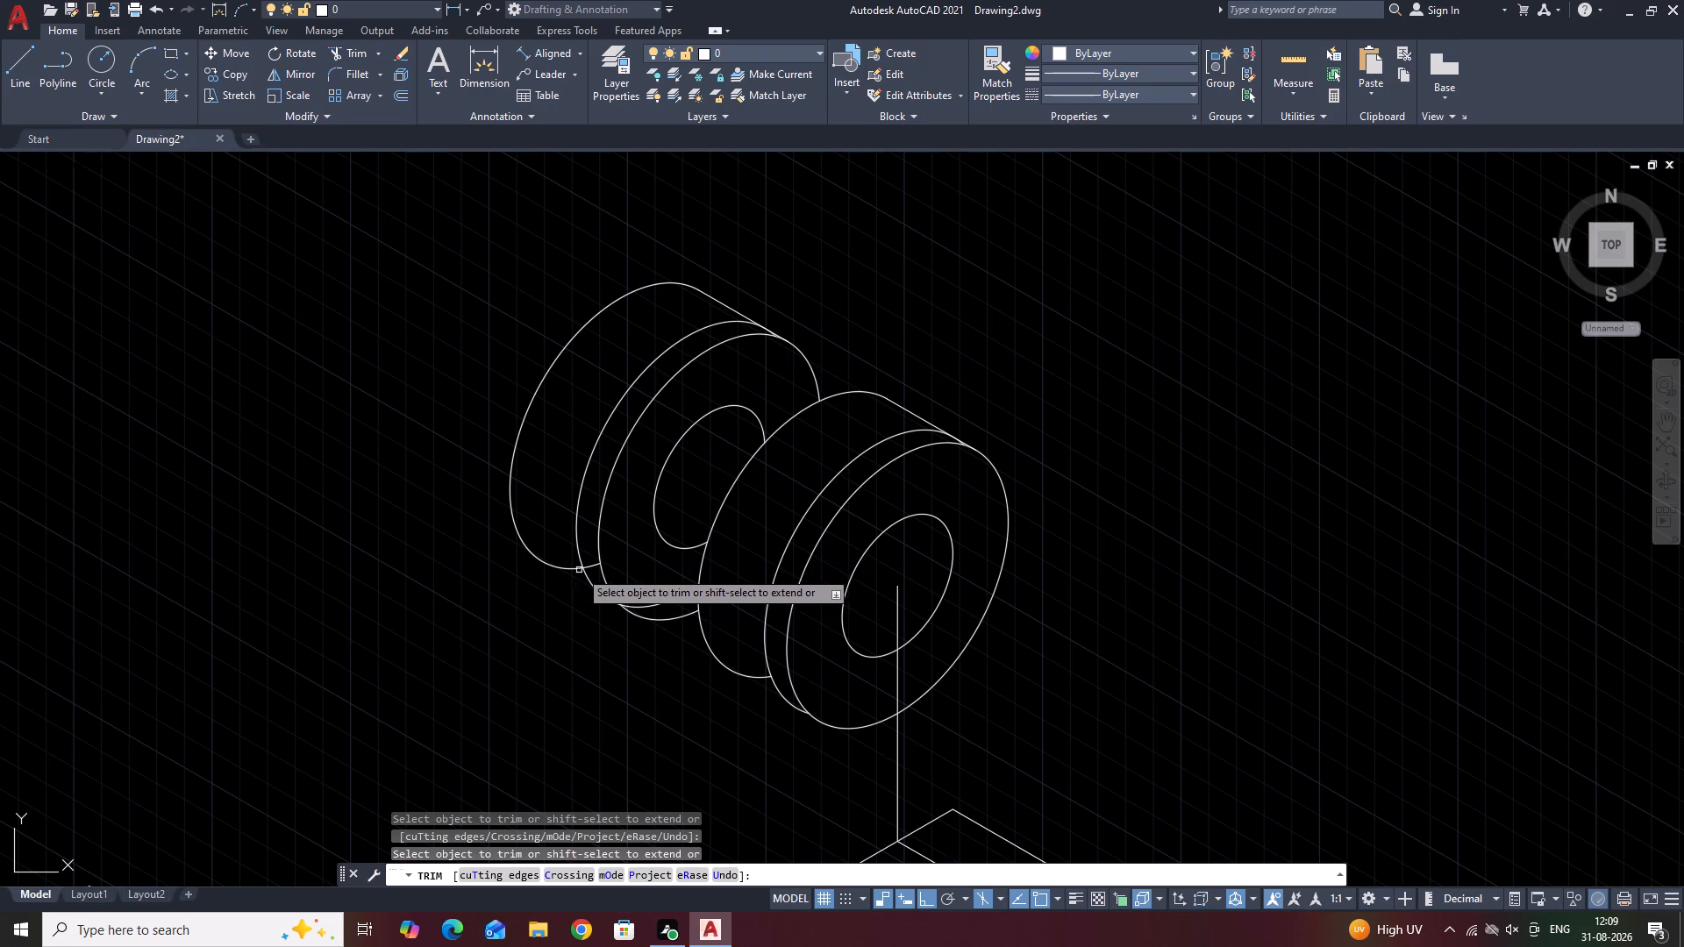
click(590, 568)
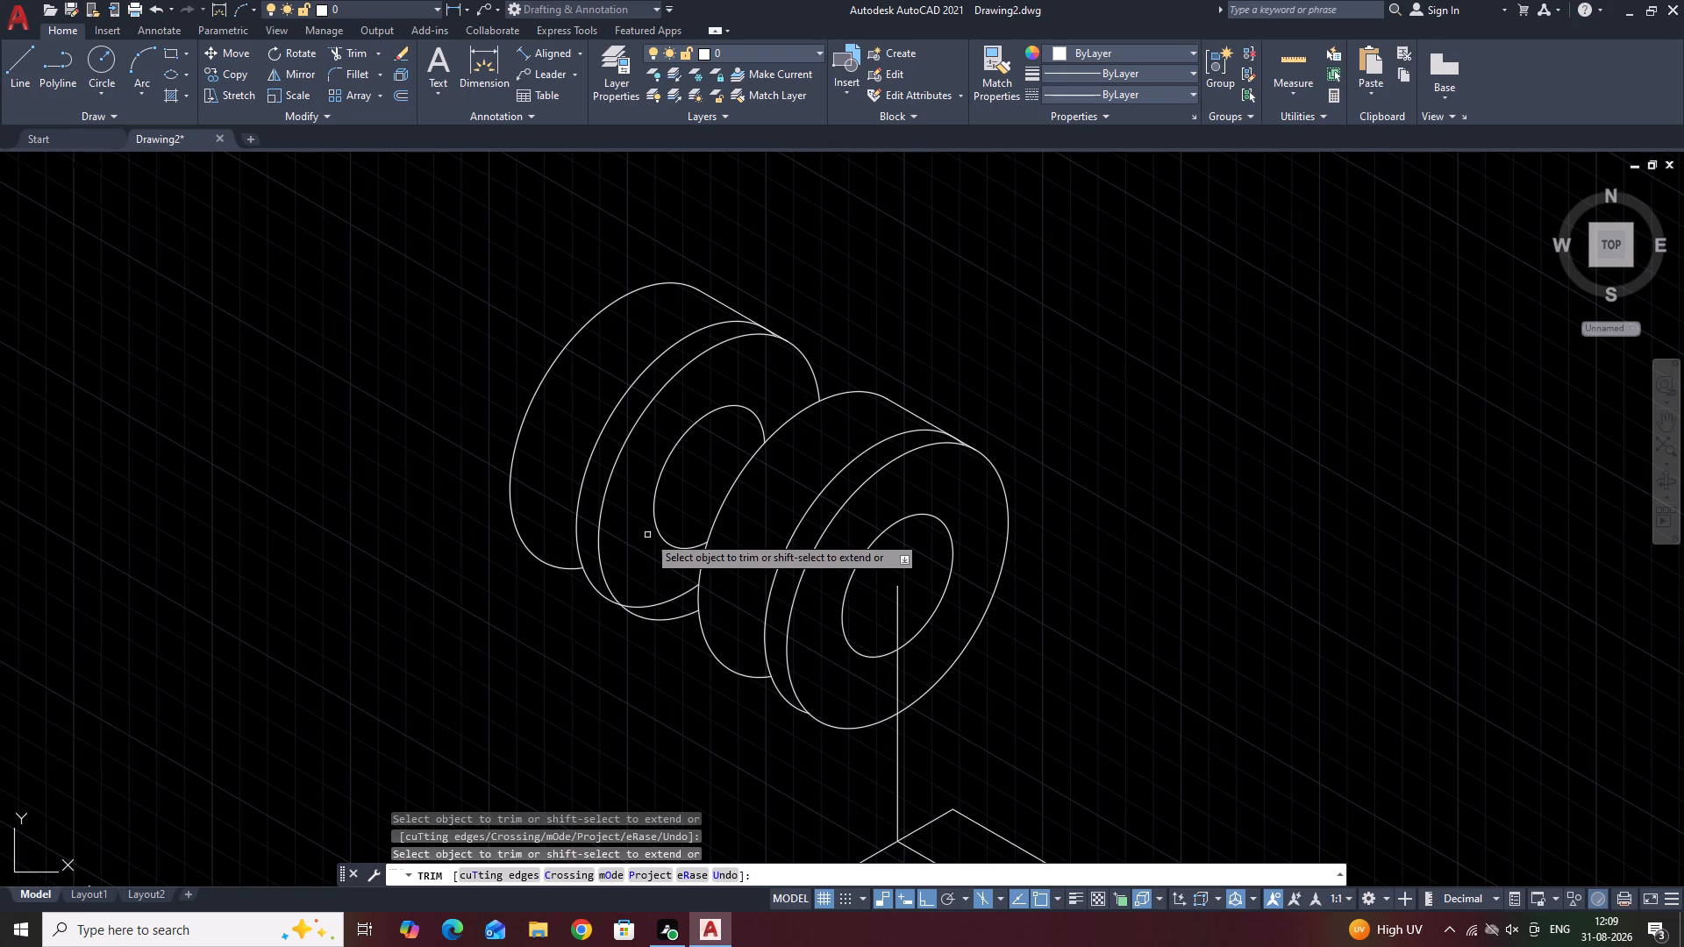
click(664, 602)
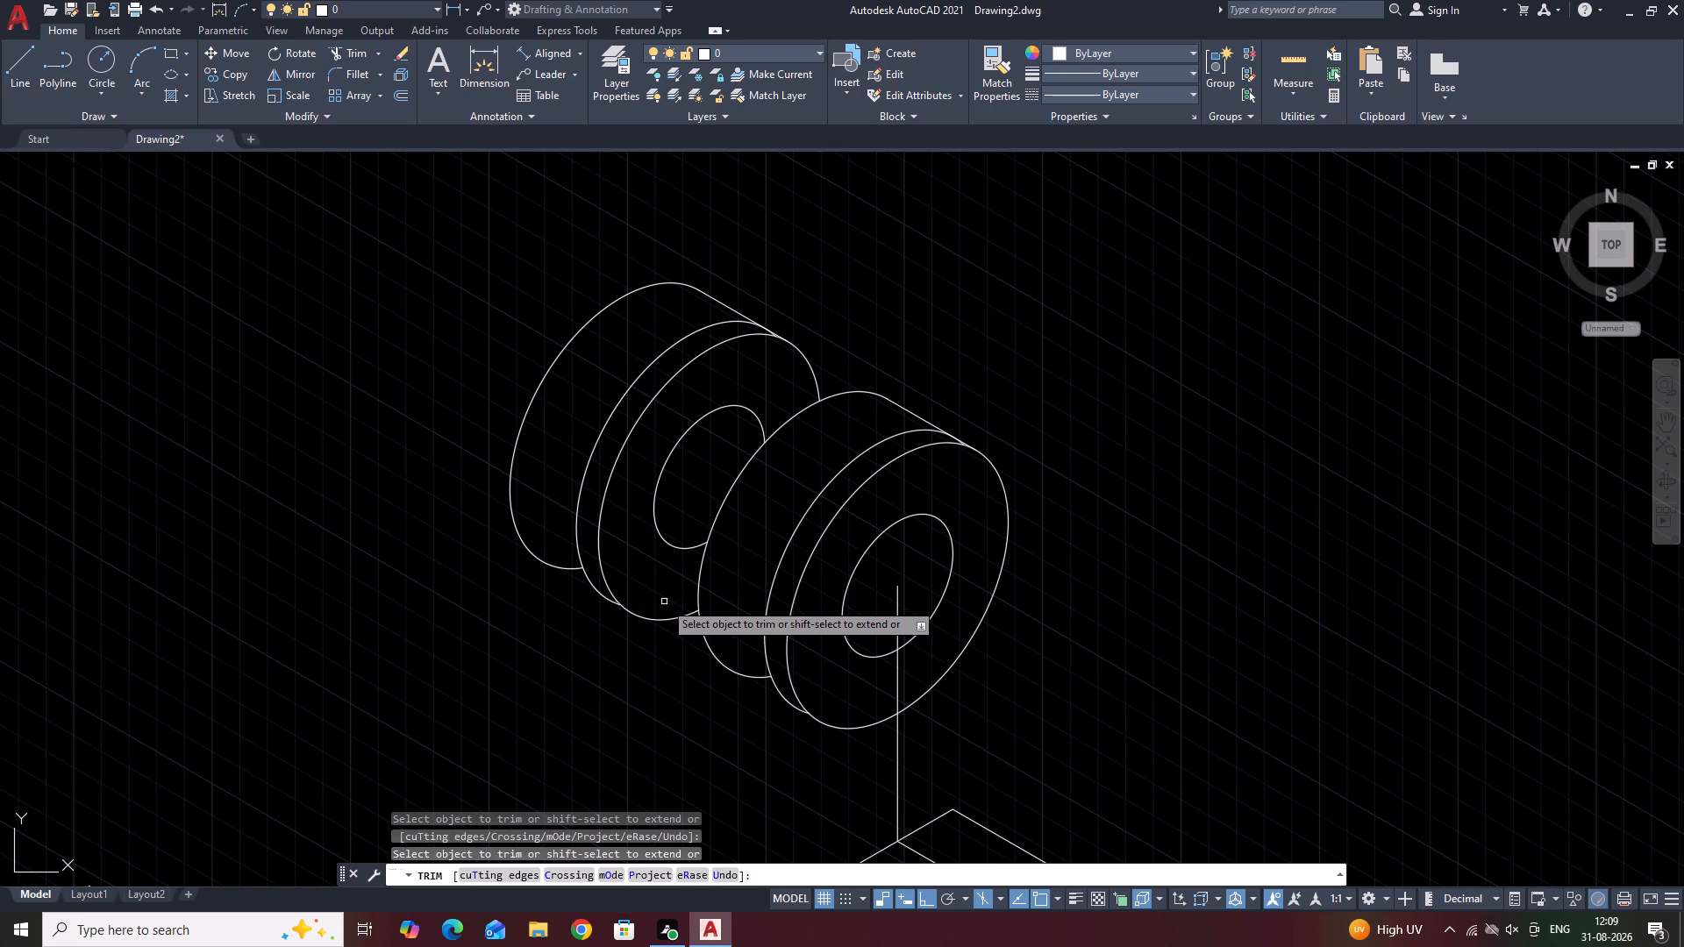
key(space)
scroll(773, 477, down, 2)
middle_drag(653, 626, 644, 580)
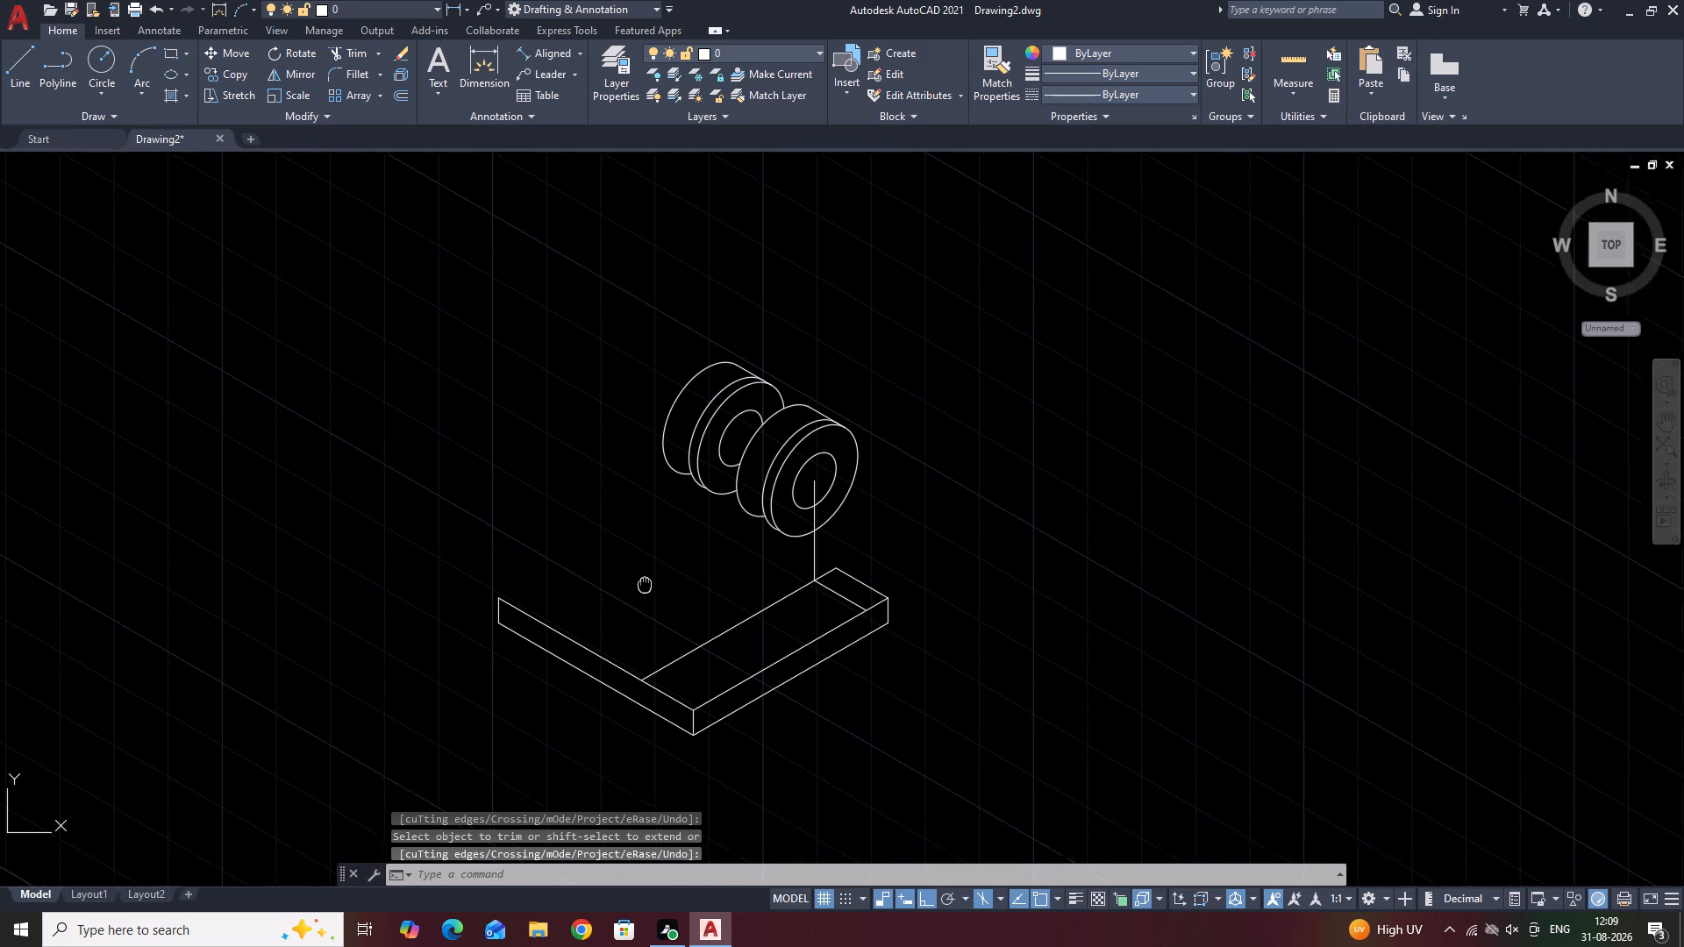
middle_drag(644, 580, 640, 575)
scroll(649, 538, up, 1)
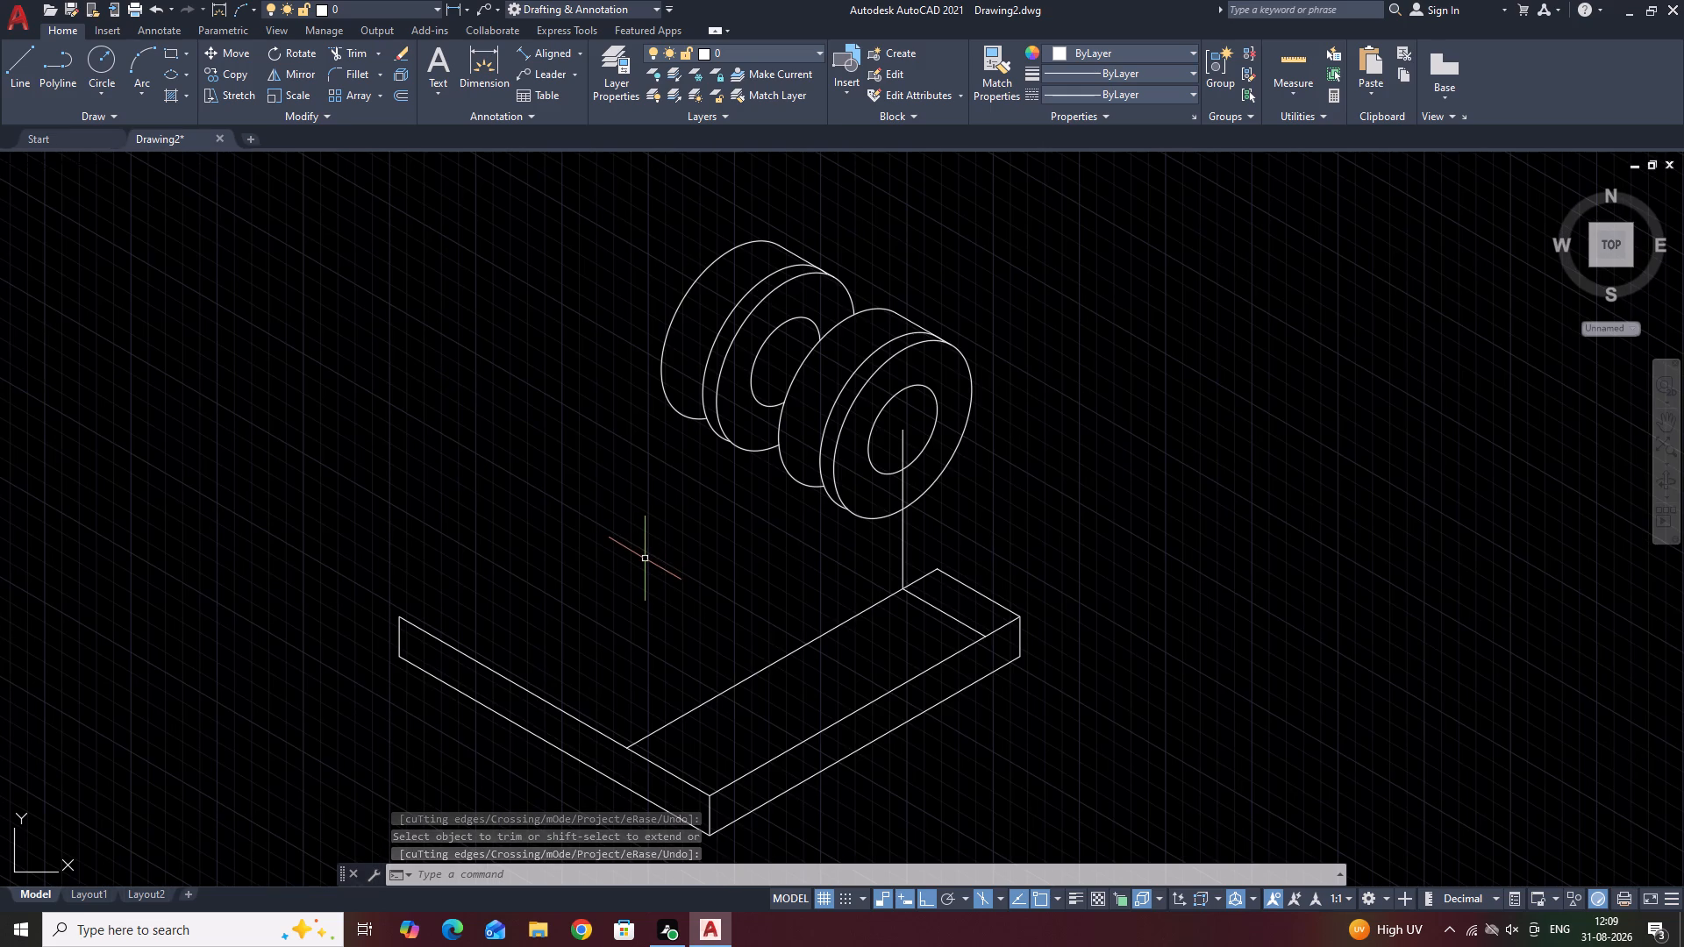
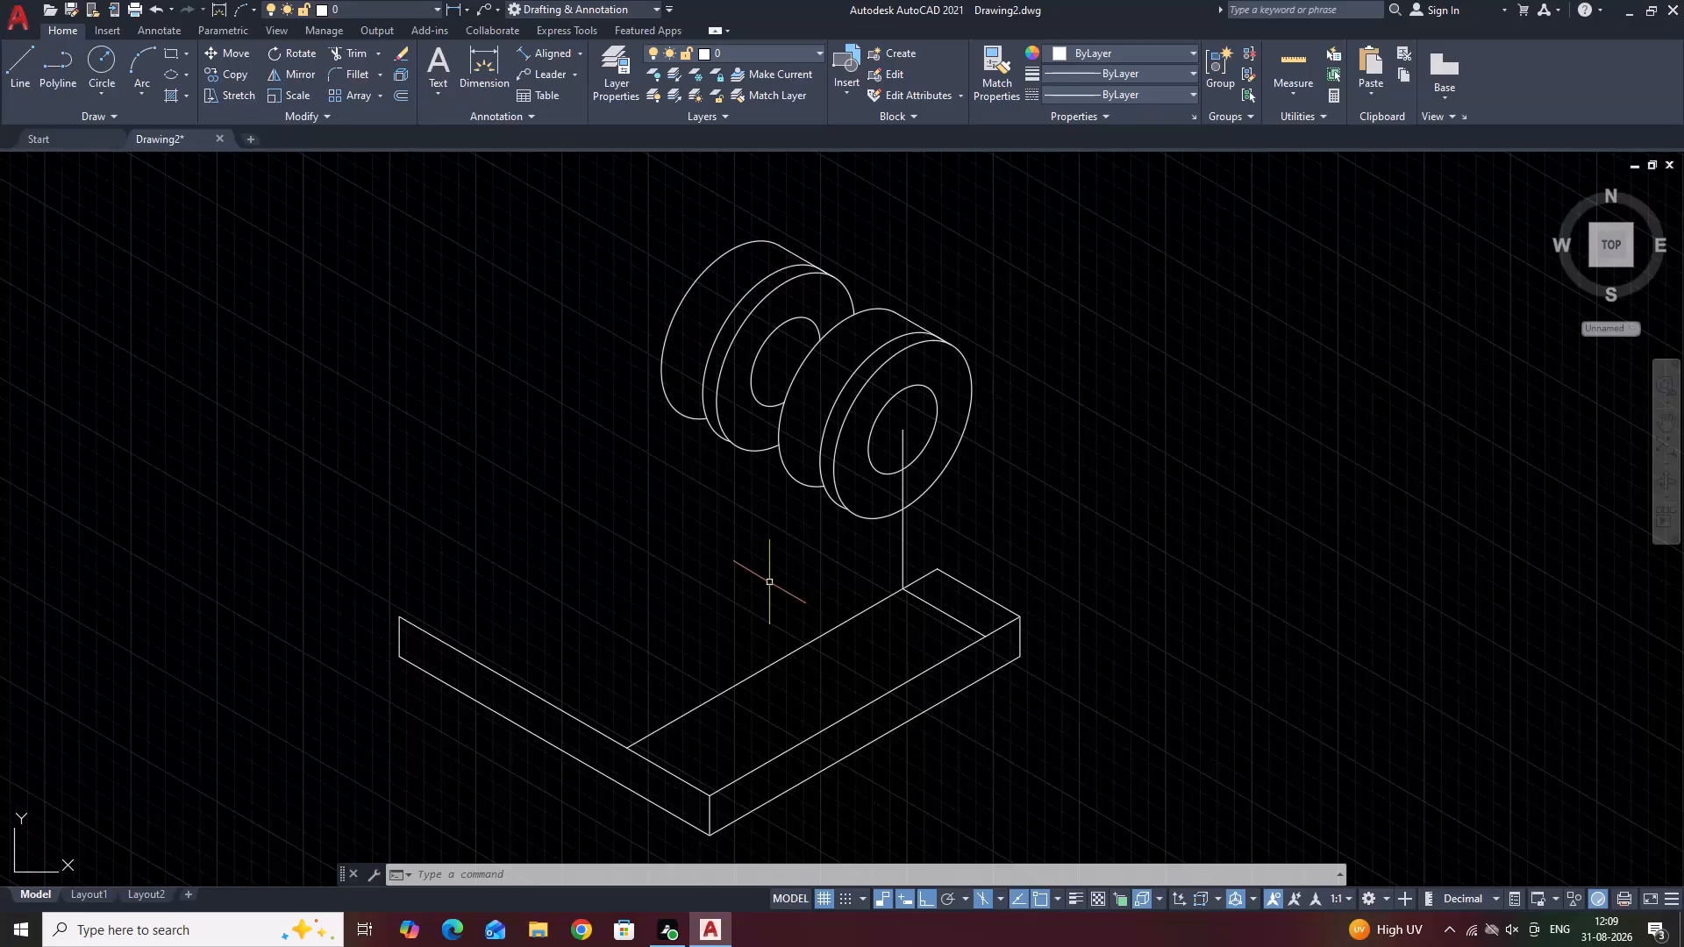
Draw a line about 53 mm long at 210° from the centre of the front cylinder's front face, past its outer circle.
middle_drag(716, 543, 658, 497)
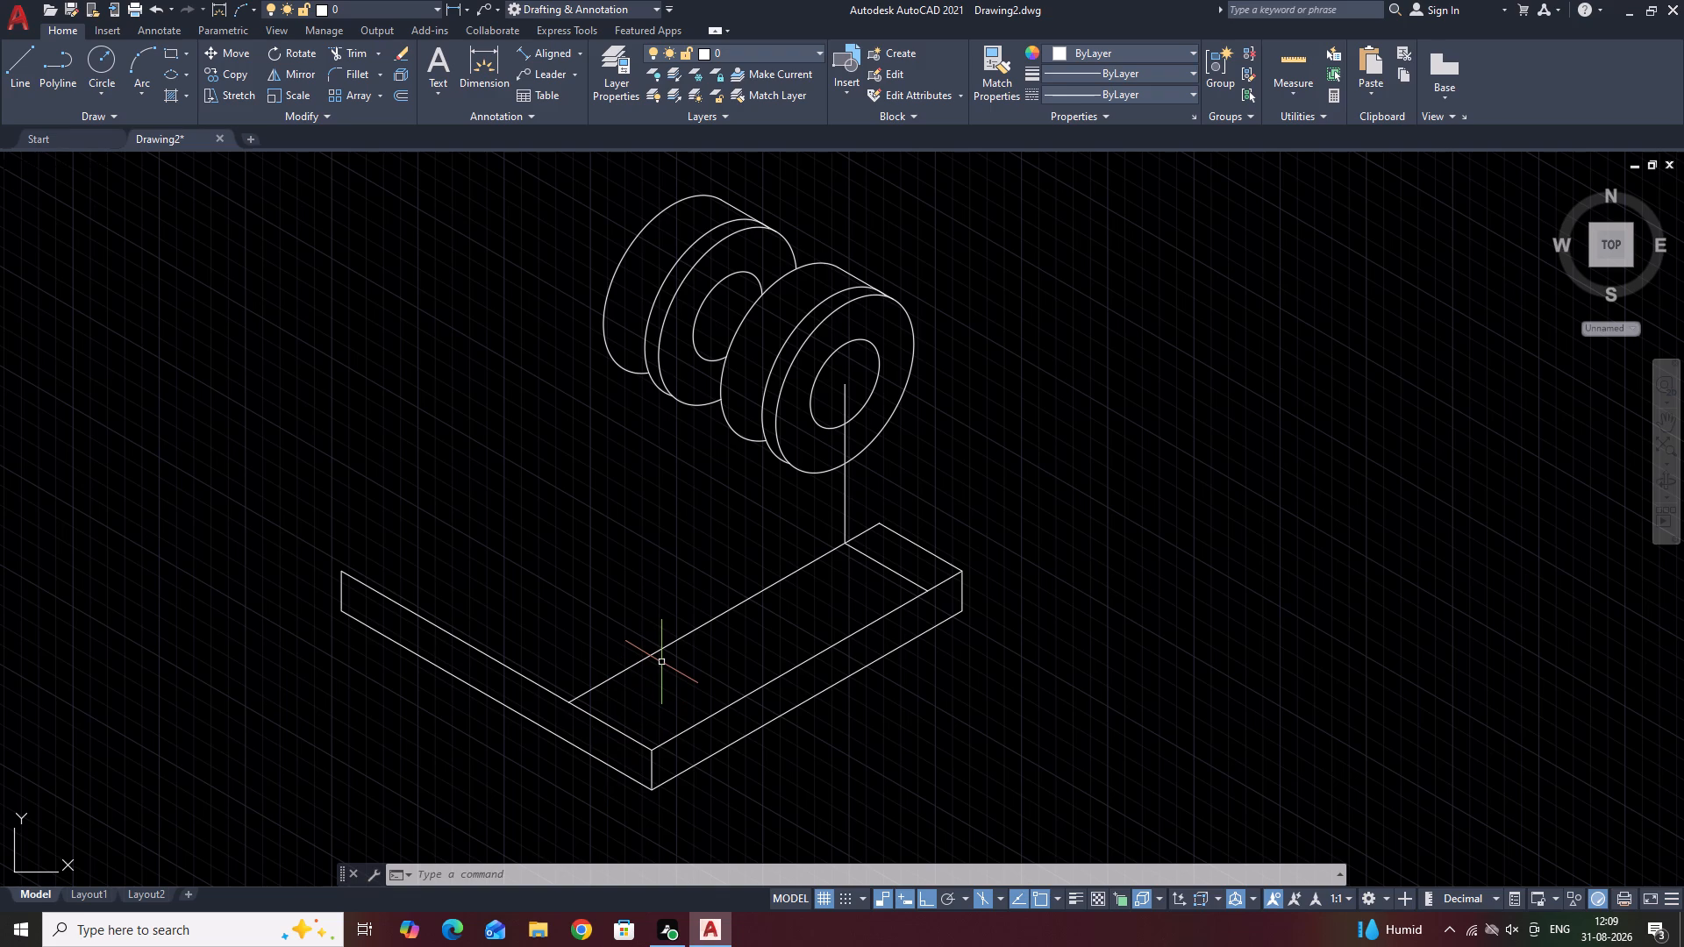
middle_drag(674, 619, 596, 696)
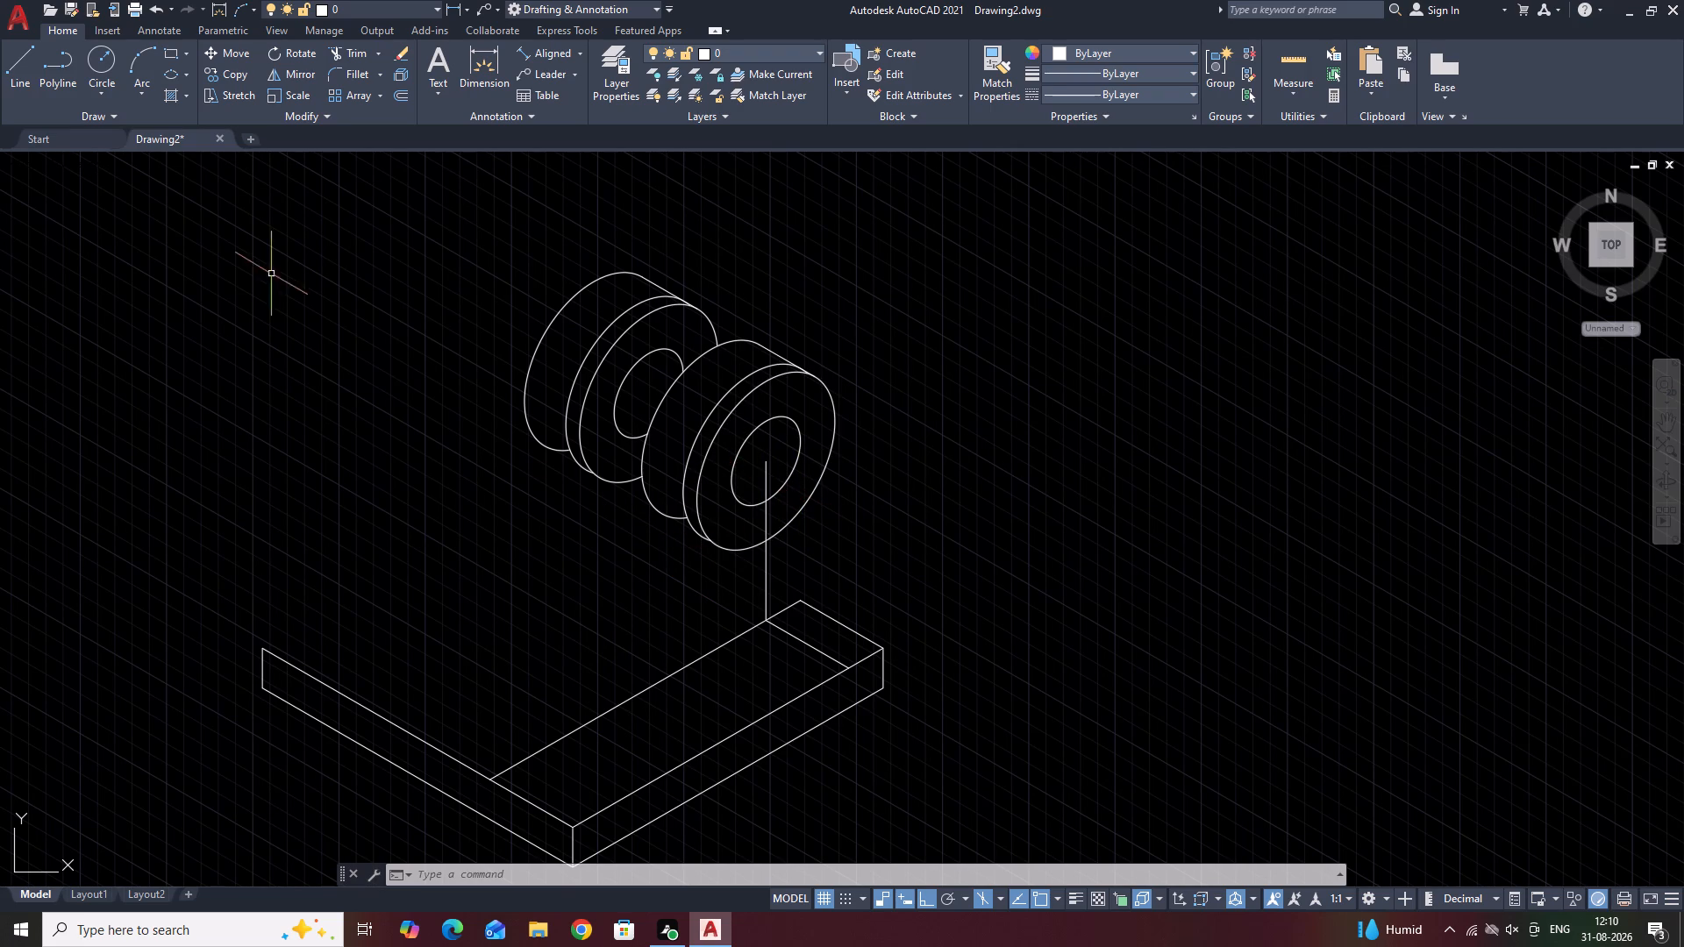
click(17, 61)
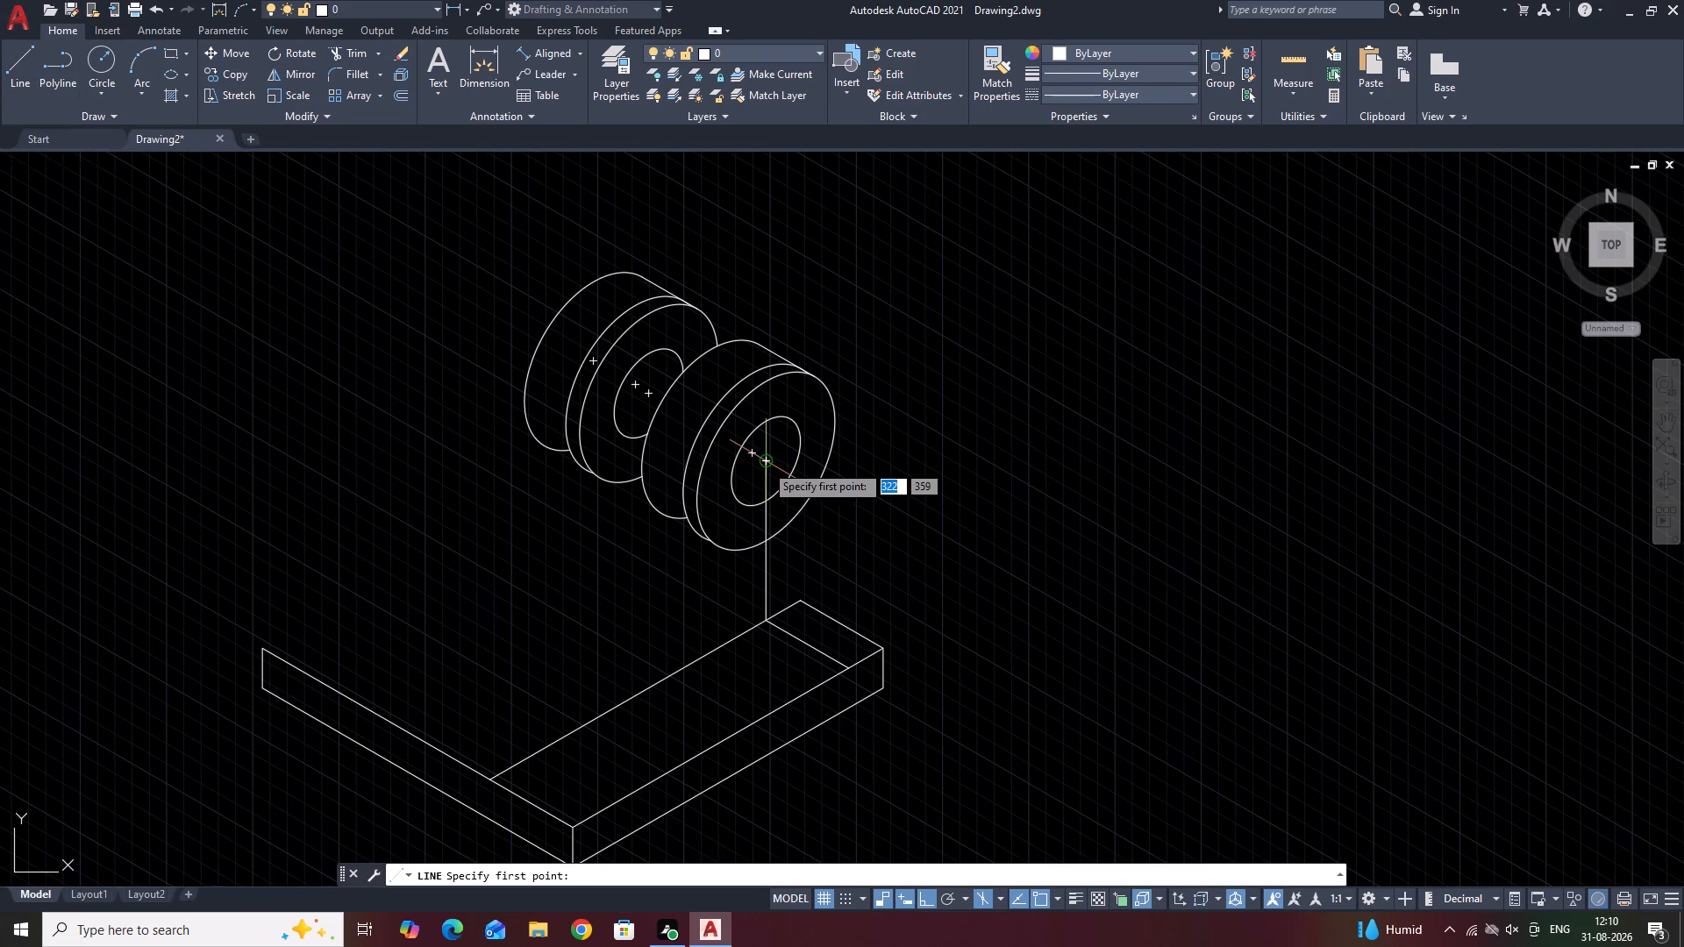
scroll(767, 464, up, 2)
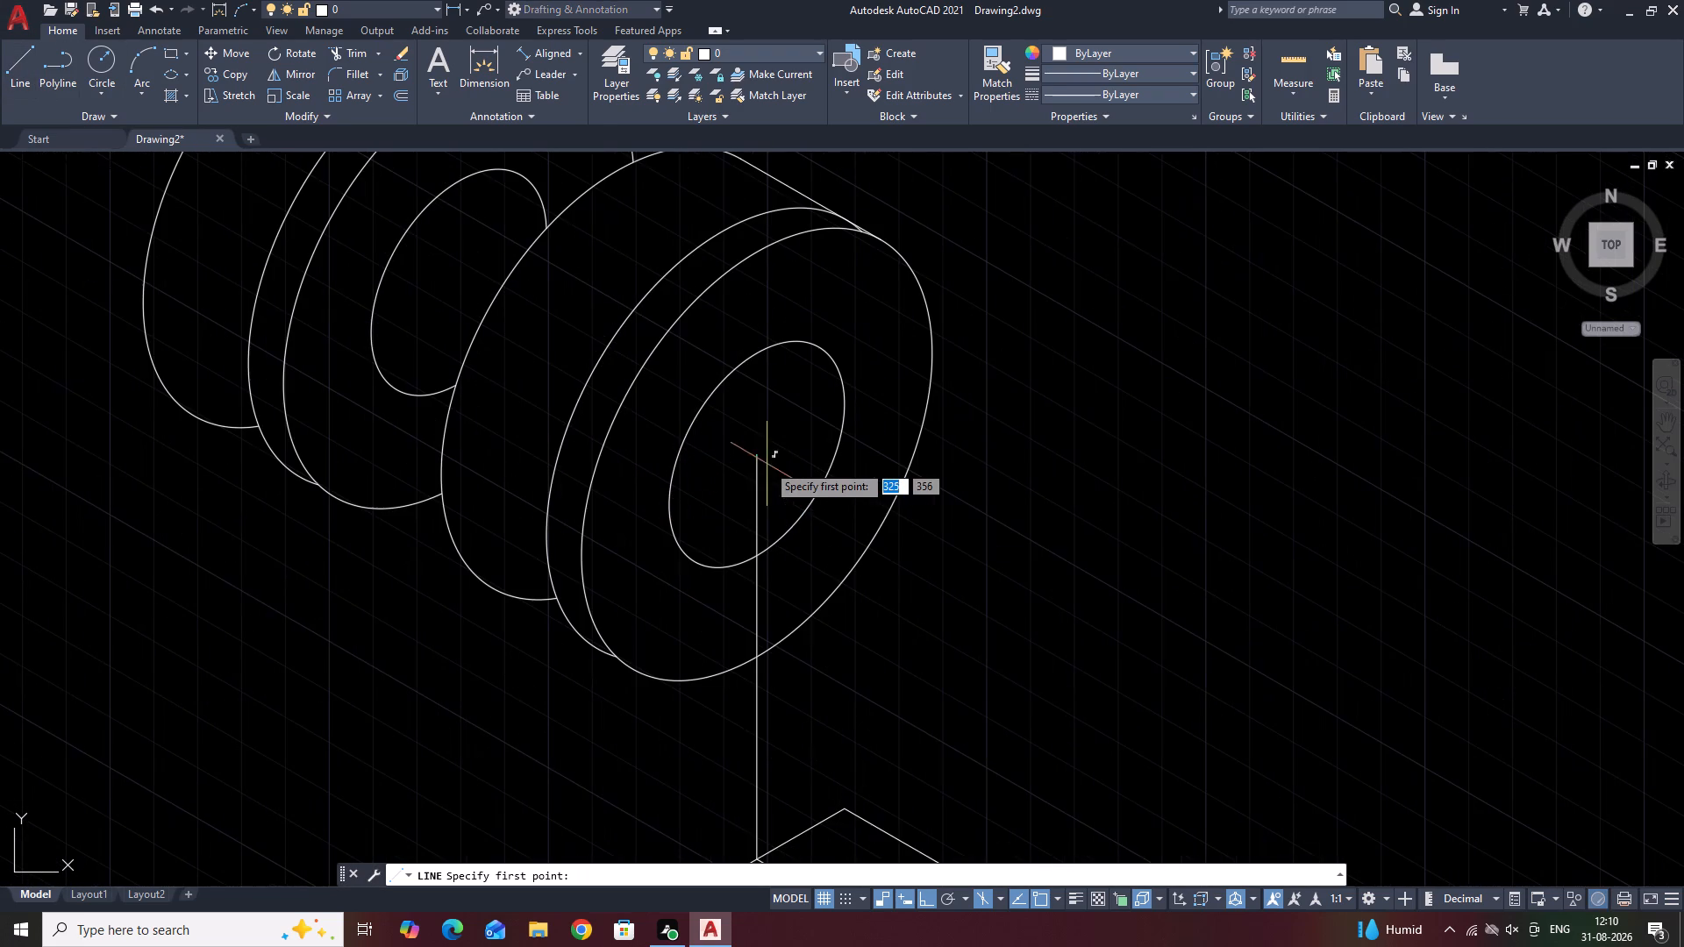
click(753, 459)
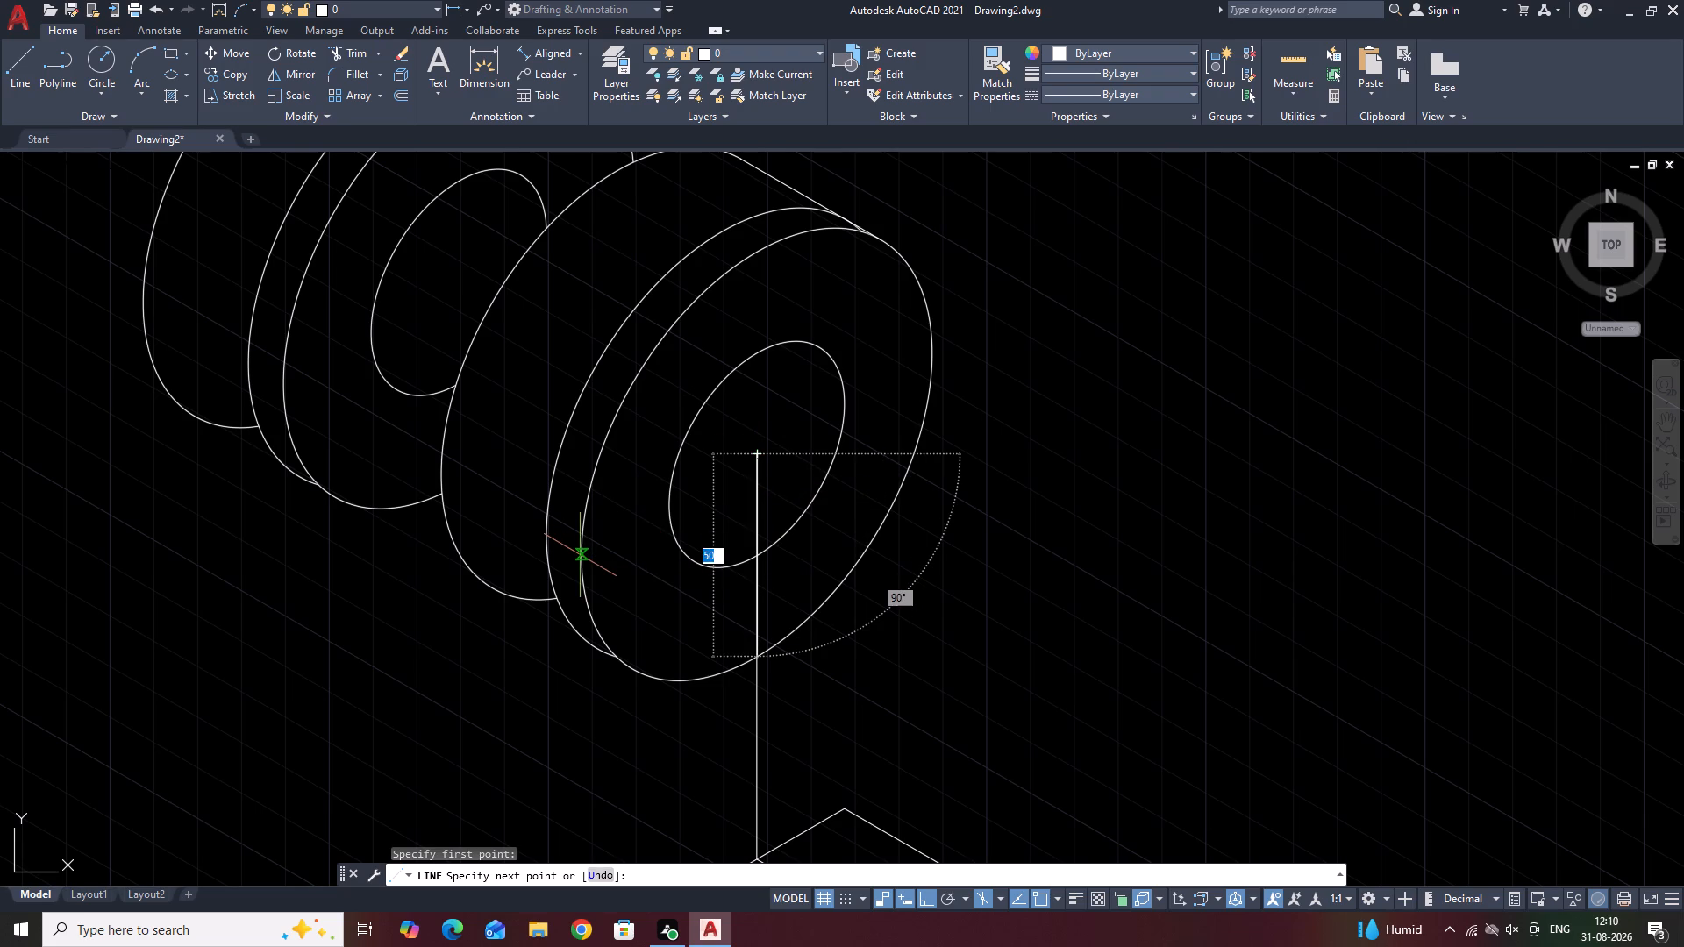
key(F5)
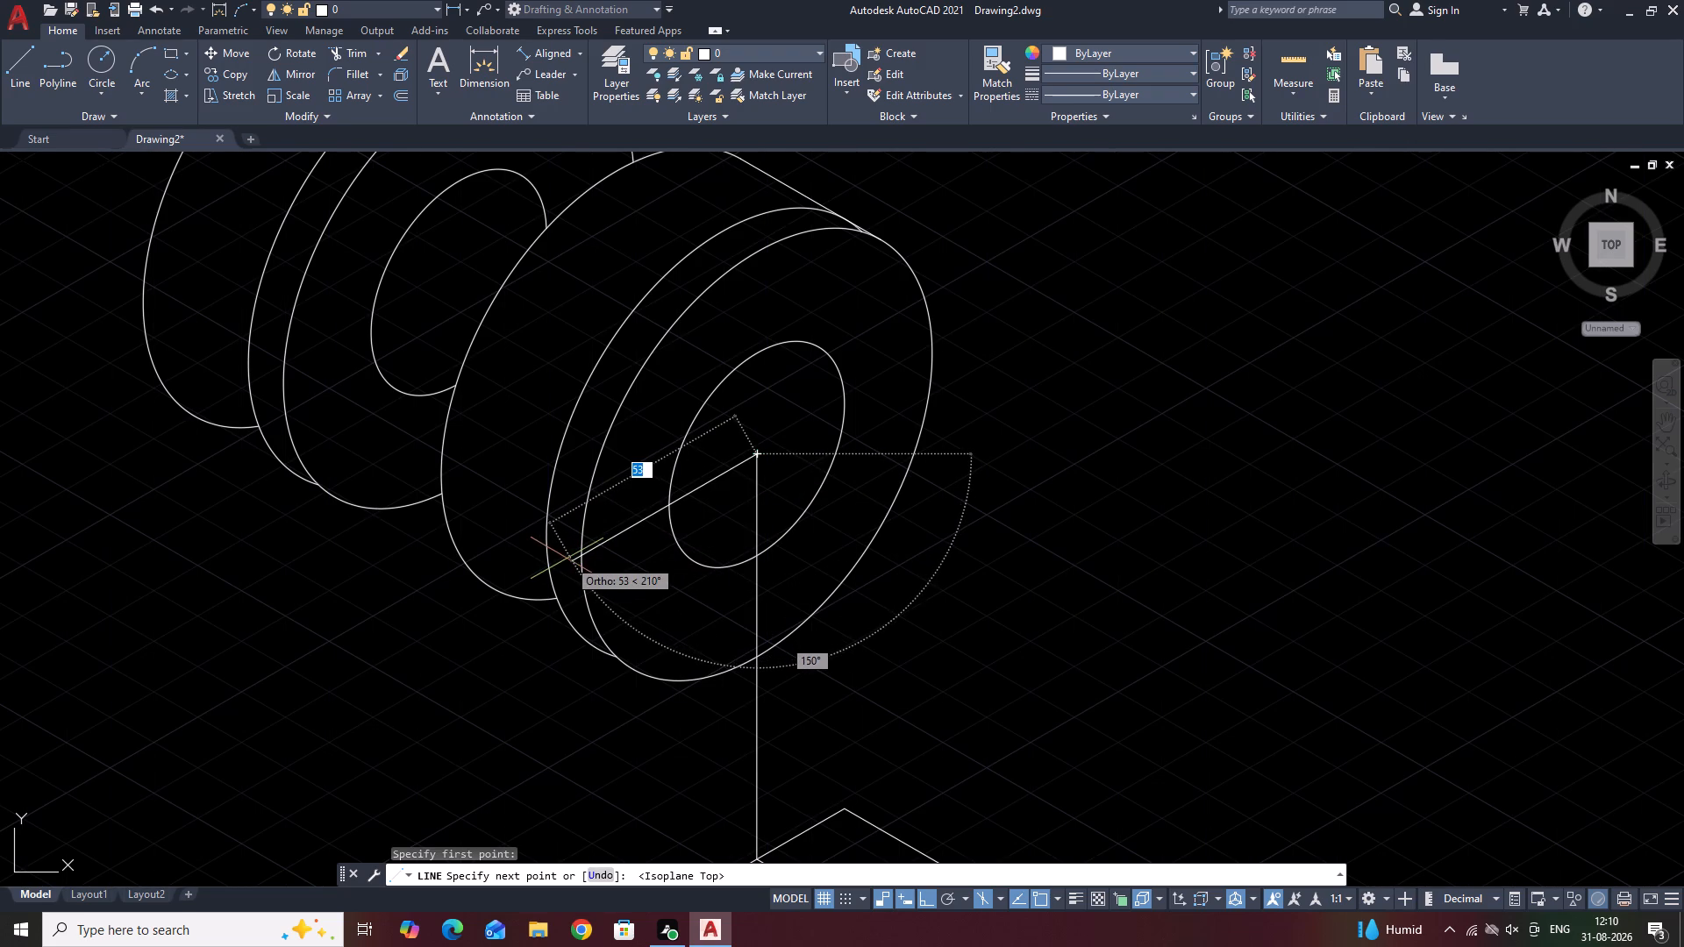
click(565, 559)
key(space)
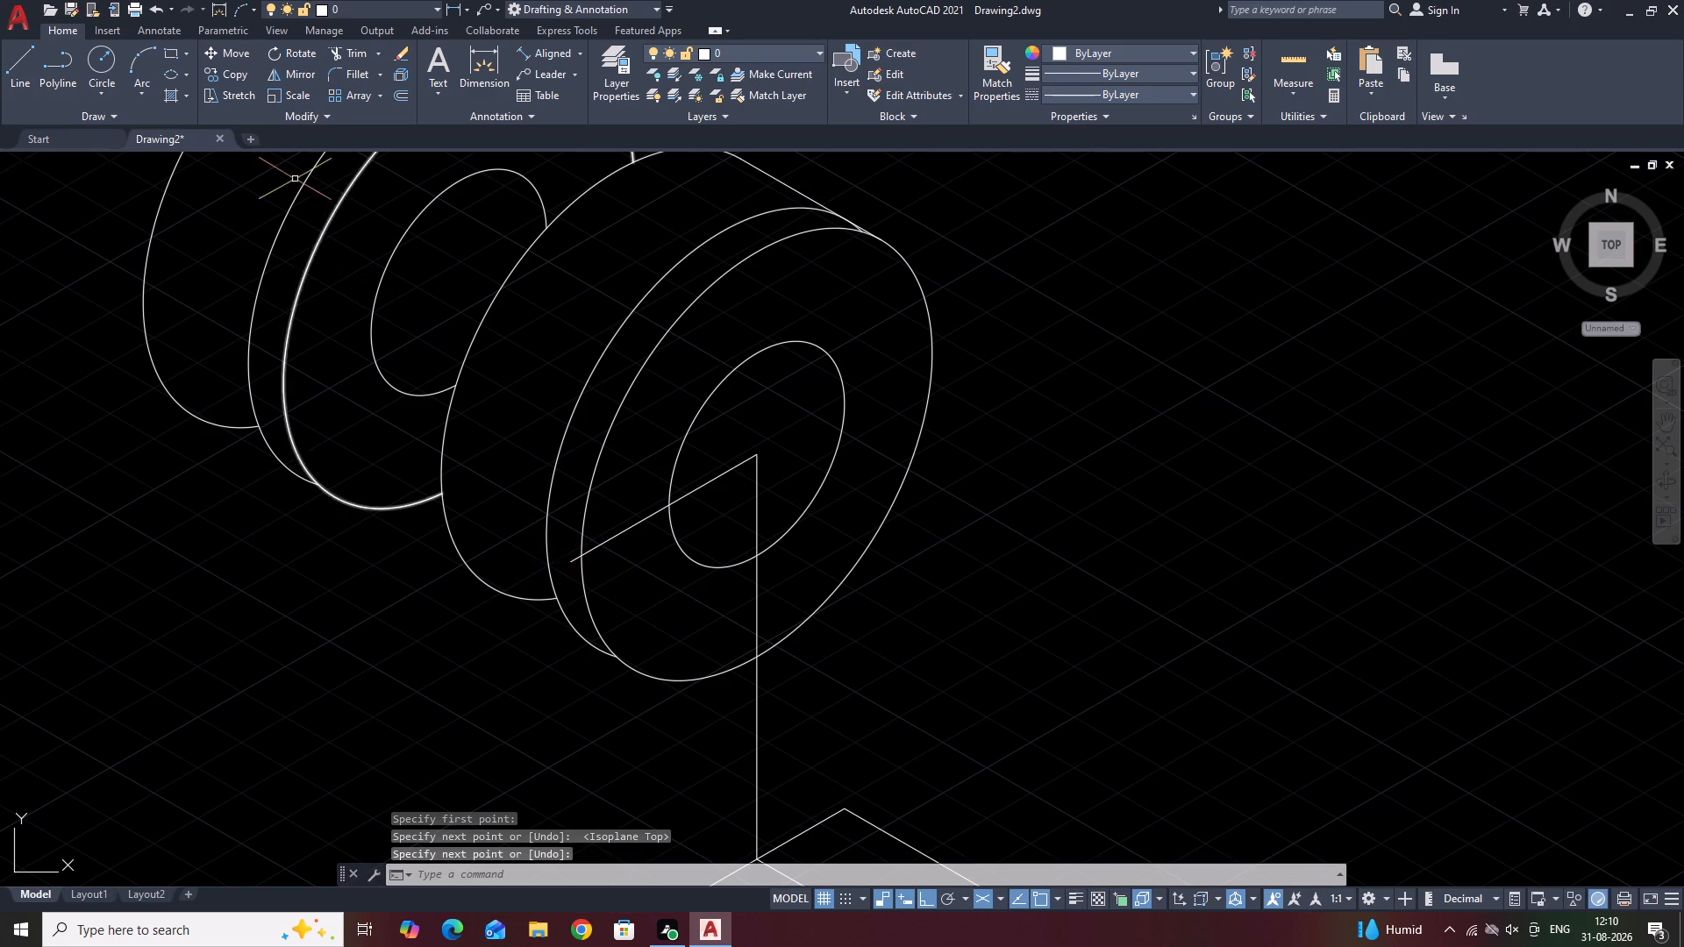
Trim the end of the 210° line that projects beyond the front cylinder's front outer circle.
click(349, 52)
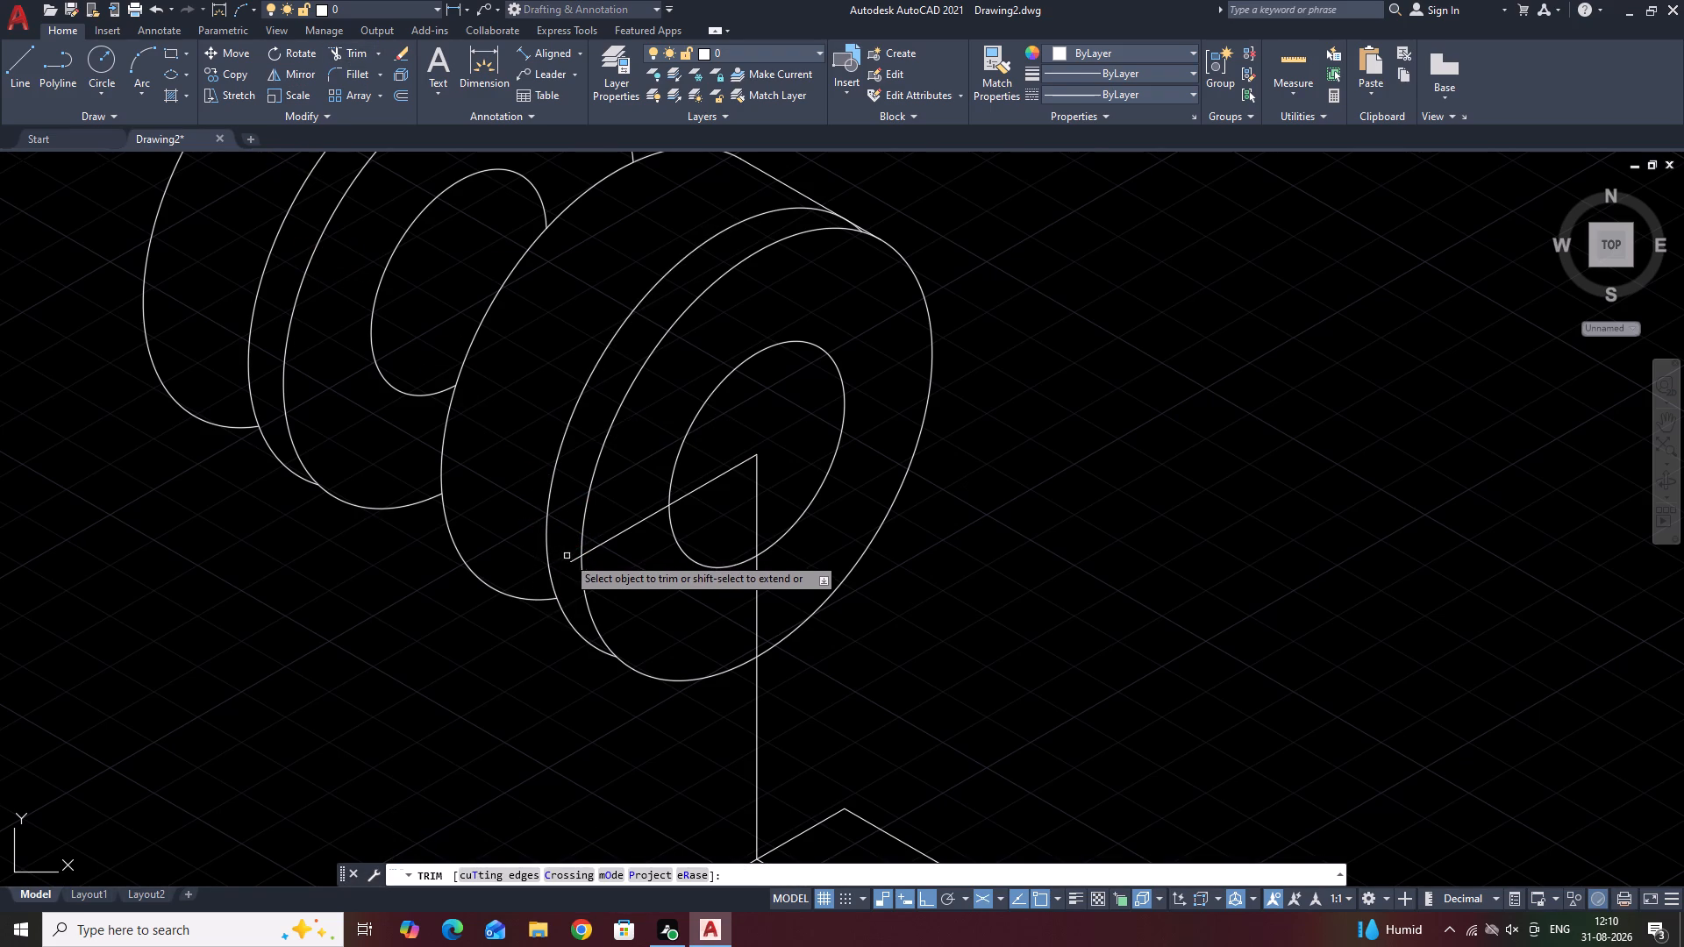
click(572, 559)
key(space)
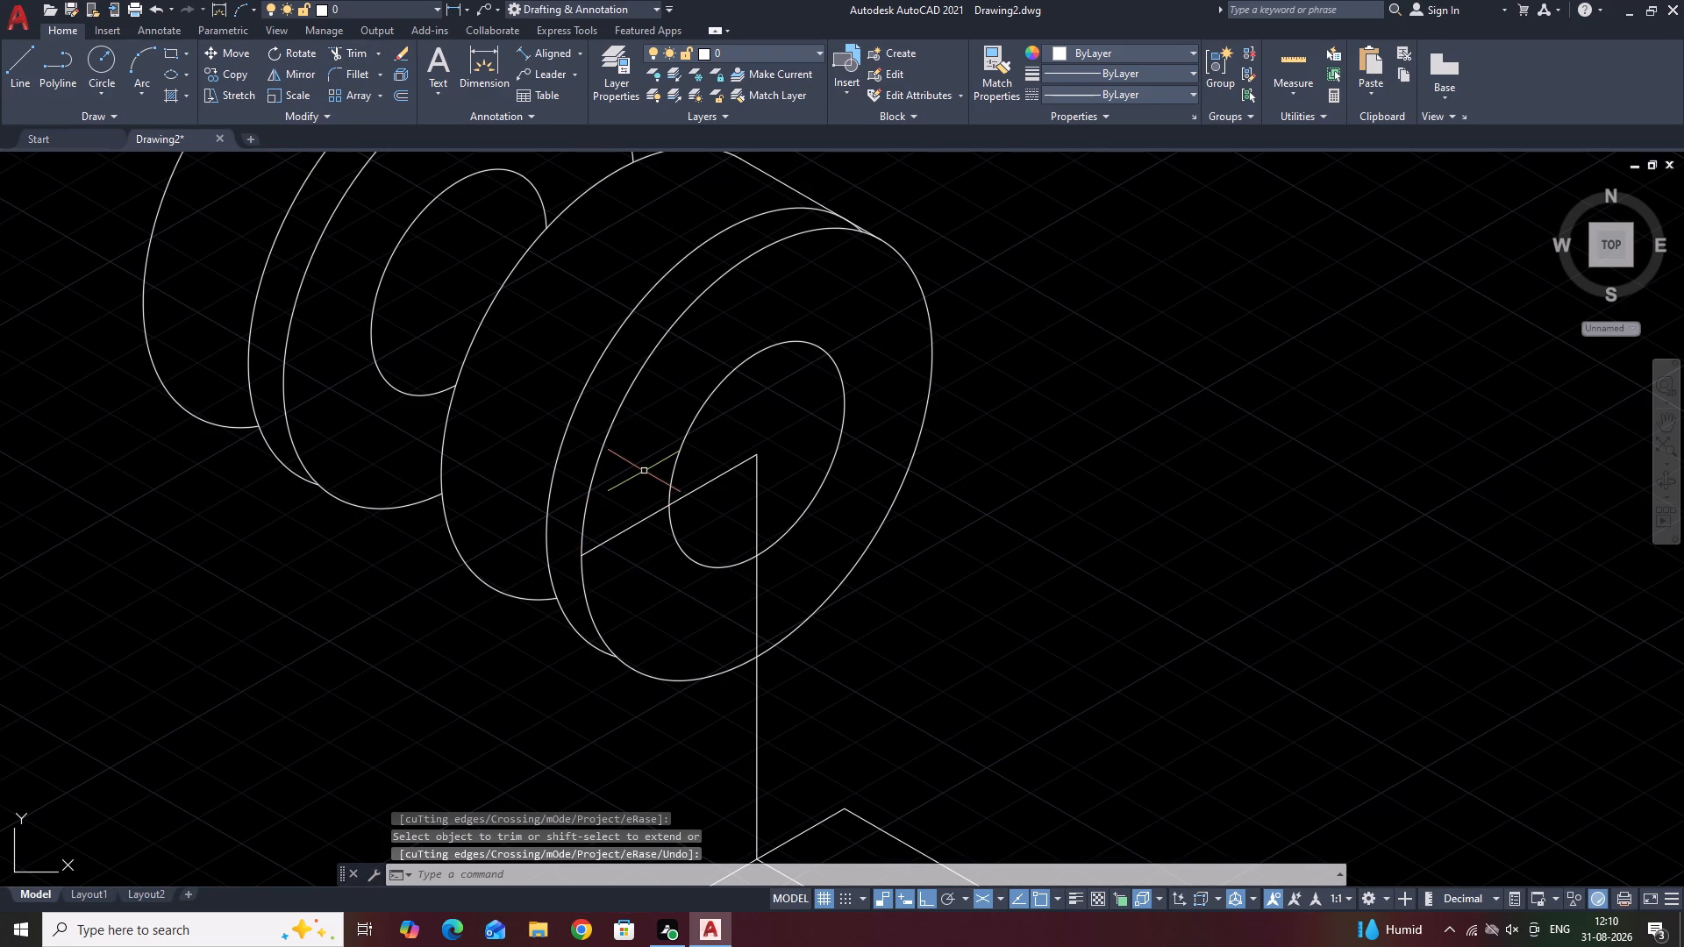
Extend the centre line across the hole to the opposite side of the front cylinder's outer circle, forming a full diameter.
scroll(644, 471, down, 1)
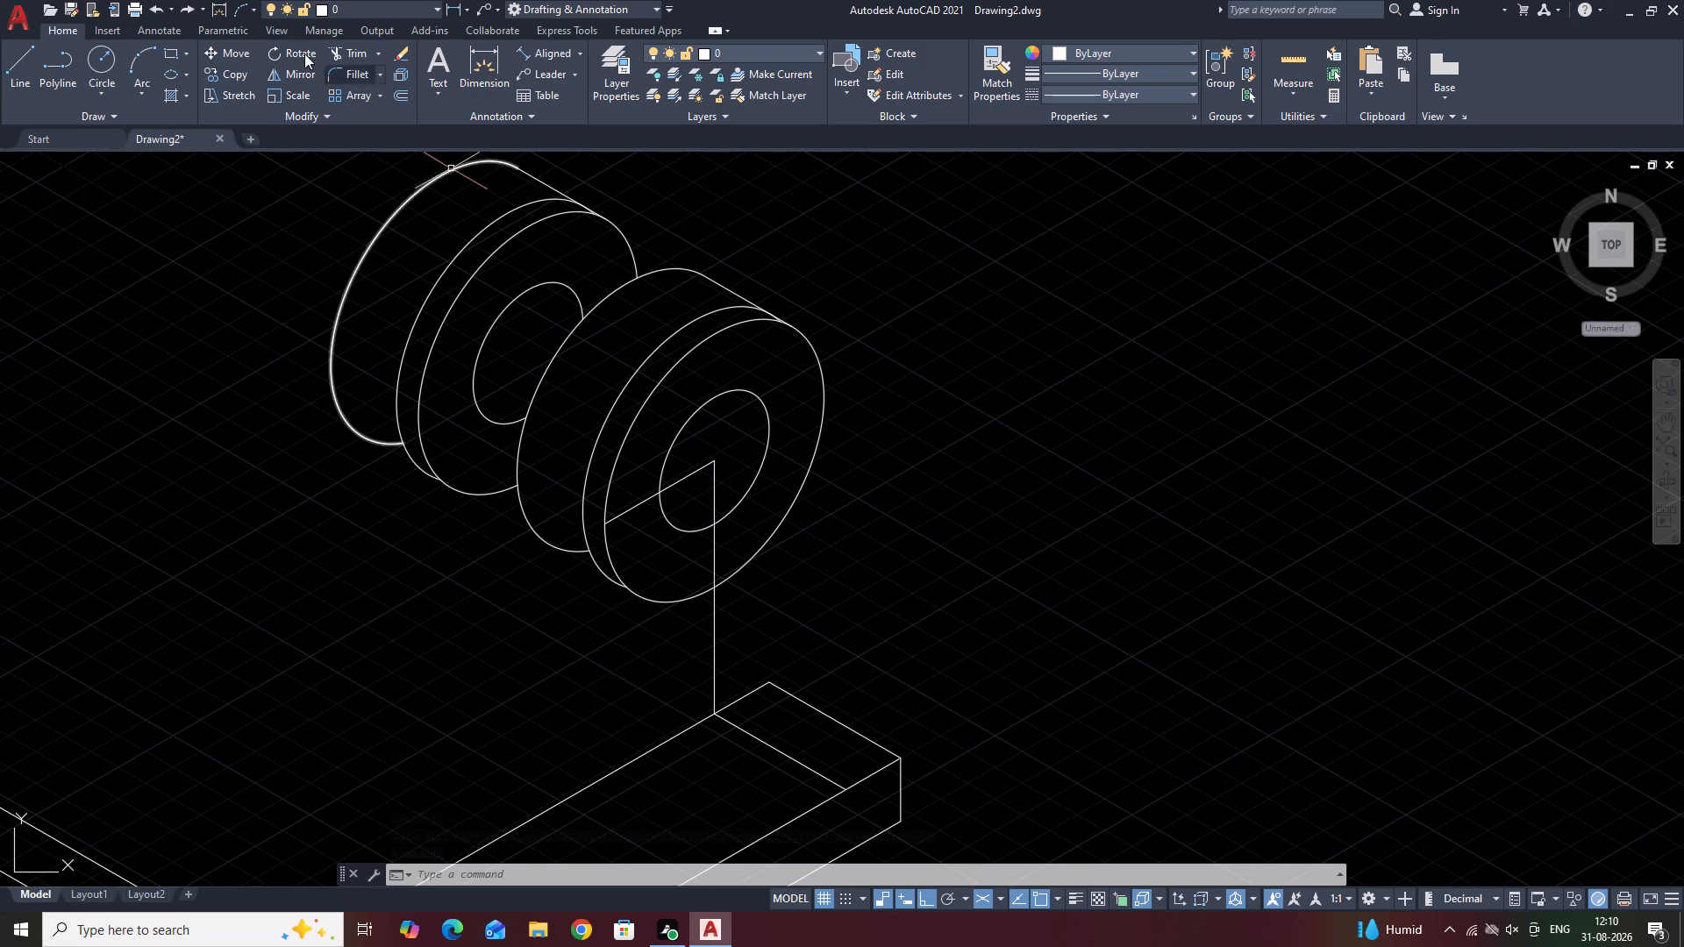
text(EX)
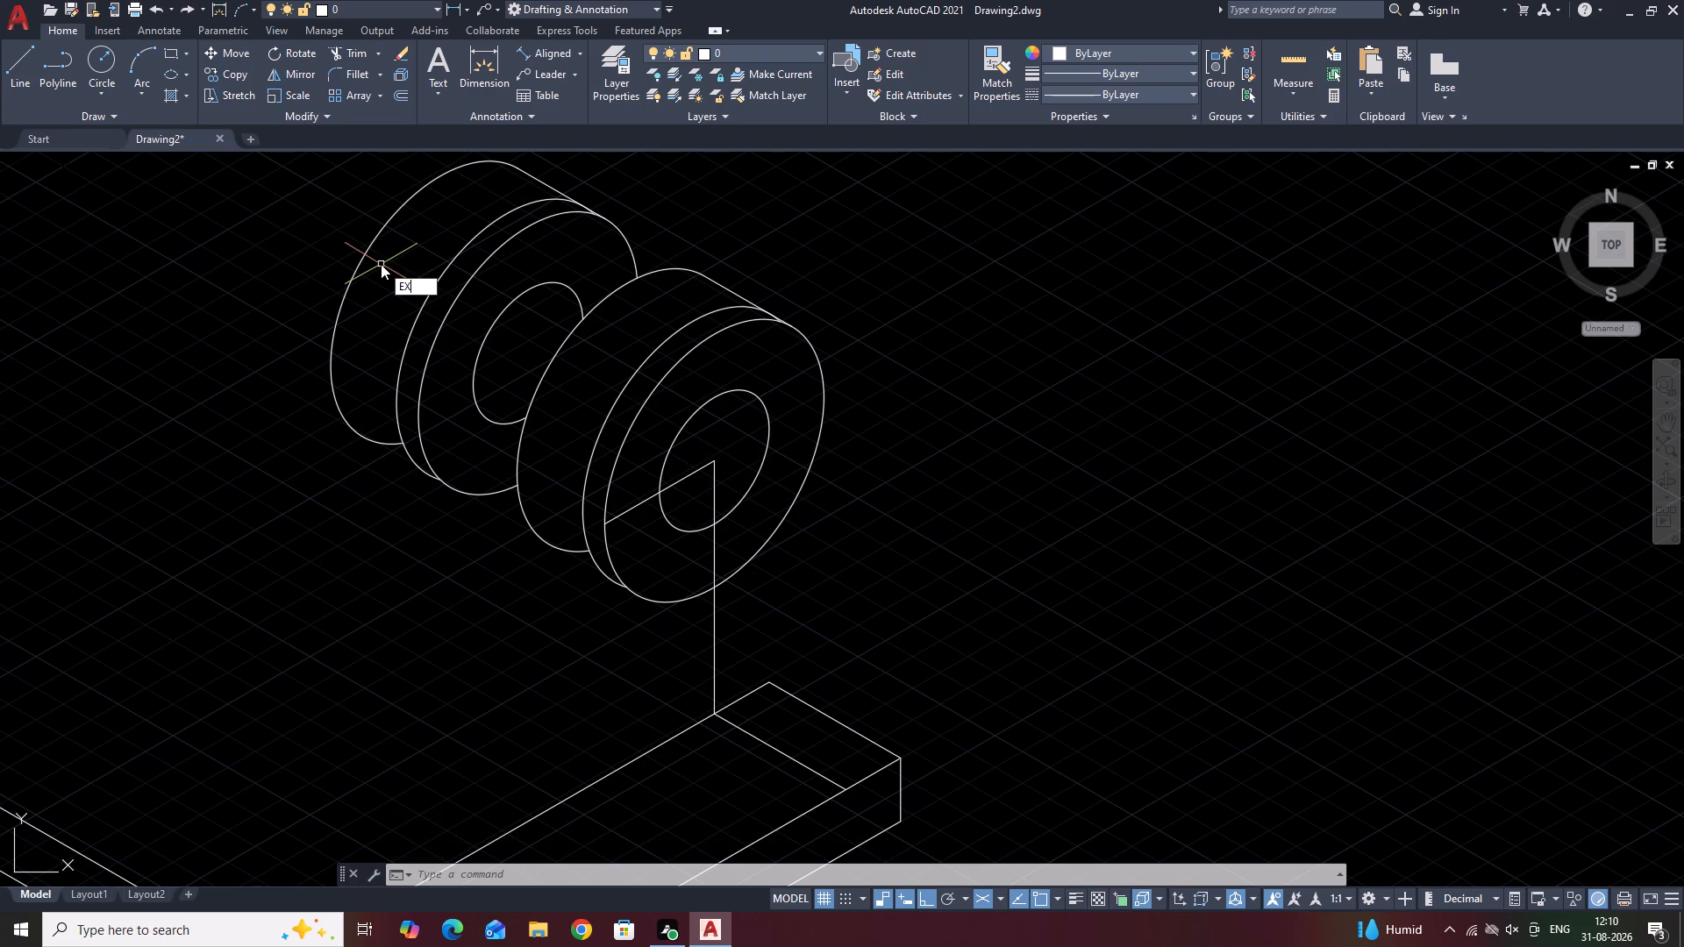
click(459, 302)
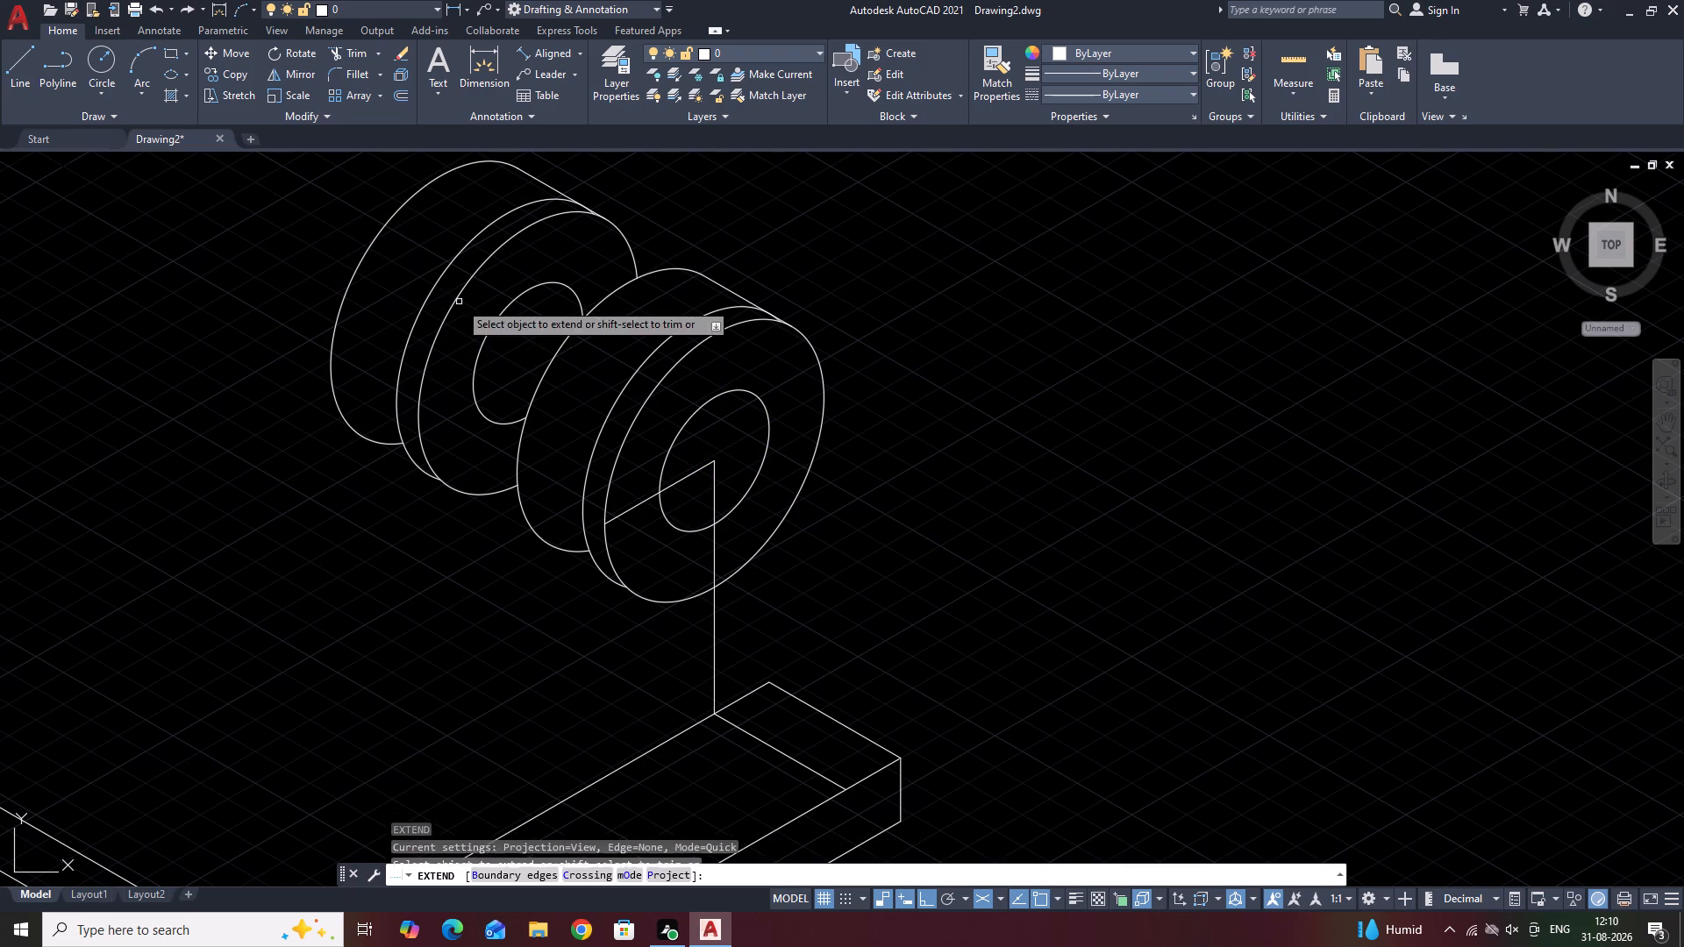
click(685, 481)
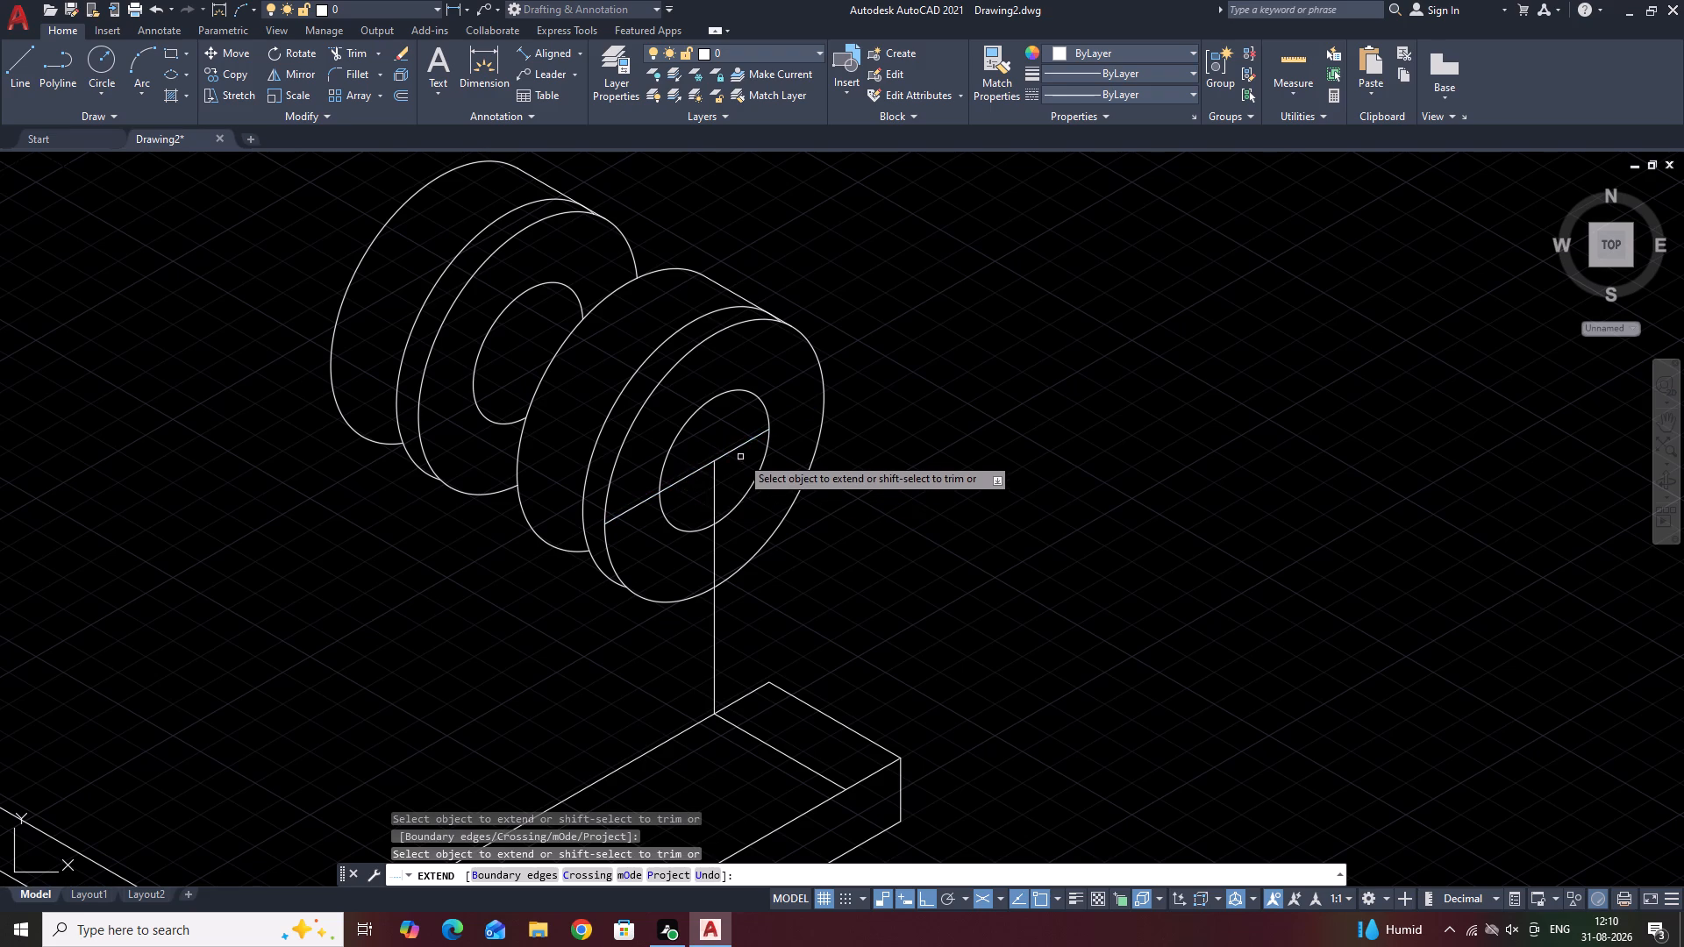
click(737, 450)
key(space)
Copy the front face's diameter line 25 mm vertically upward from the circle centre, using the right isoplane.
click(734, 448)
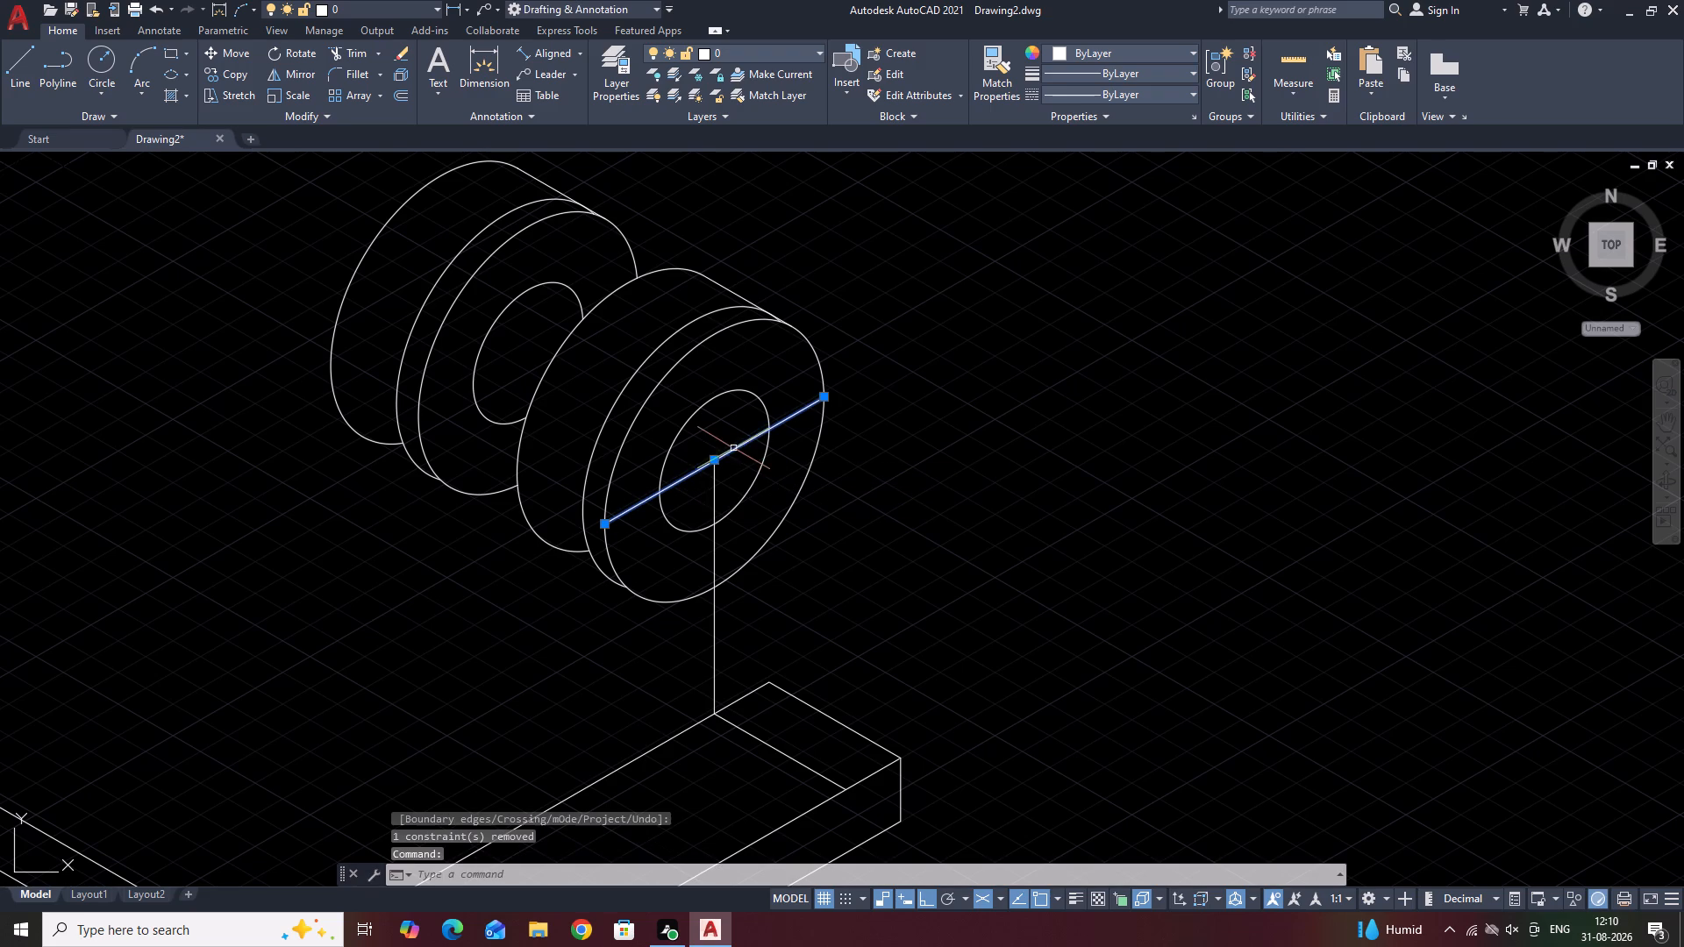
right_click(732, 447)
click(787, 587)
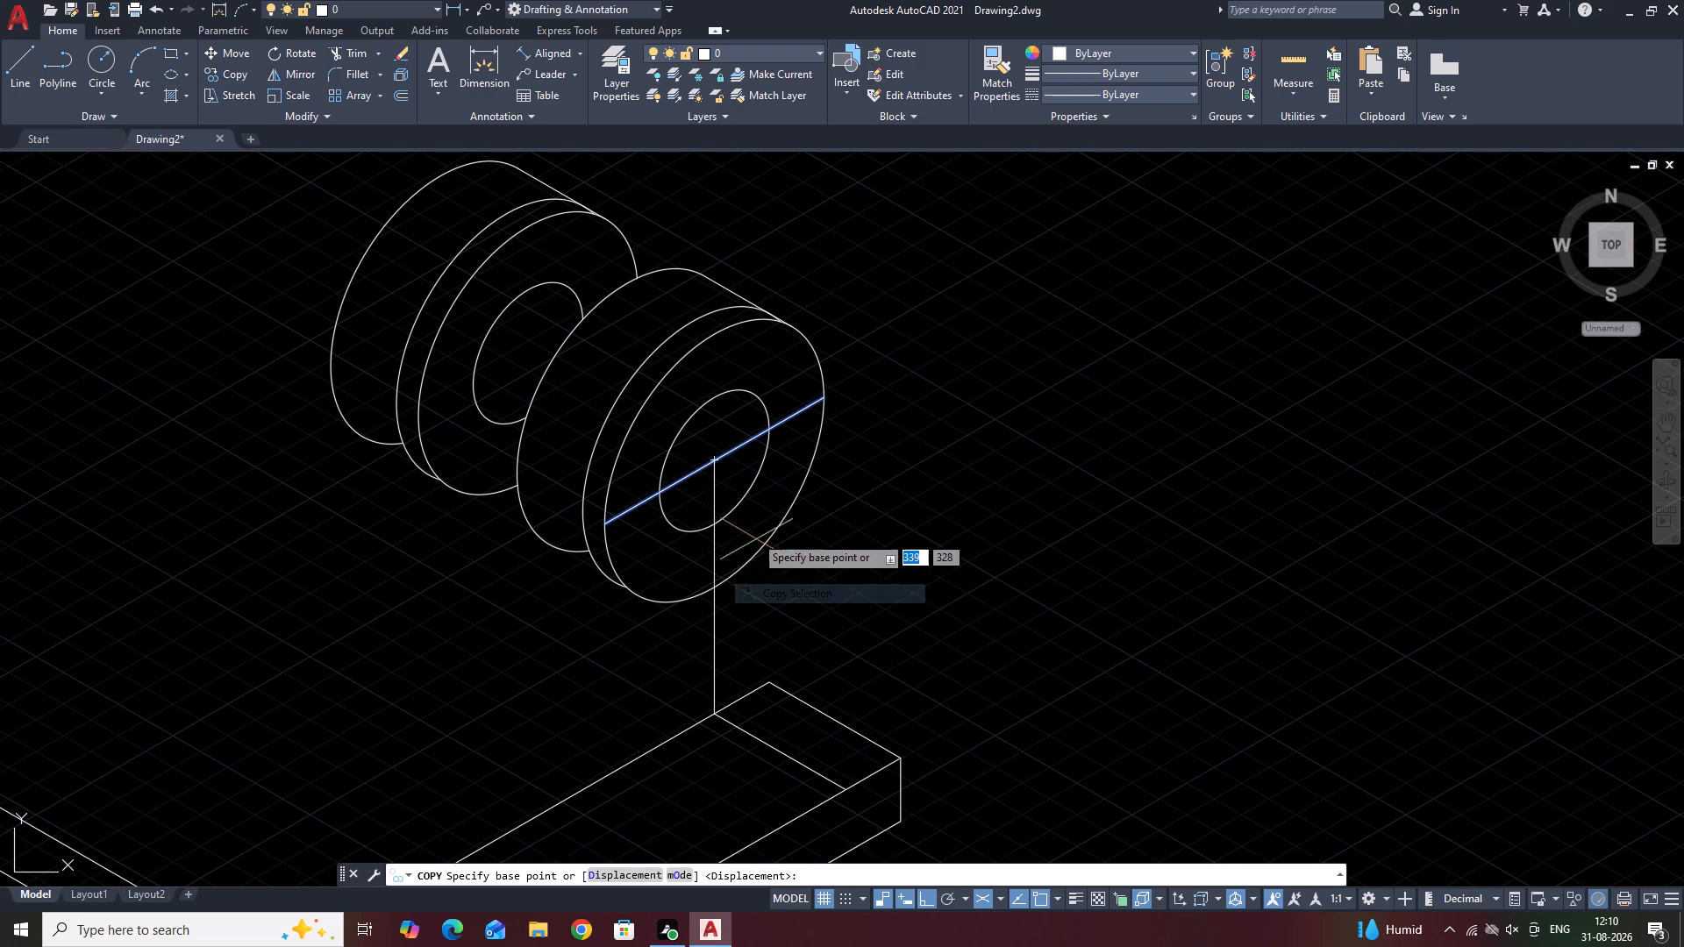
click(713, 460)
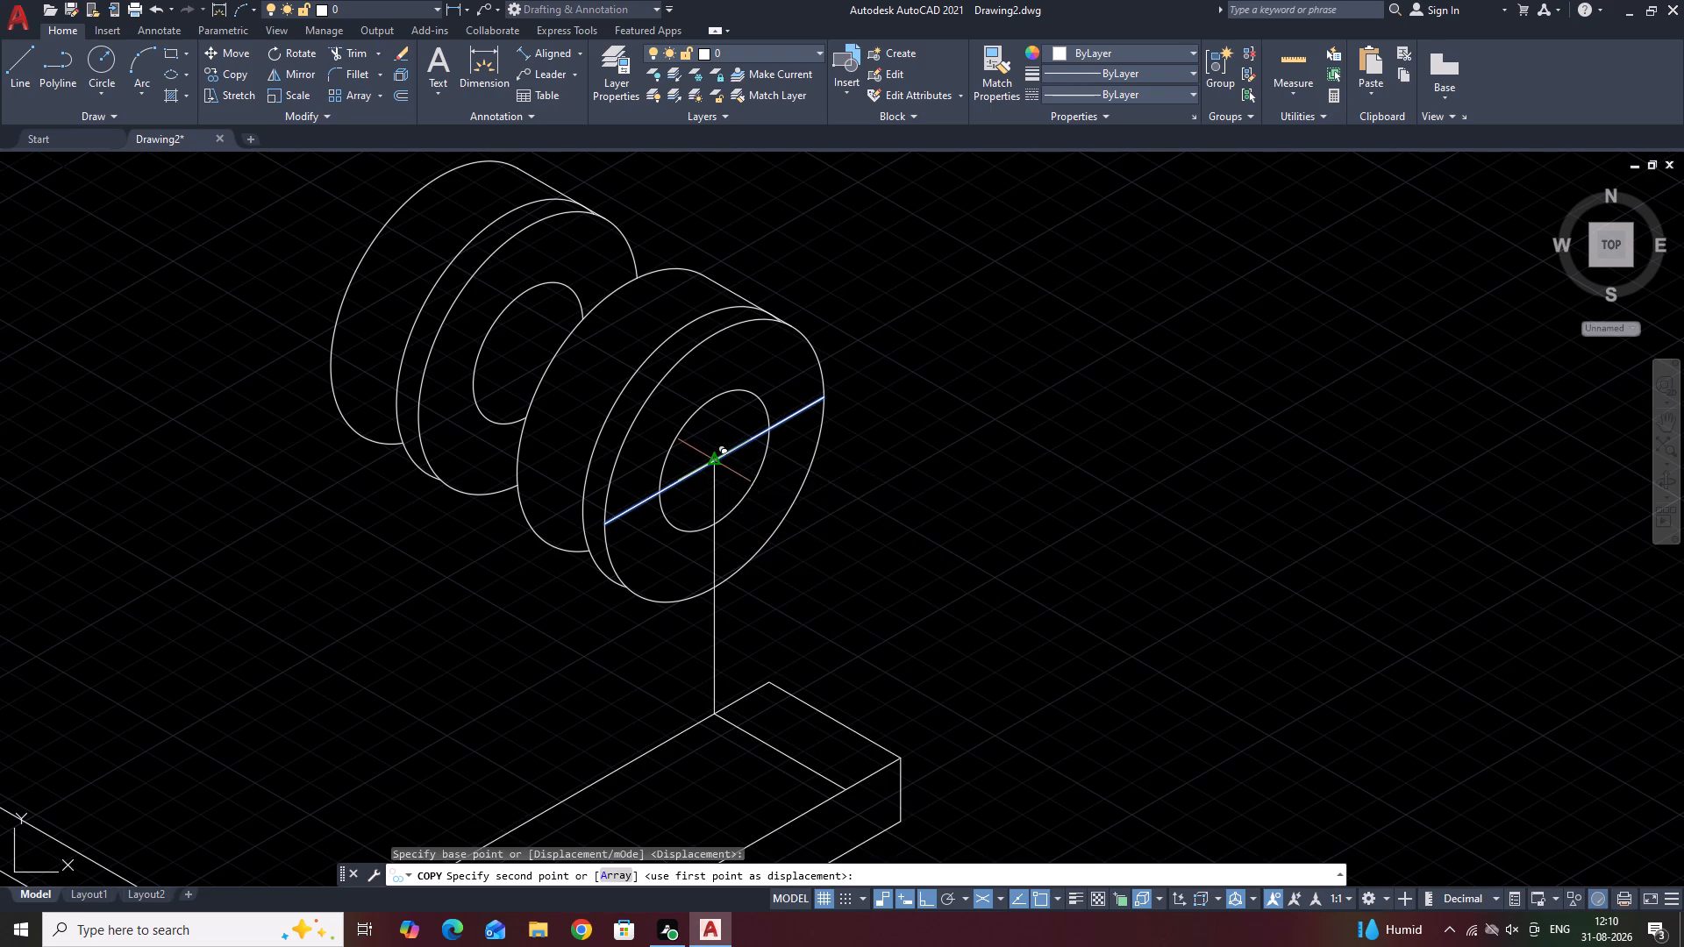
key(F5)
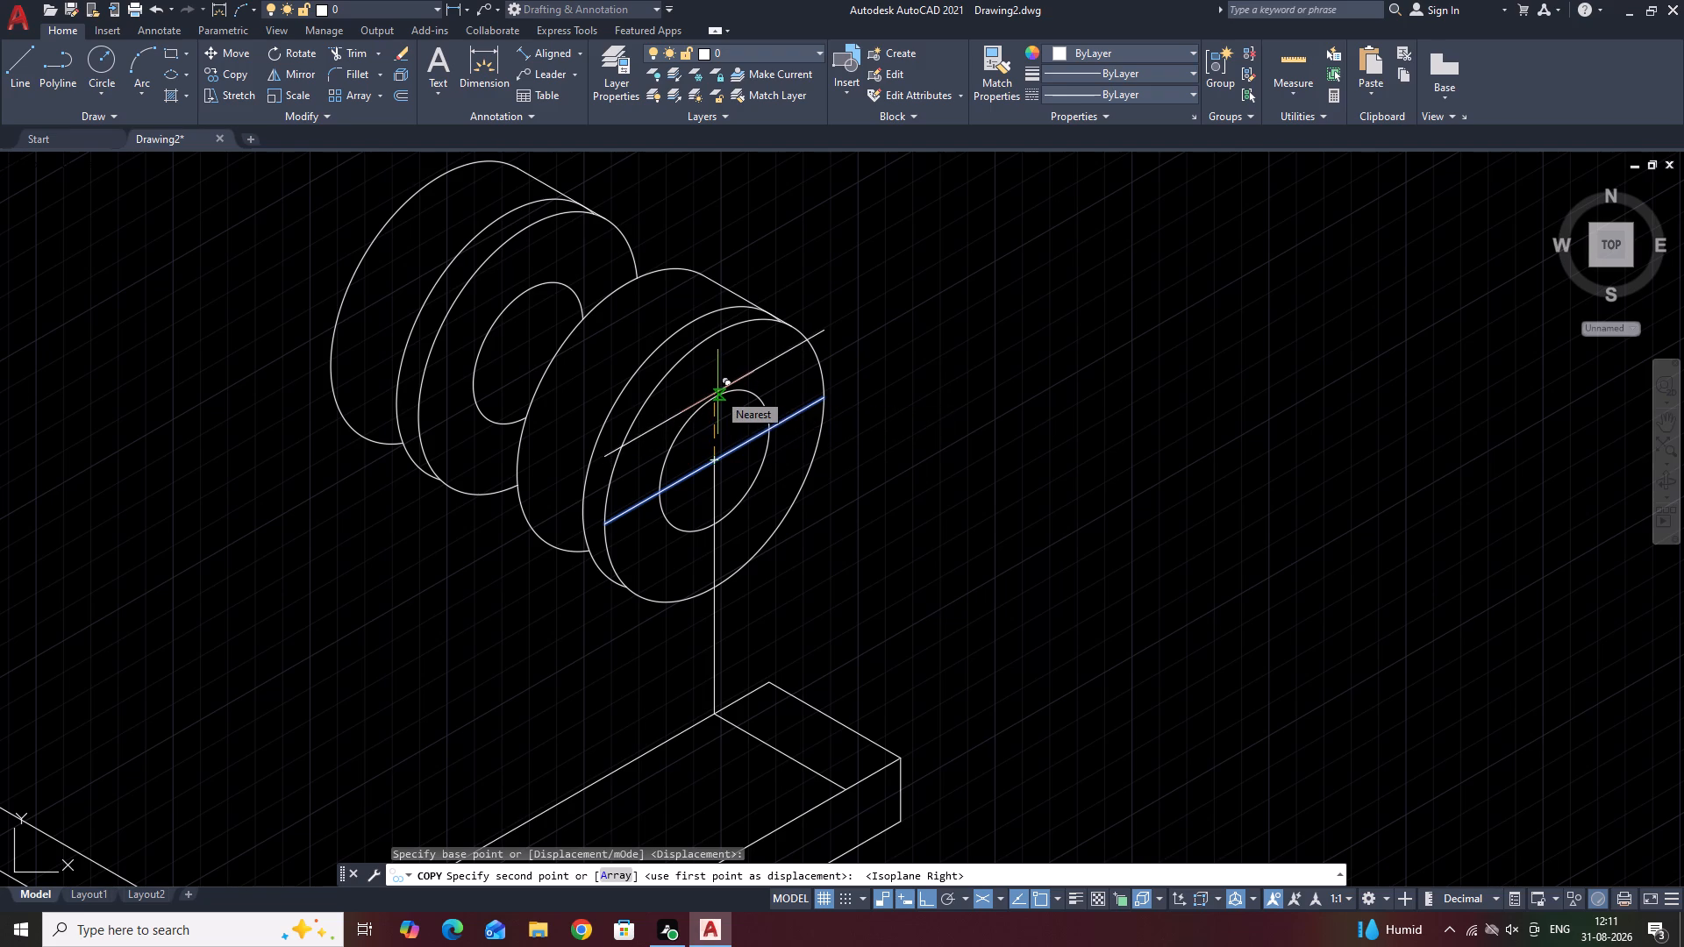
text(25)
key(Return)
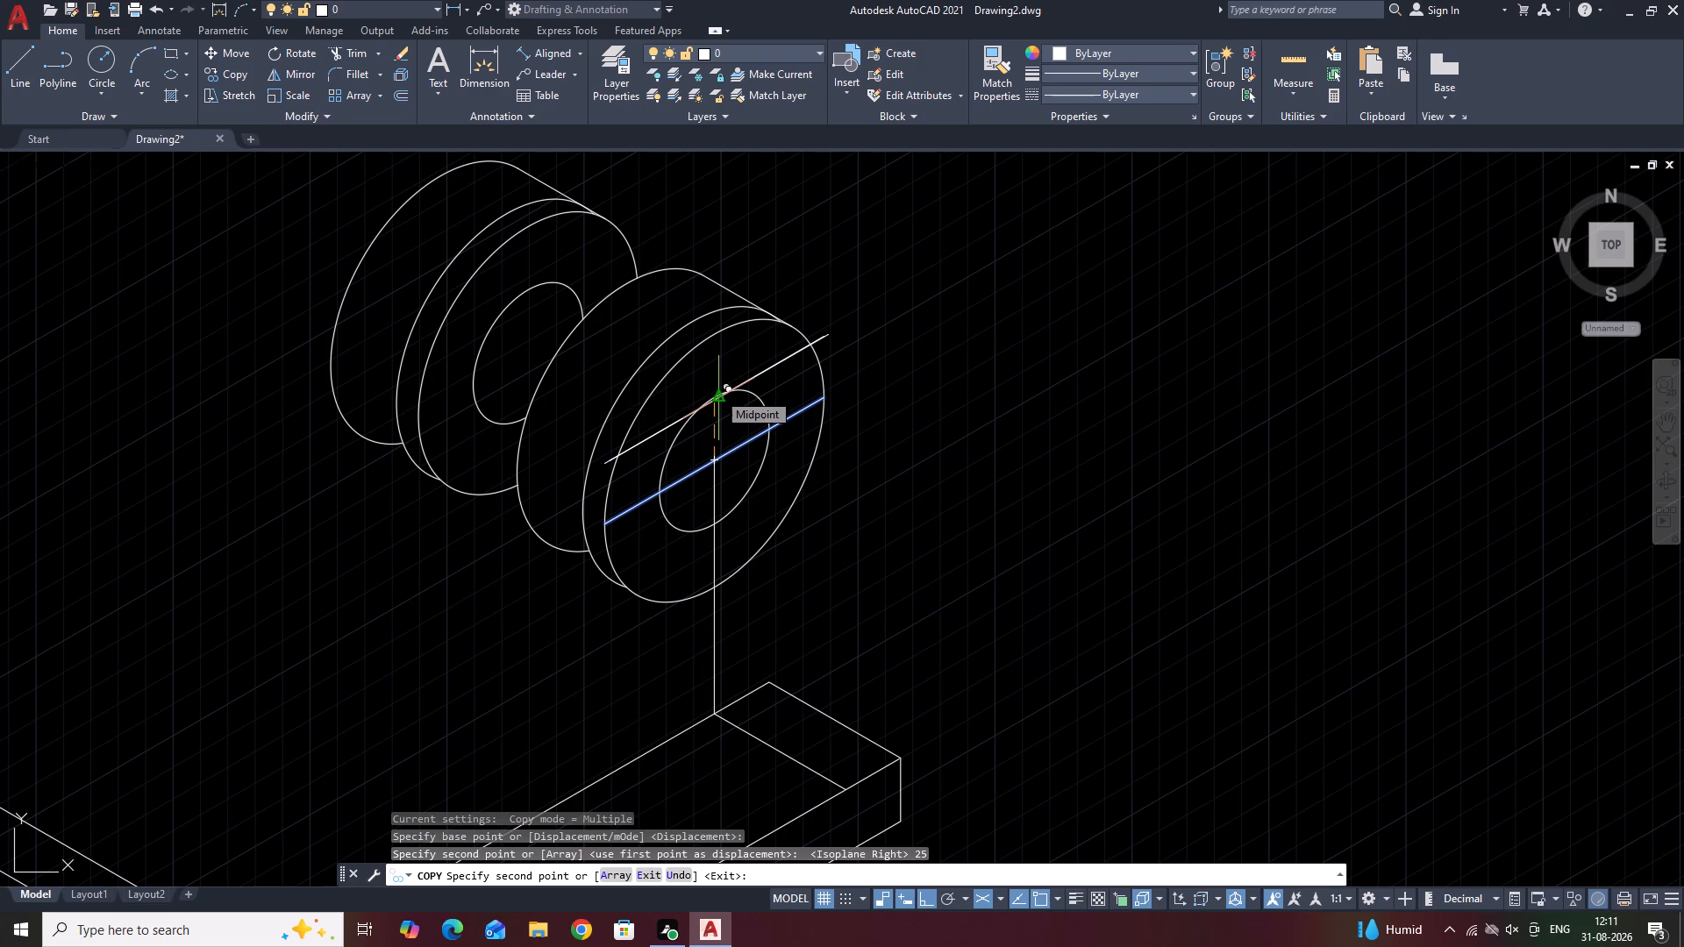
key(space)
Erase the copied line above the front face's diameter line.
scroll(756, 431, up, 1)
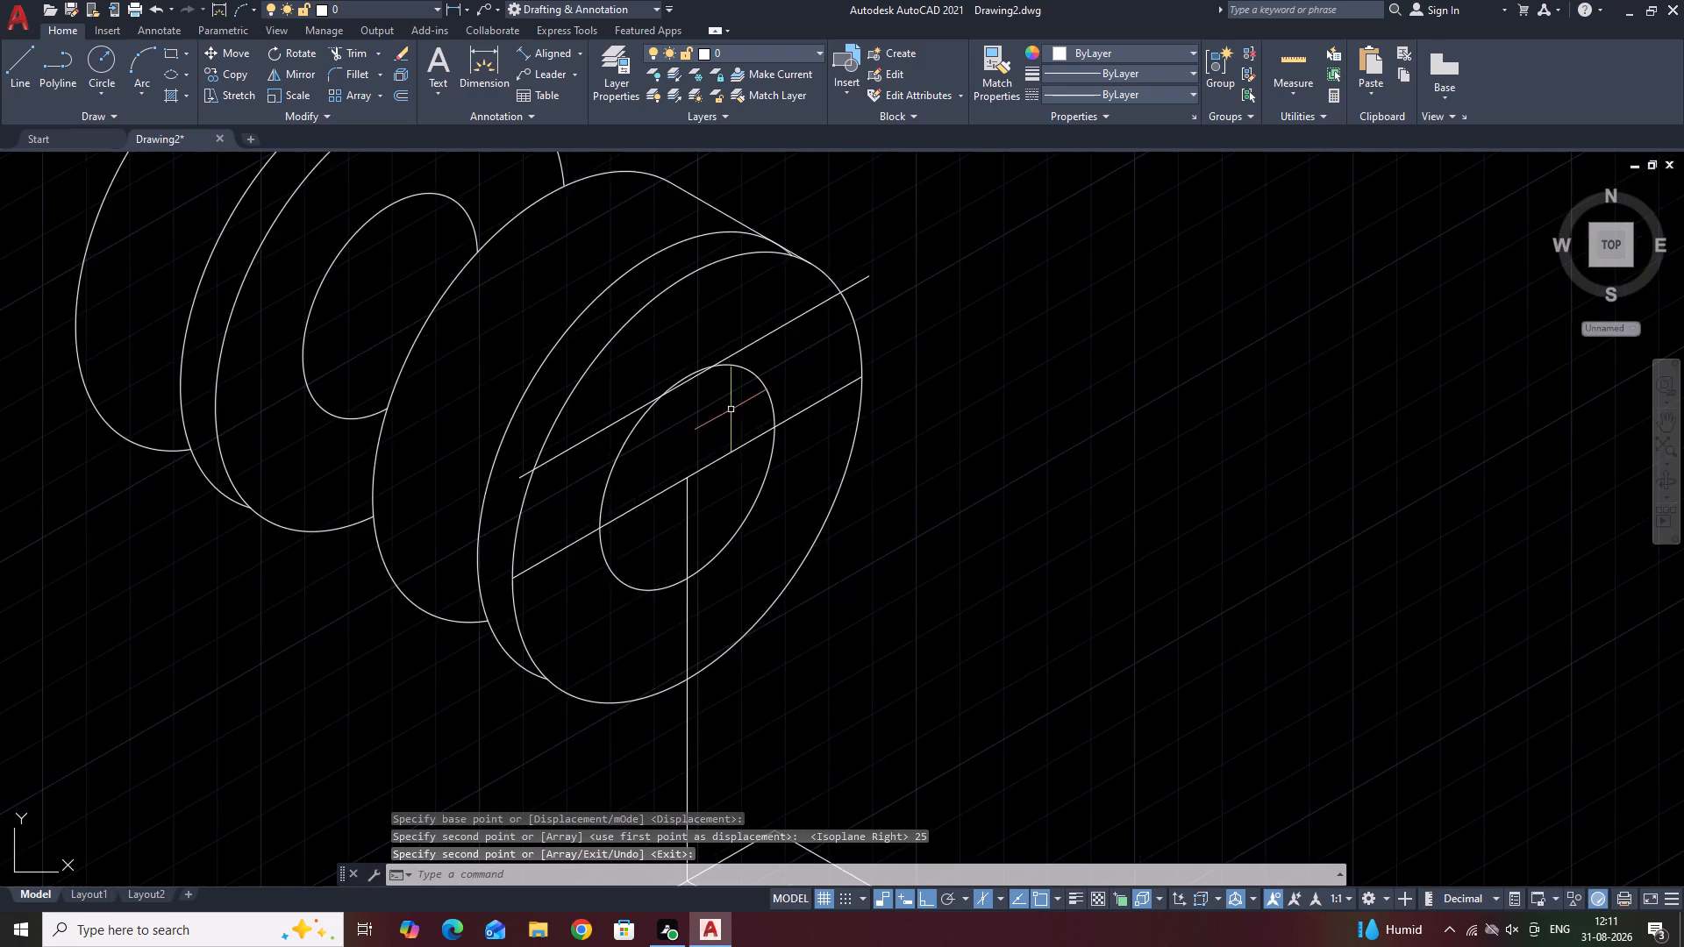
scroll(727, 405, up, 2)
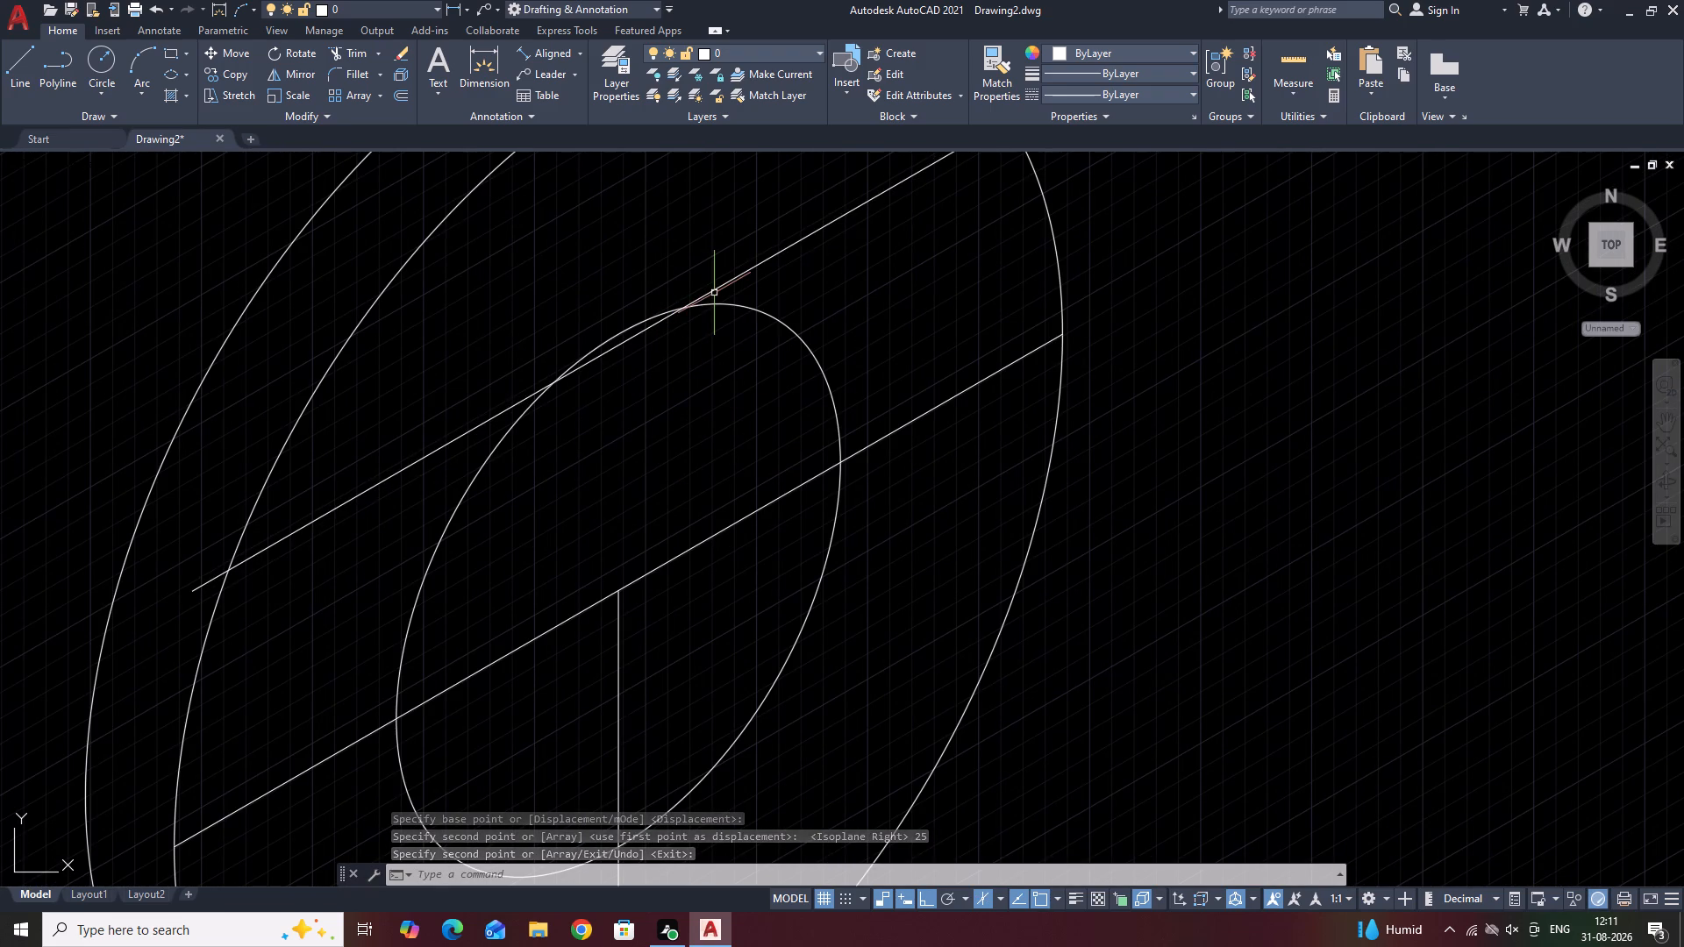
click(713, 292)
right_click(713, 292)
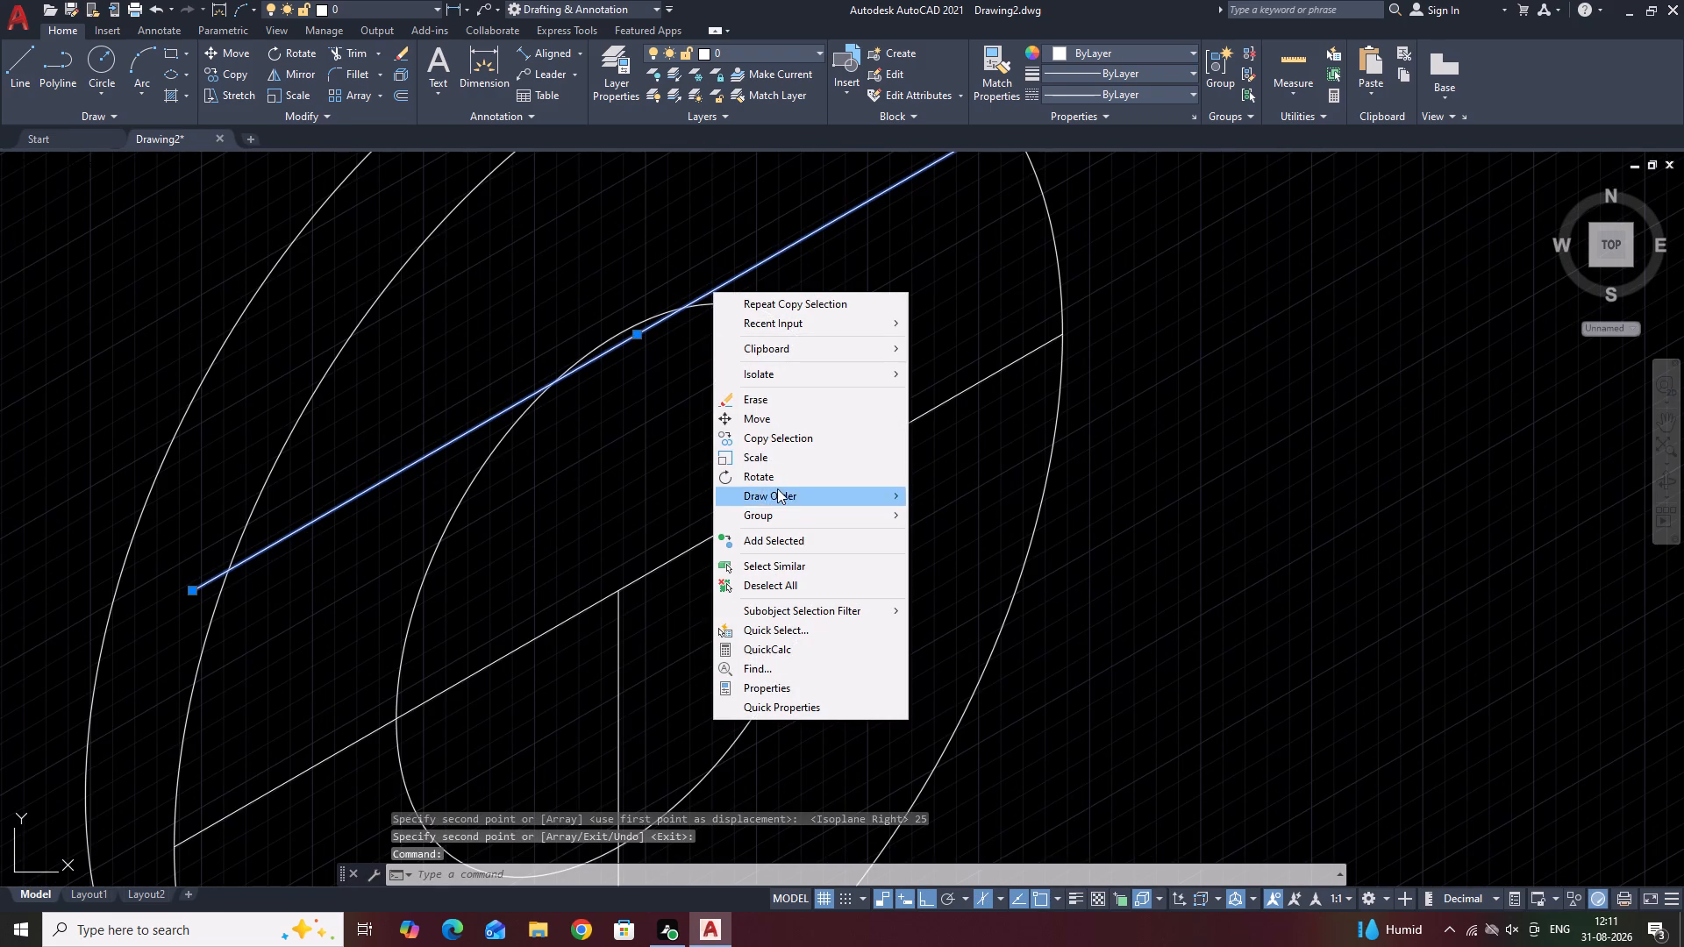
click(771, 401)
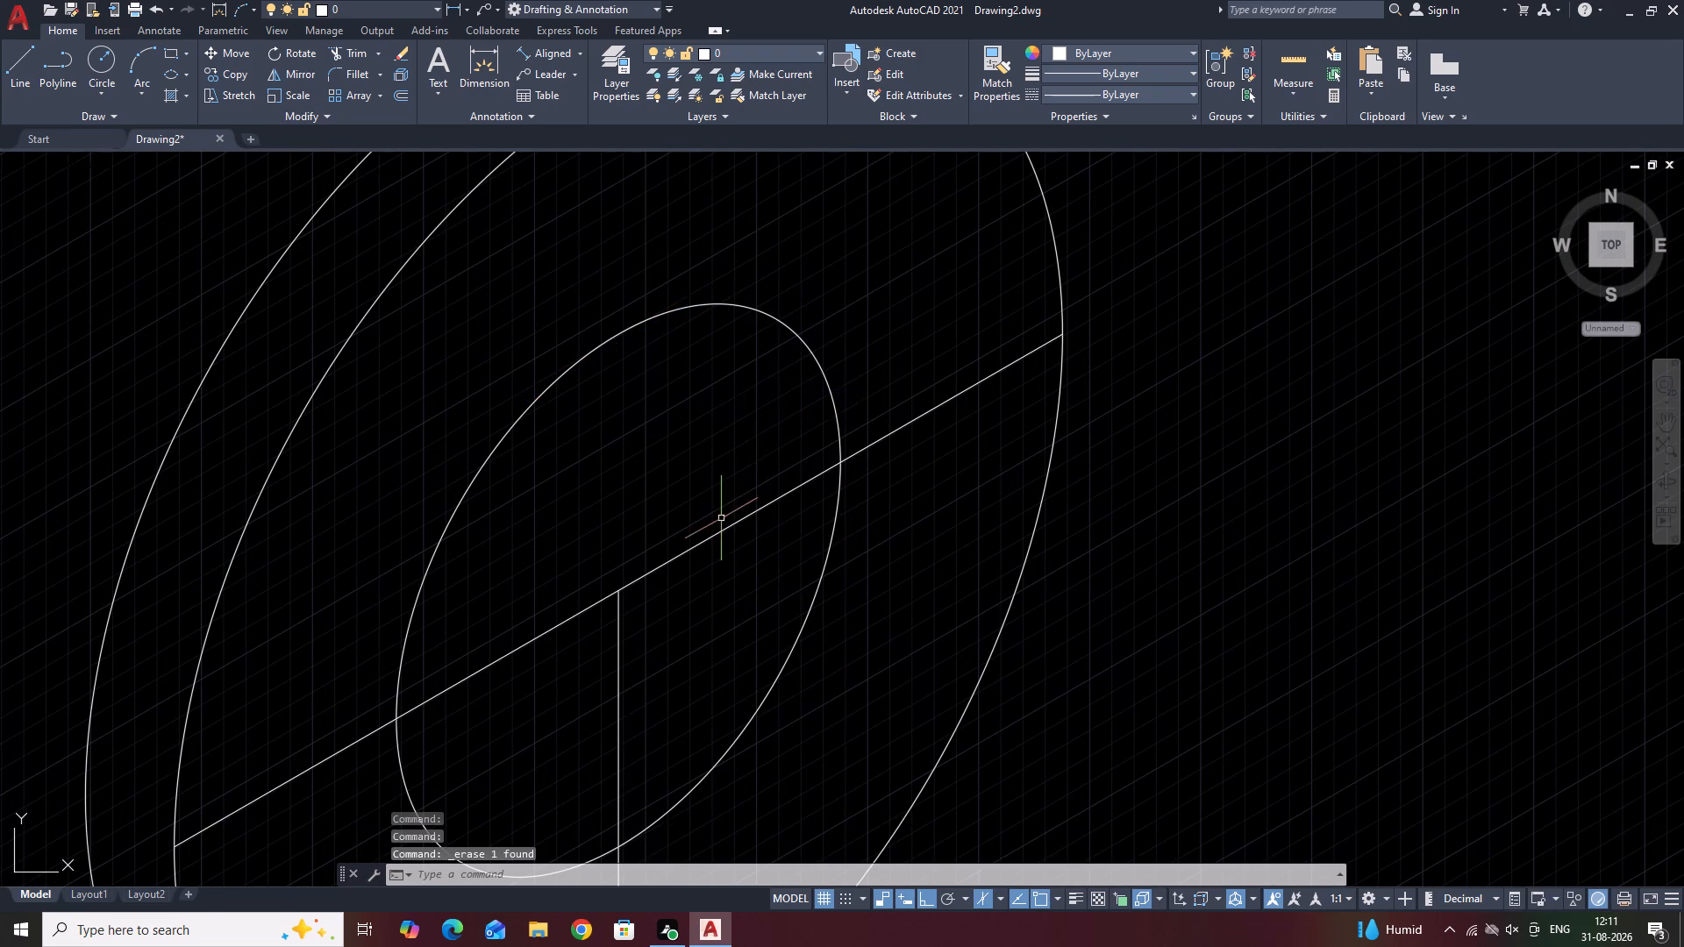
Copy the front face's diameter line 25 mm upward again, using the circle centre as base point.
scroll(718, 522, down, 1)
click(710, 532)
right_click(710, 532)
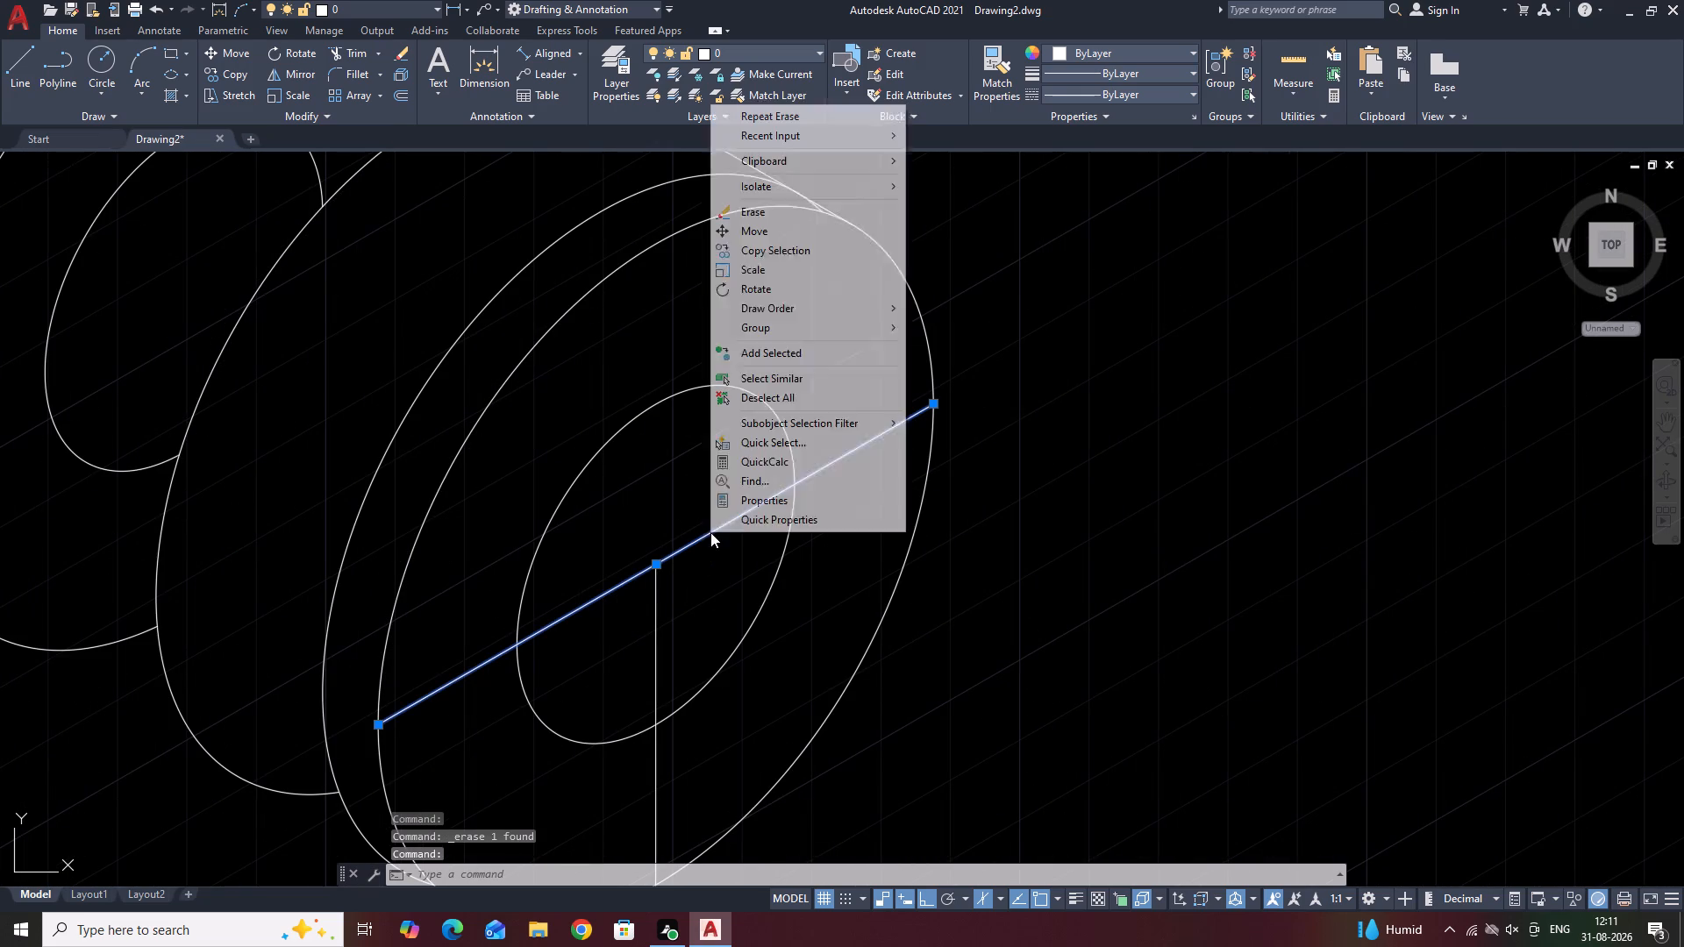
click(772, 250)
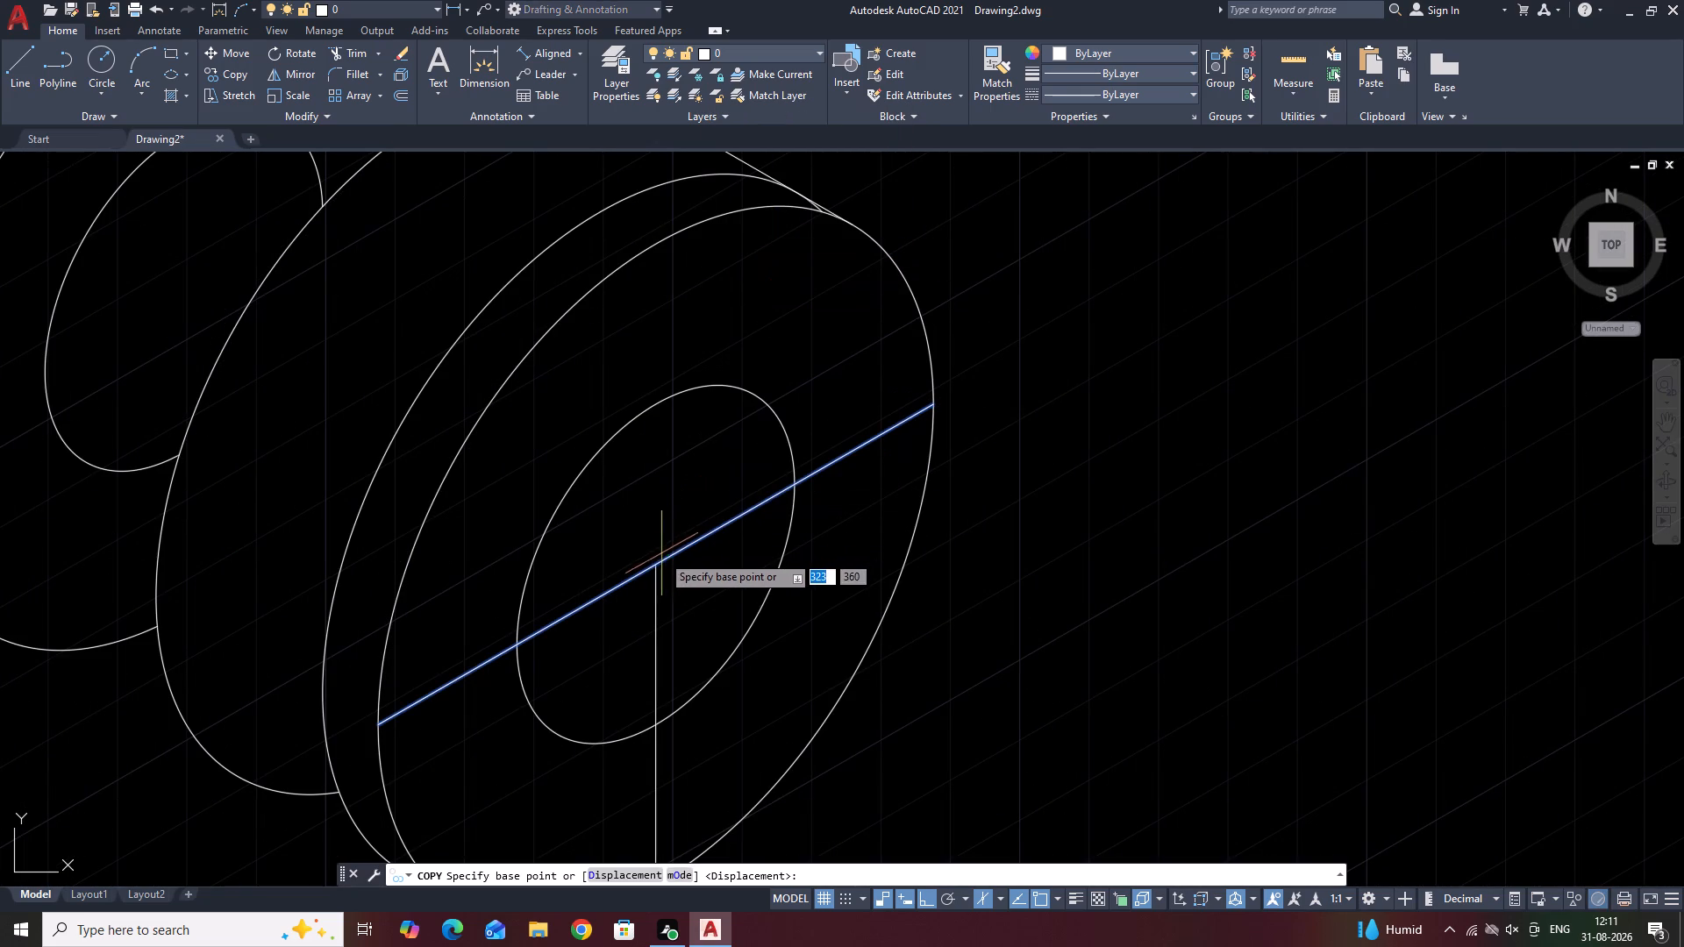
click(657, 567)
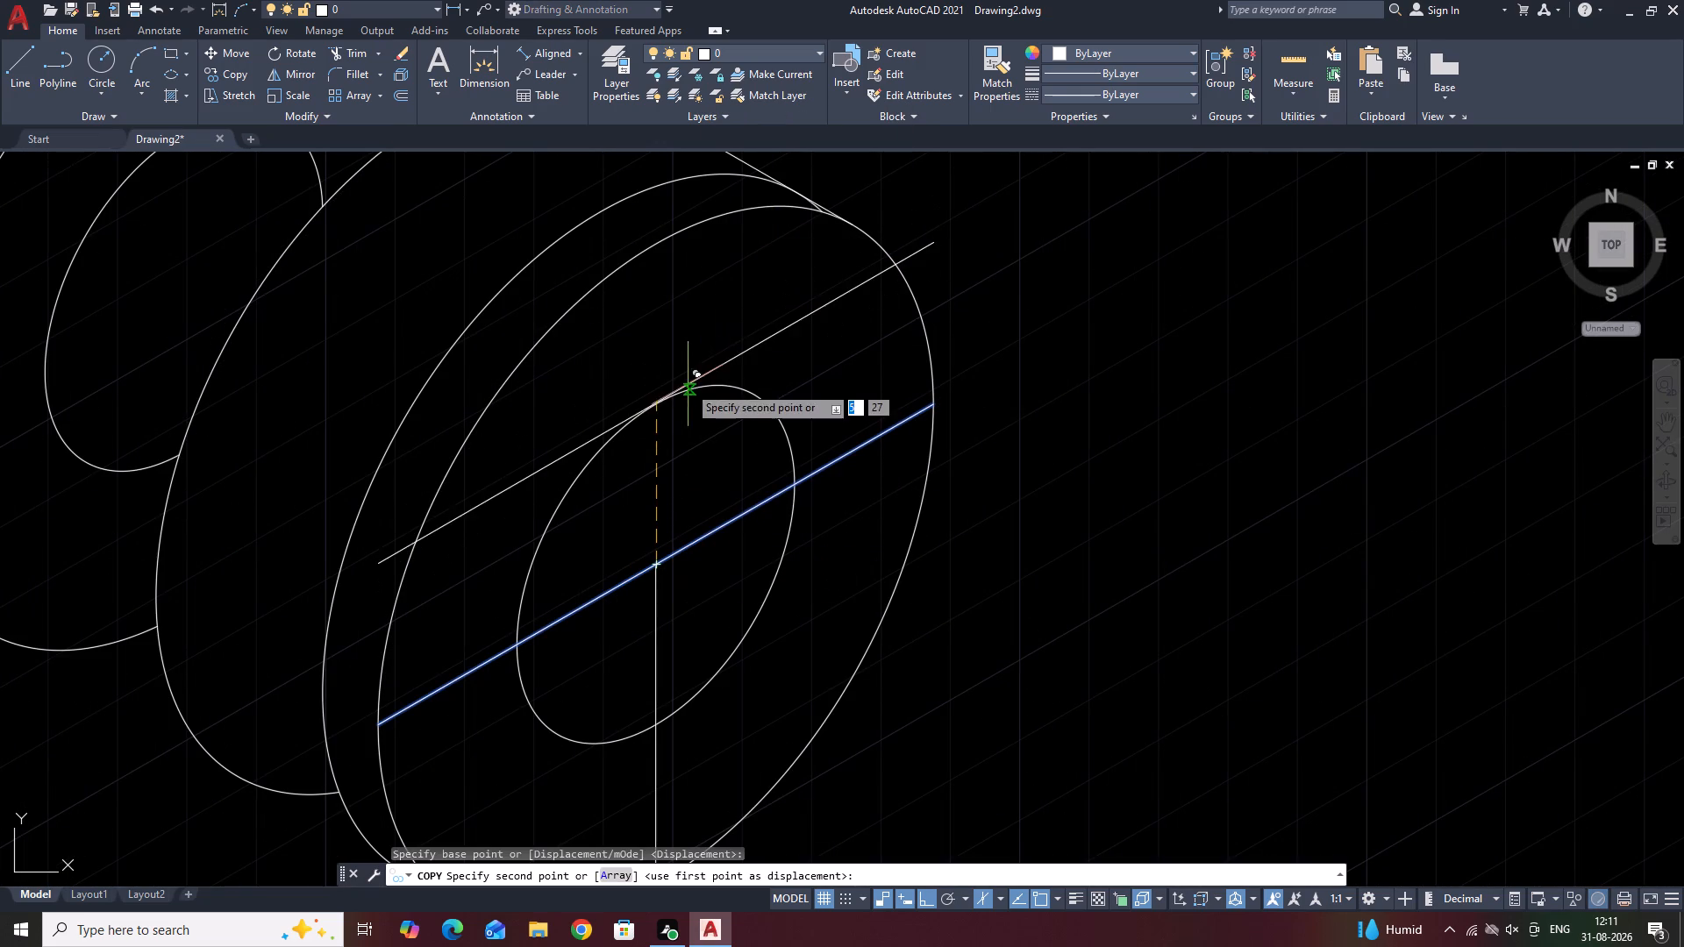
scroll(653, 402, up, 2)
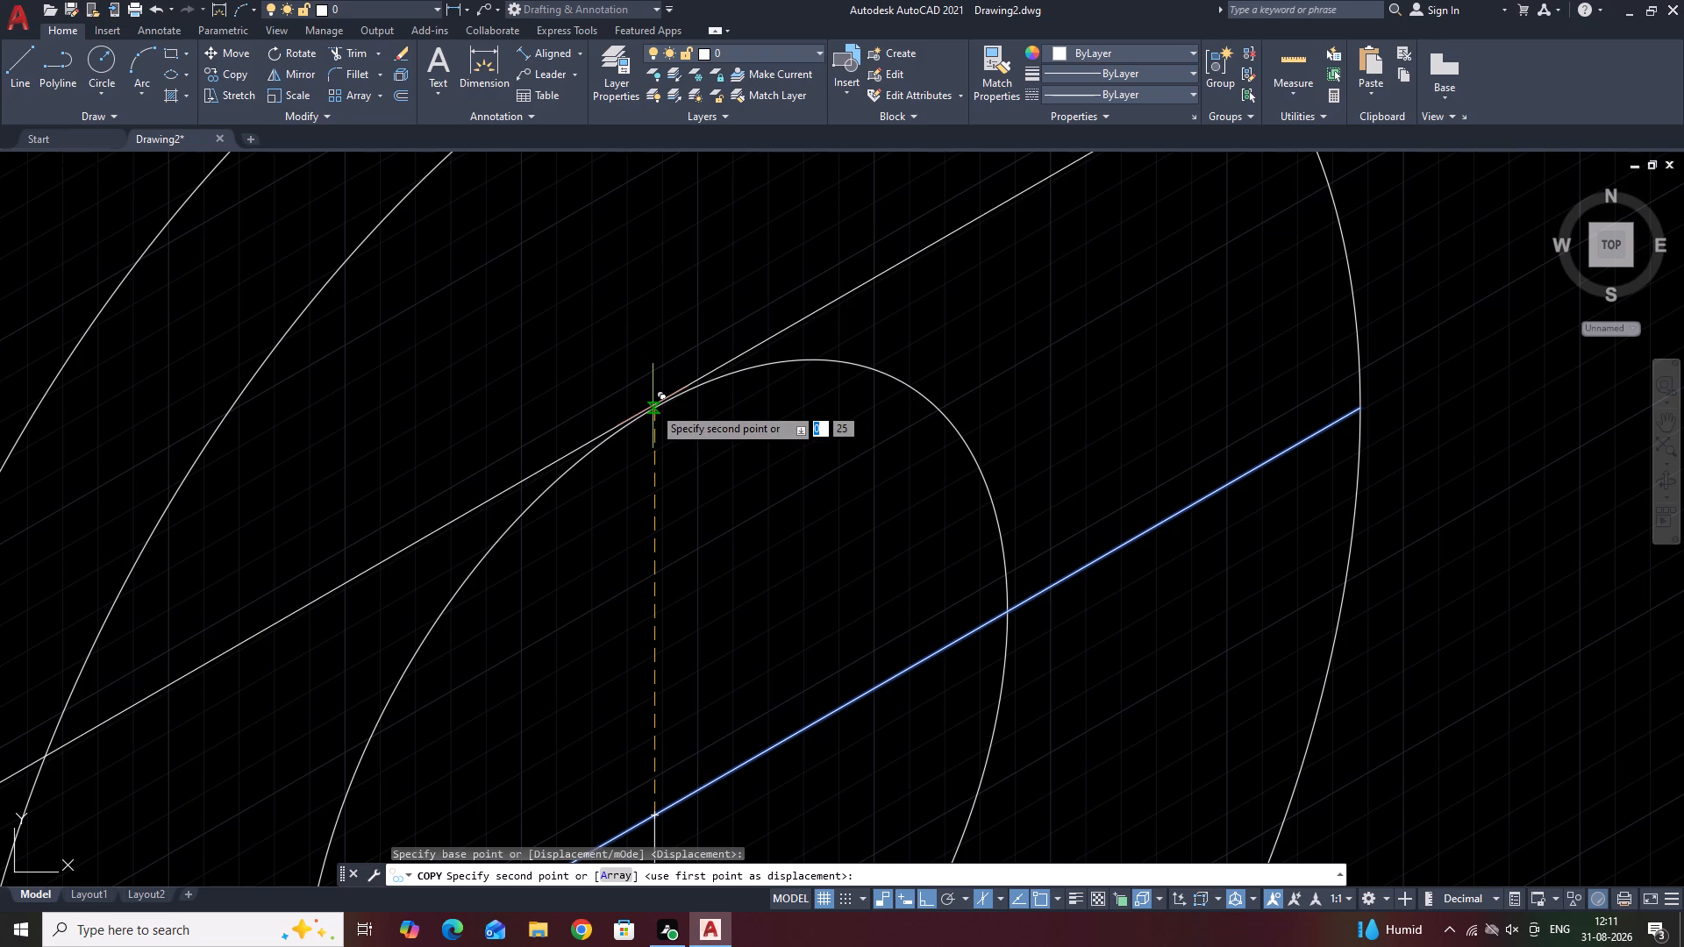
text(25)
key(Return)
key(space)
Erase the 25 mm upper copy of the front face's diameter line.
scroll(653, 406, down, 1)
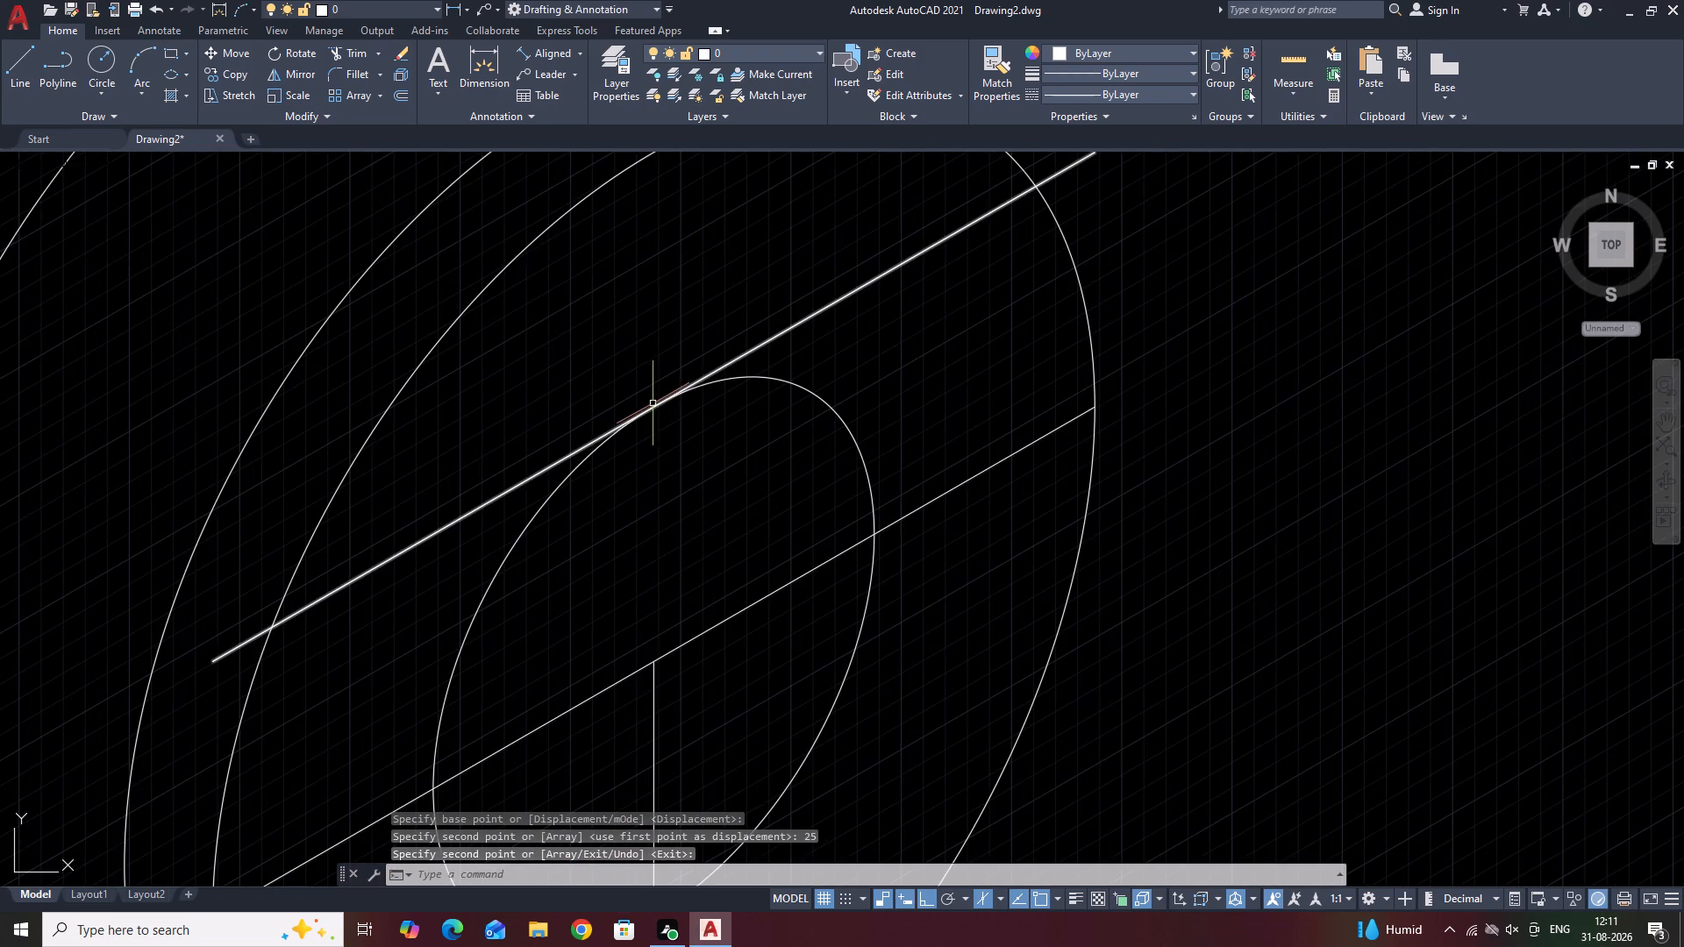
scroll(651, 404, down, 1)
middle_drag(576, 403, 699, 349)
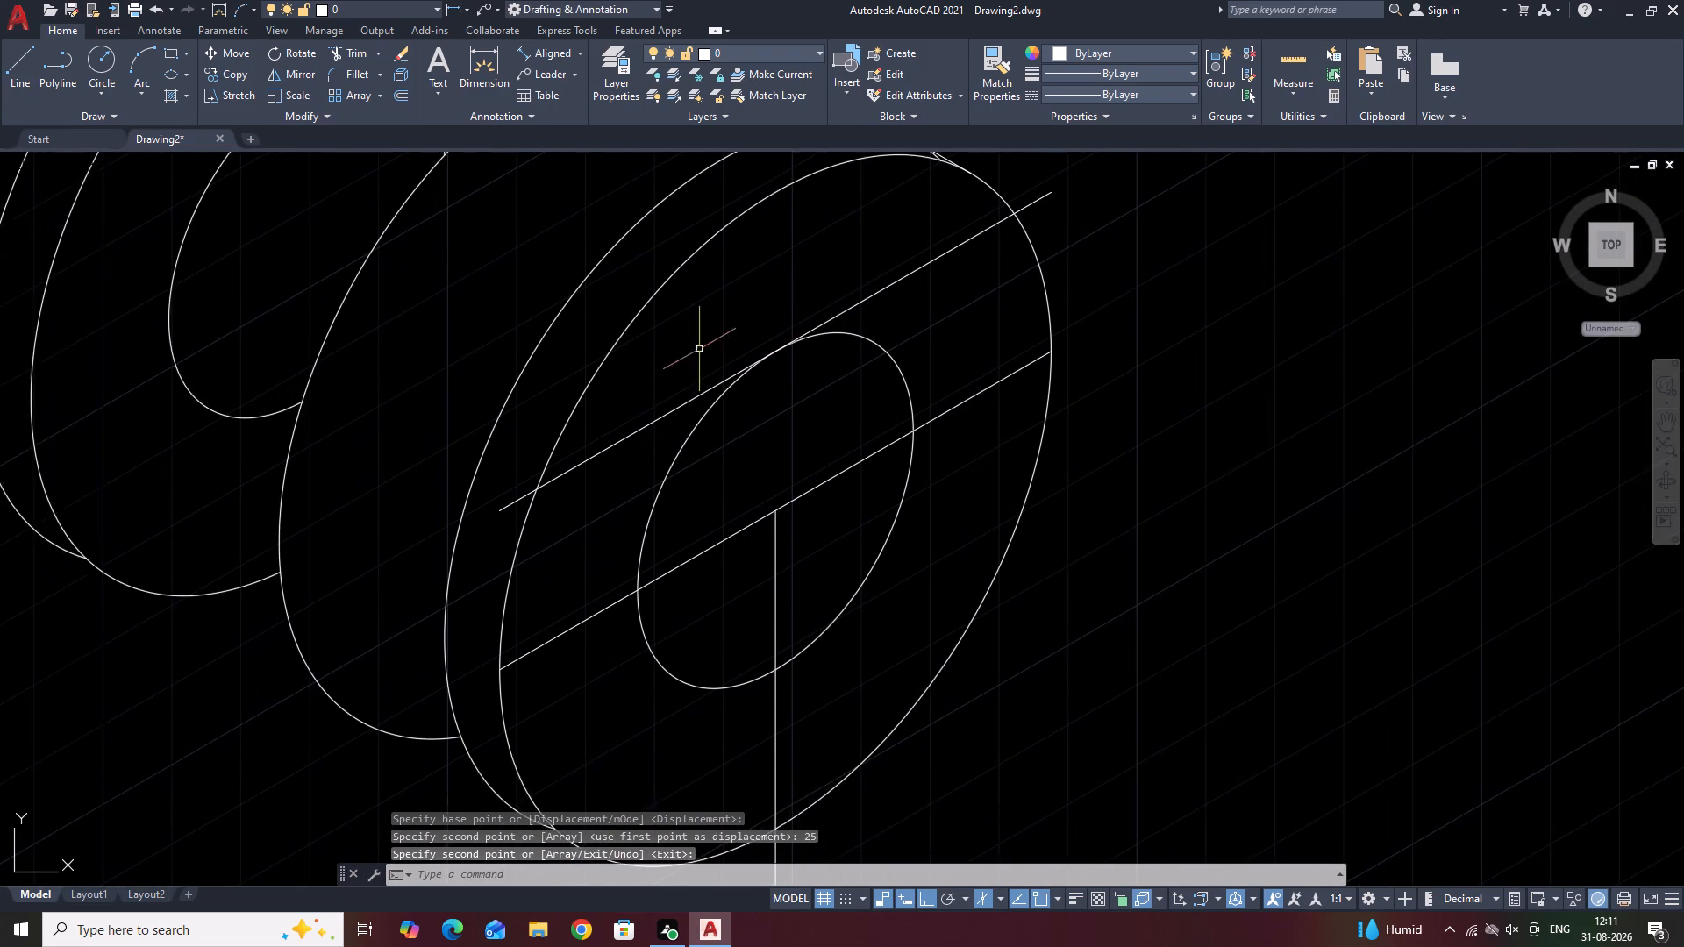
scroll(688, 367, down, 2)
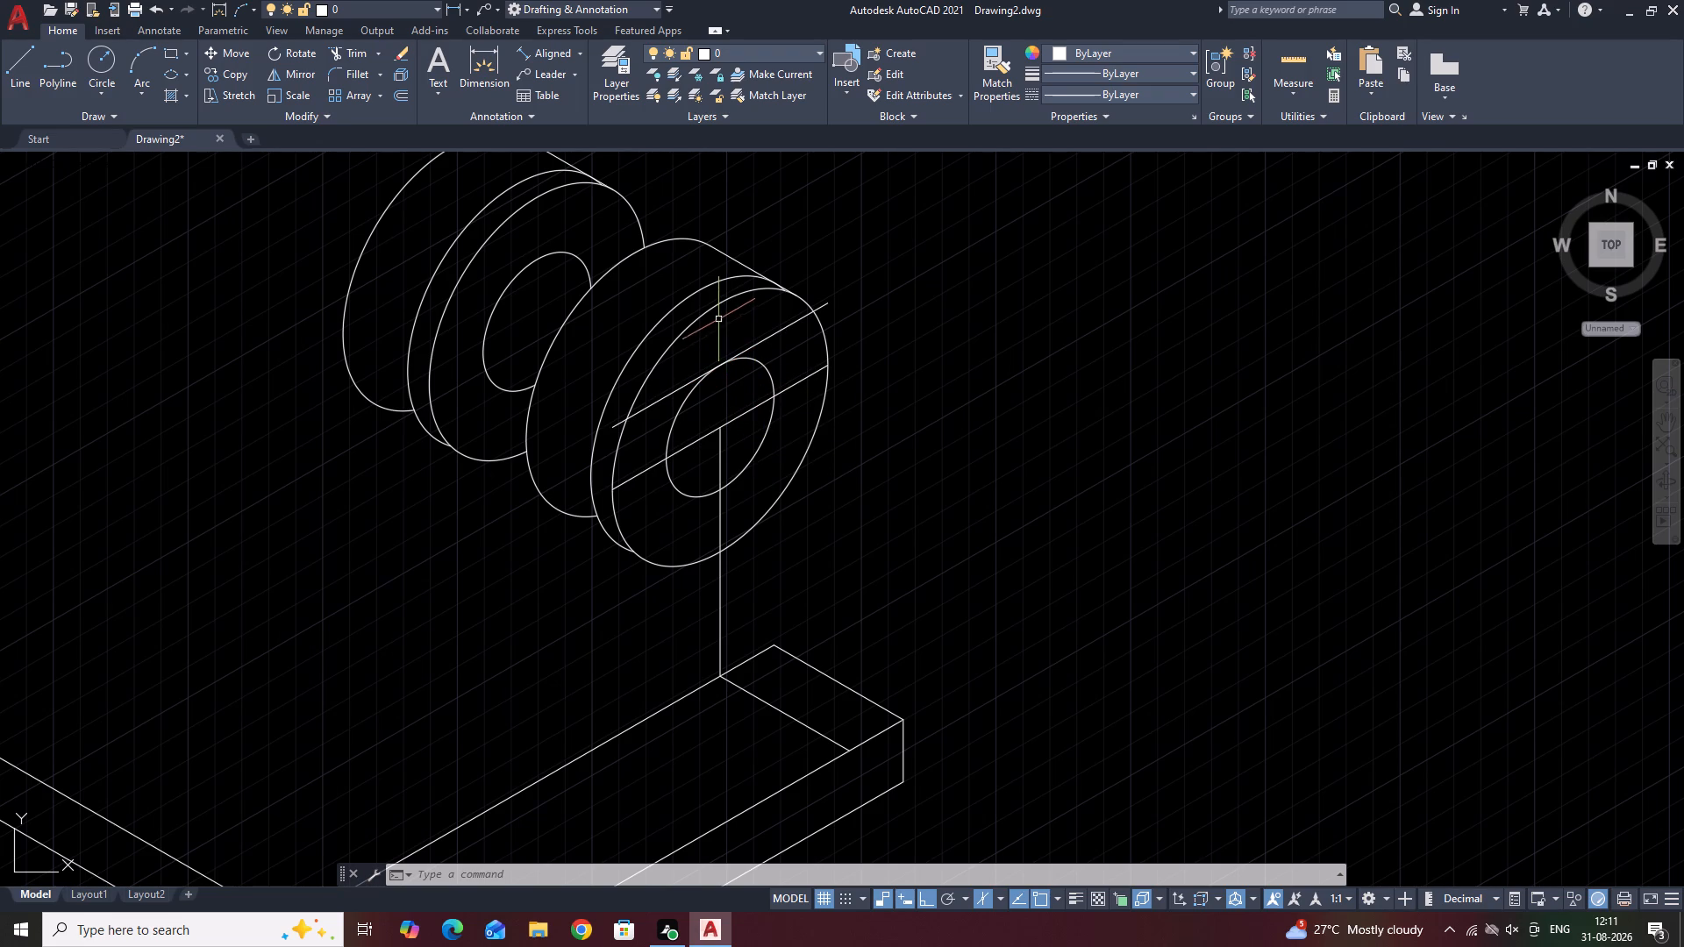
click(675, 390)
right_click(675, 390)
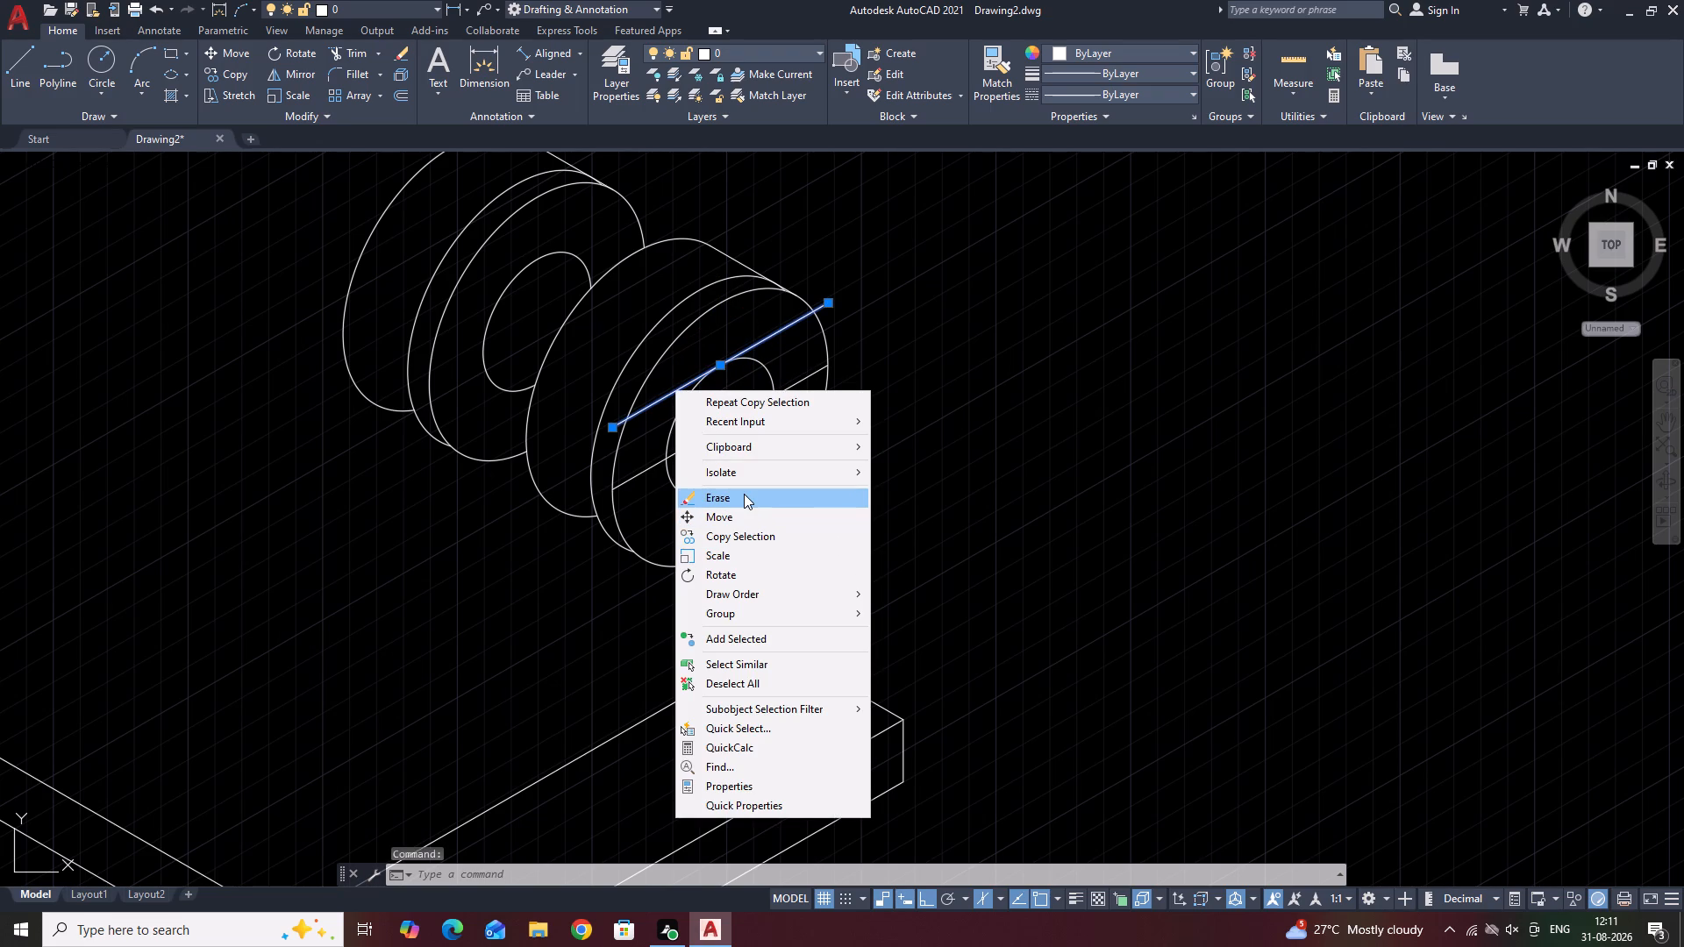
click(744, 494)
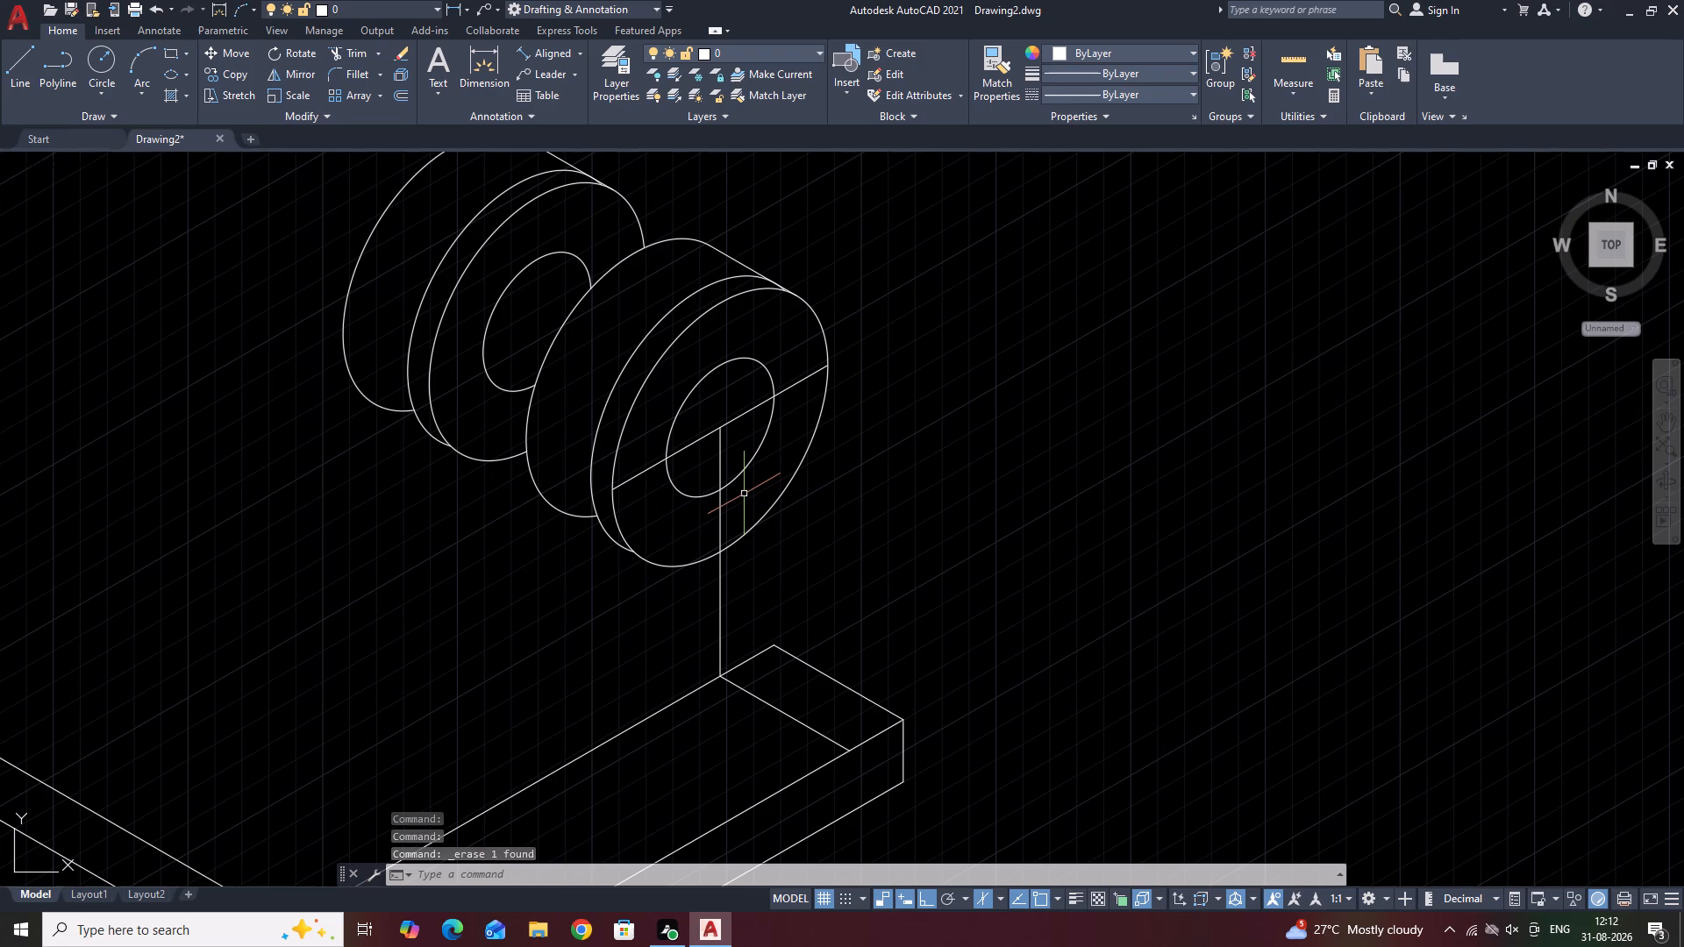
Copy the front face's diameter line 50 mm vertically upward, using the circle centre as base point.
click(731, 422)
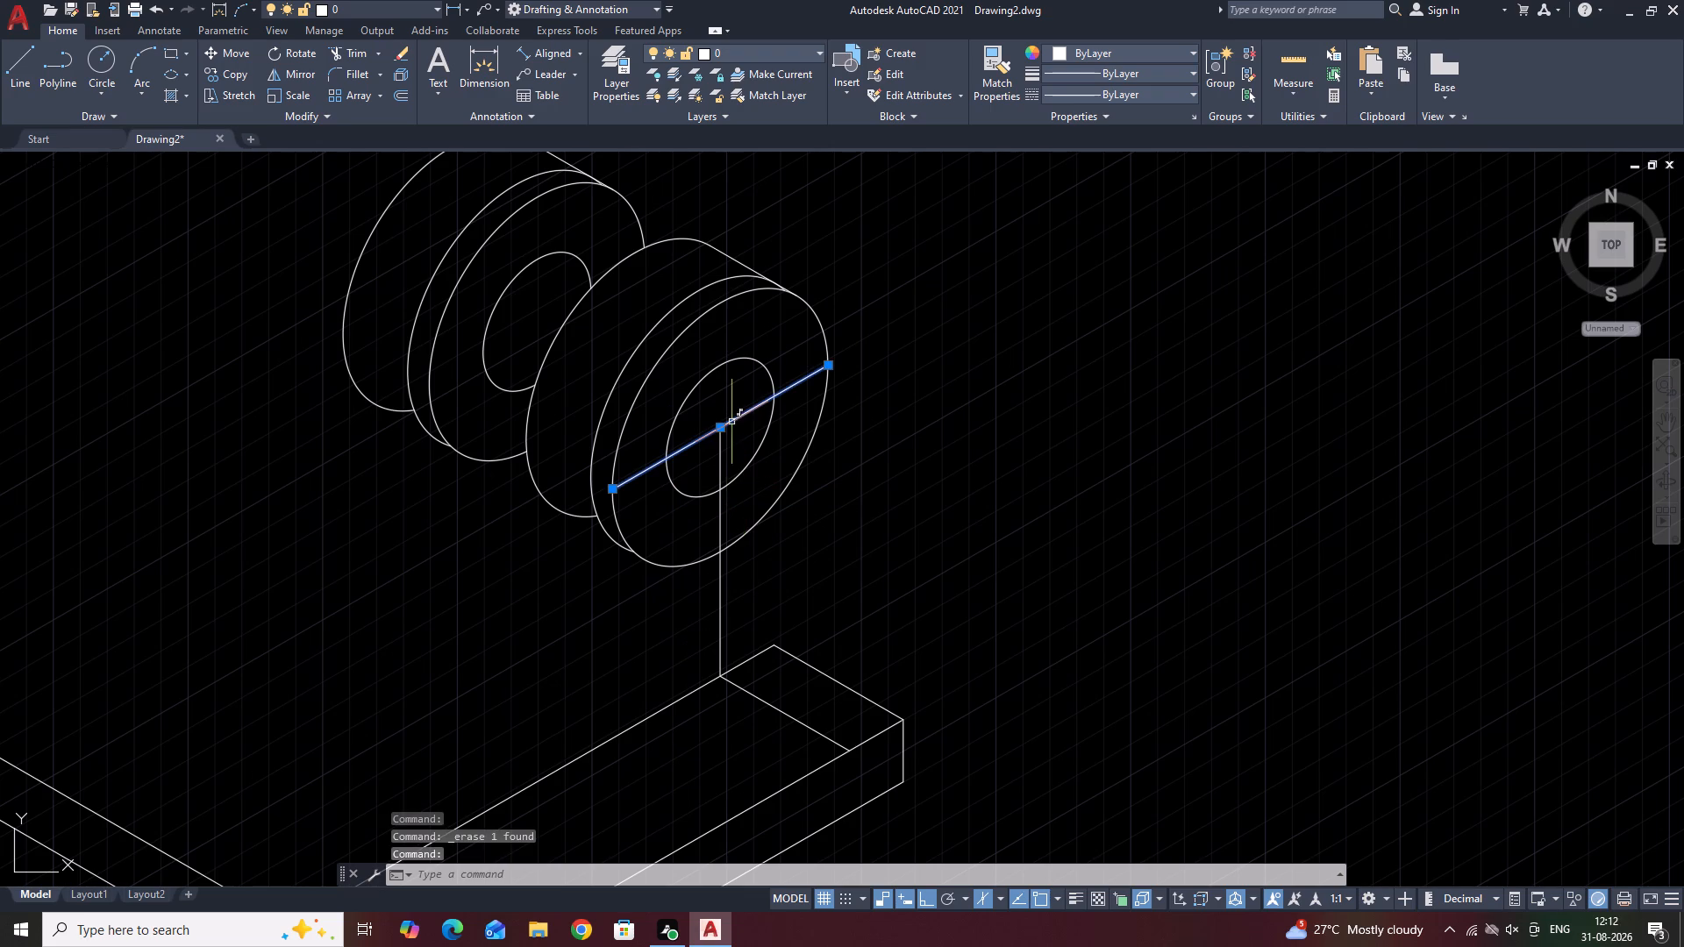
right_click(731, 421)
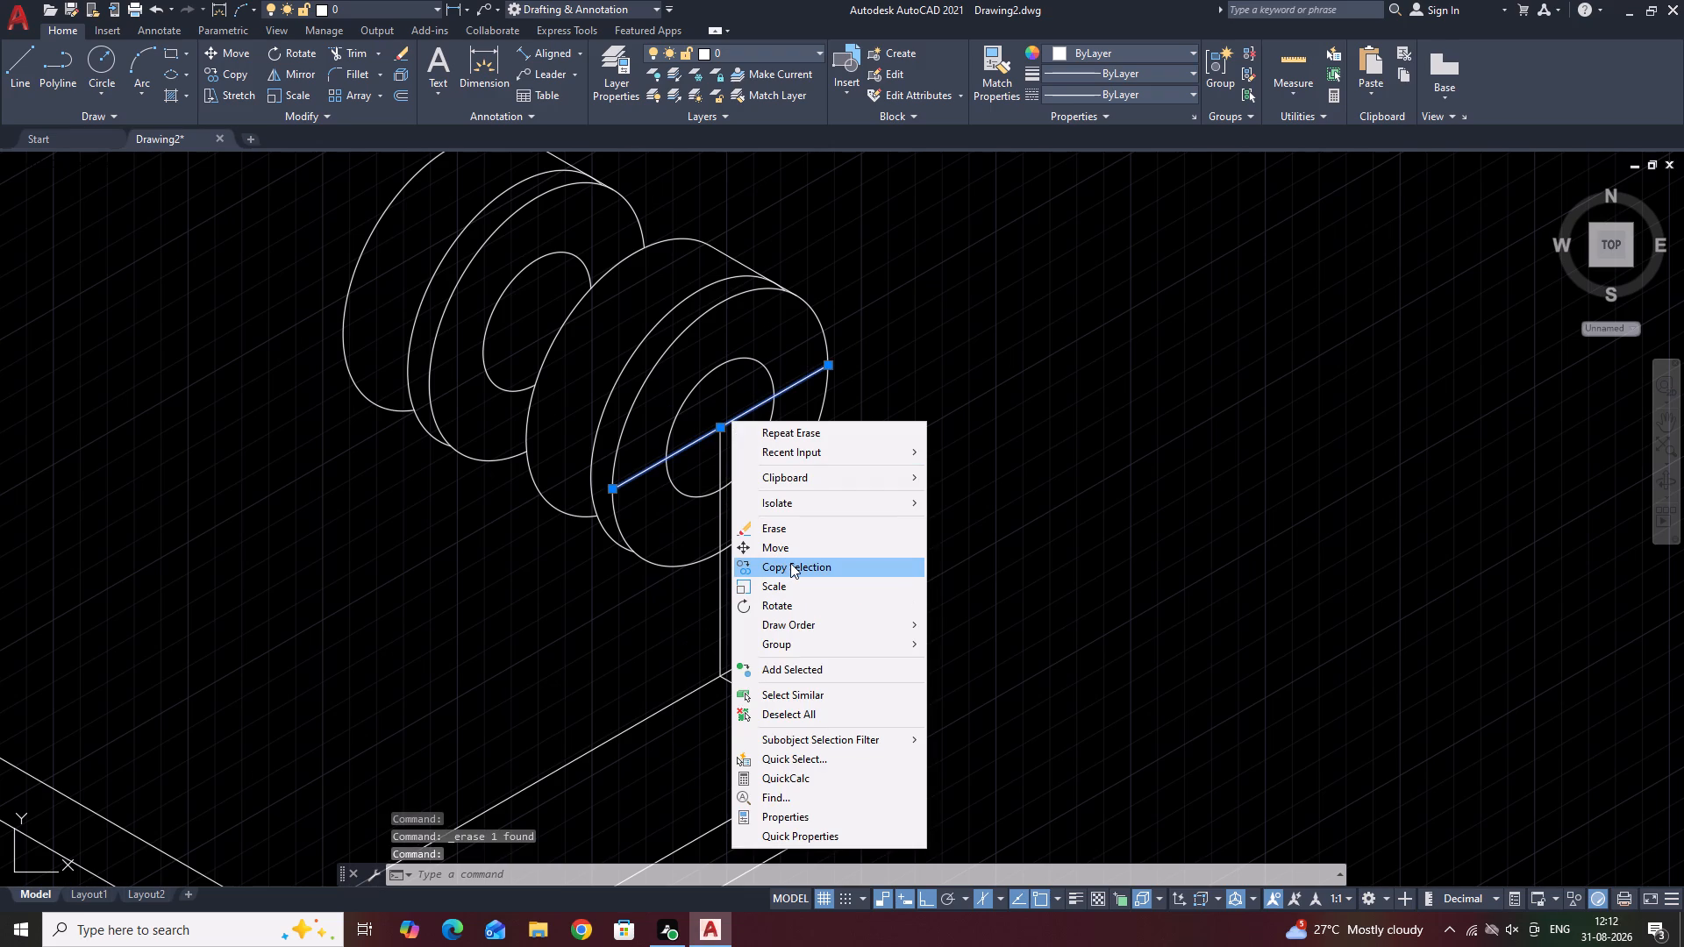
click(790, 563)
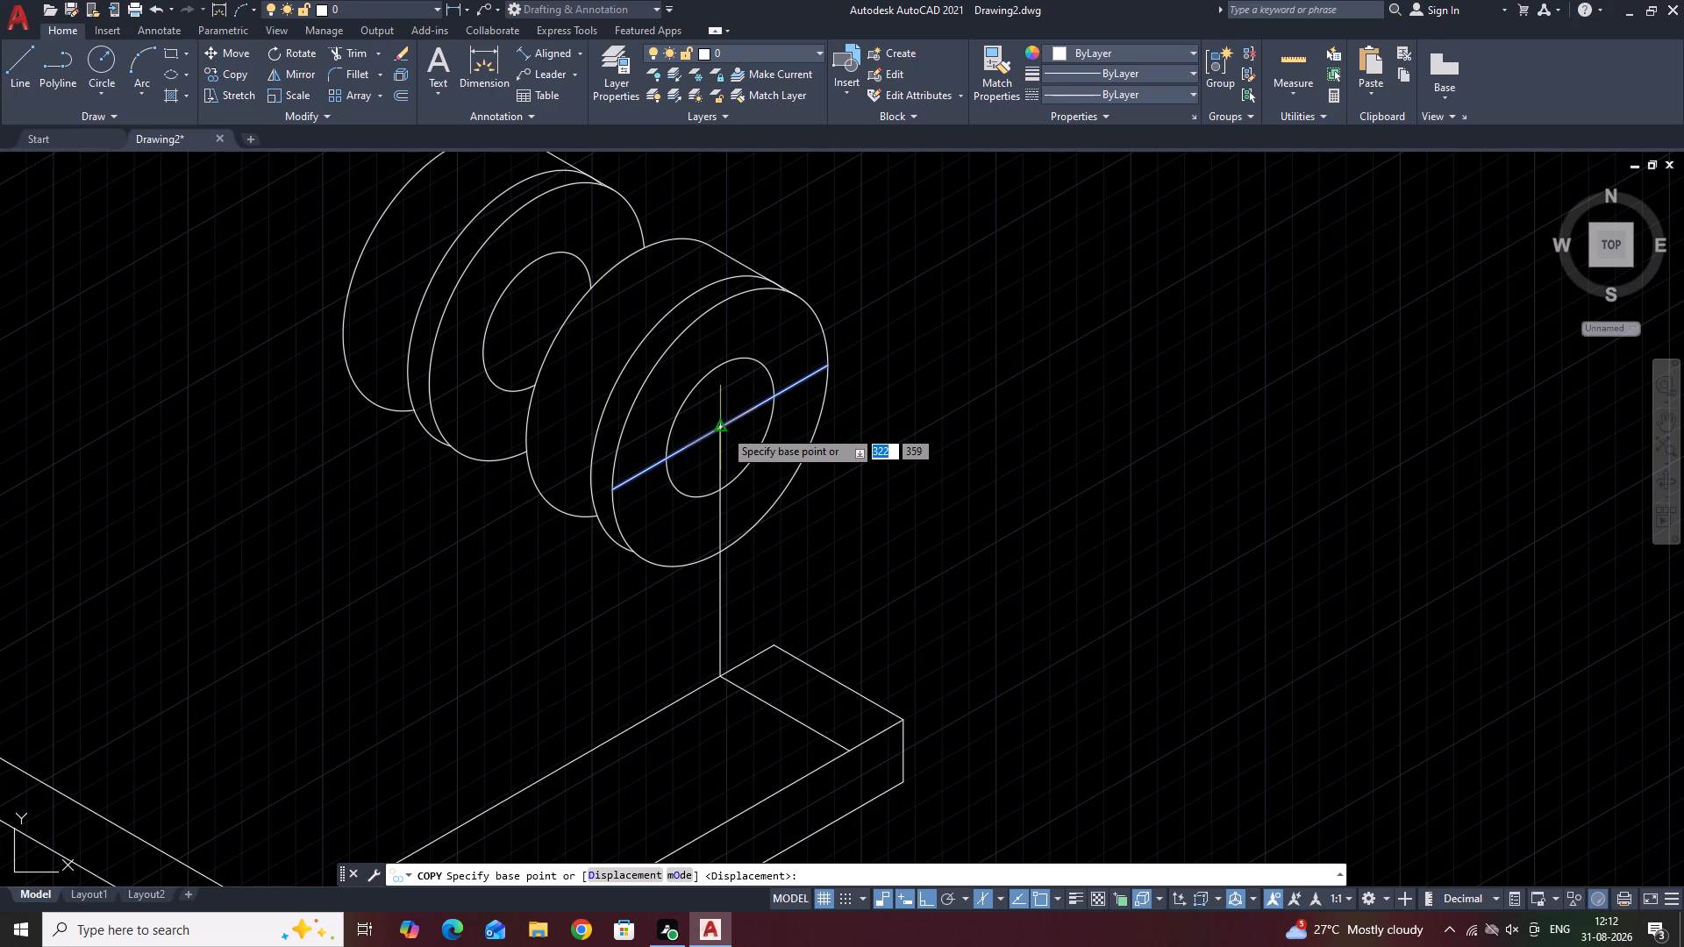
scroll(724, 427, up, 2)
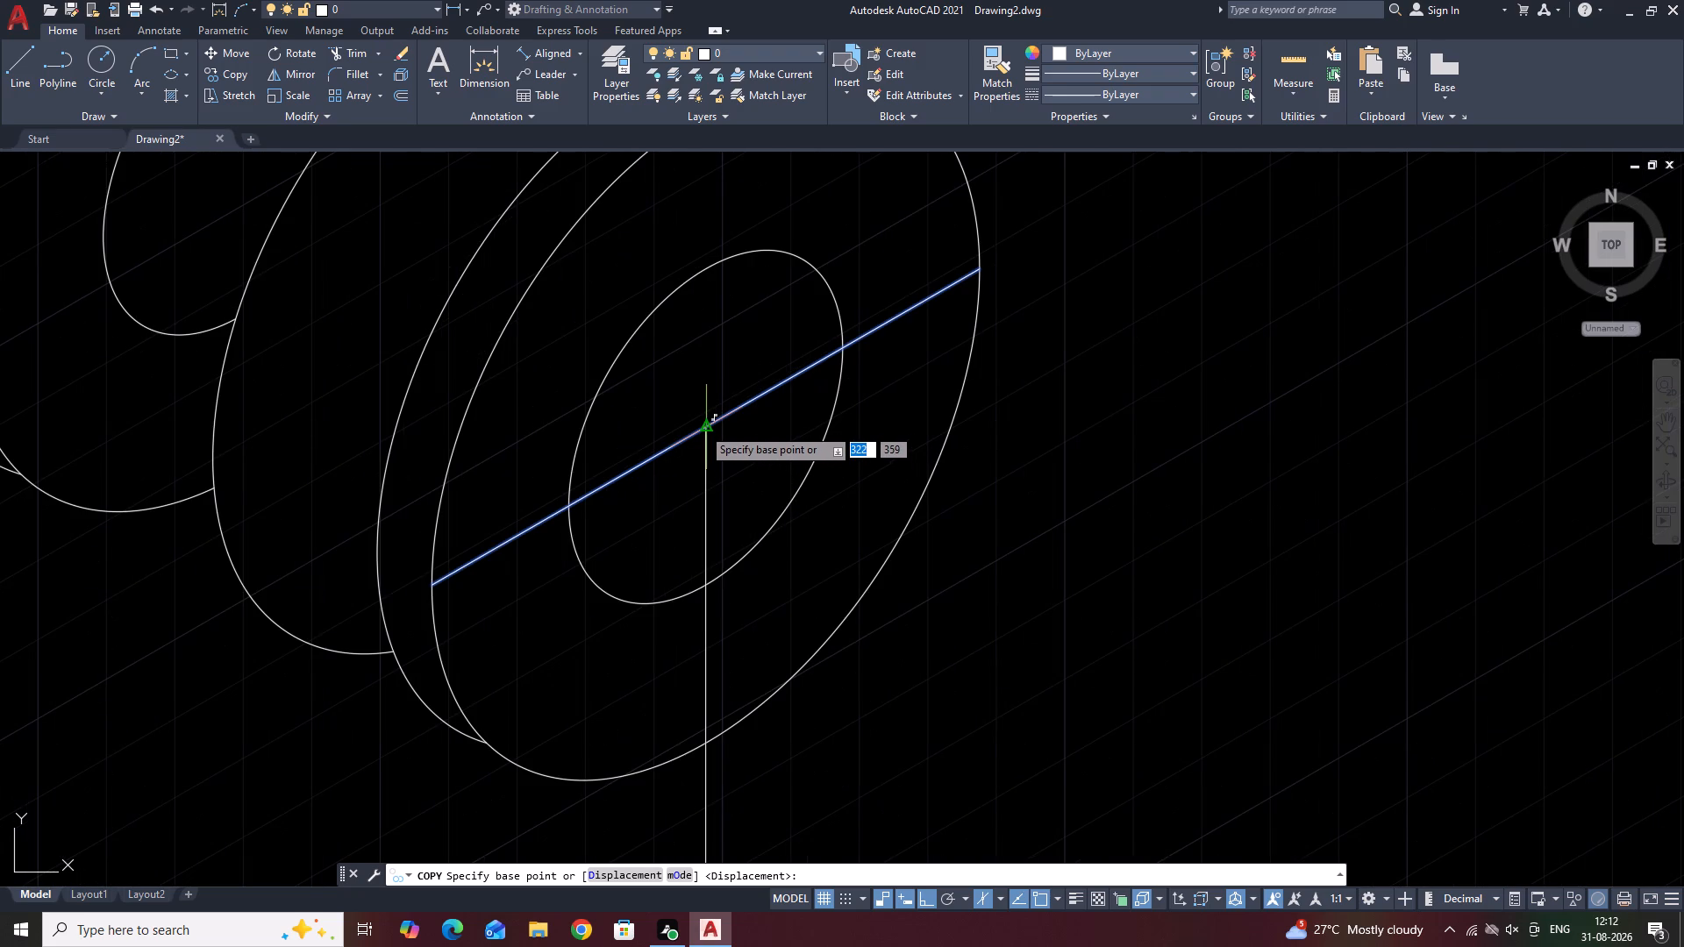
click(702, 427)
text(50)
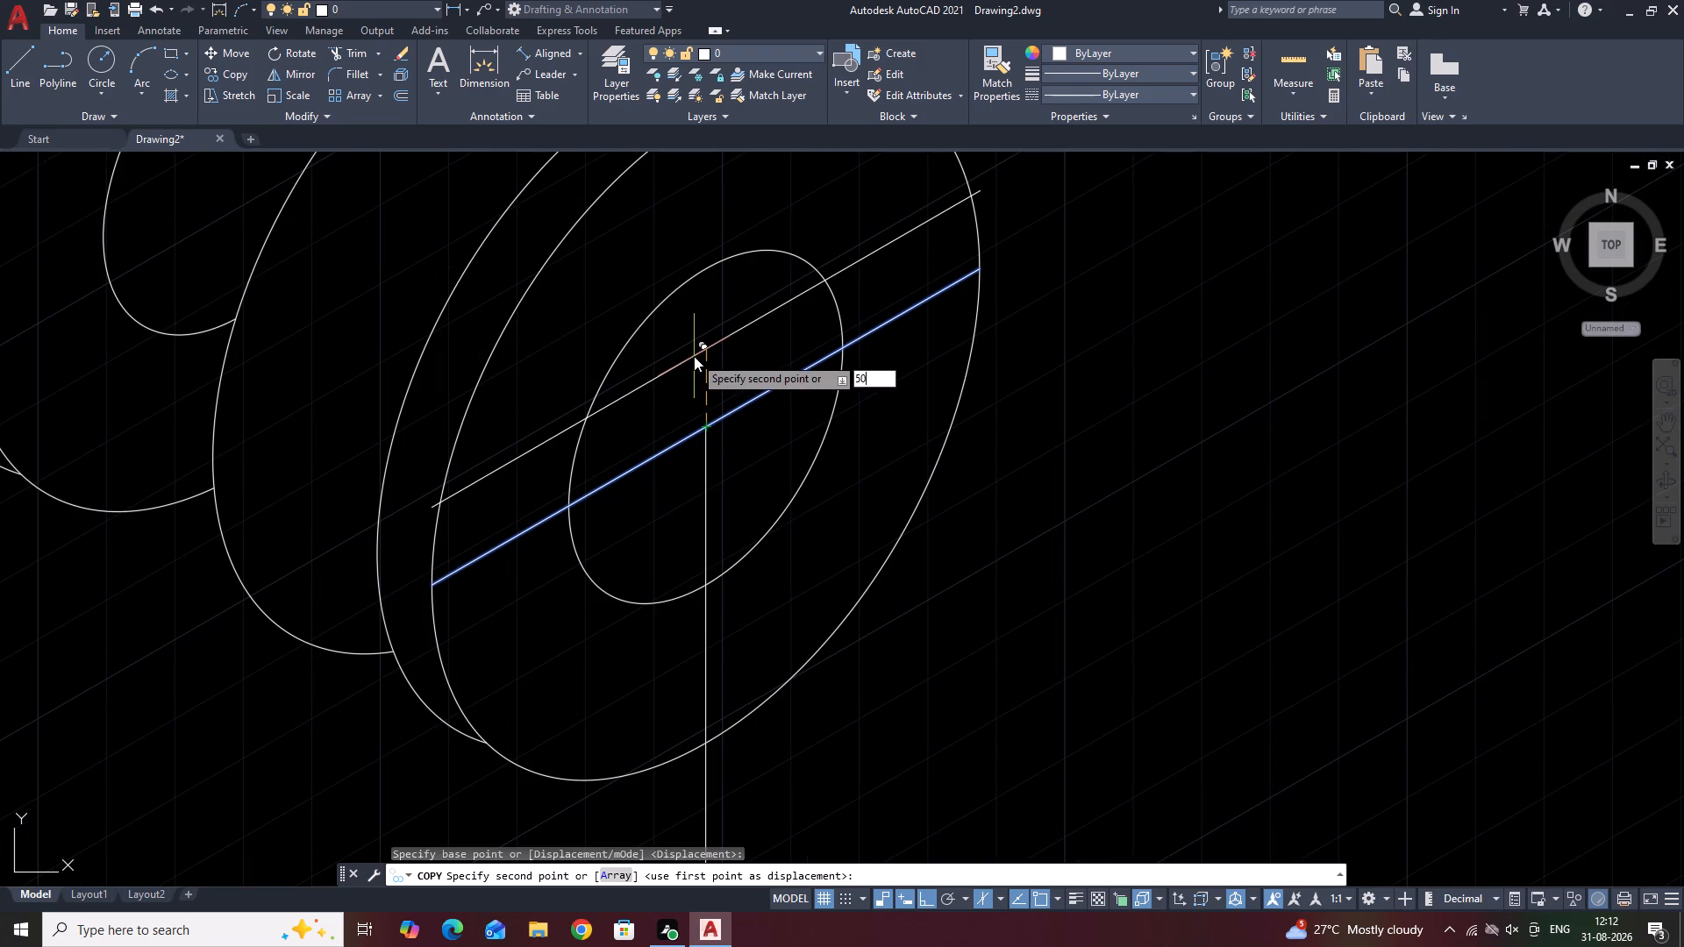
key(Return)
scroll(687, 355, down, 2)
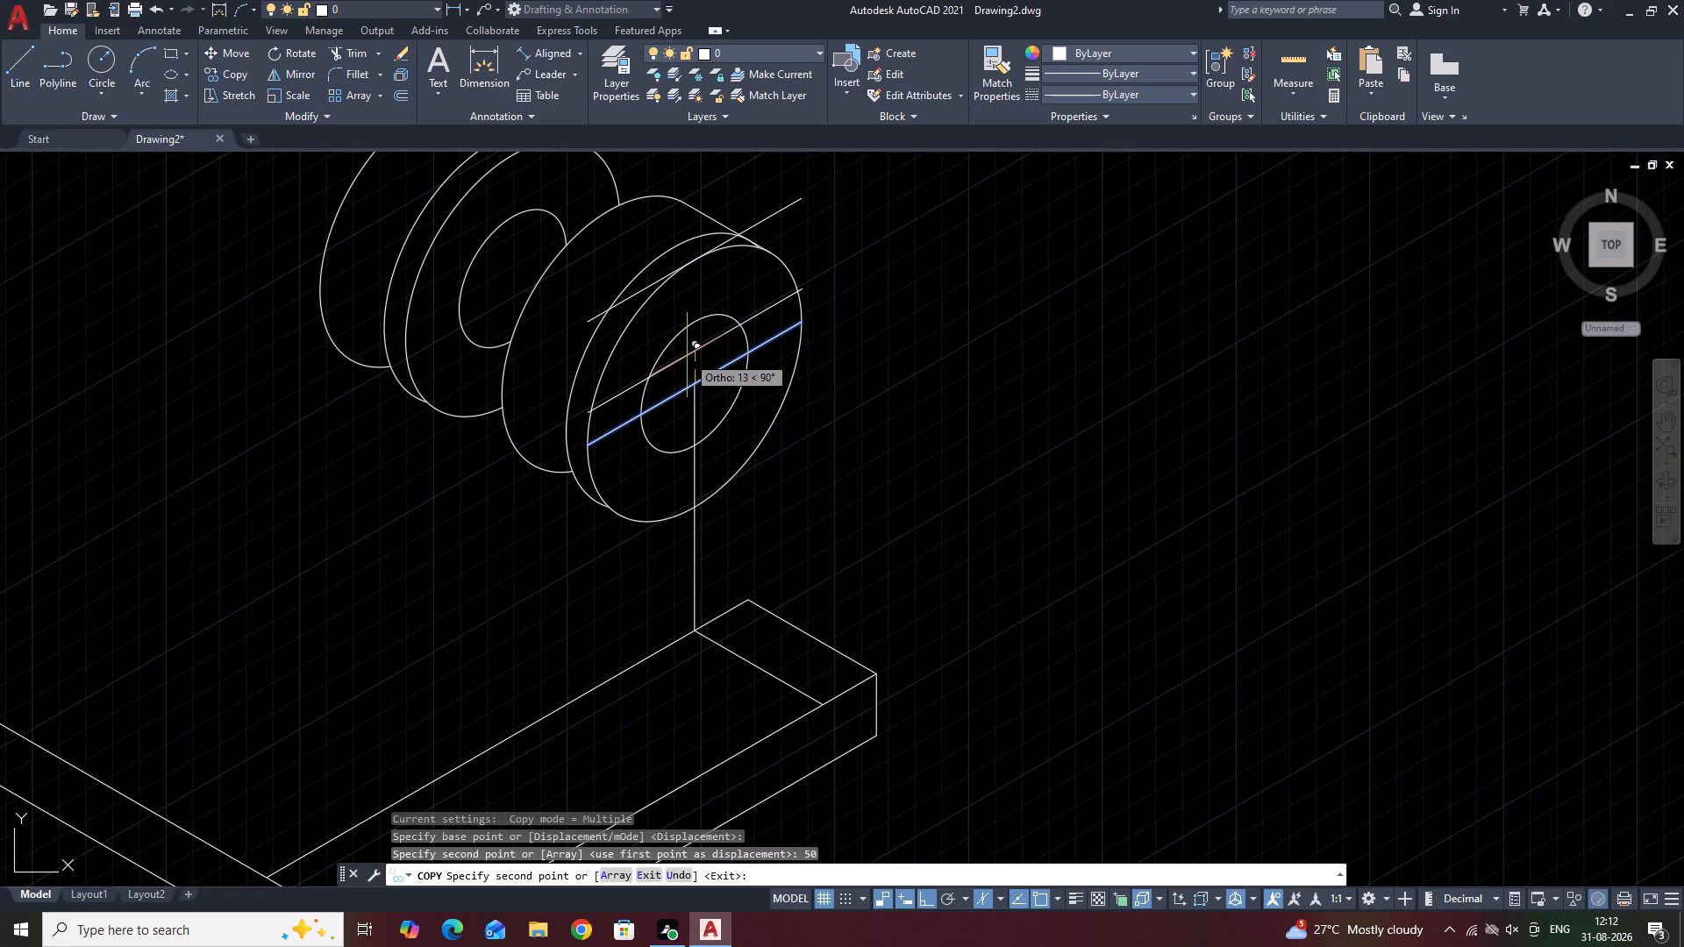
key(space)
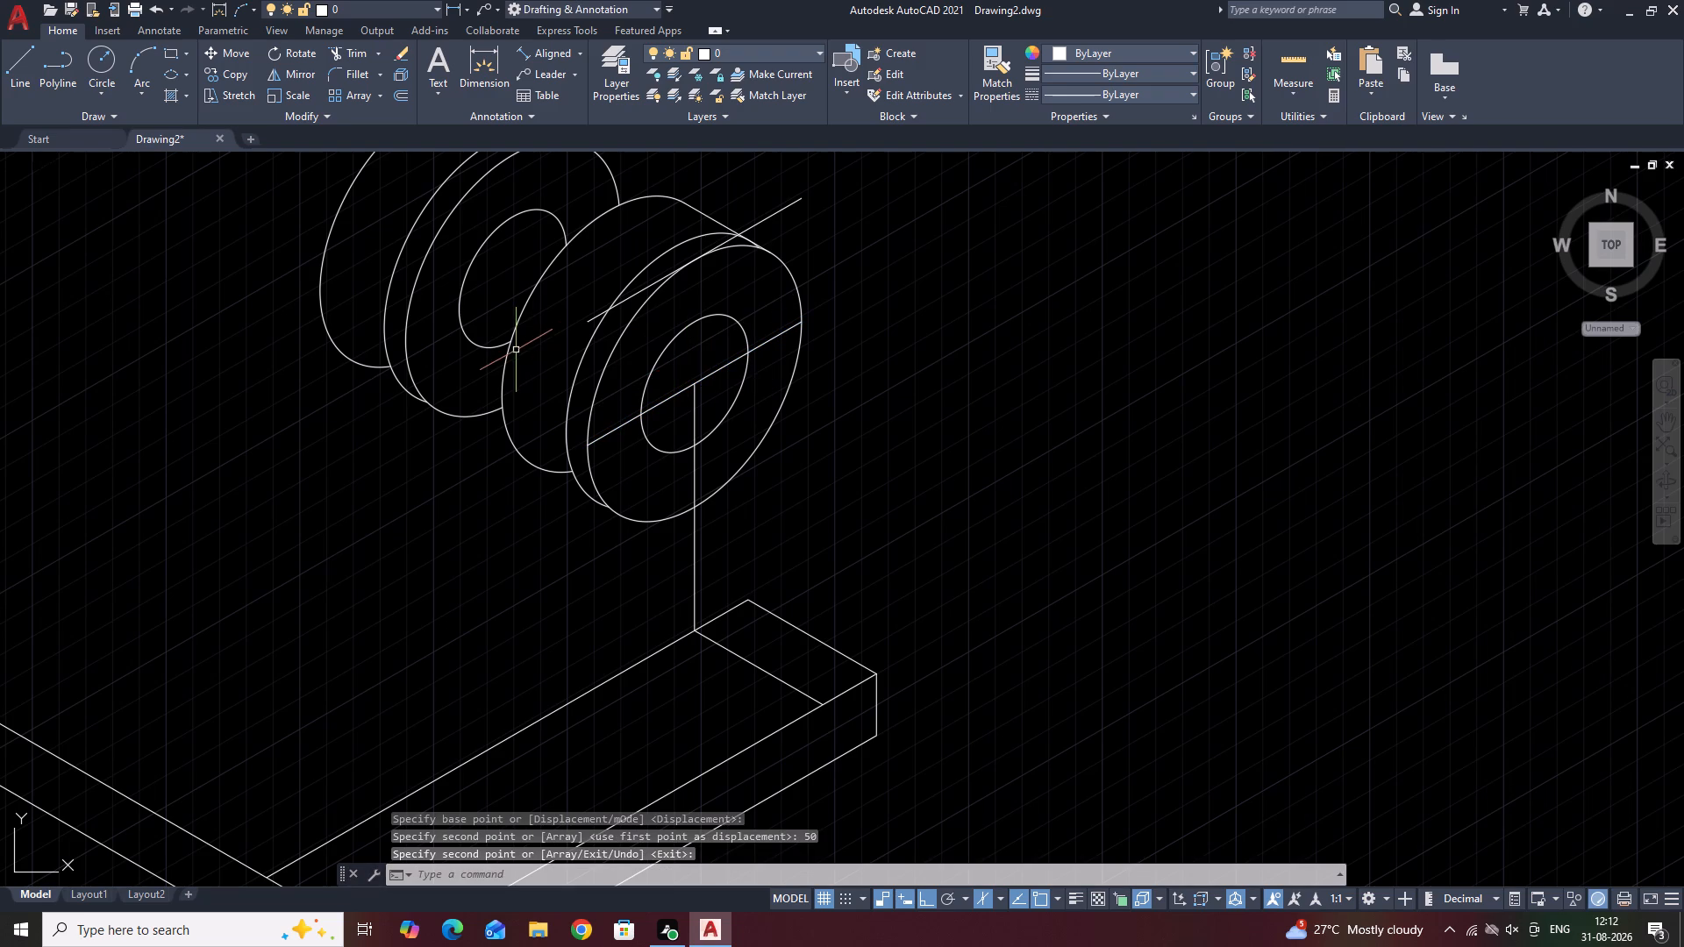
Draw a slanted support line from the copied line's crossing with the front cylinder's middle arc to the inner line's endpoint on the base's top edge.
middle_drag(516, 350, 593, 295)
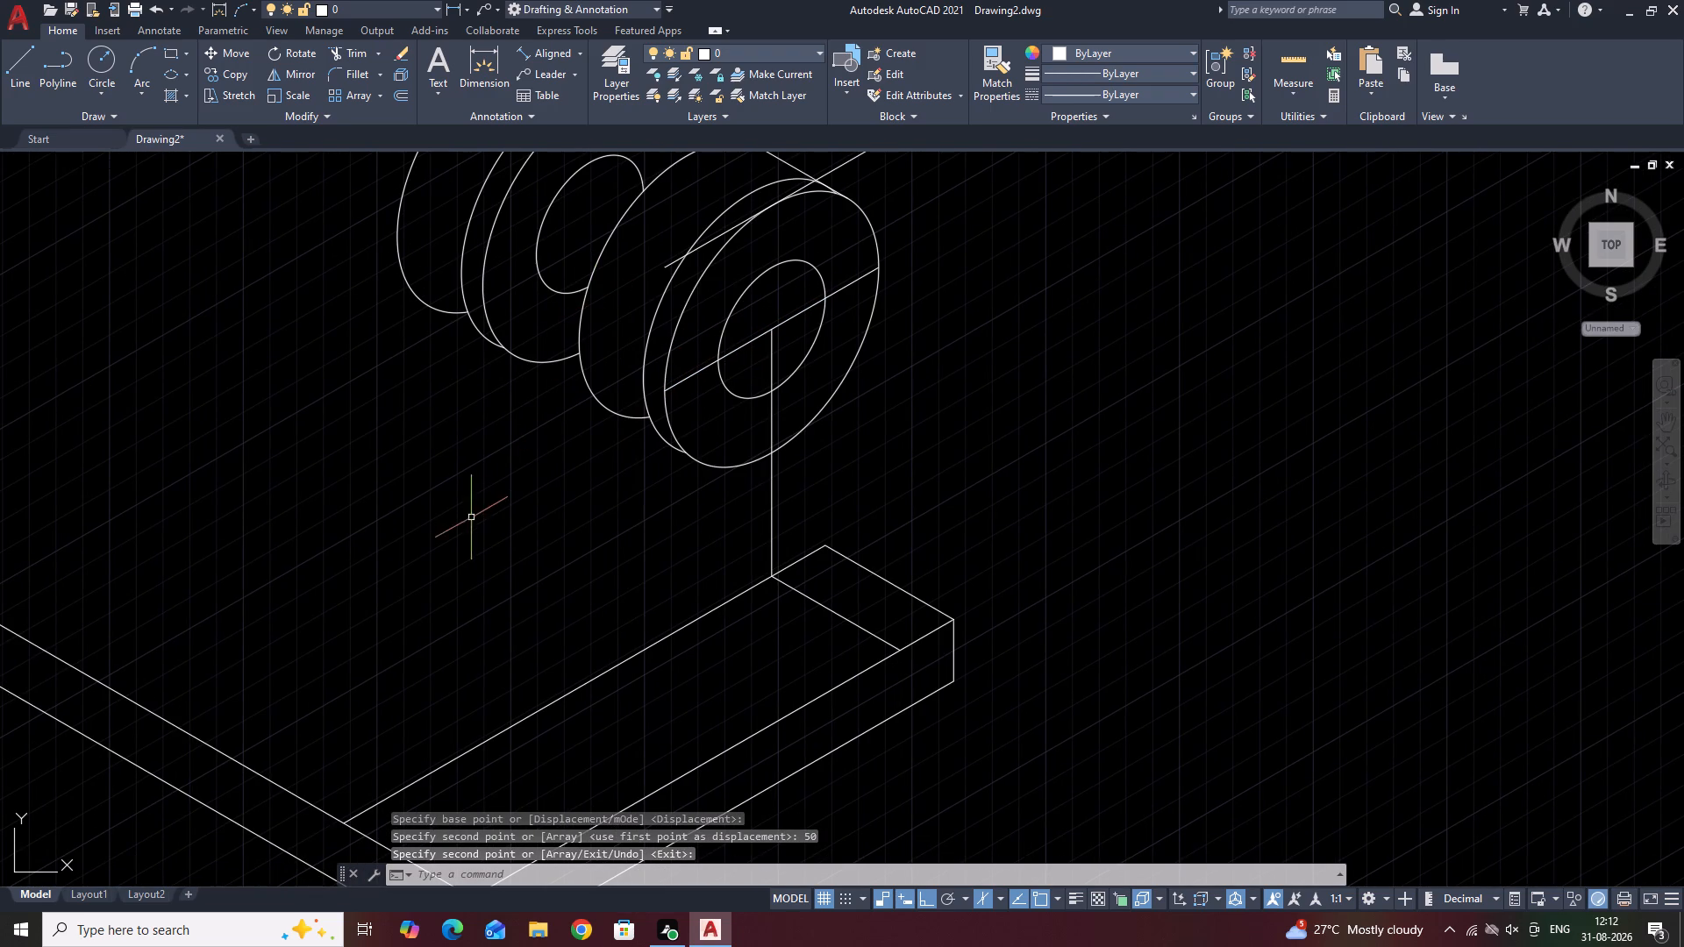
click(25, 51)
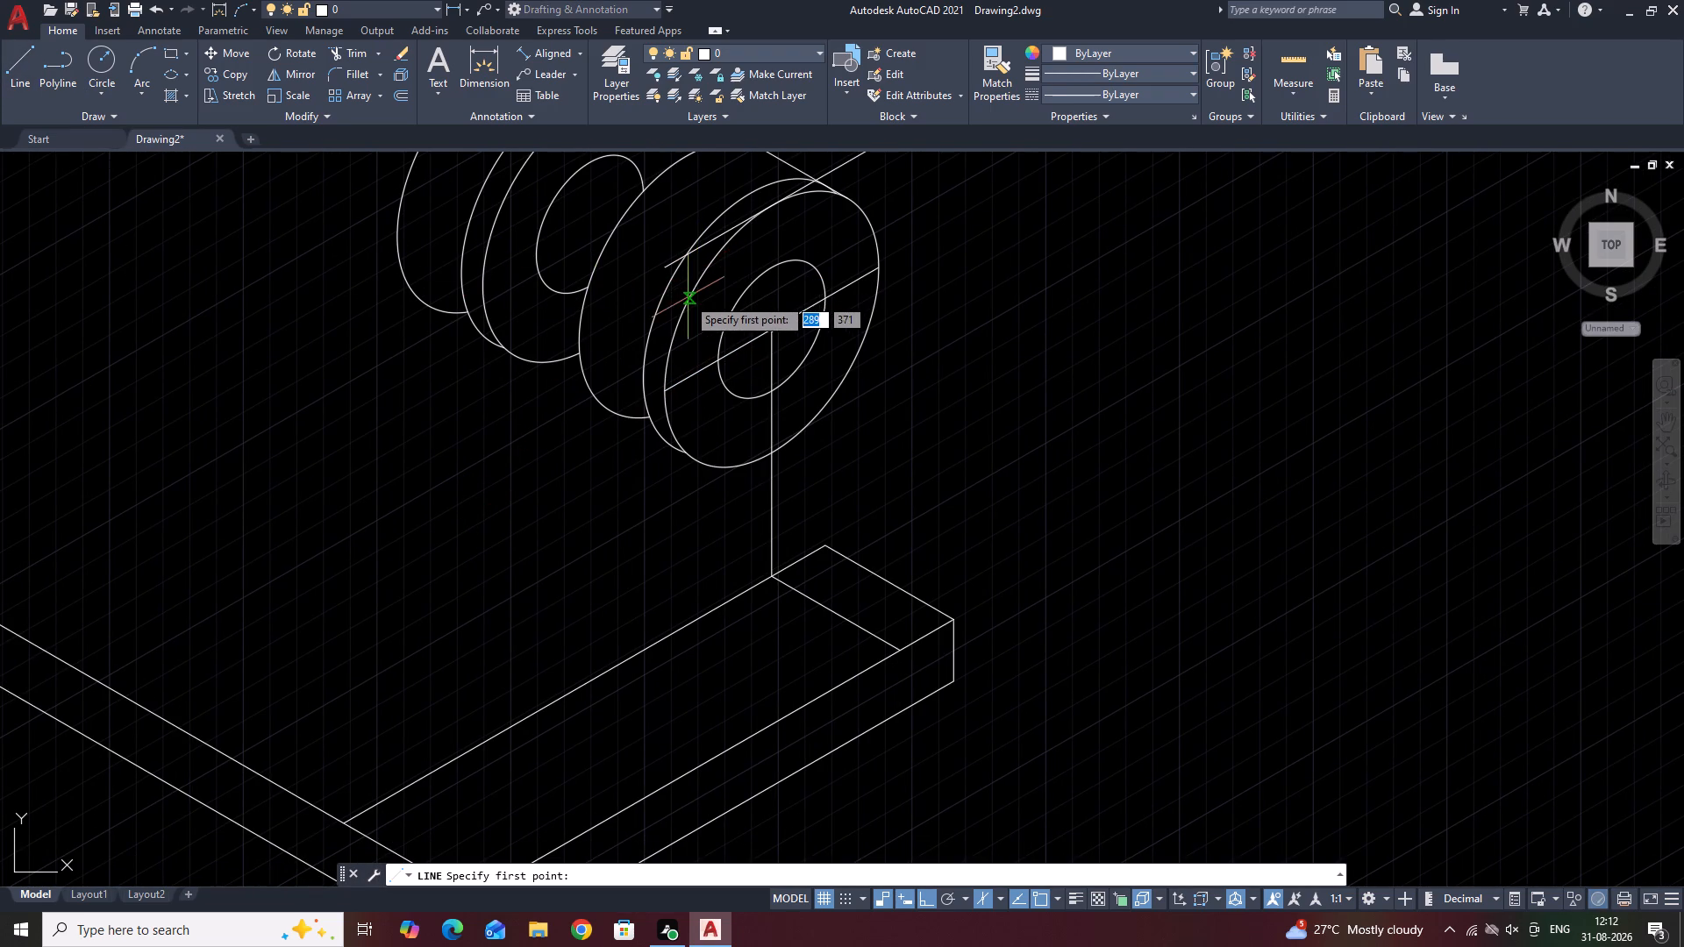
scroll(687, 297, up, 1)
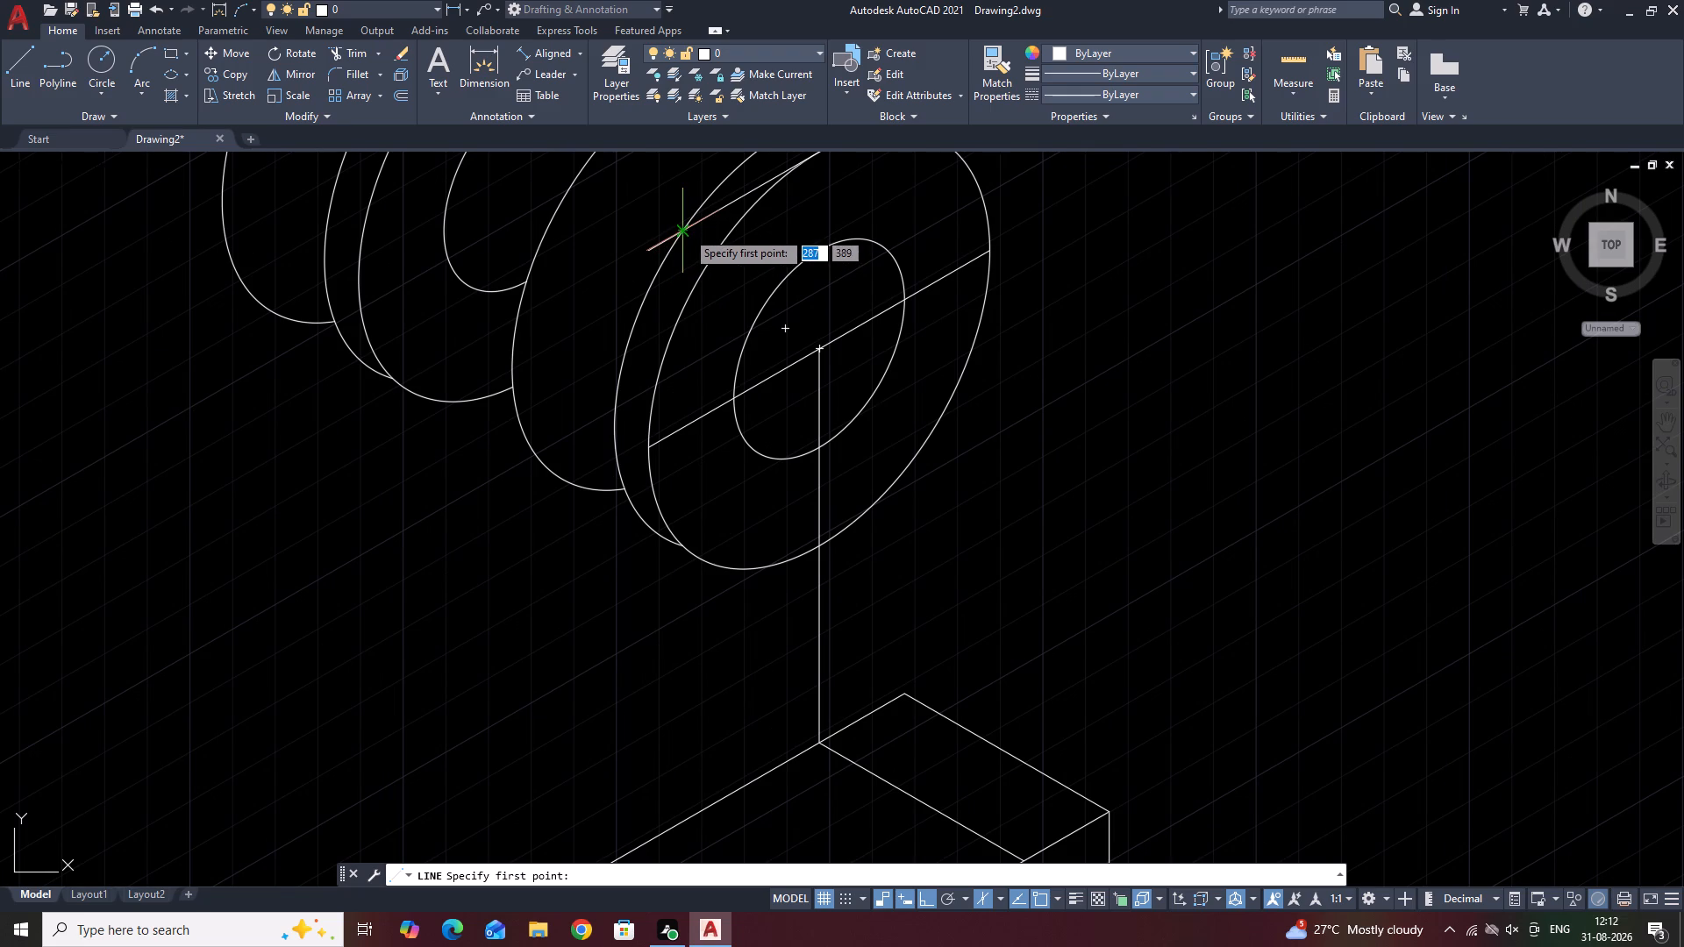
click(686, 231)
middle_drag(527, 566, 568, 259)
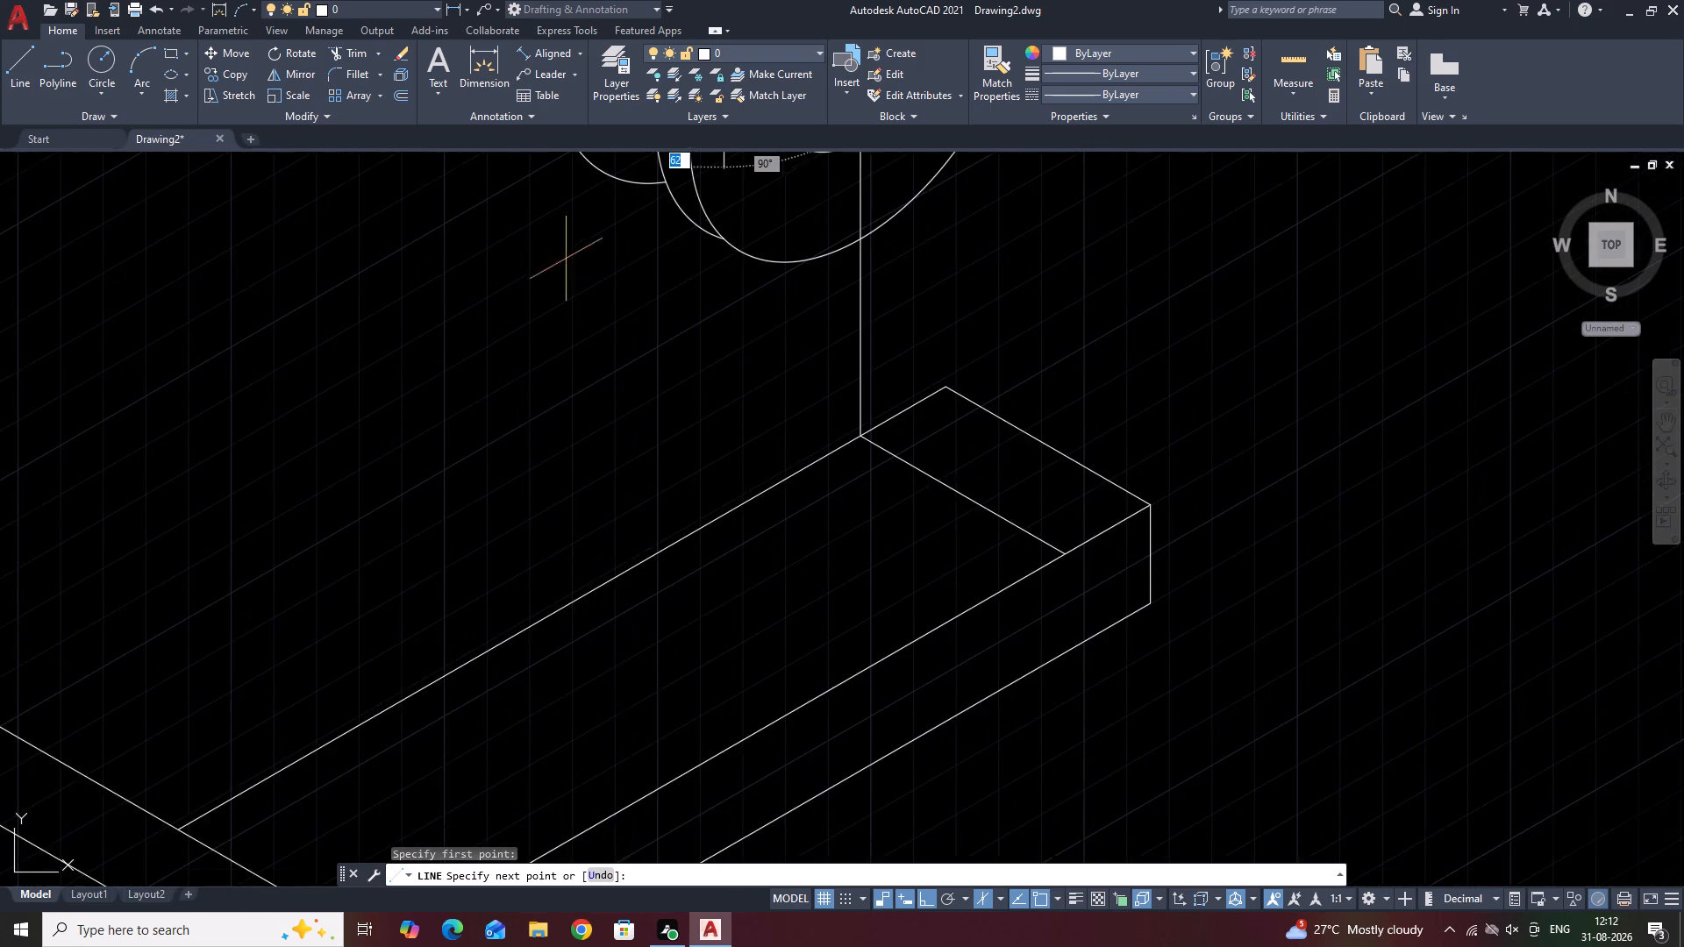
scroll(532, 297, down, 1)
click(314, 626)
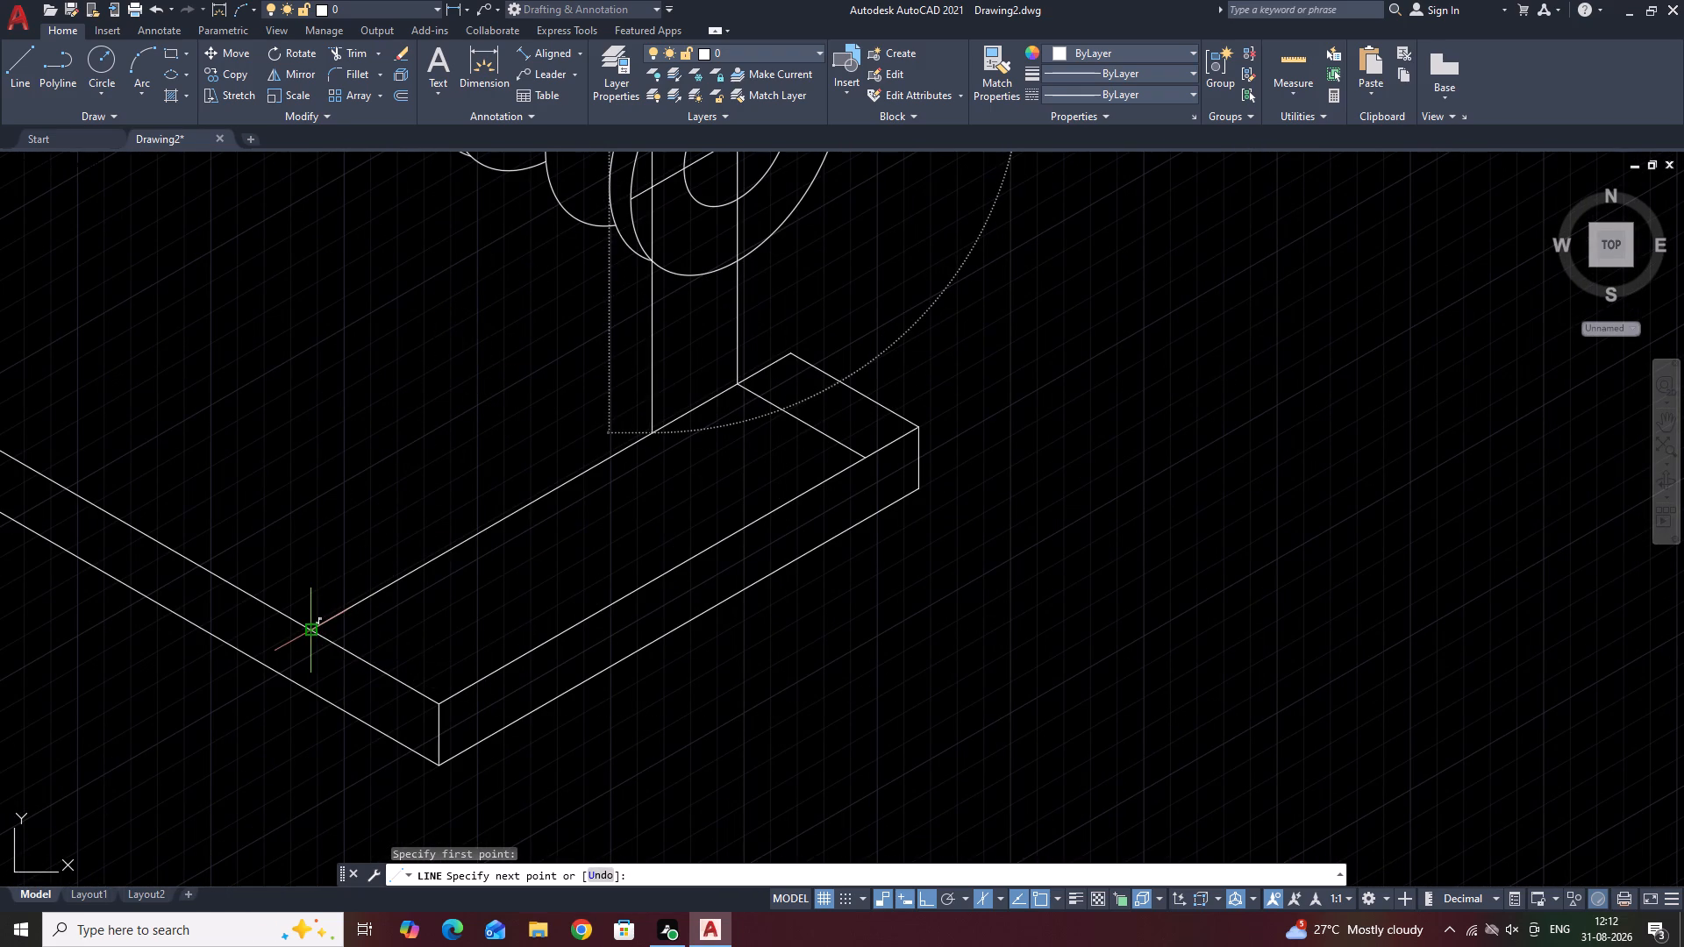
key(space)
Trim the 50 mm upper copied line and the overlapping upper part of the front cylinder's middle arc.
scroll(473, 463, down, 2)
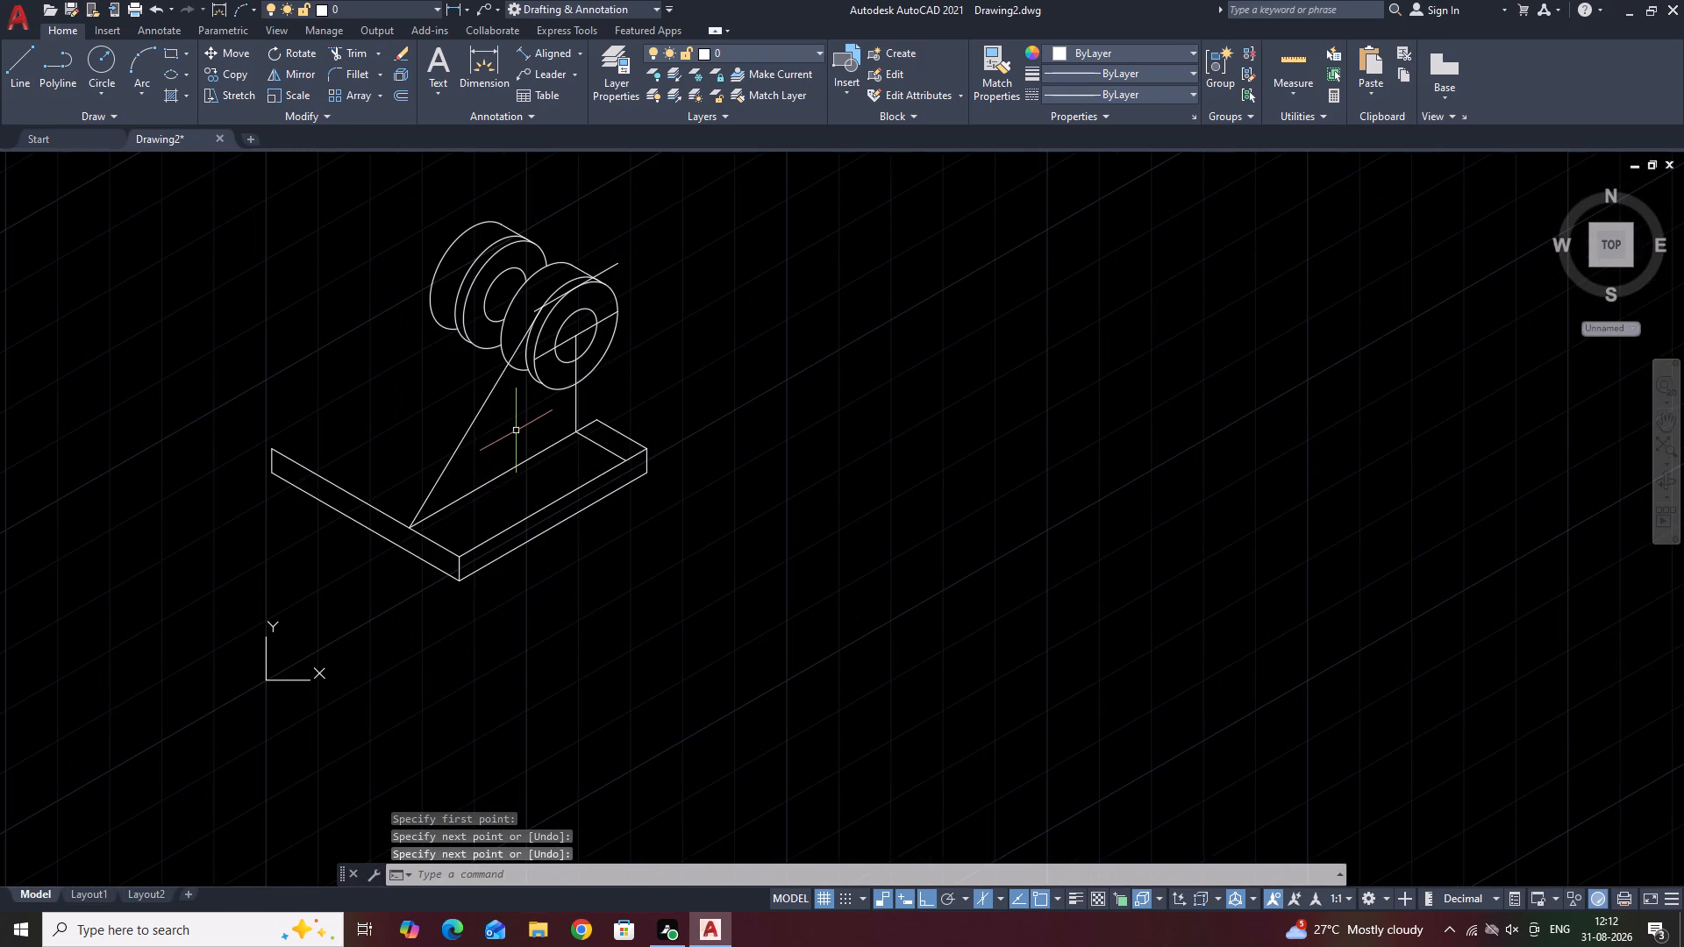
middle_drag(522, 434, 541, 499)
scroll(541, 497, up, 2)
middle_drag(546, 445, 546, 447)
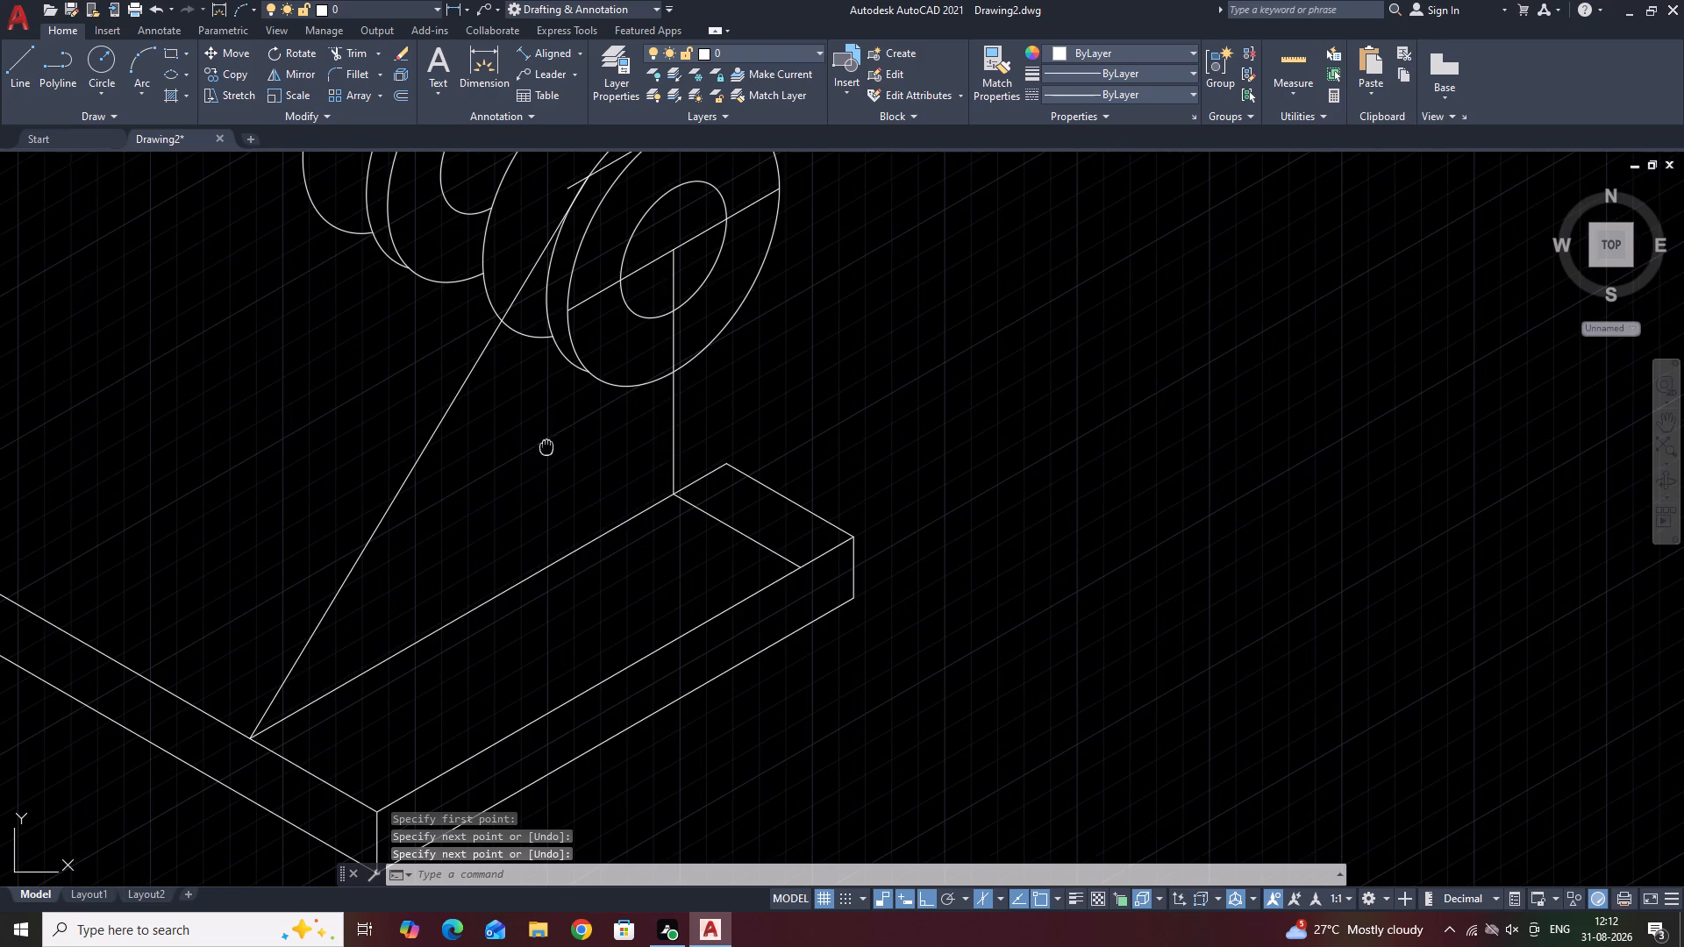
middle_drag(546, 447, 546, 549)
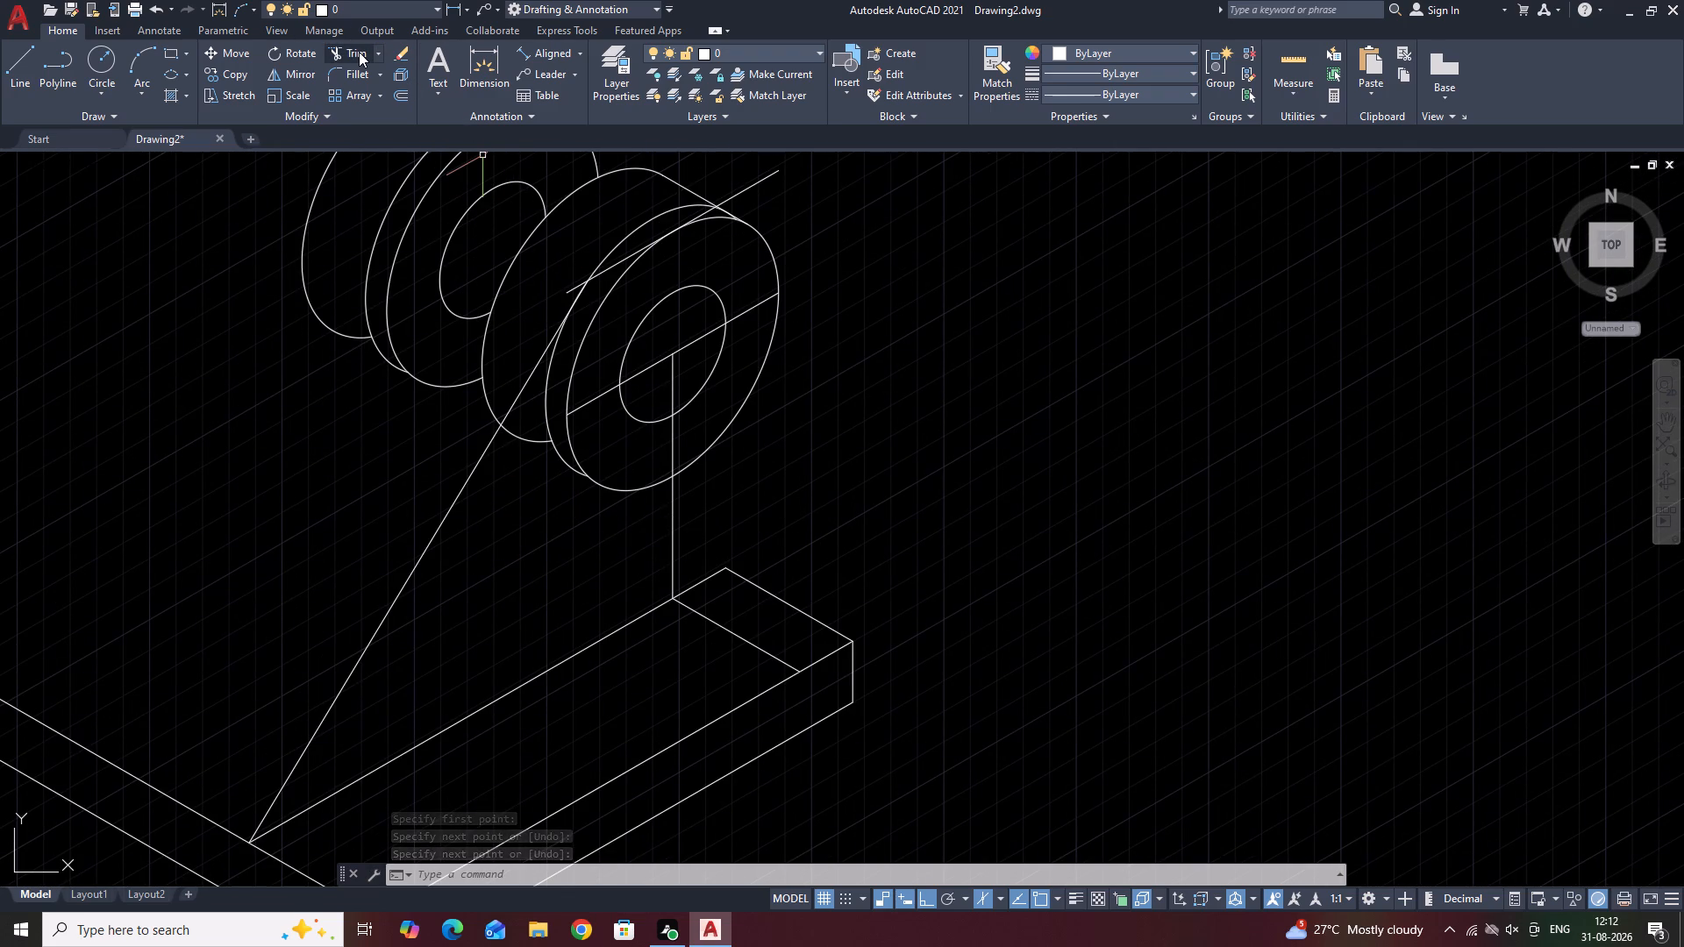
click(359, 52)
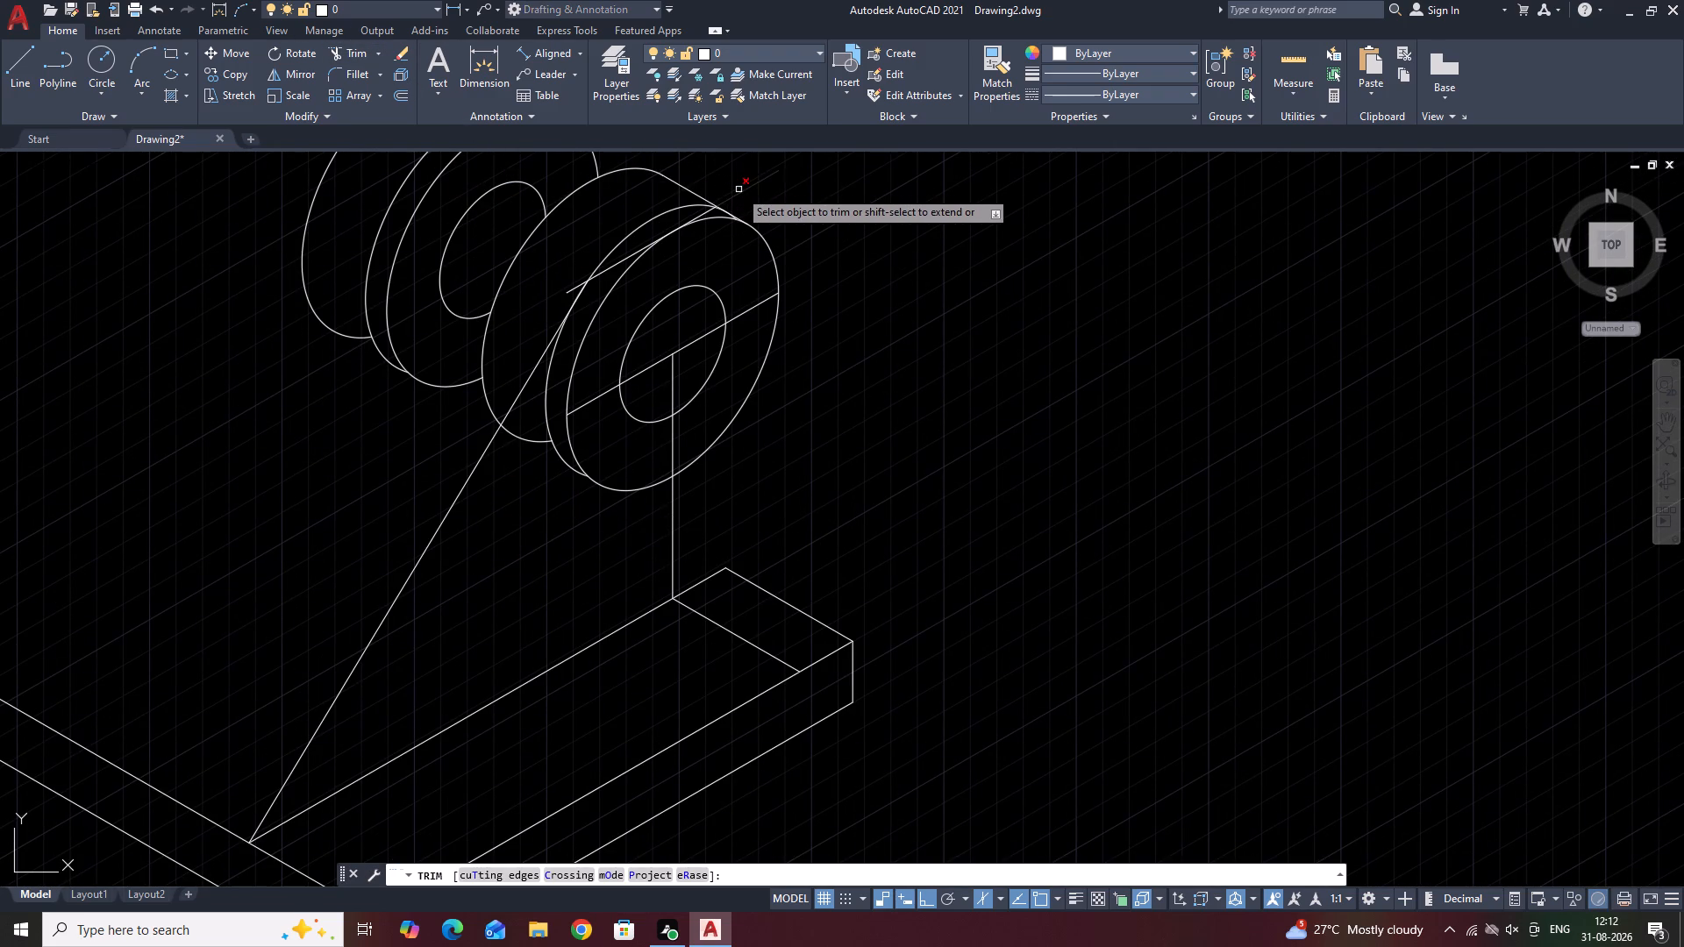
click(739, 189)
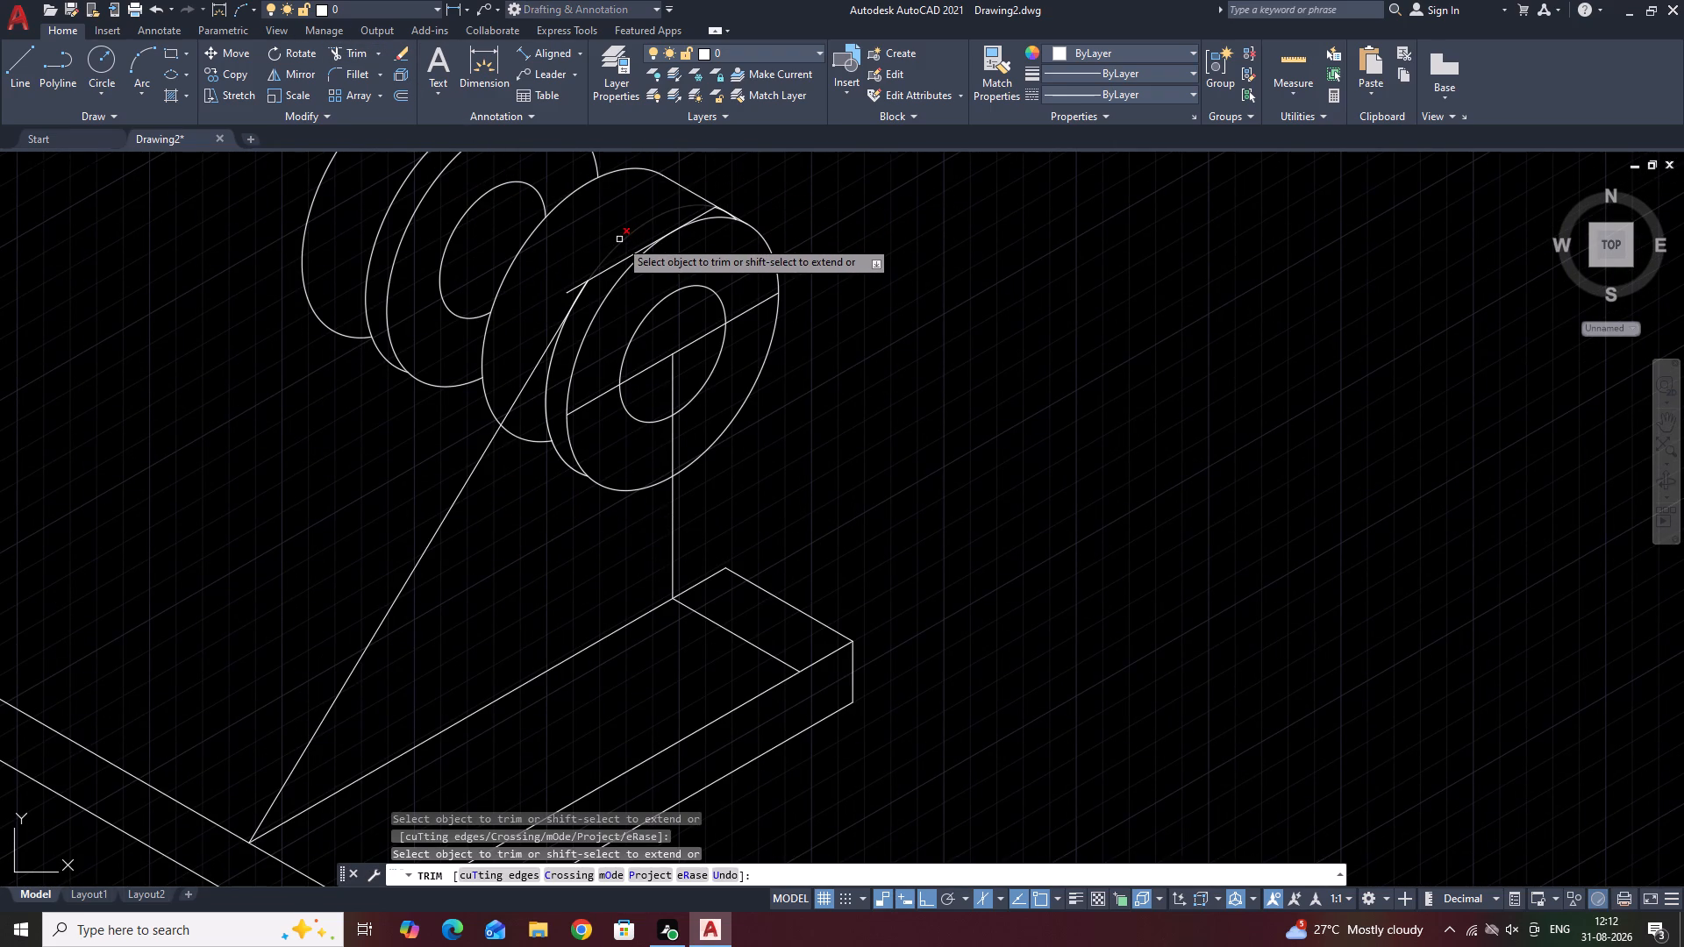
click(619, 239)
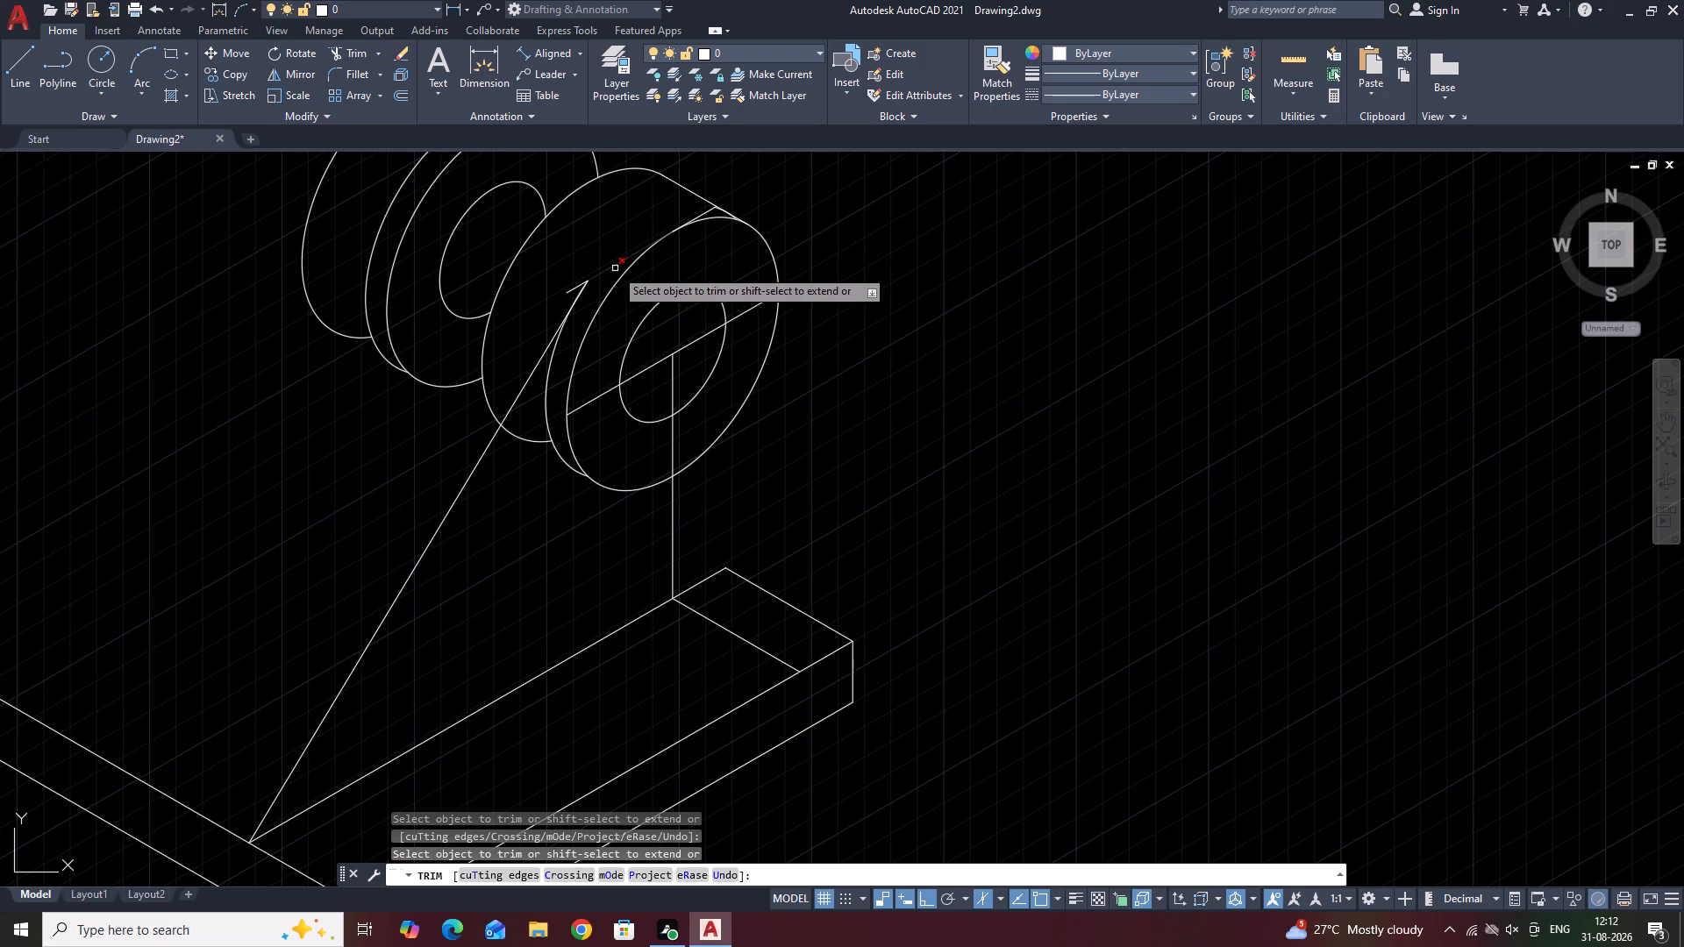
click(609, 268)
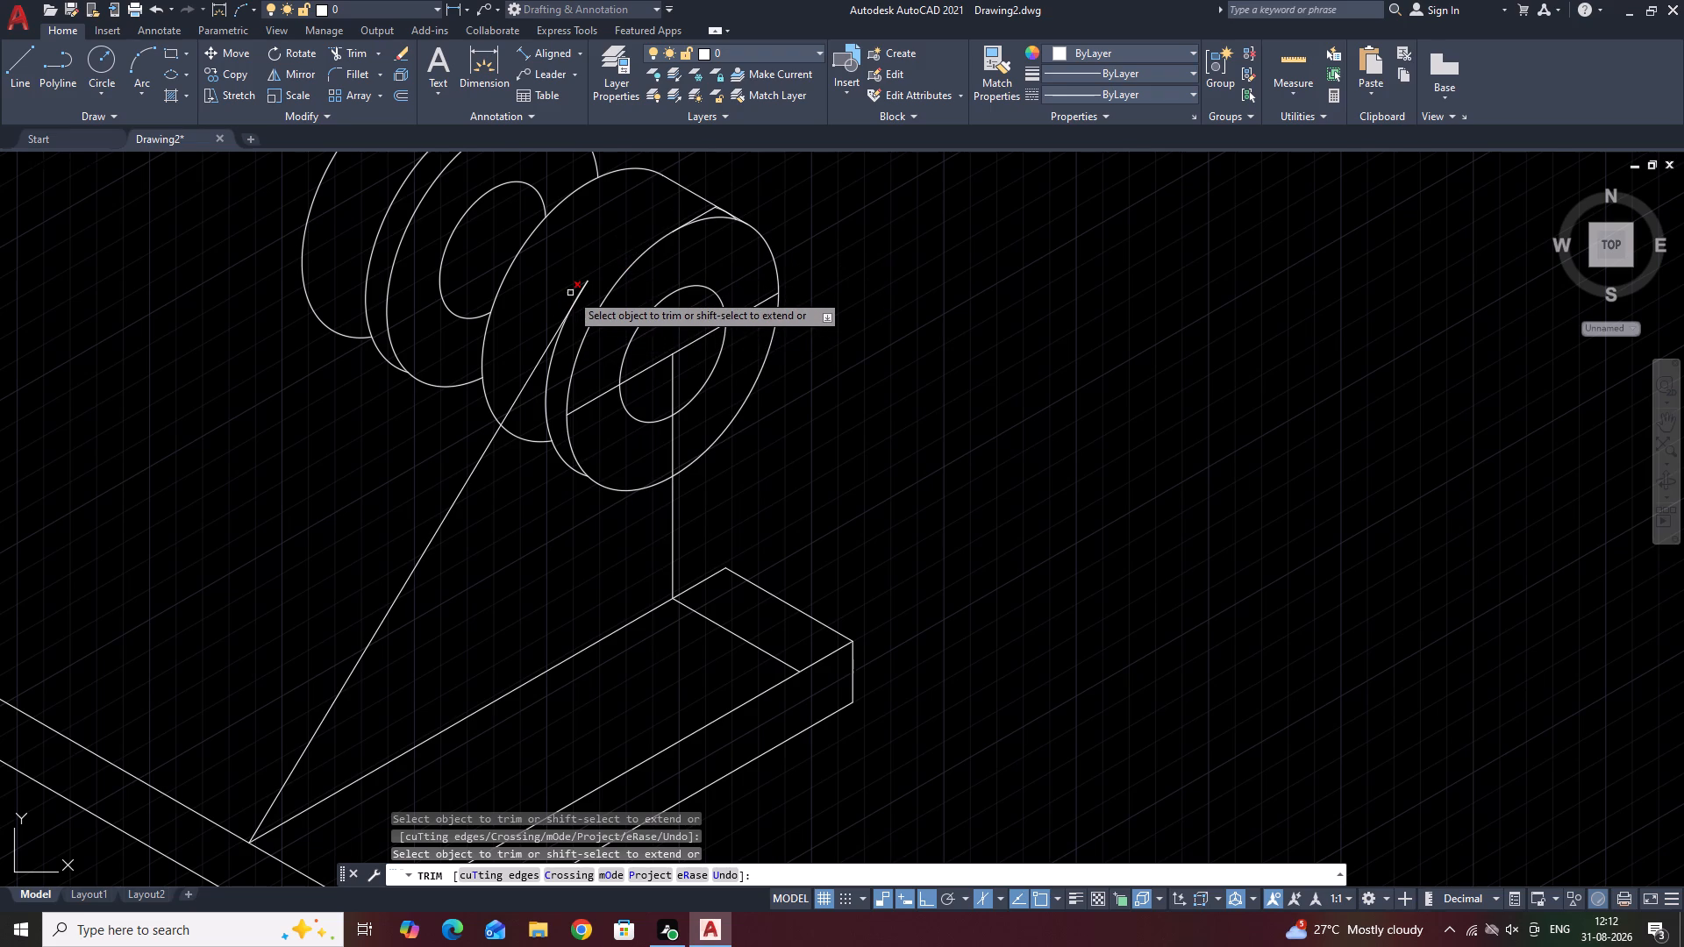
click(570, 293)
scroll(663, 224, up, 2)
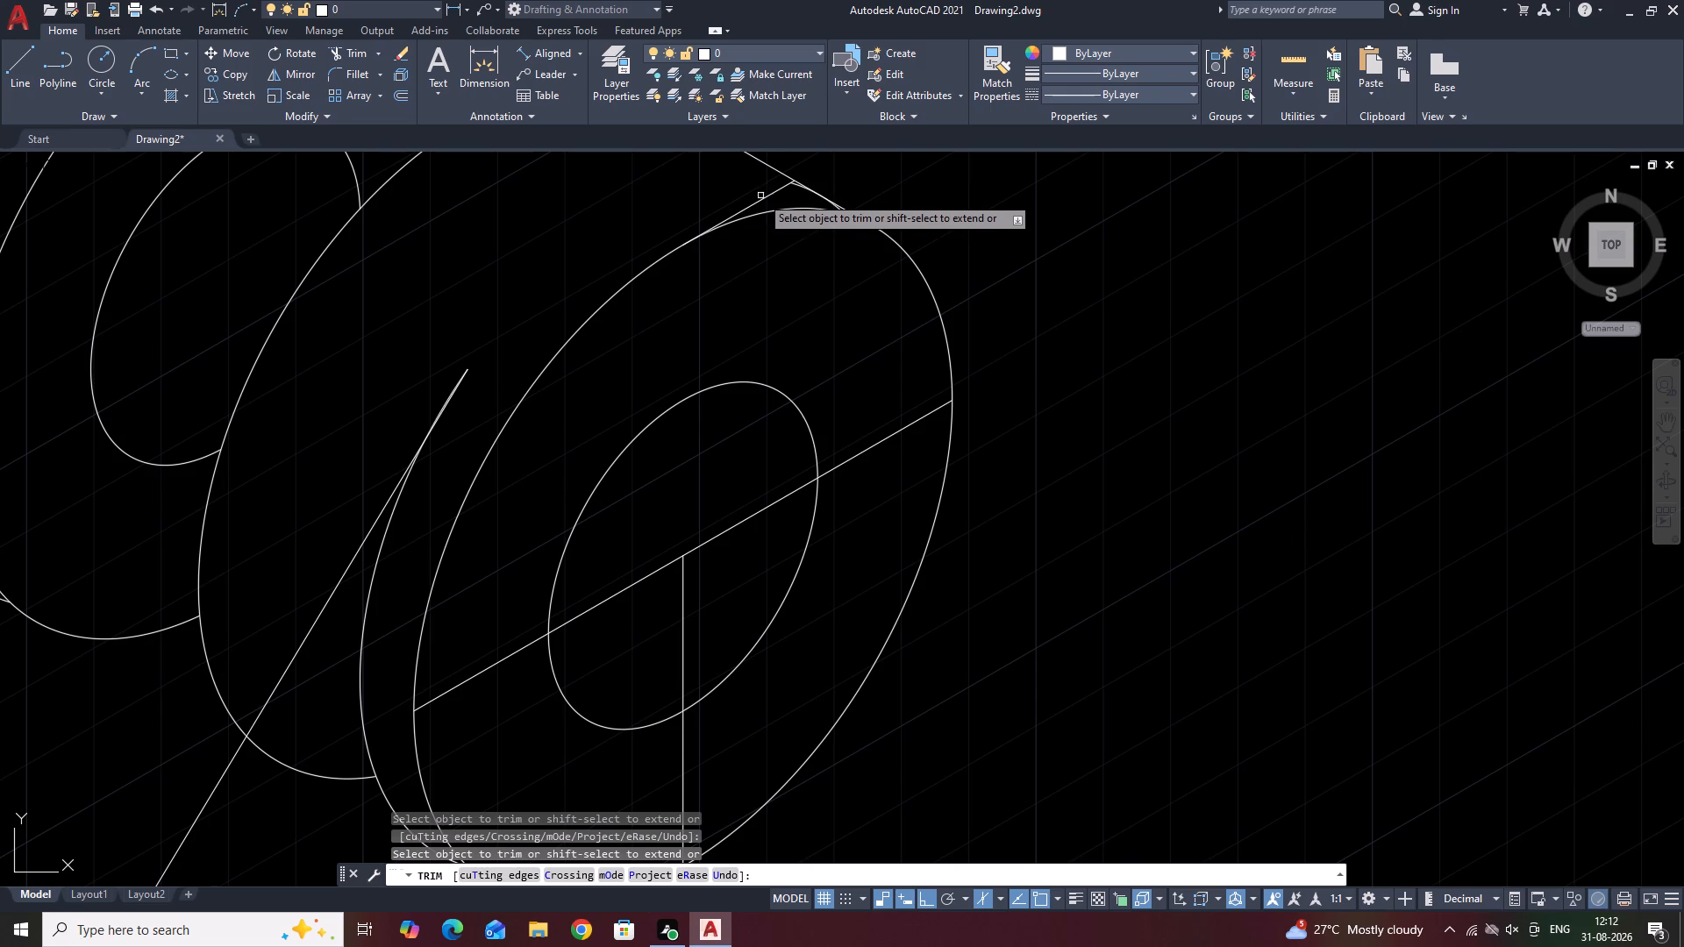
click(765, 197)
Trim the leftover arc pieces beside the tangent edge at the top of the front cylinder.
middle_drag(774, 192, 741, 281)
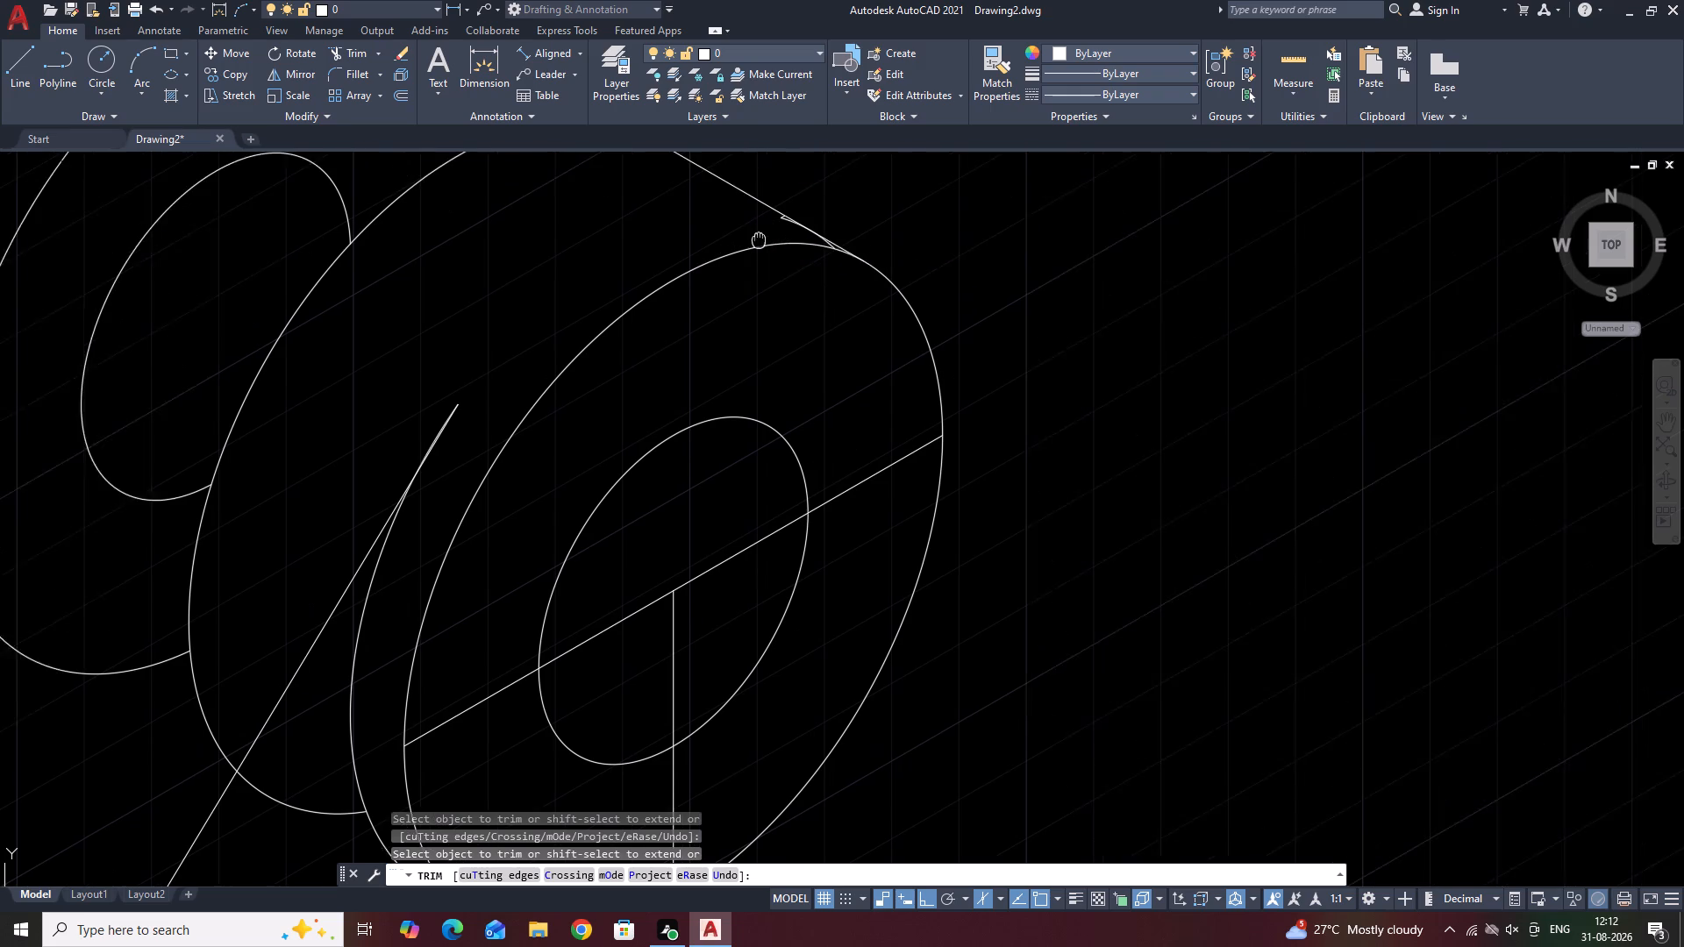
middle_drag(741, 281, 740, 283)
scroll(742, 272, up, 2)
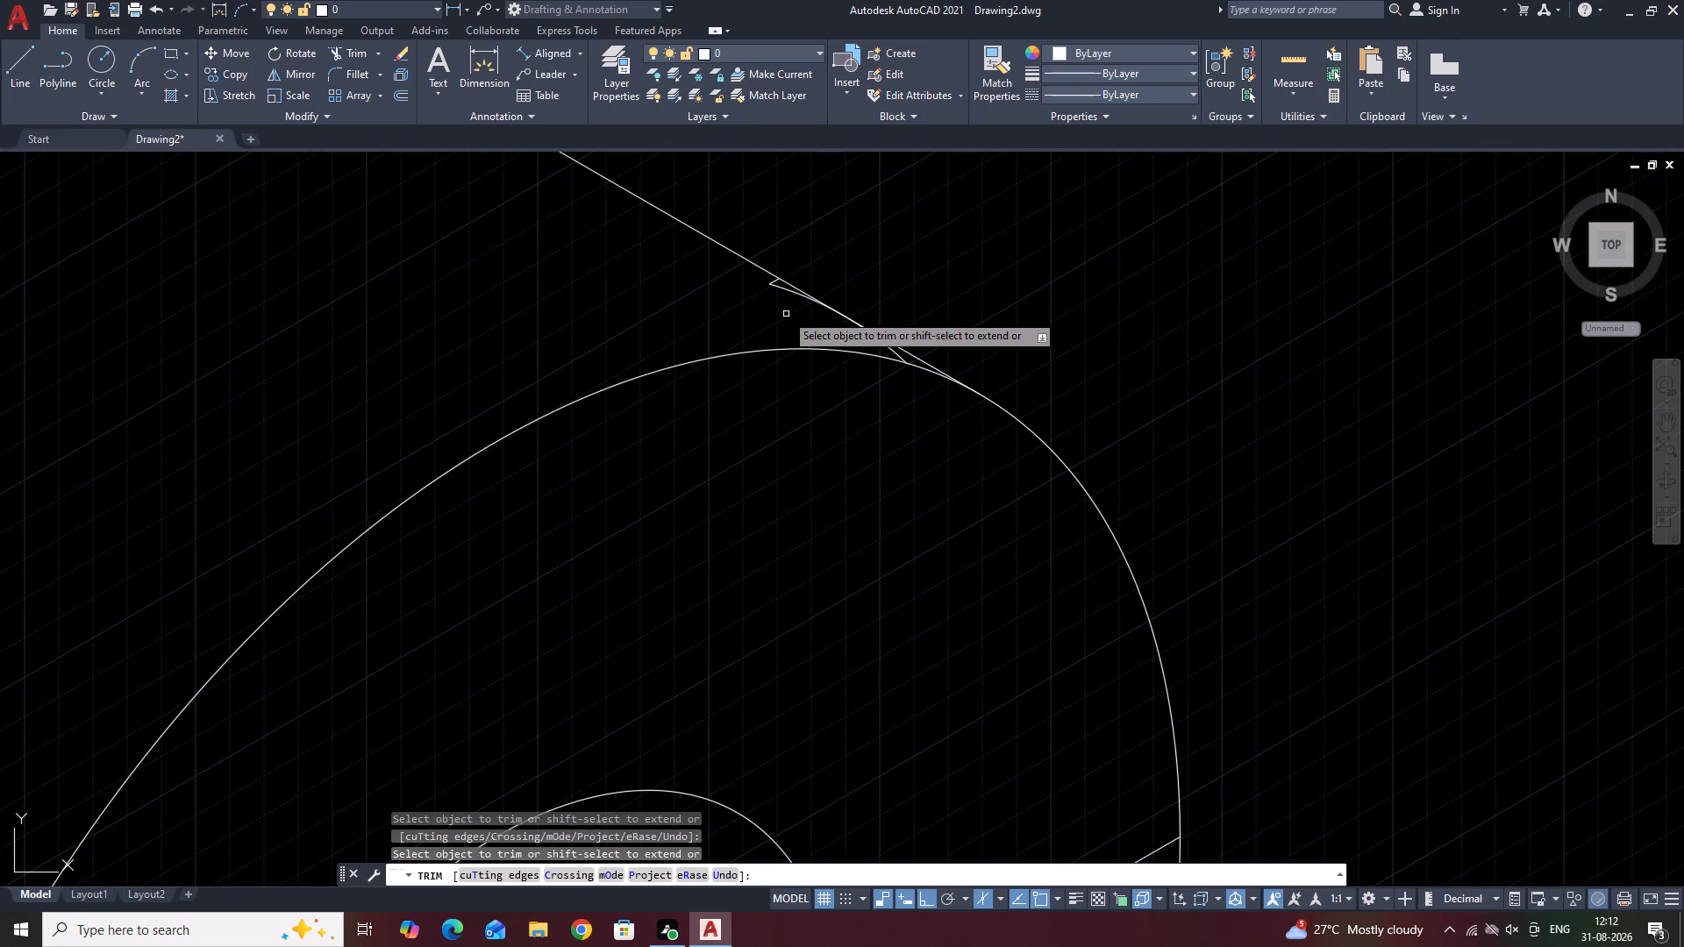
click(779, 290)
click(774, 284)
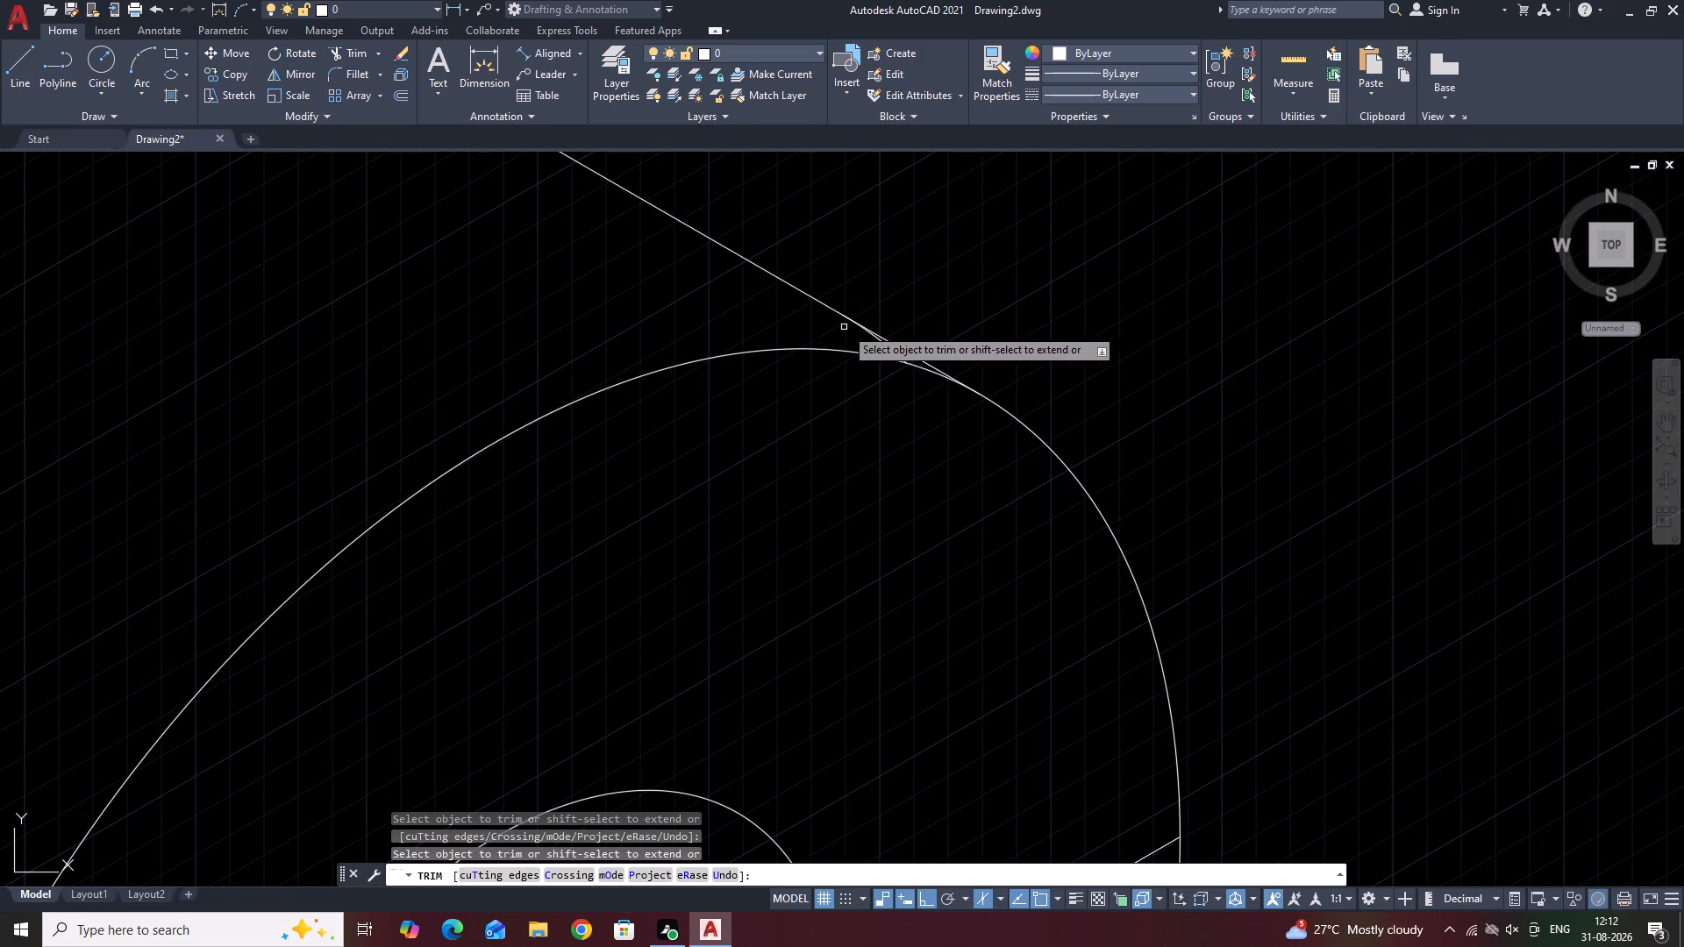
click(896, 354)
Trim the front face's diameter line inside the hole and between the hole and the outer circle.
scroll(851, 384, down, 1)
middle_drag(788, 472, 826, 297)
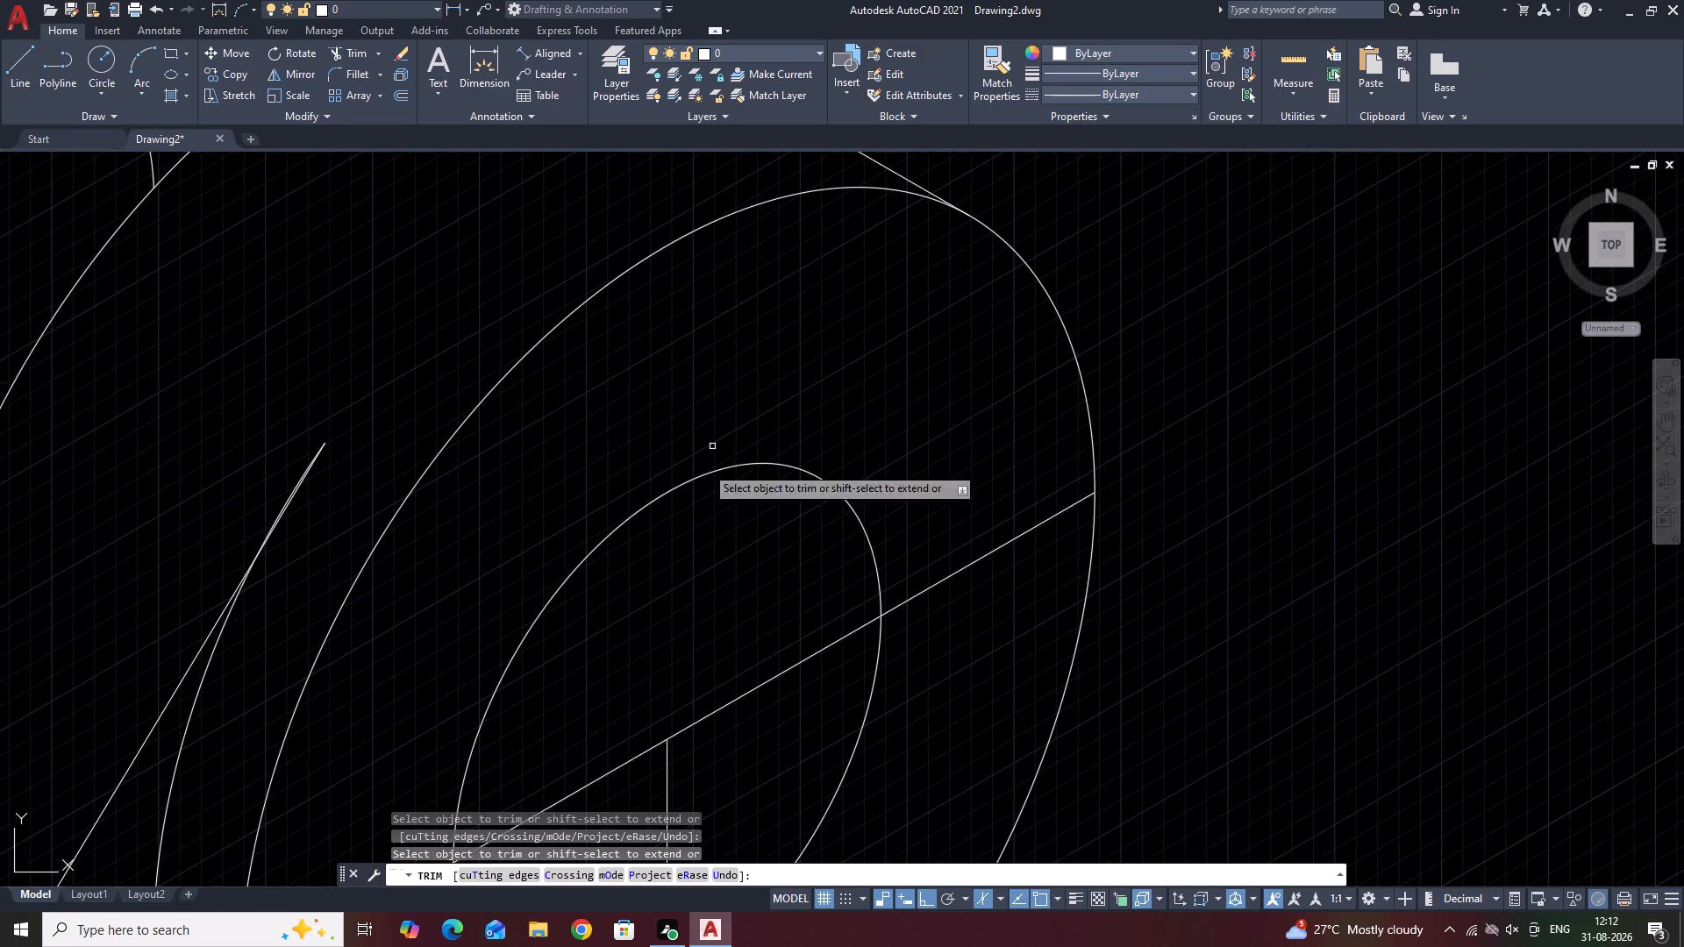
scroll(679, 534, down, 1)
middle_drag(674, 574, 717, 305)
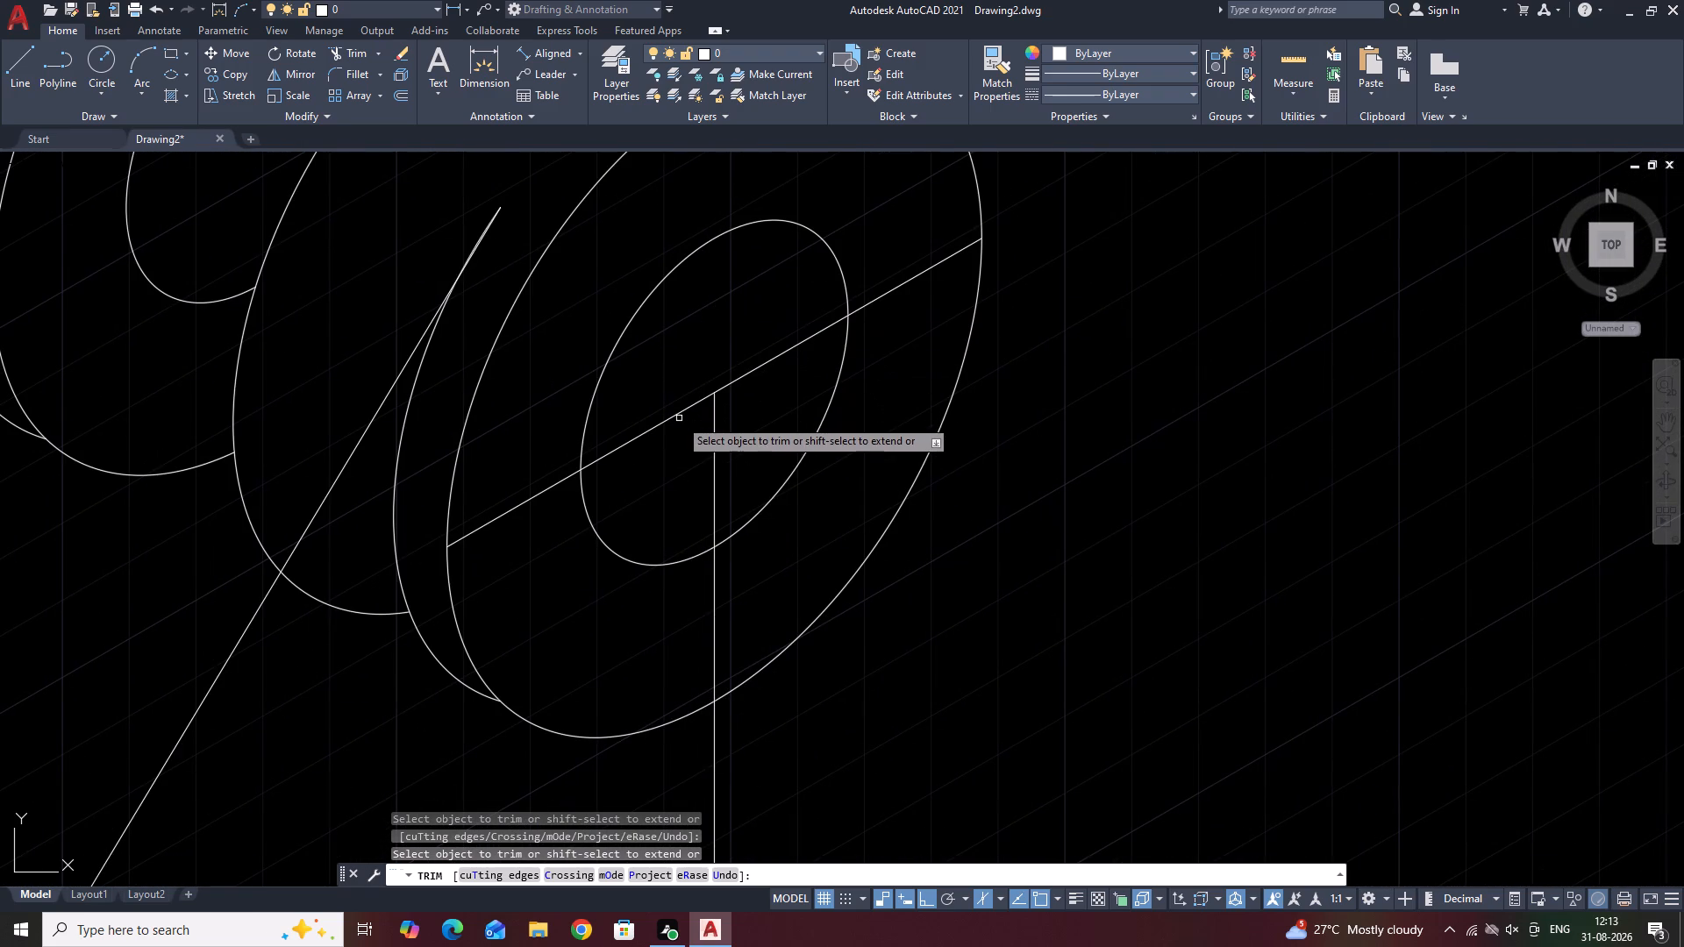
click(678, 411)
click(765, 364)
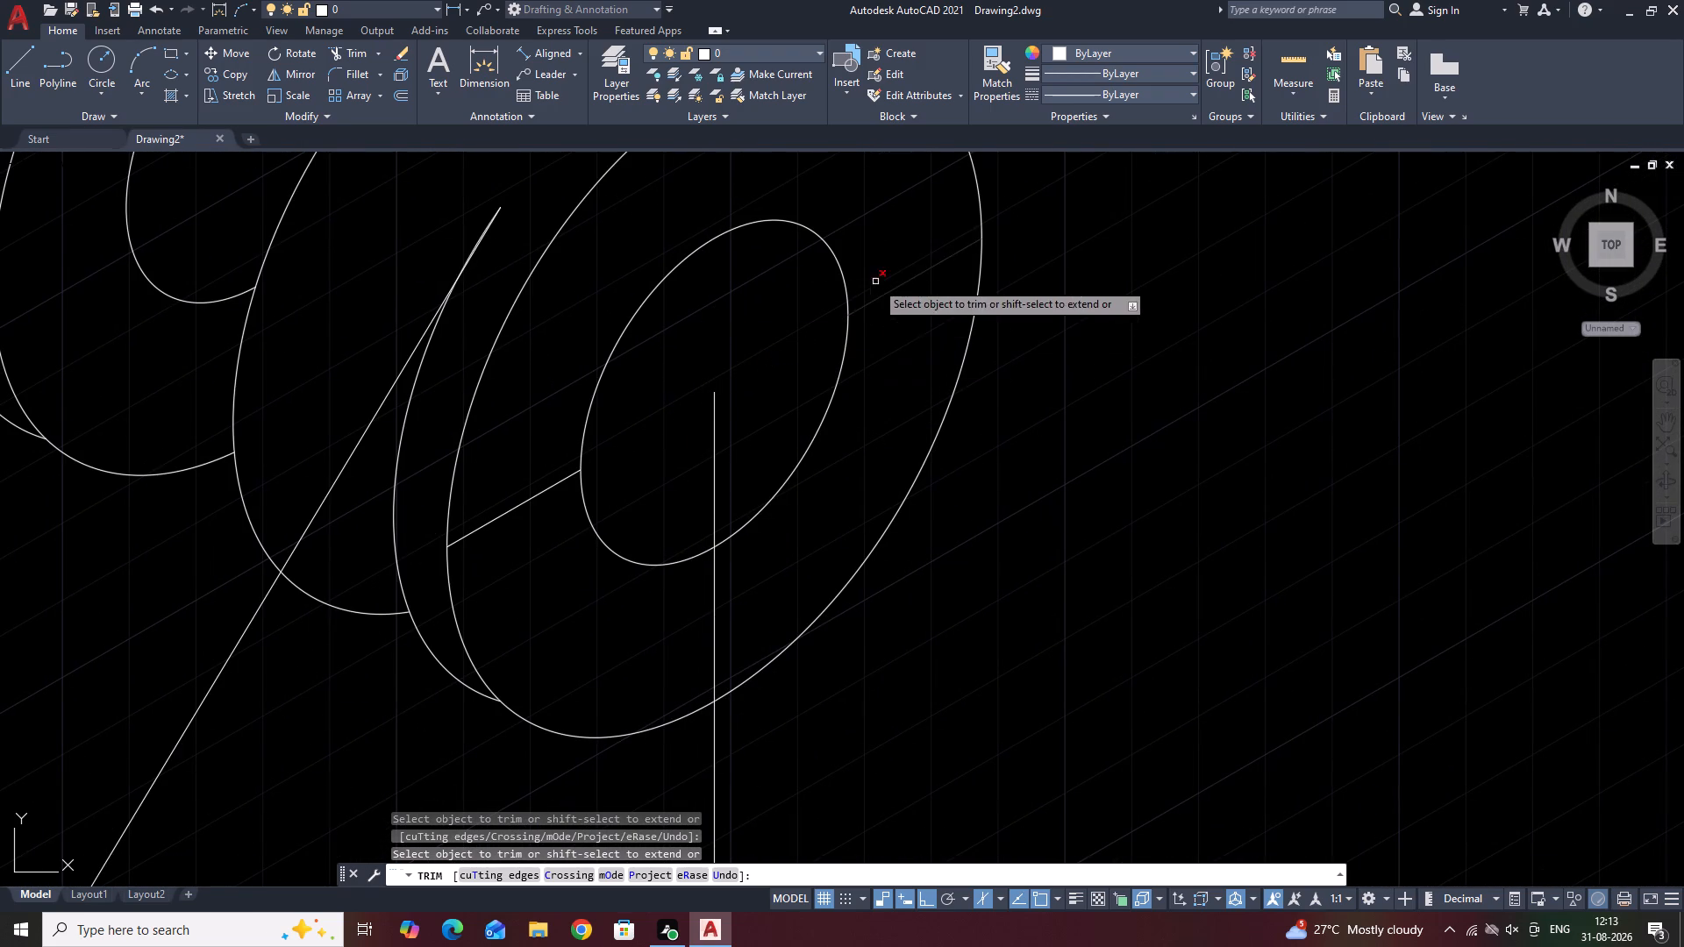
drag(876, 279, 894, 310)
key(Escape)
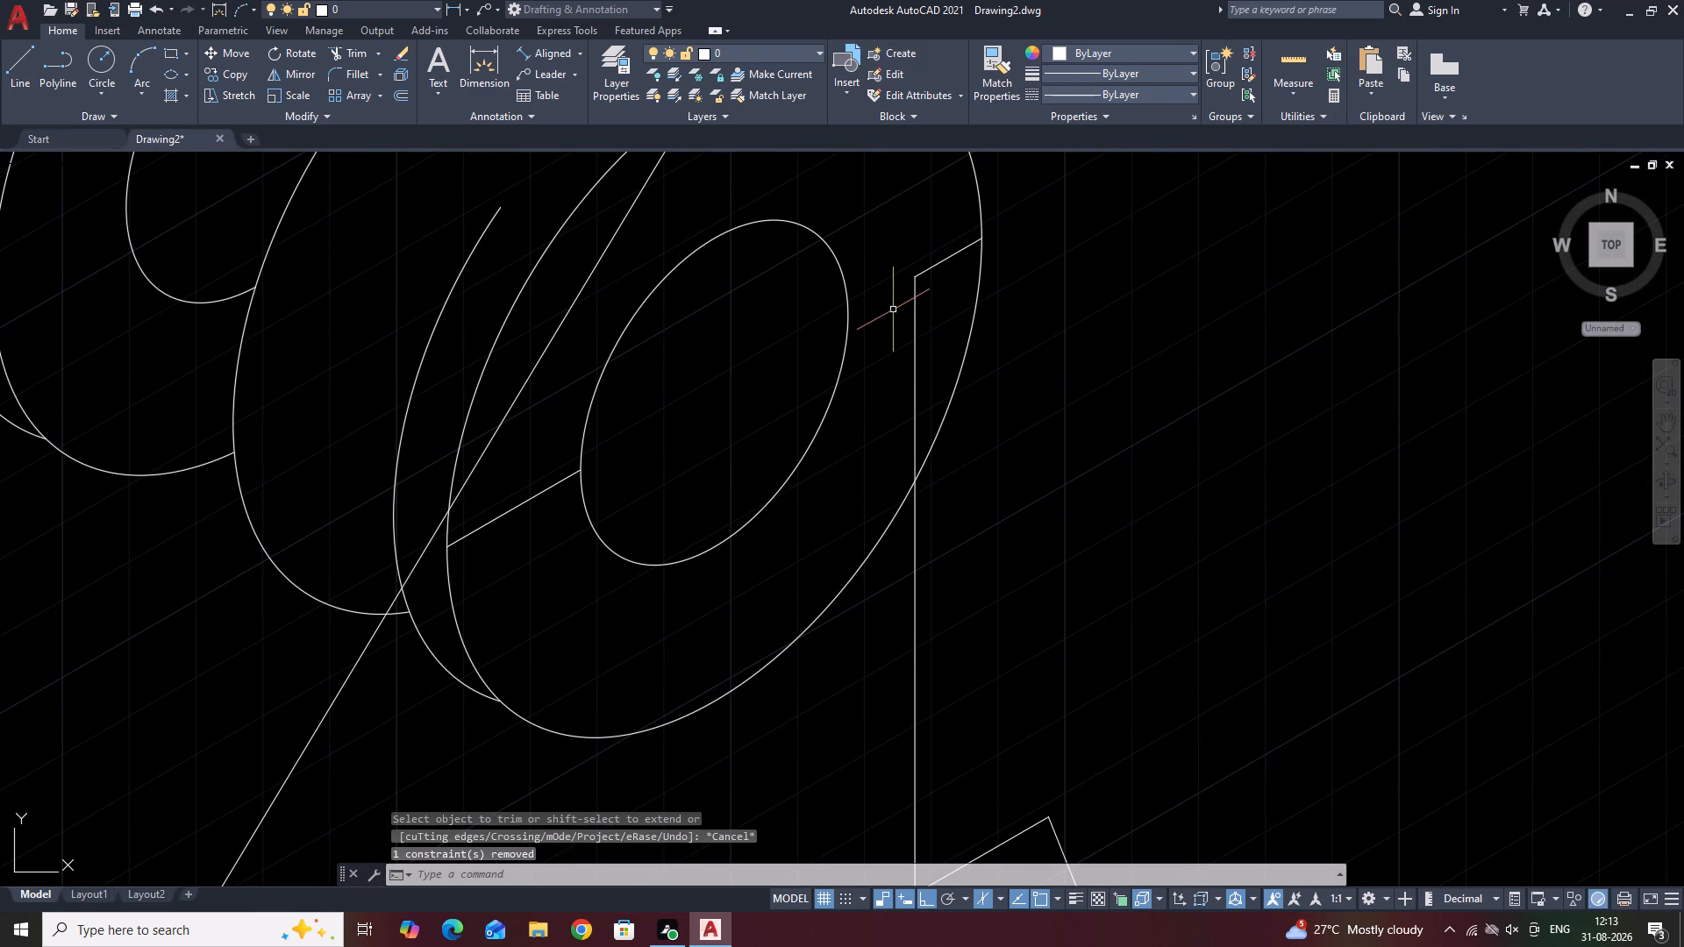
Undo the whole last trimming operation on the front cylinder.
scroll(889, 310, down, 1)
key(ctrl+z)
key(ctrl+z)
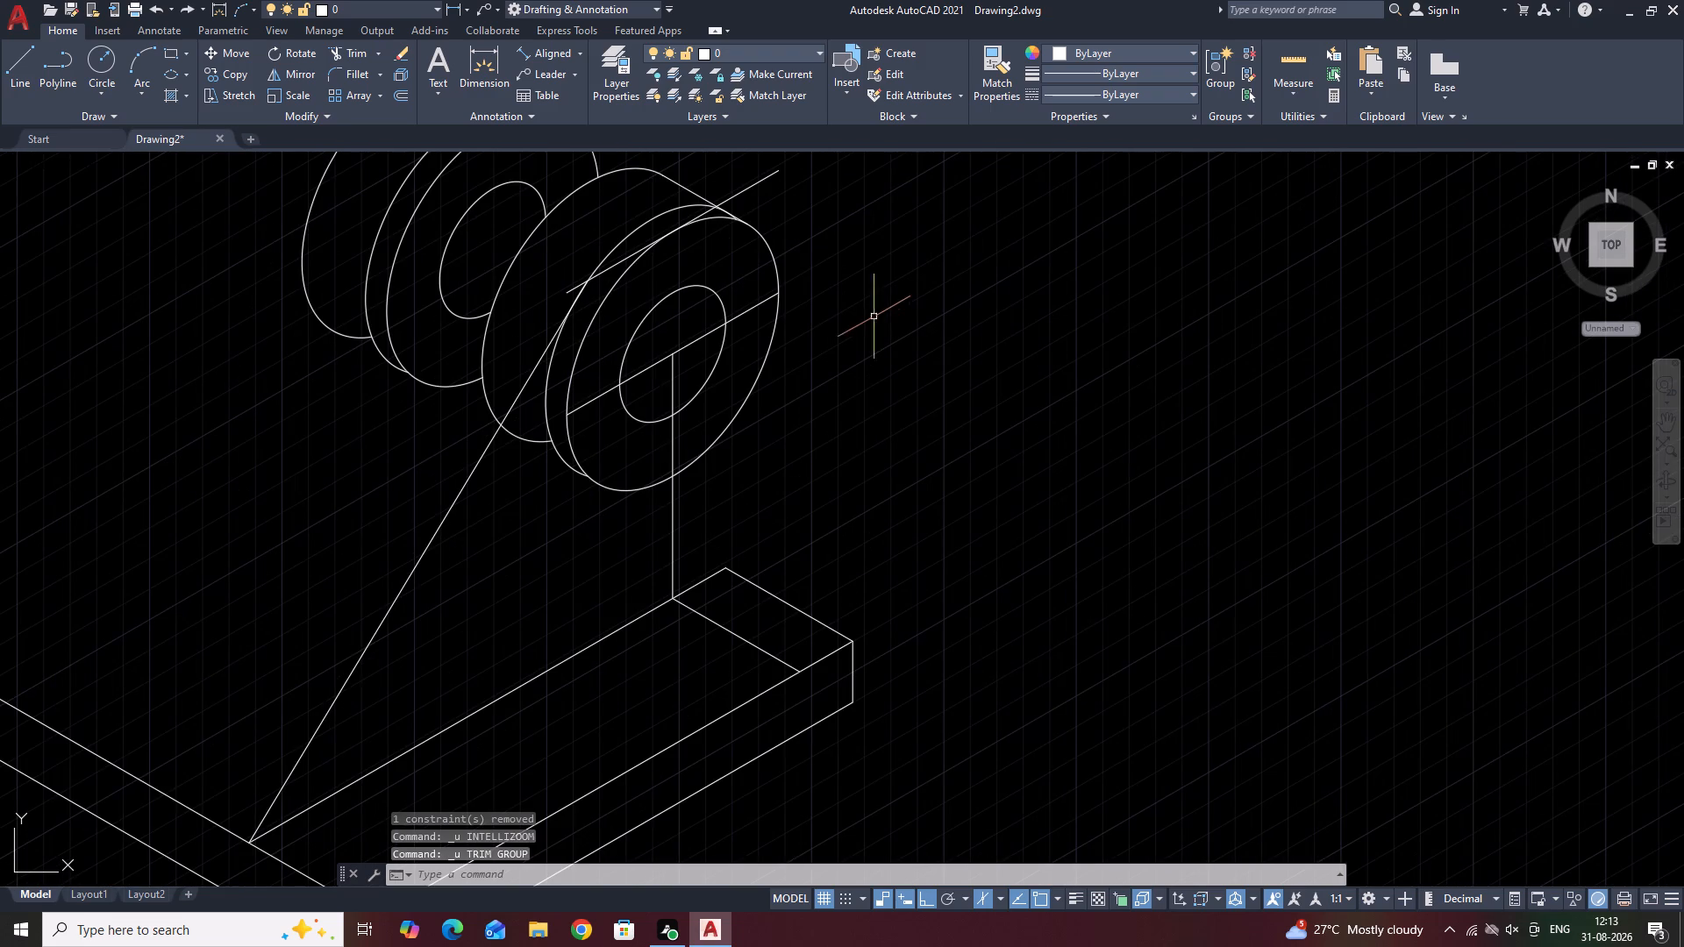
Trim the upper copied line across the front cylinder and the overlapping upper part of the cylinder's middle arc.
click(353, 53)
scroll(537, 306, up, 1)
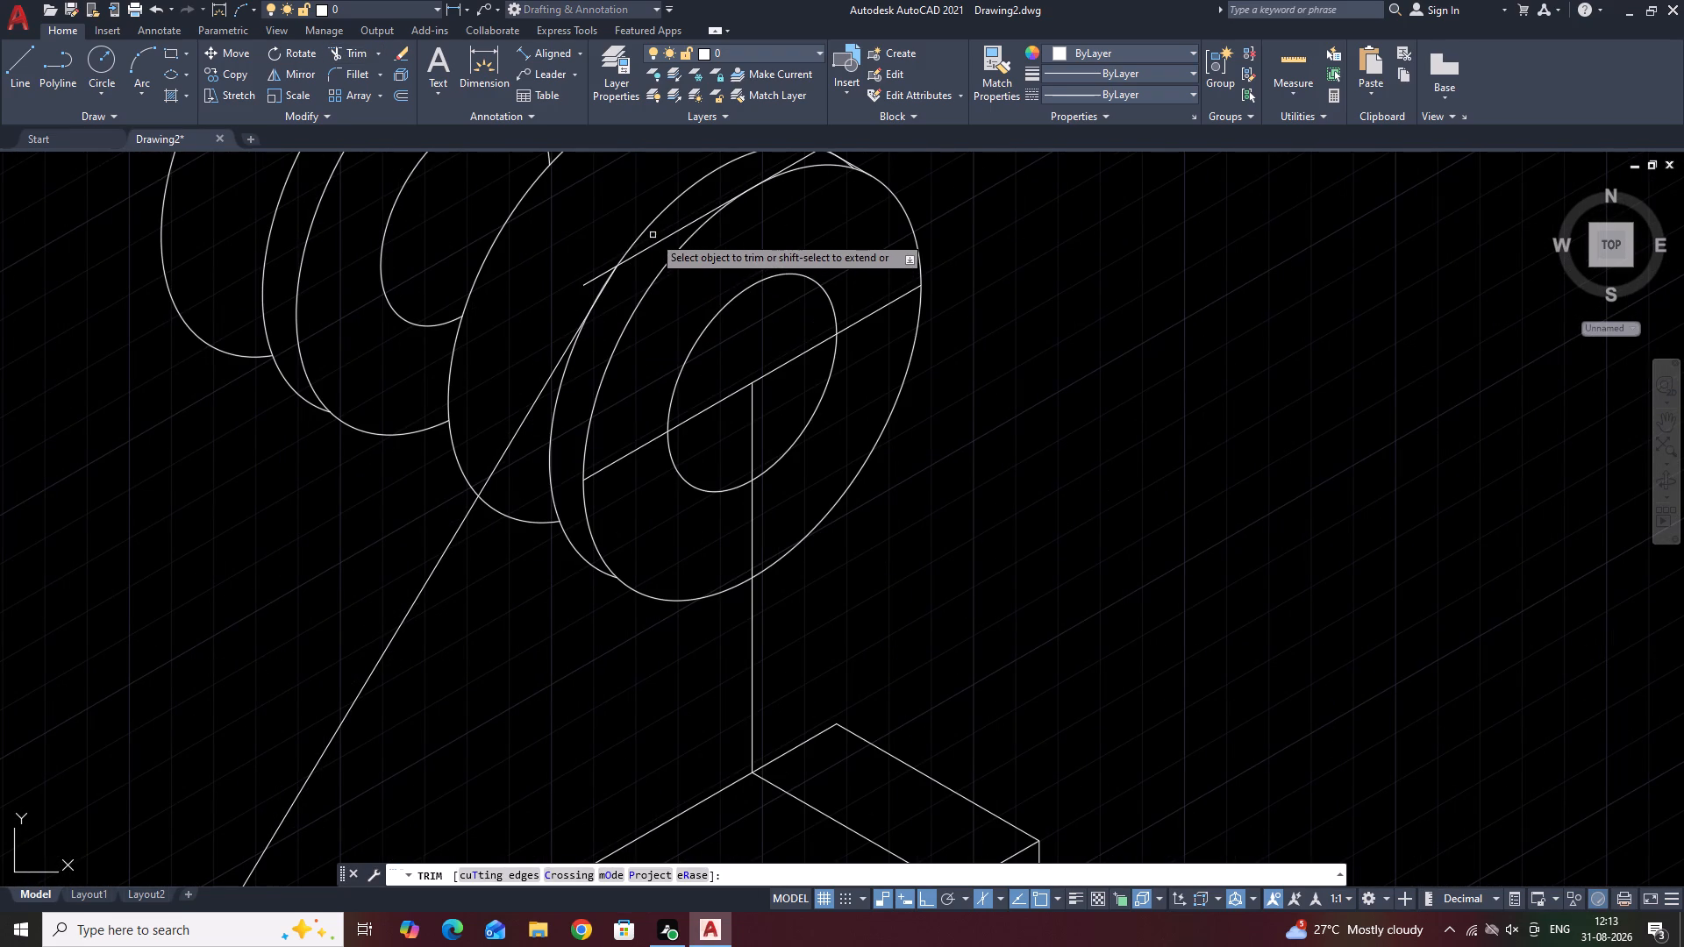
scroll(653, 235, down, 1)
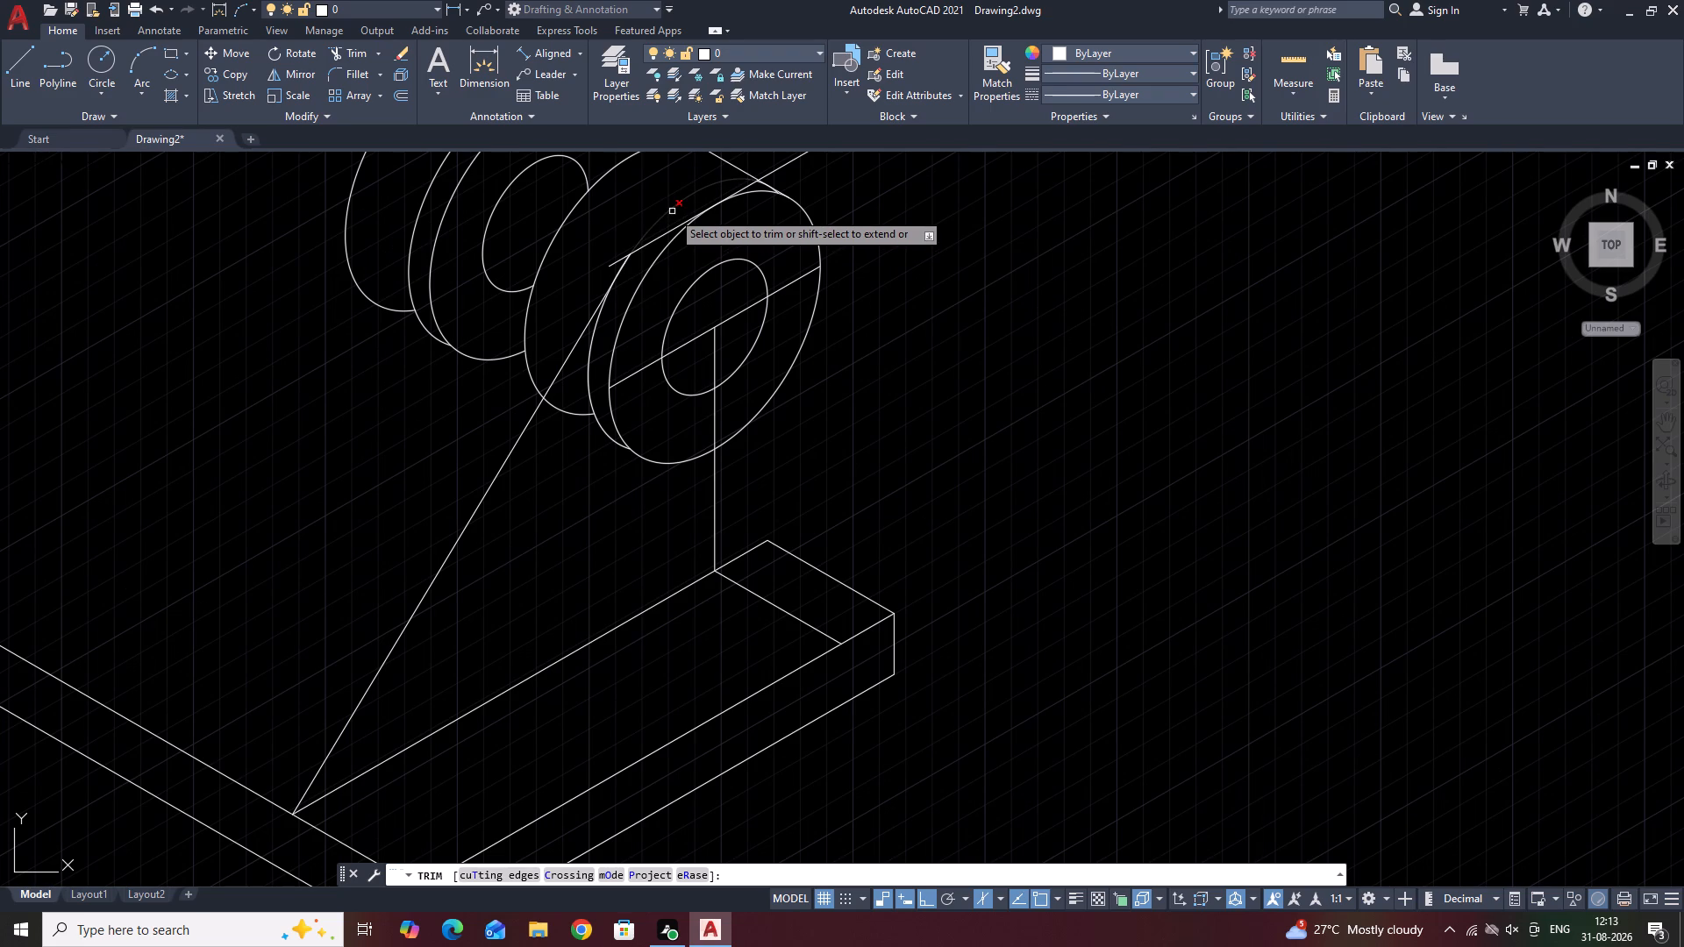
click(672, 211)
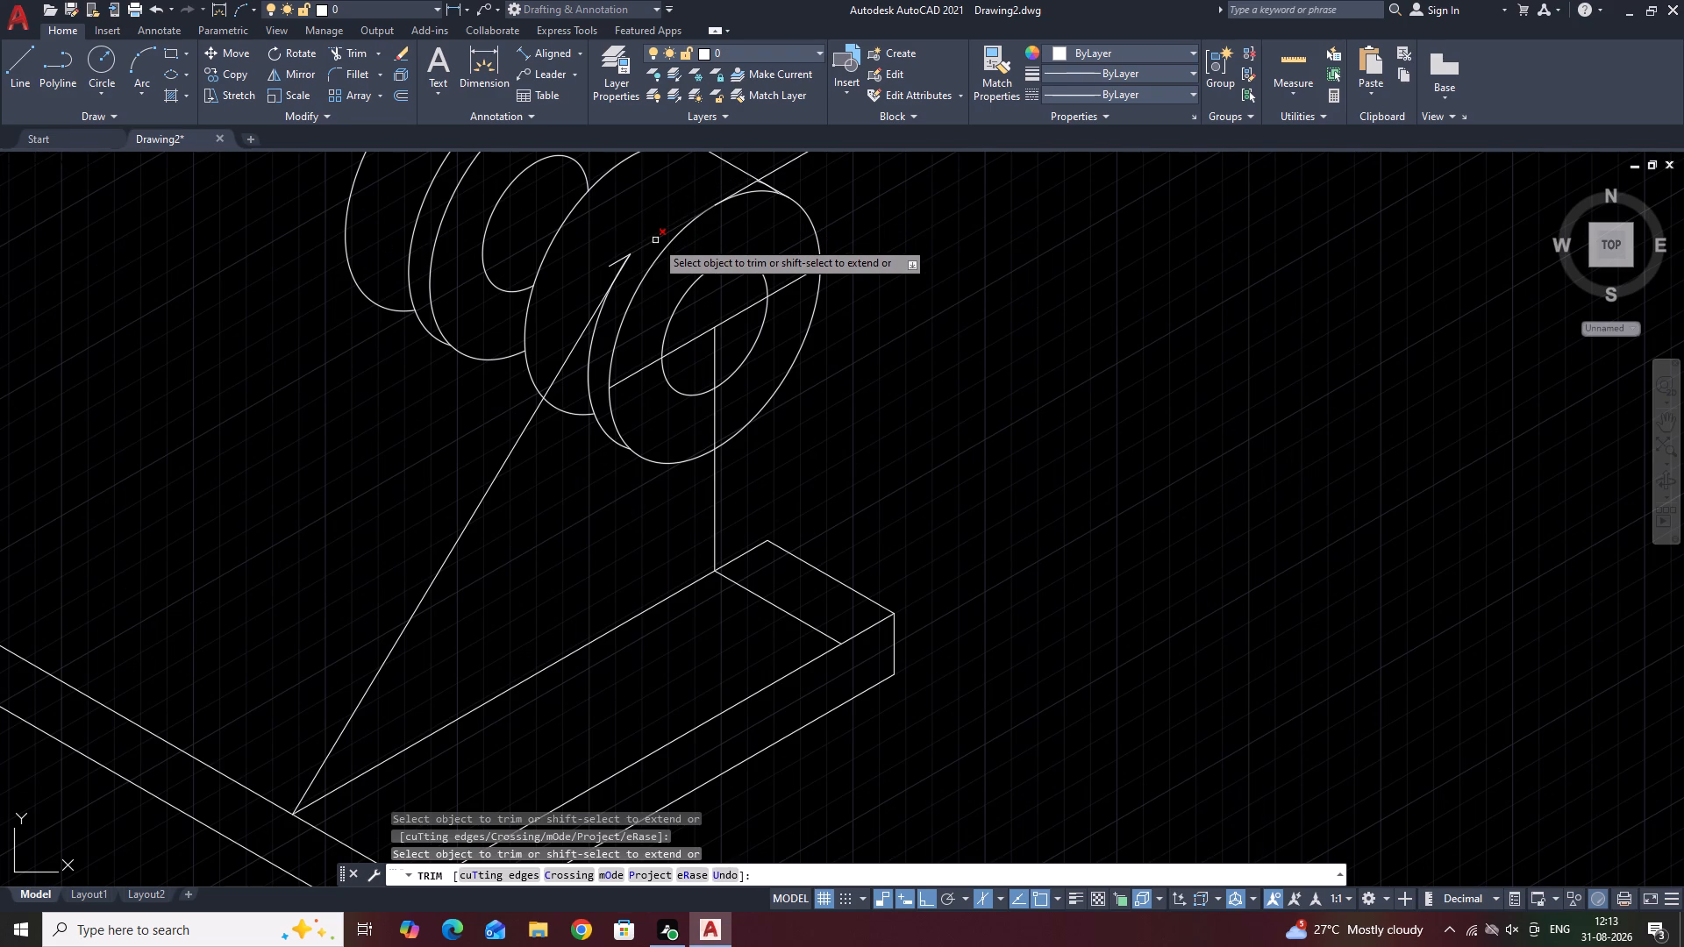
click(655, 240)
click(615, 260)
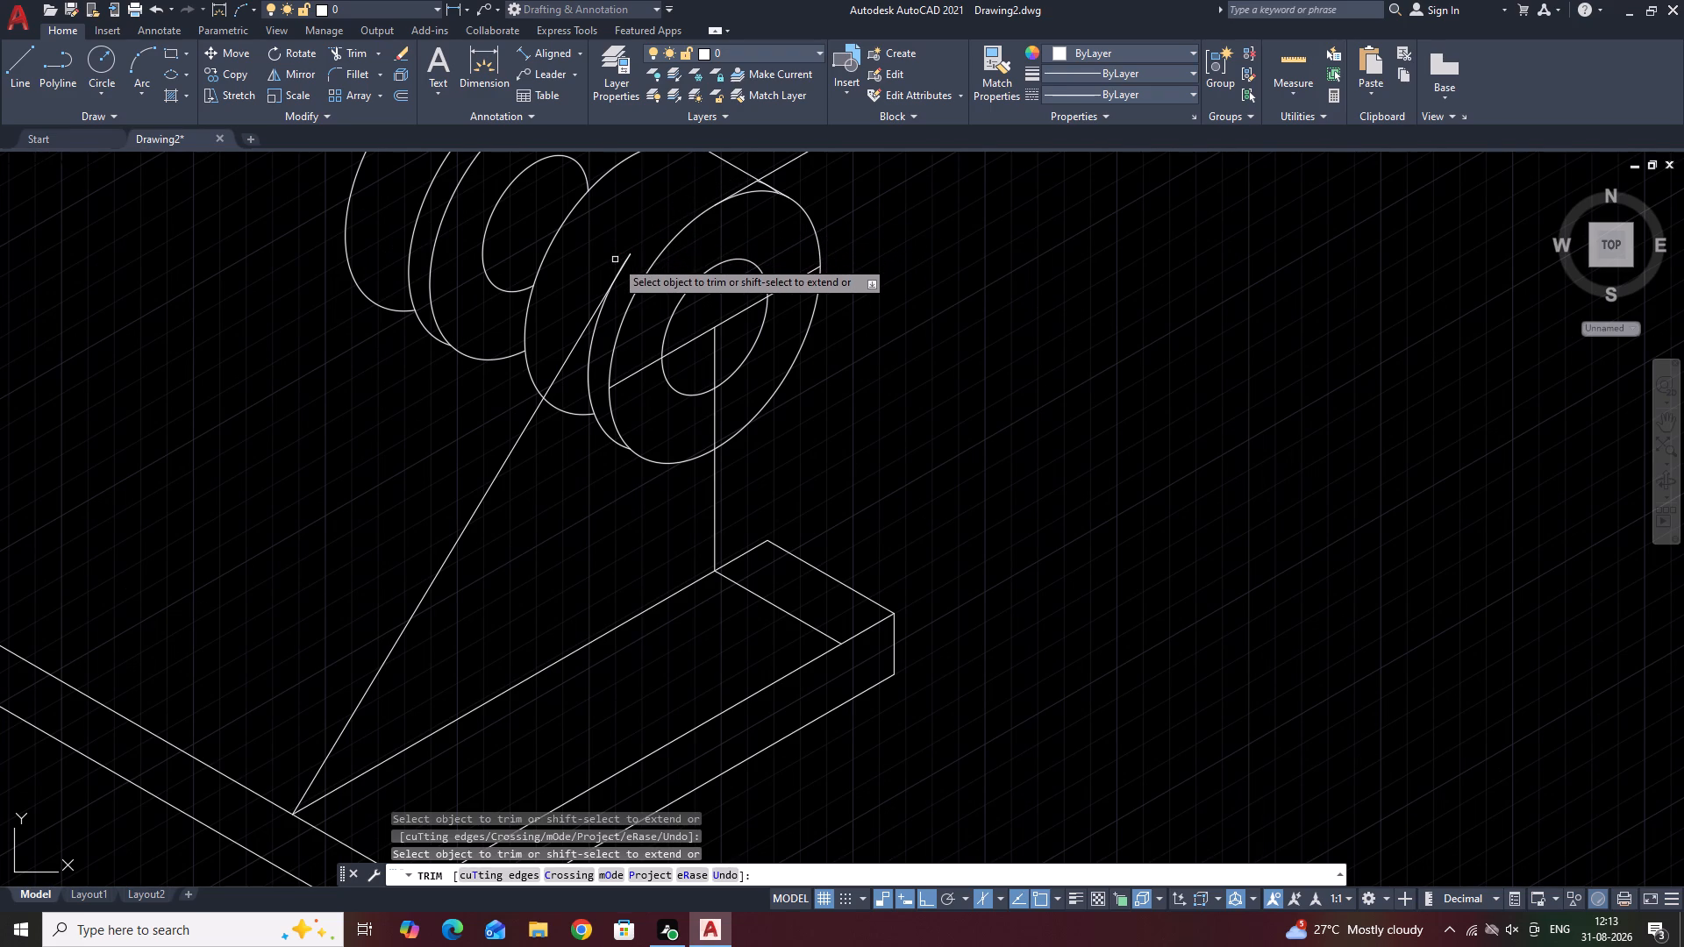
click(746, 185)
click(773, 169)
Trim the leftover arc pieces beside the tangent edge at the top of the front cylinder.
scroll(773, 169, up, 2)
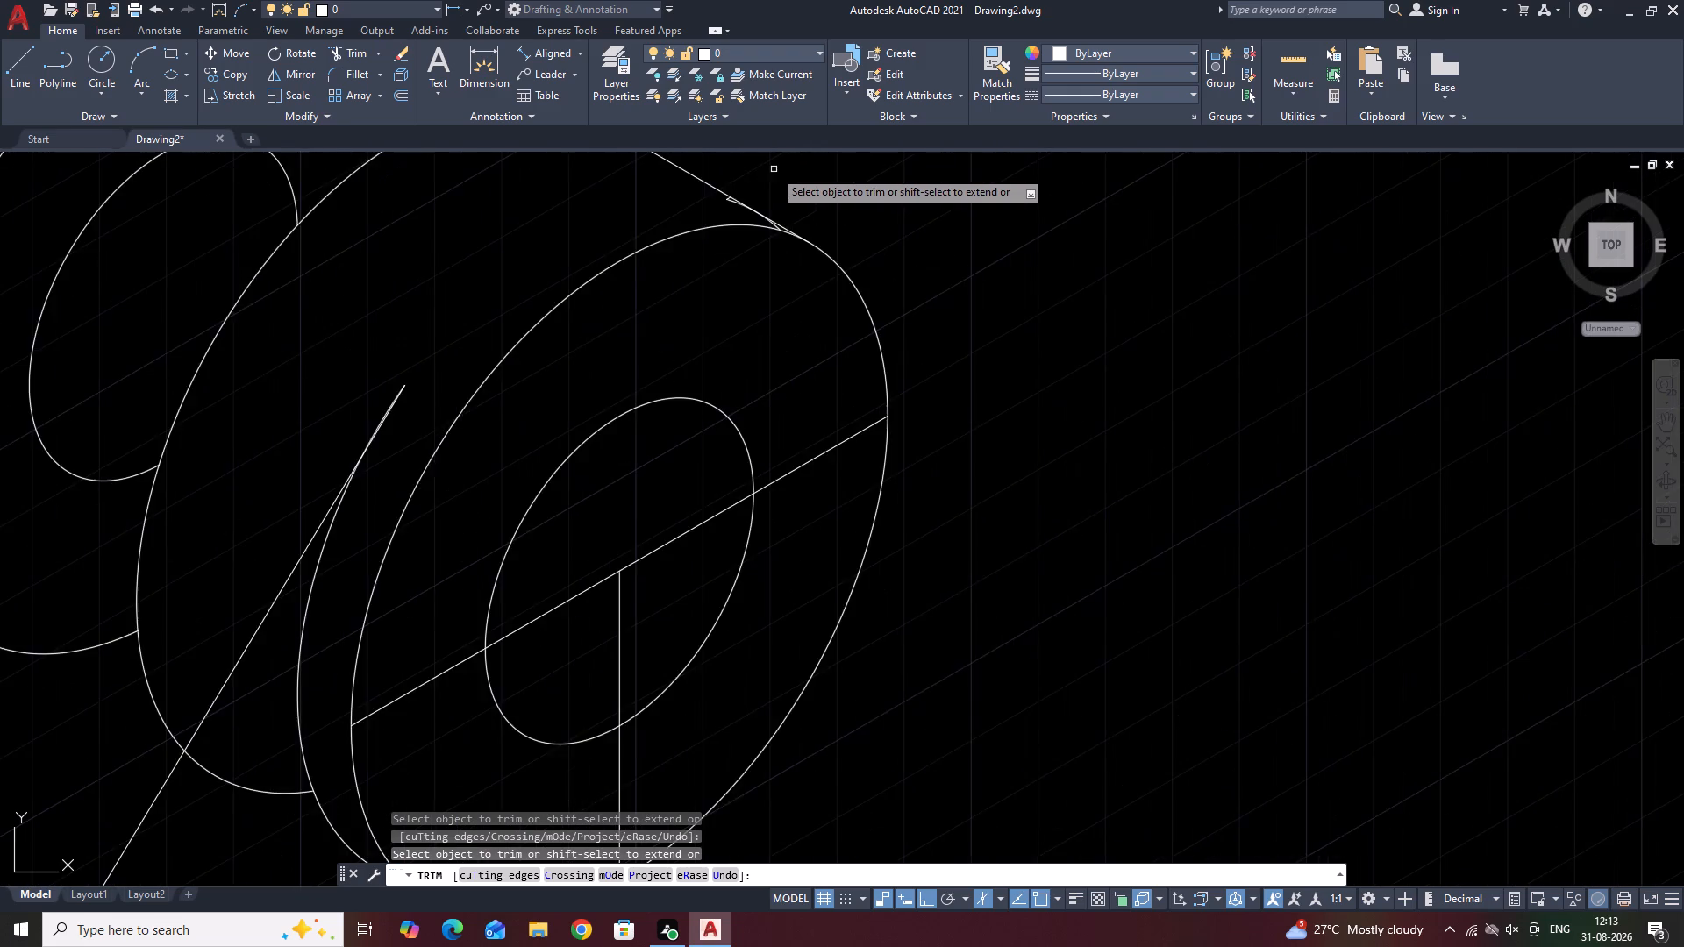
scroll(774, 169, up, 2)
click(656, 251)
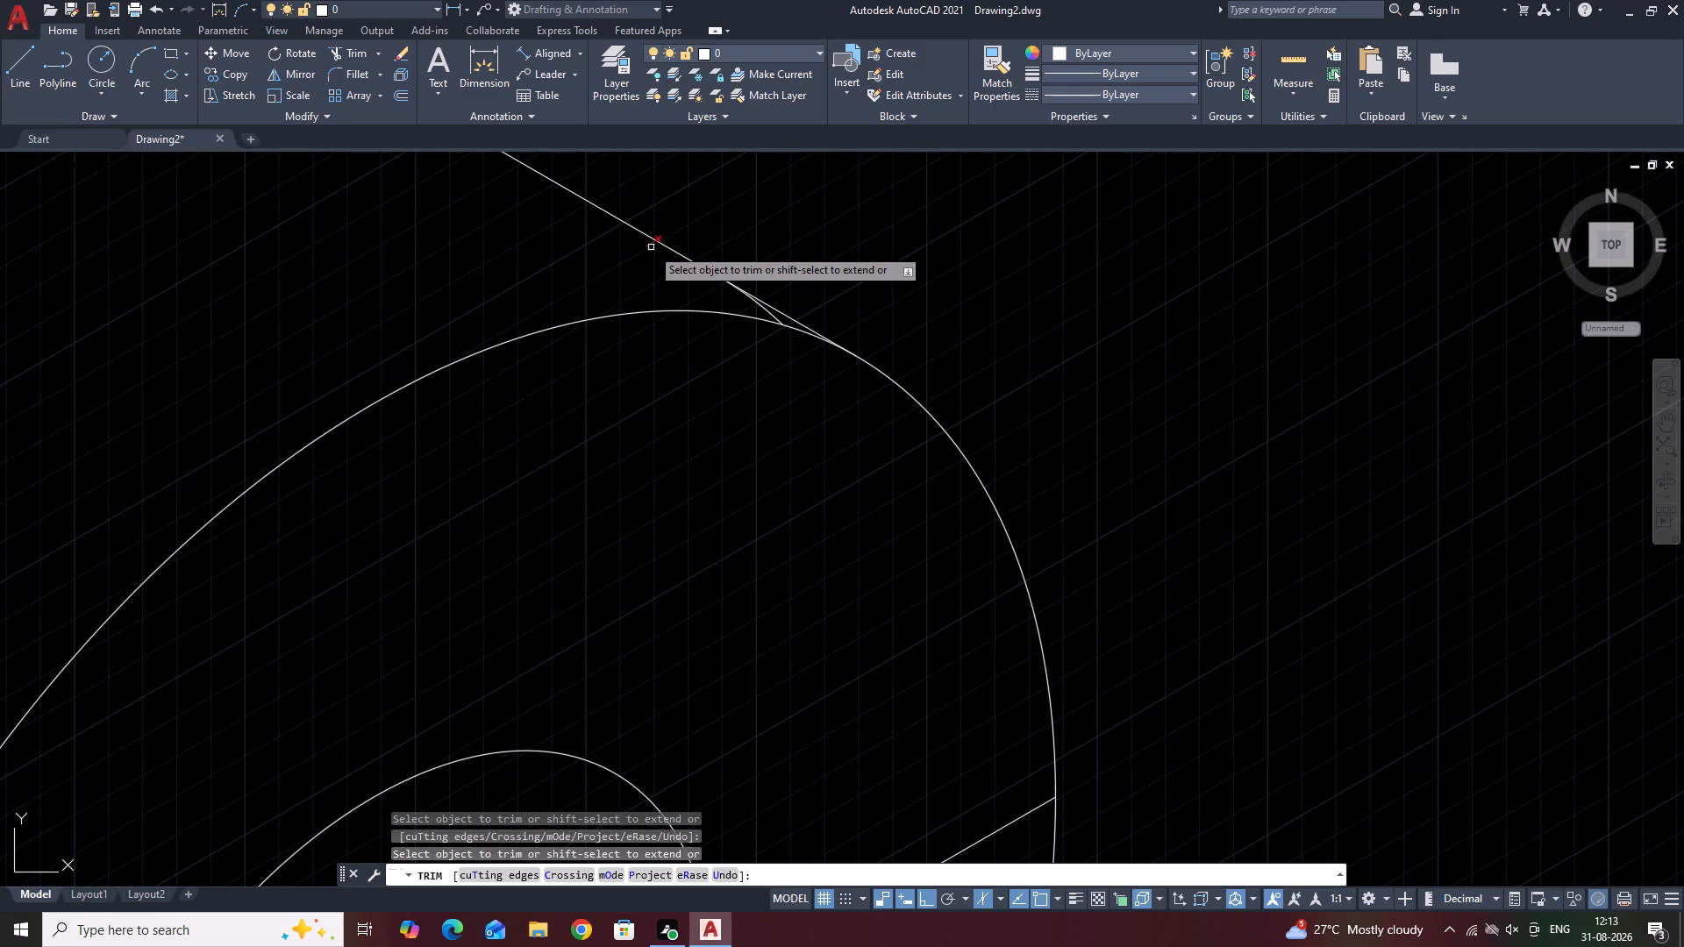
click(651, 247)
click(771, 315)
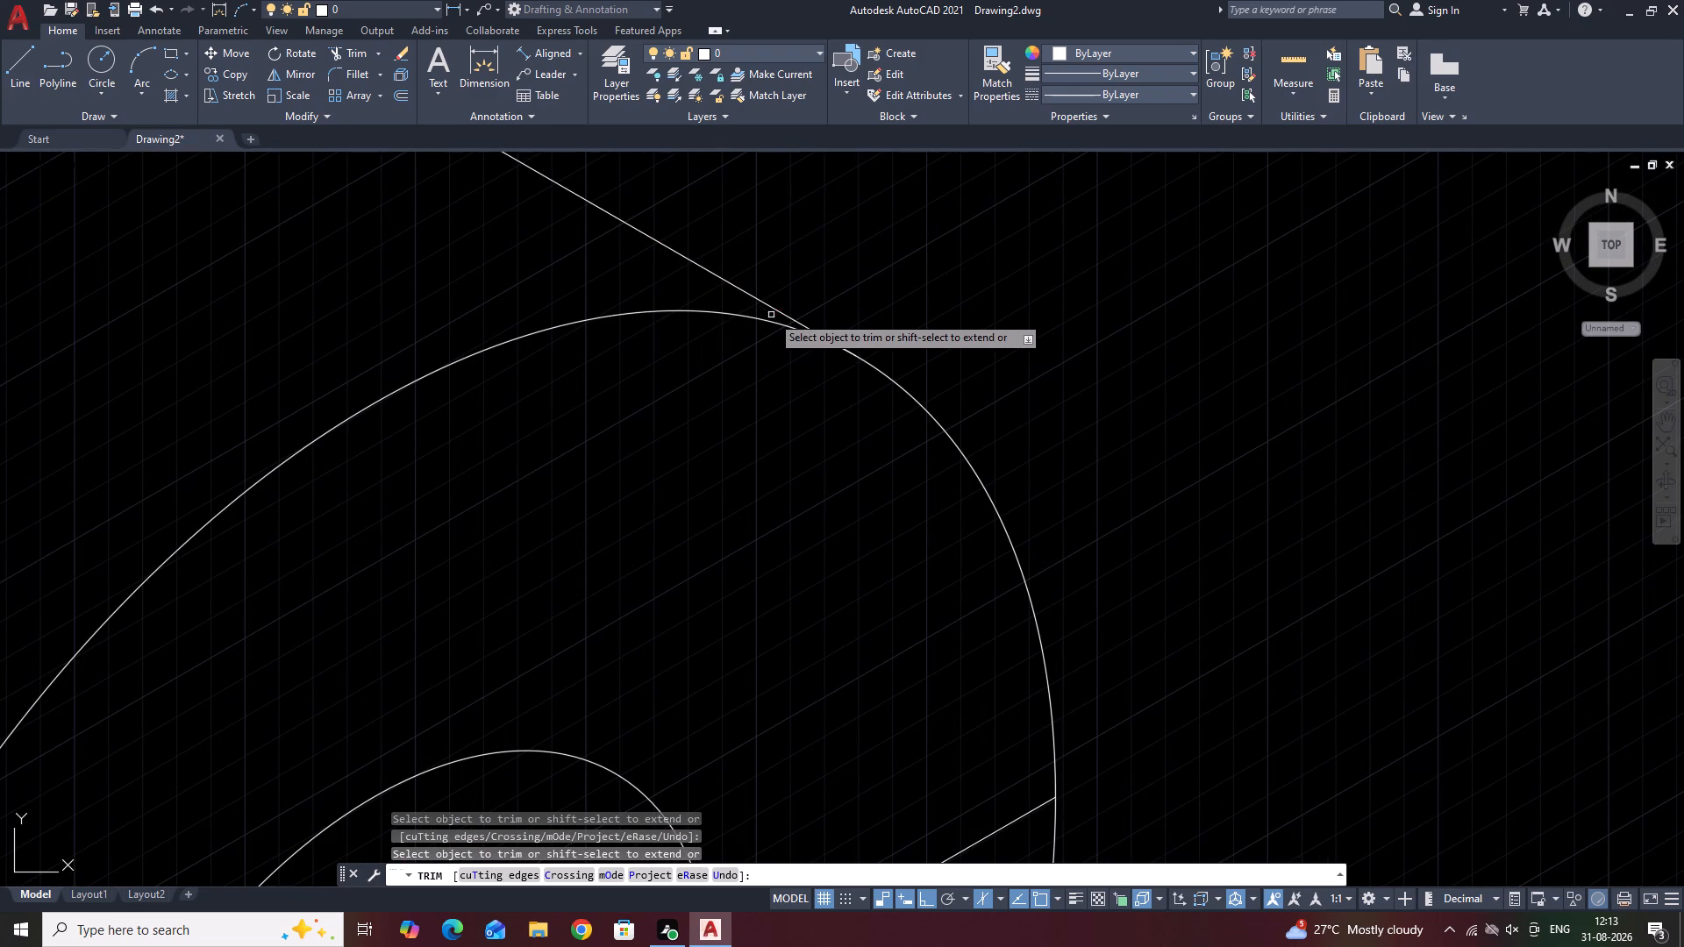
scroll(735, 357, down, 2)
middle_drag(716, 418, 649, 210)
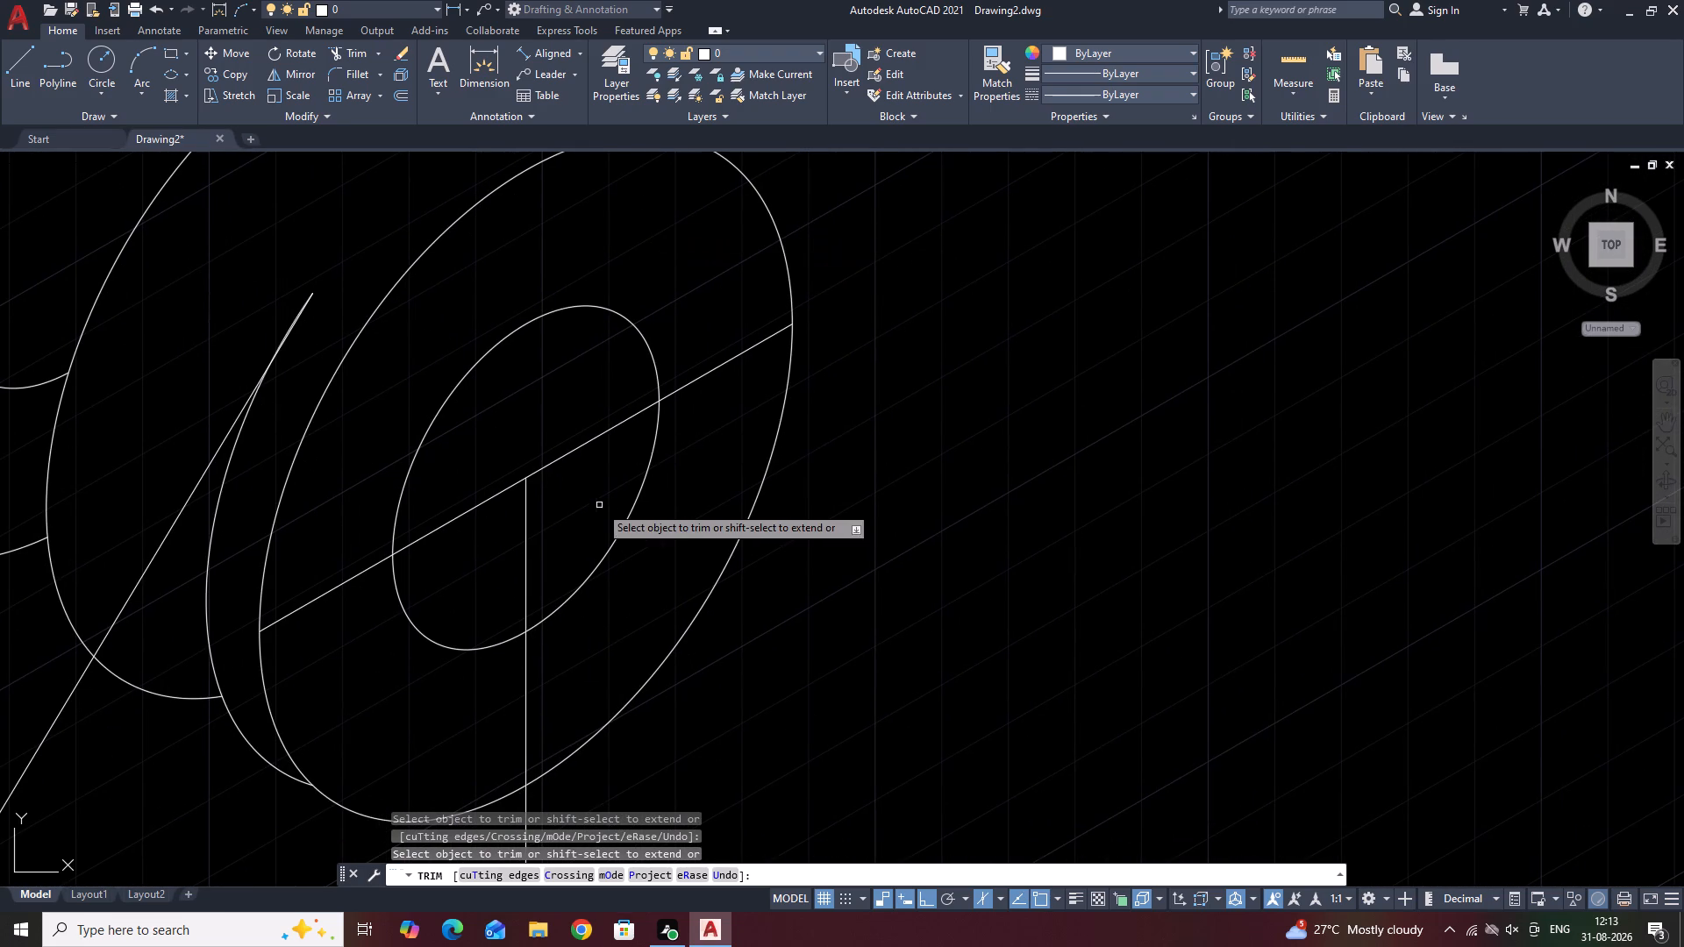
scroll(592, 504, down, 1)
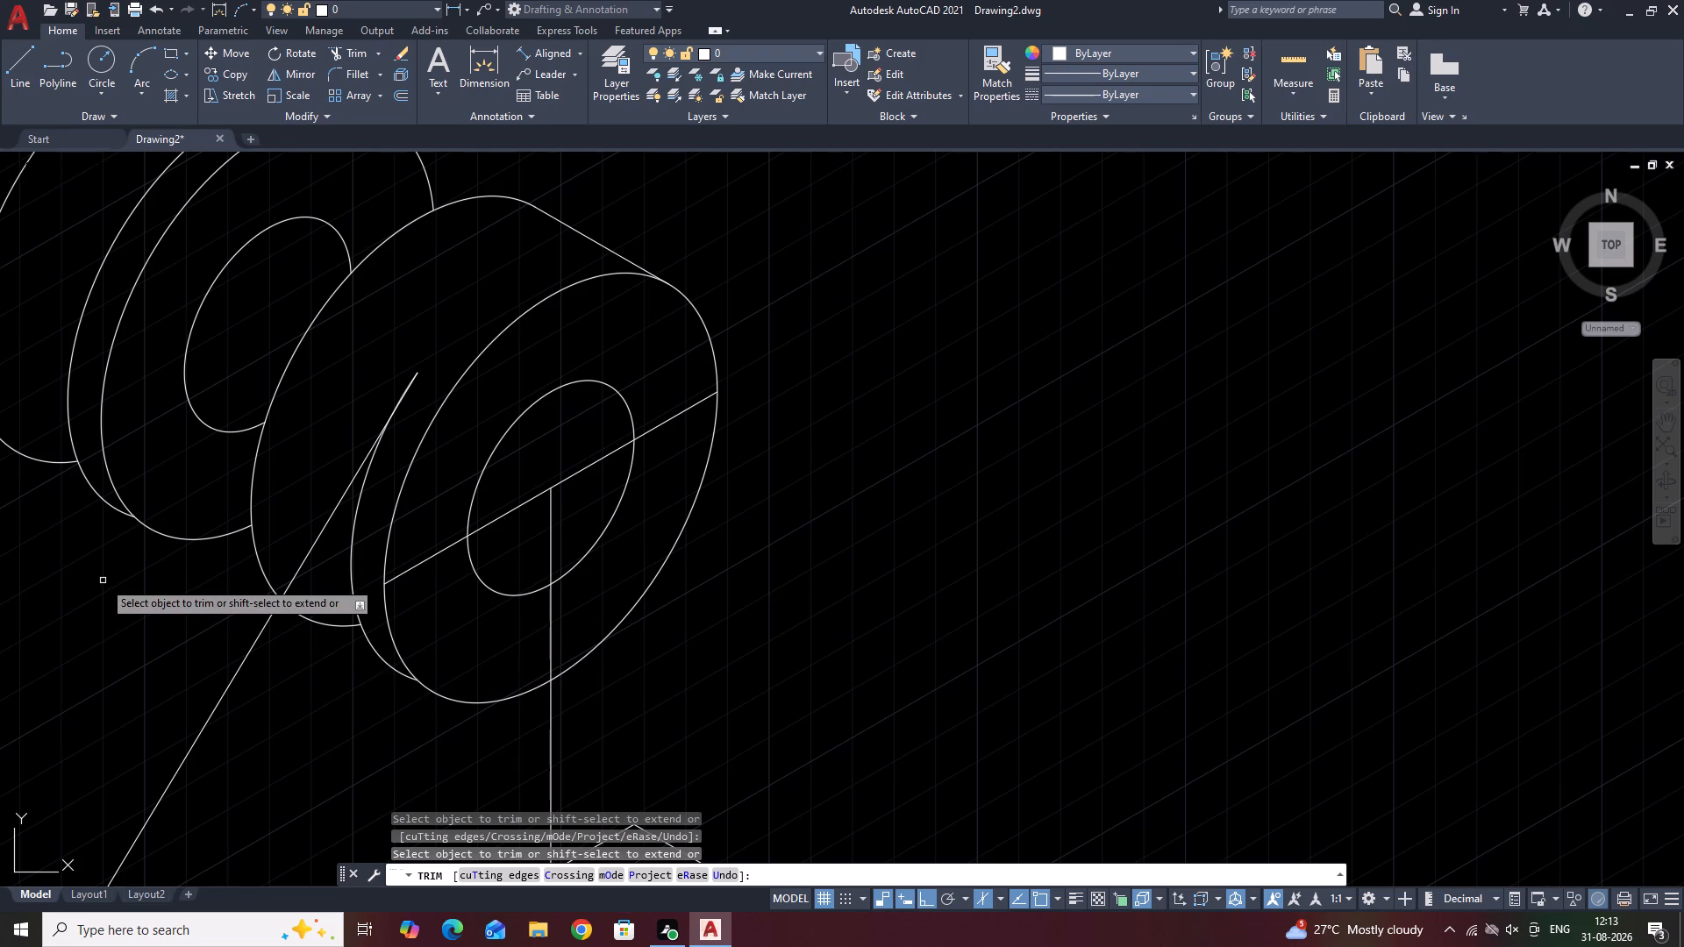
scroll(108, 585, down, 1)
middle_drag(125, 600, 341, 541)
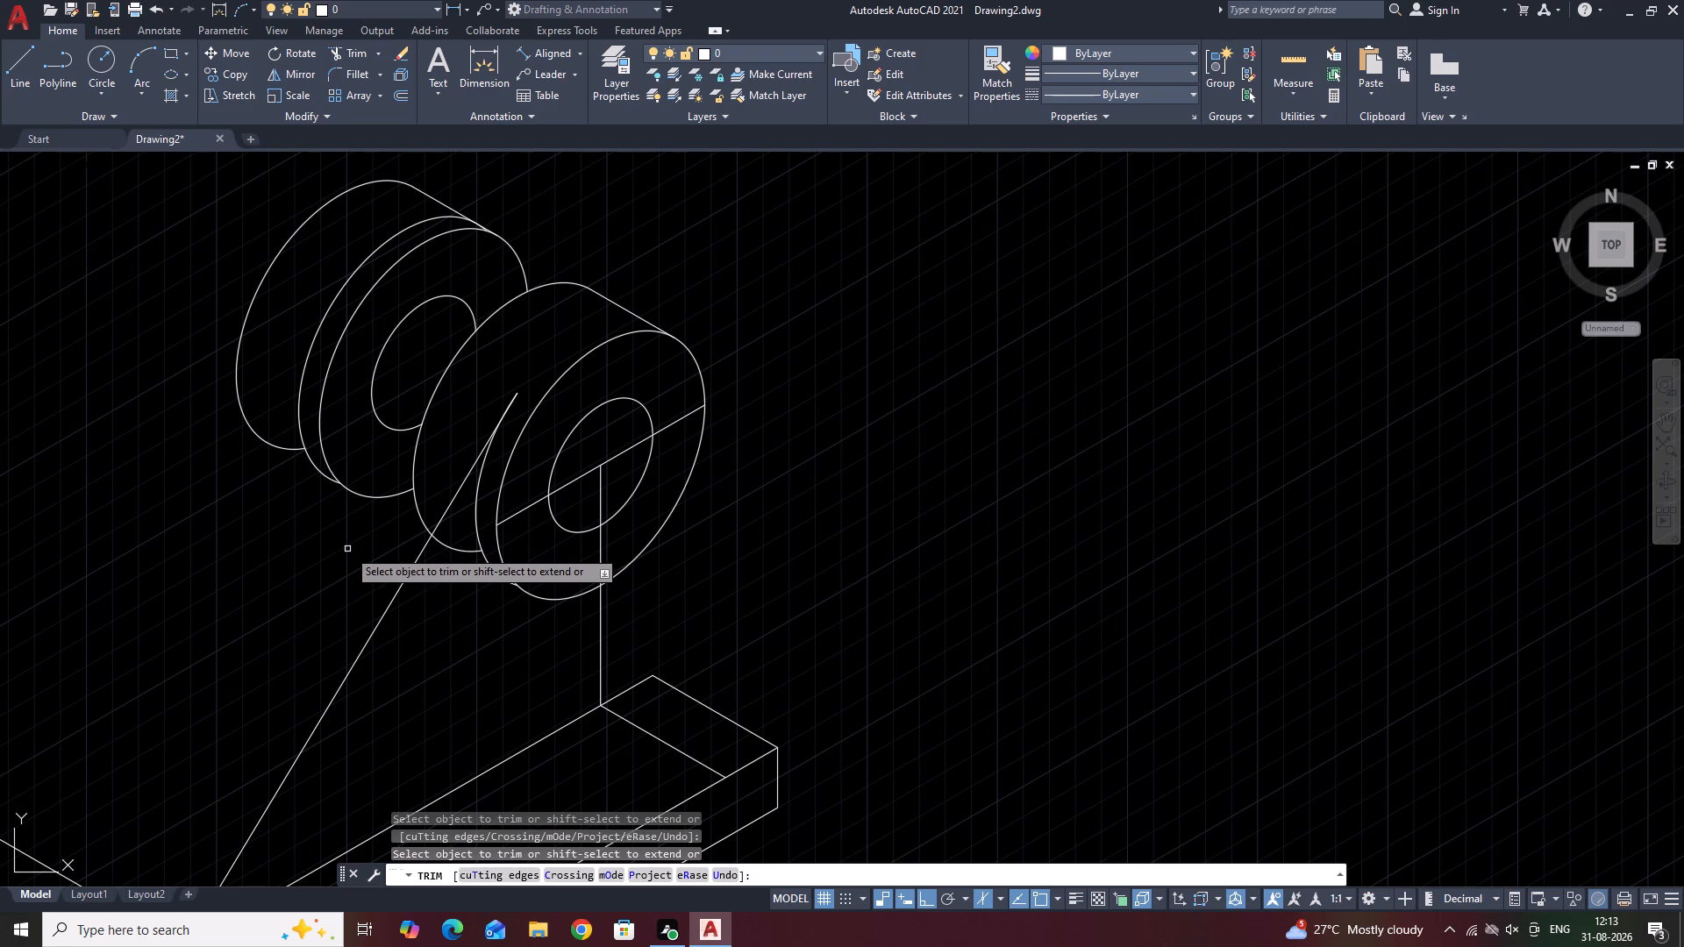
key(space)
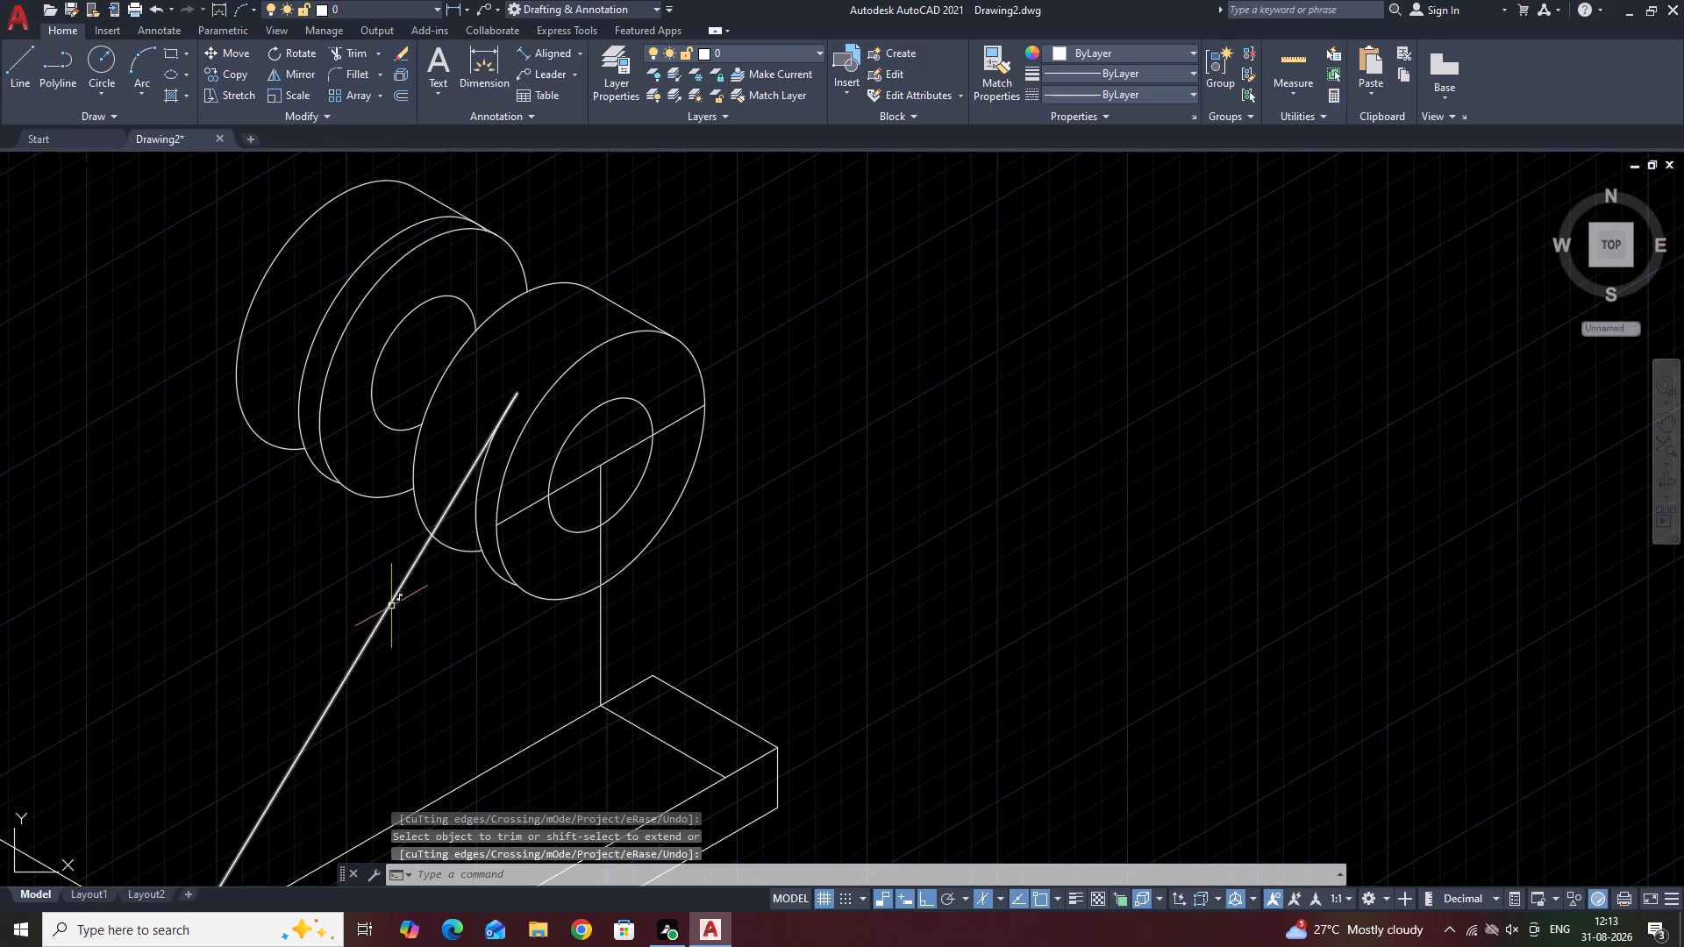
Copy the slanted support line from its lower endpoint along the base's top edge at 20, 85 and 105 mm.
click(390, 606)
right_click(389, 606)
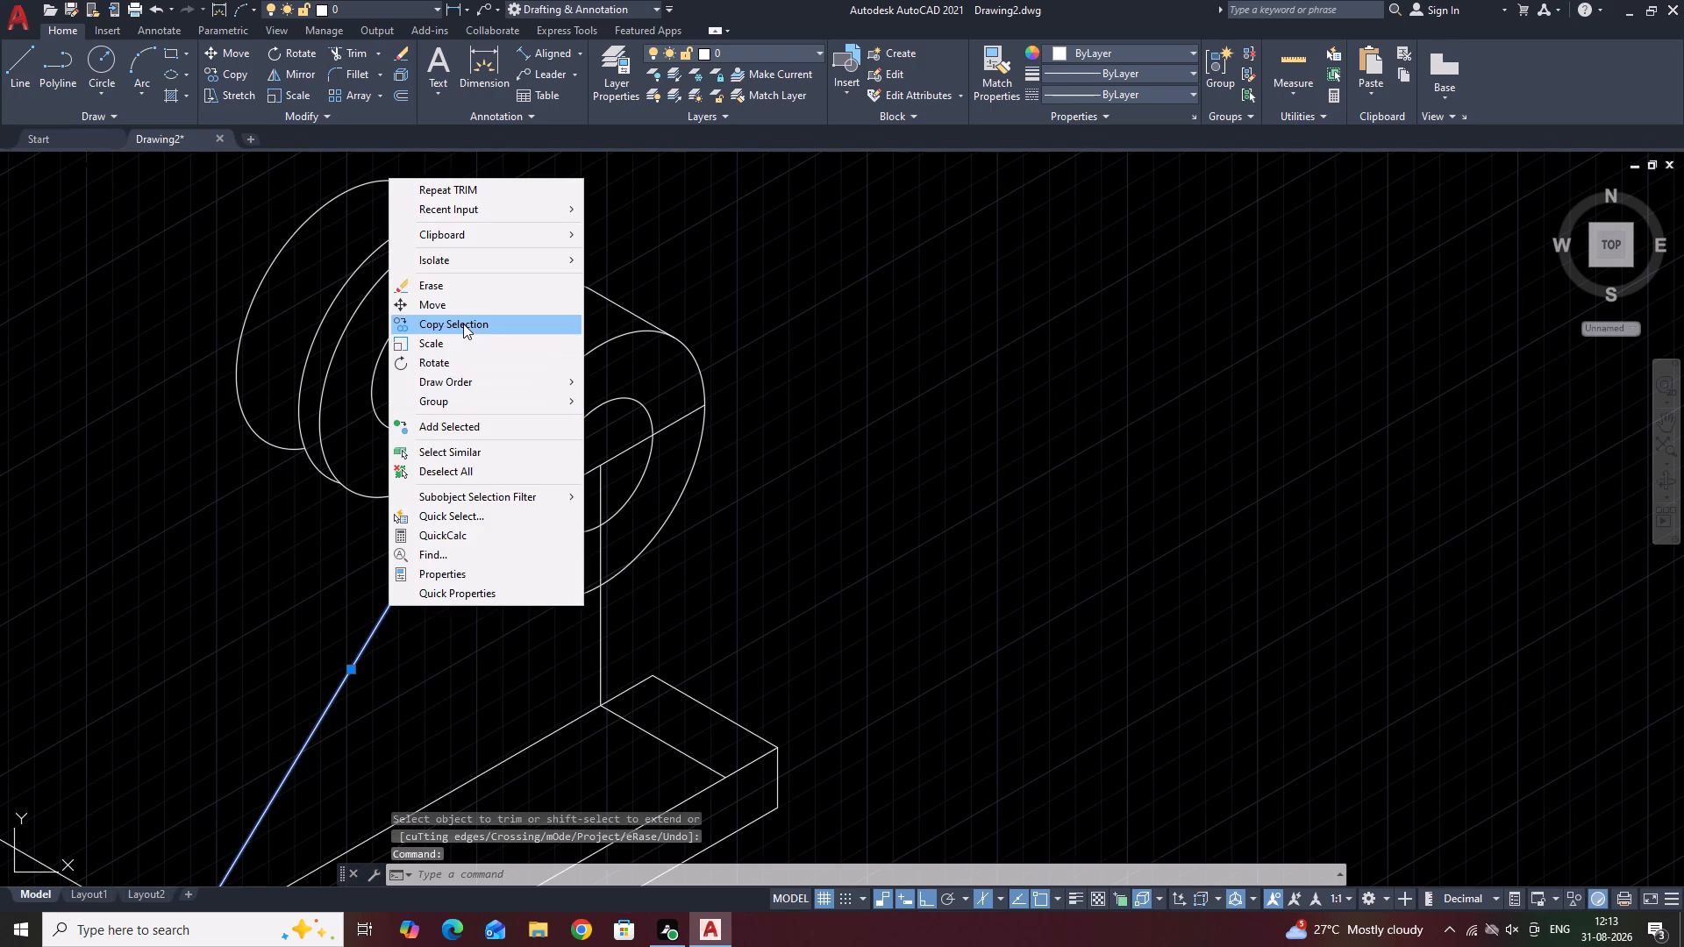
click(463, 324)
middle_drag(470, 687, 573, 480)
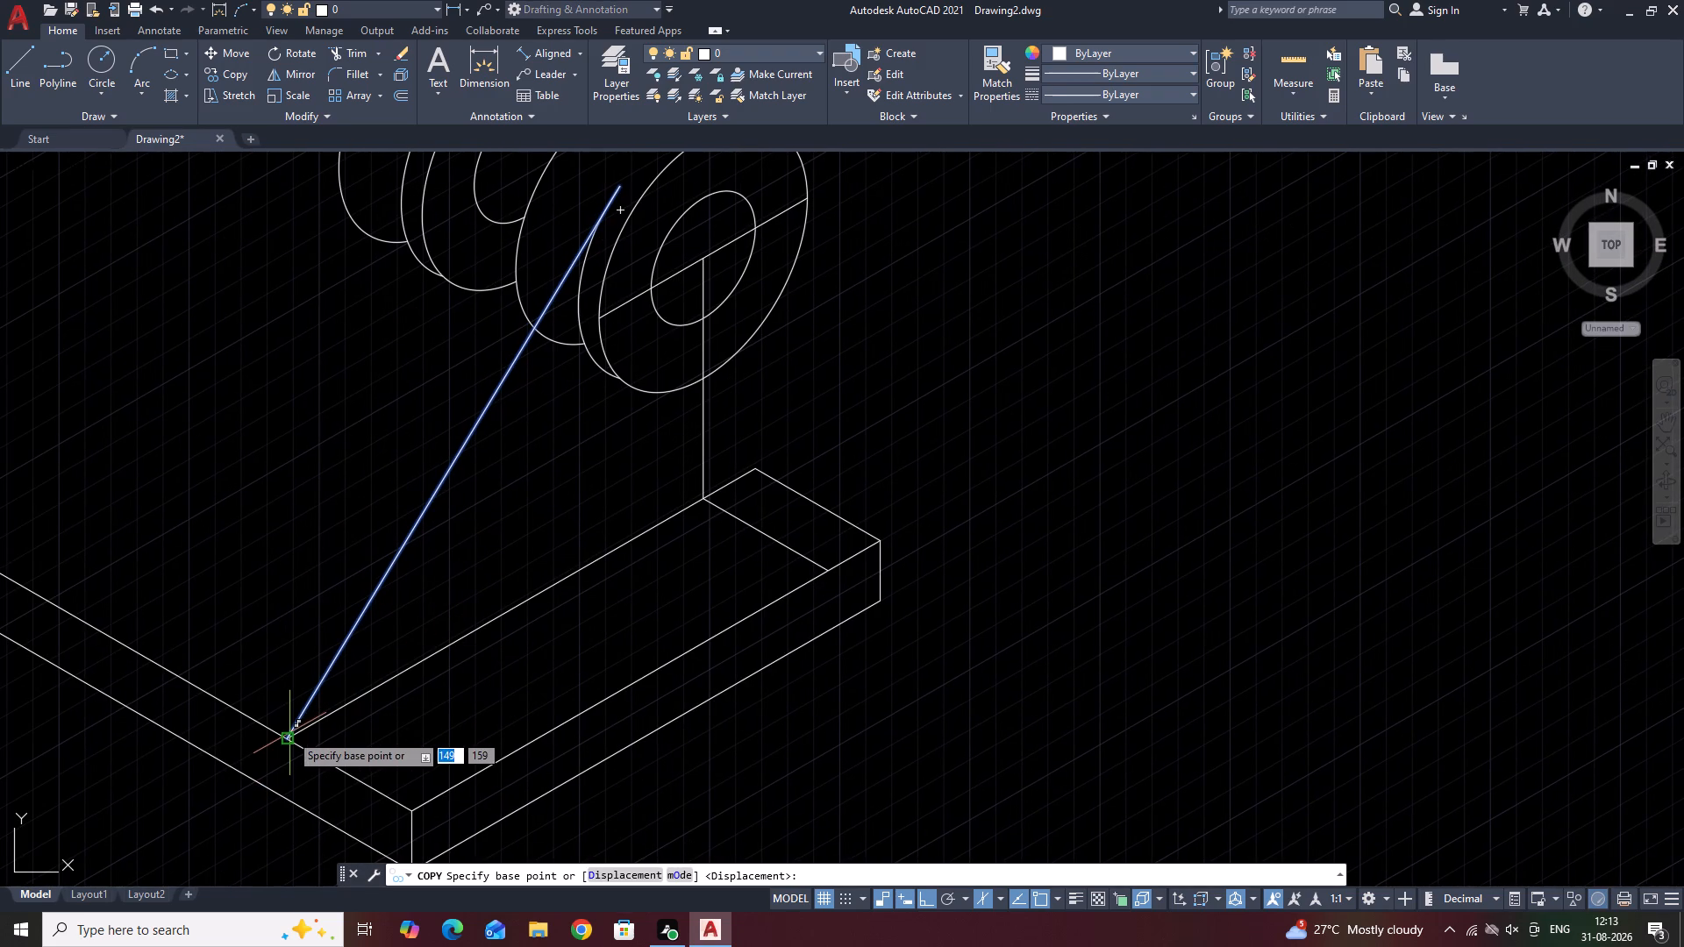
click(289, 733)
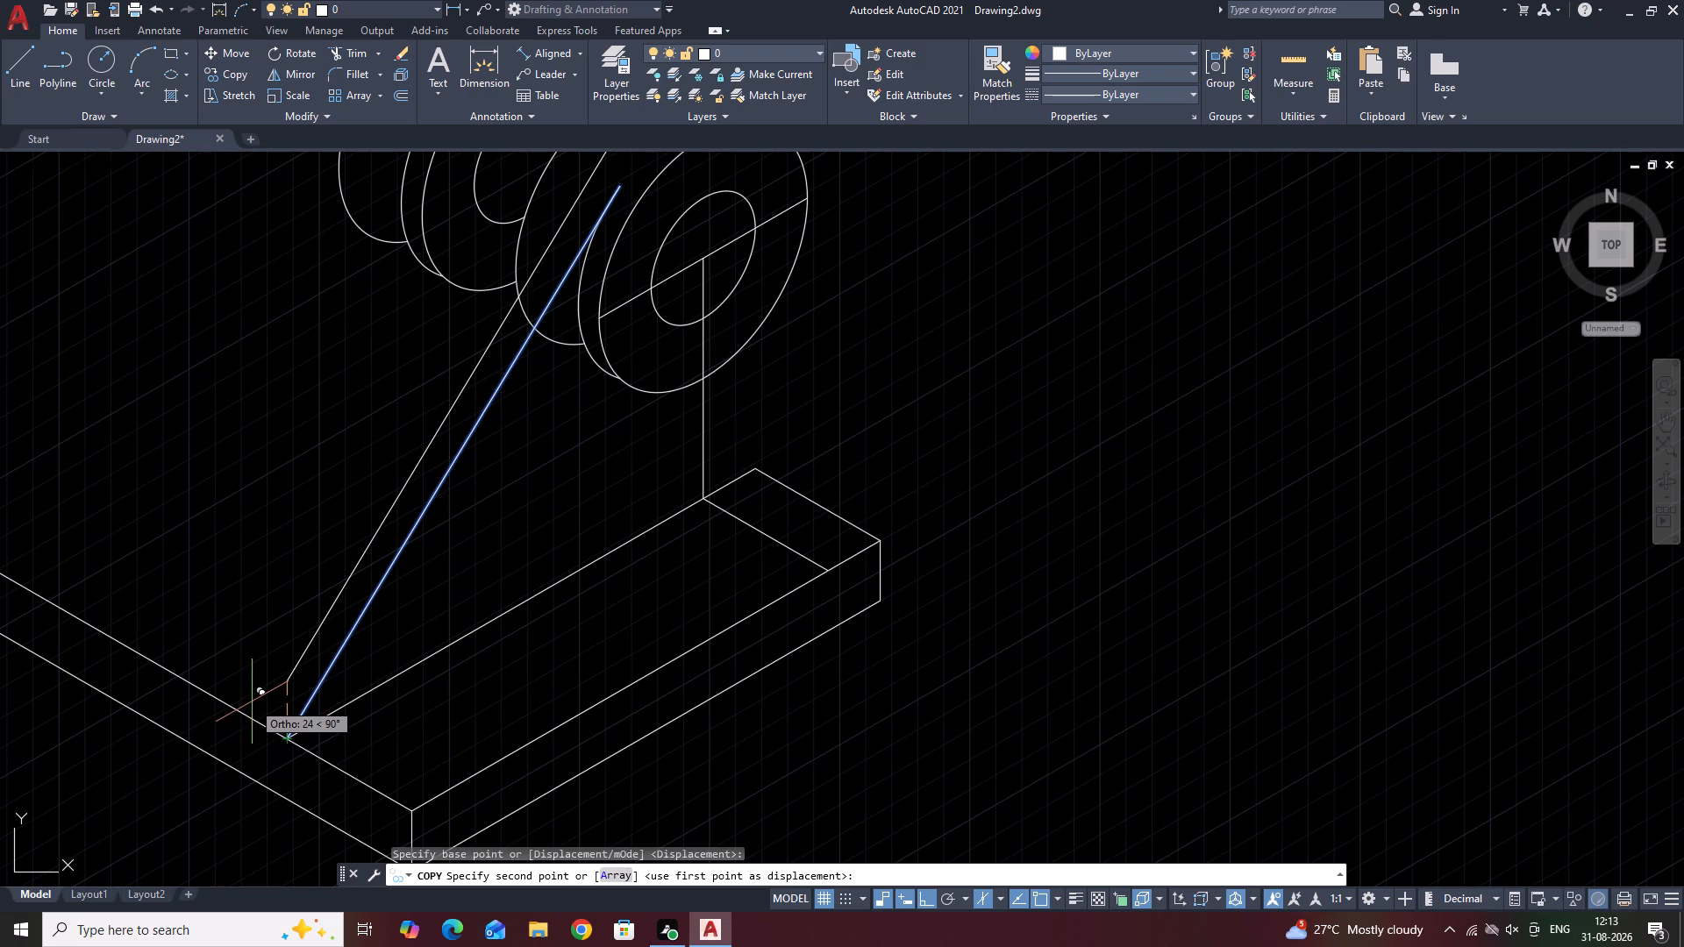
key(F5)
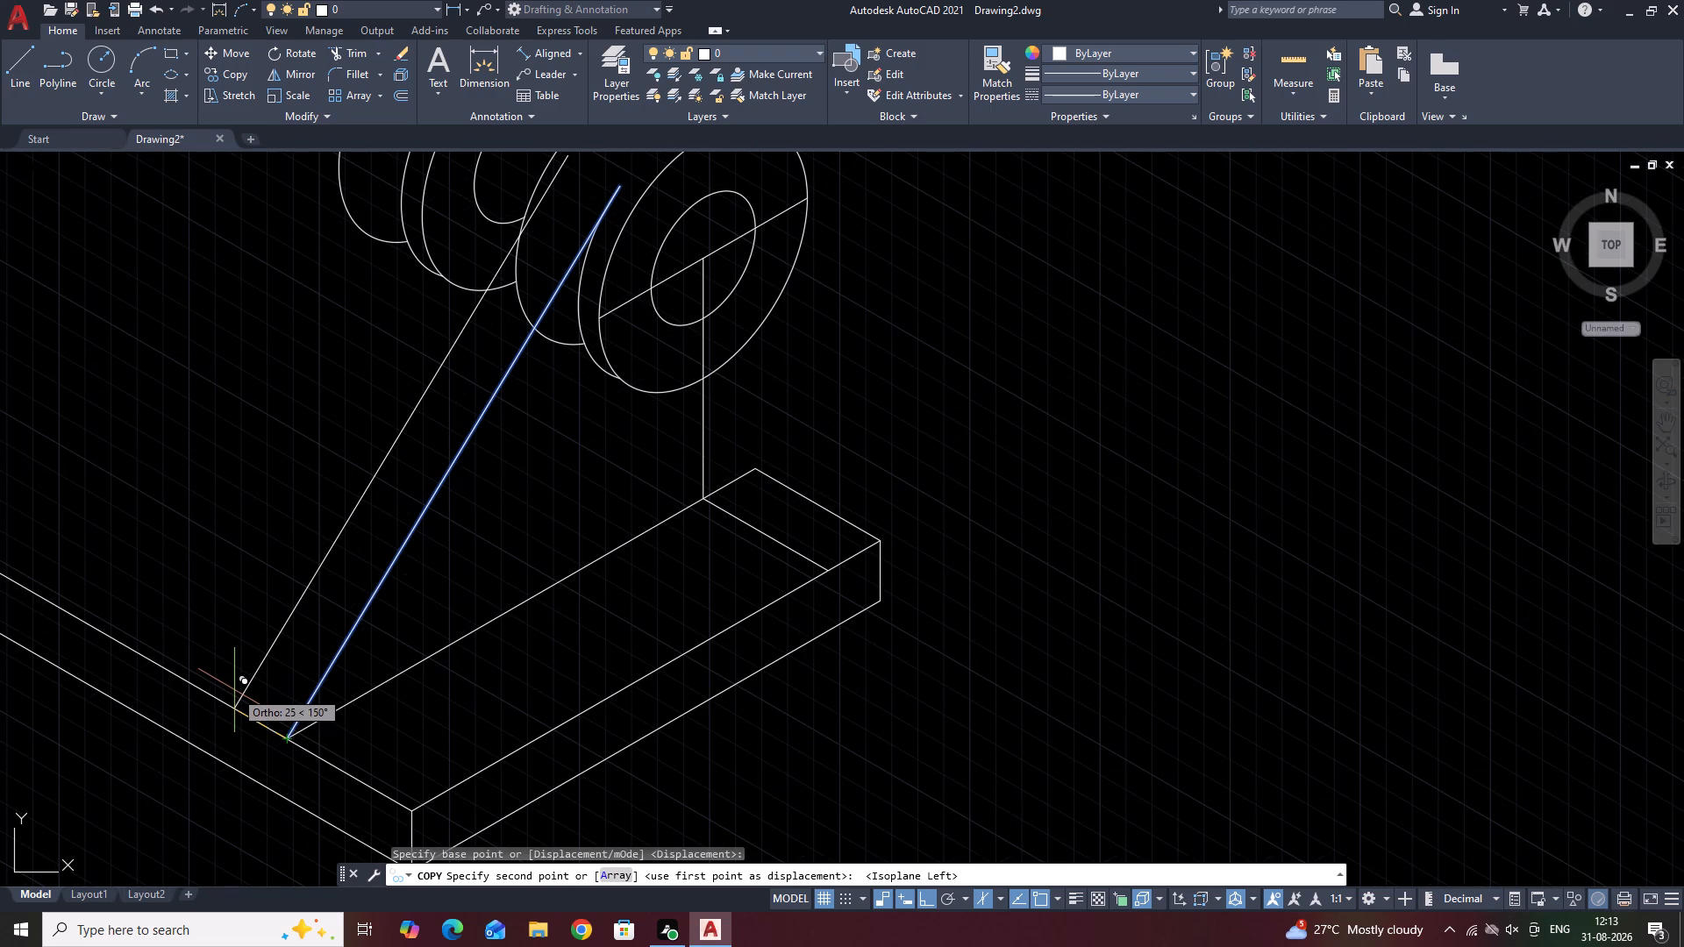
text(20)
key(Return)
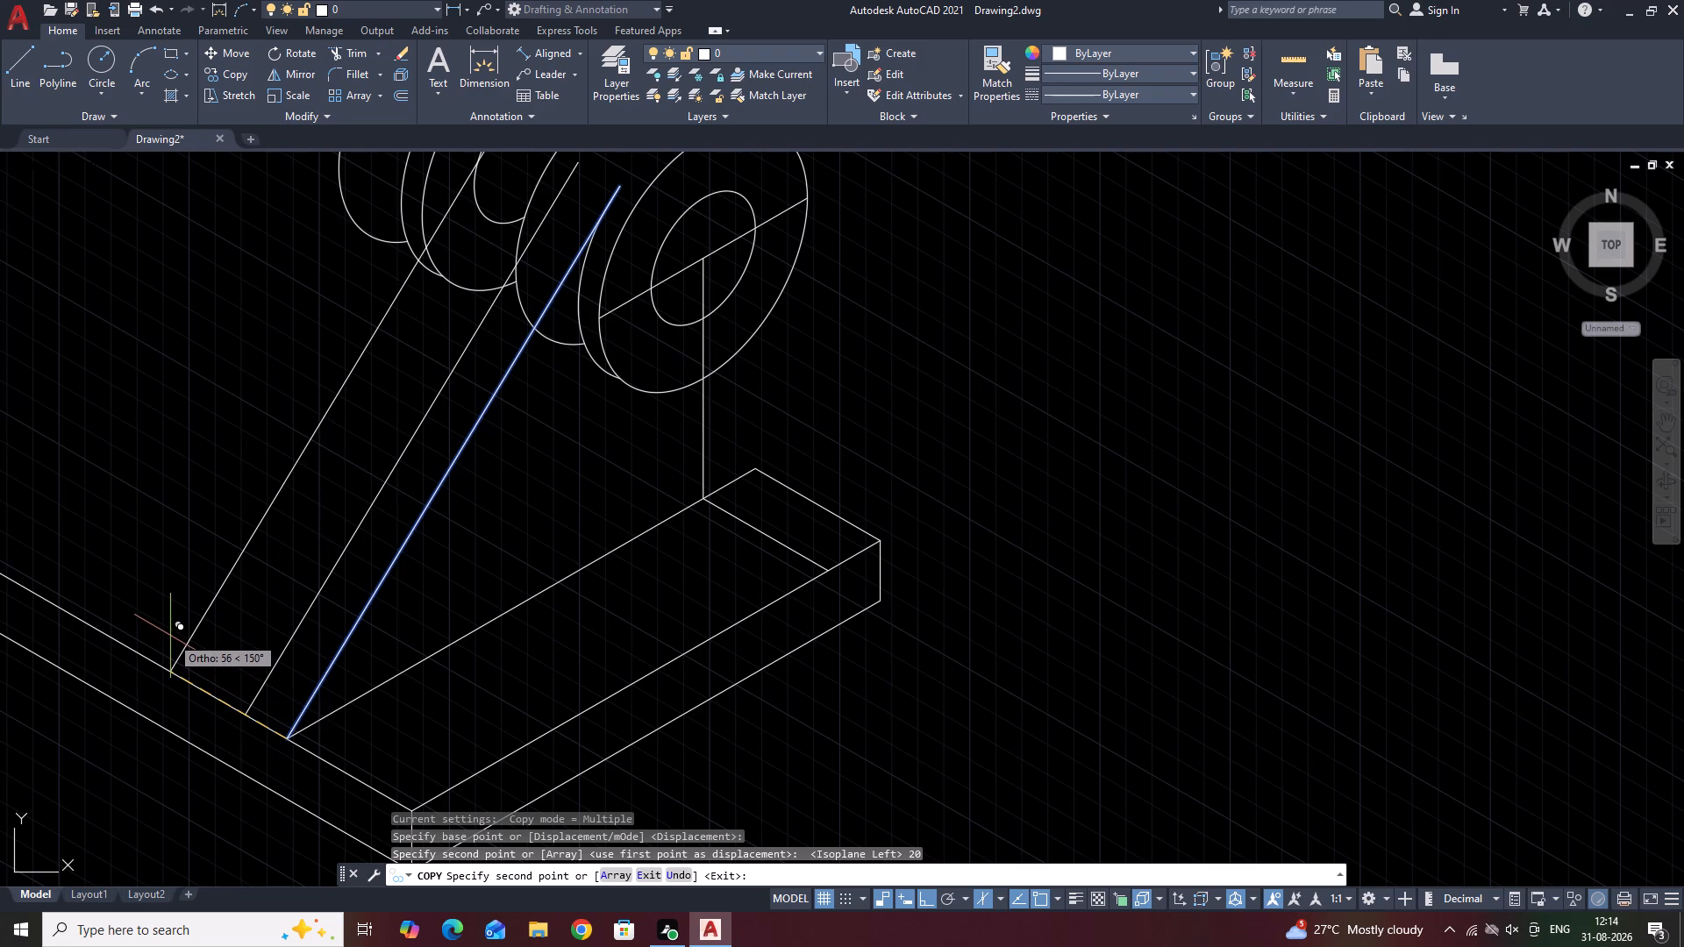
text(85)
key(Return)
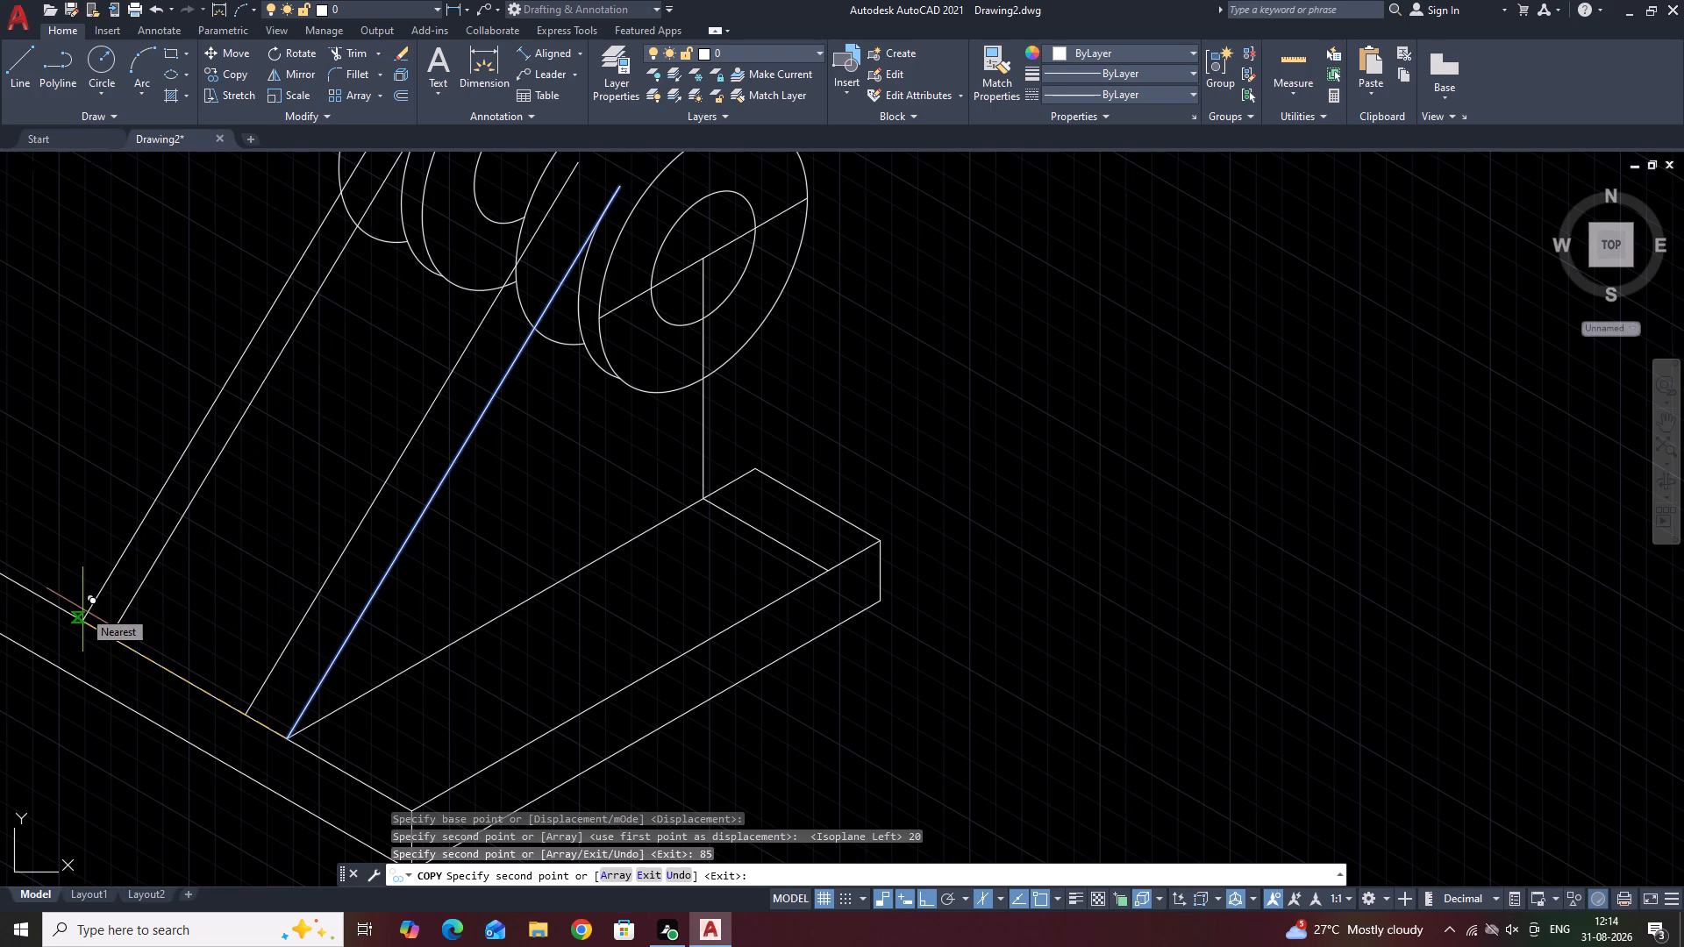
text(10)
key(5)
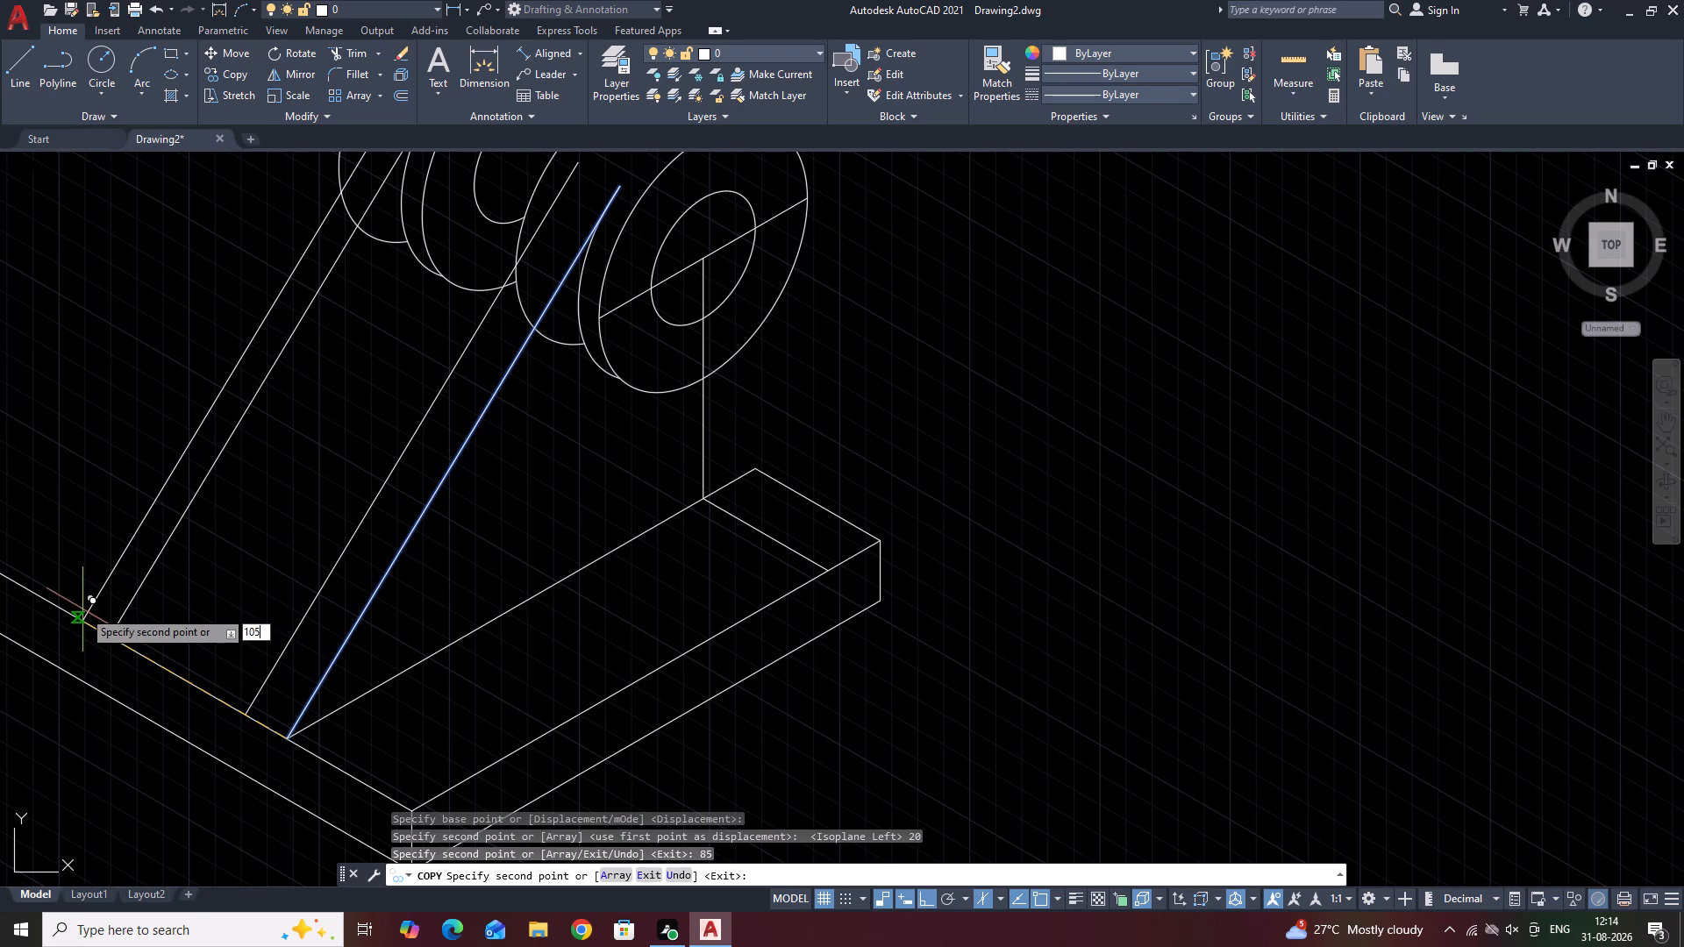
key(Return)
key(space)
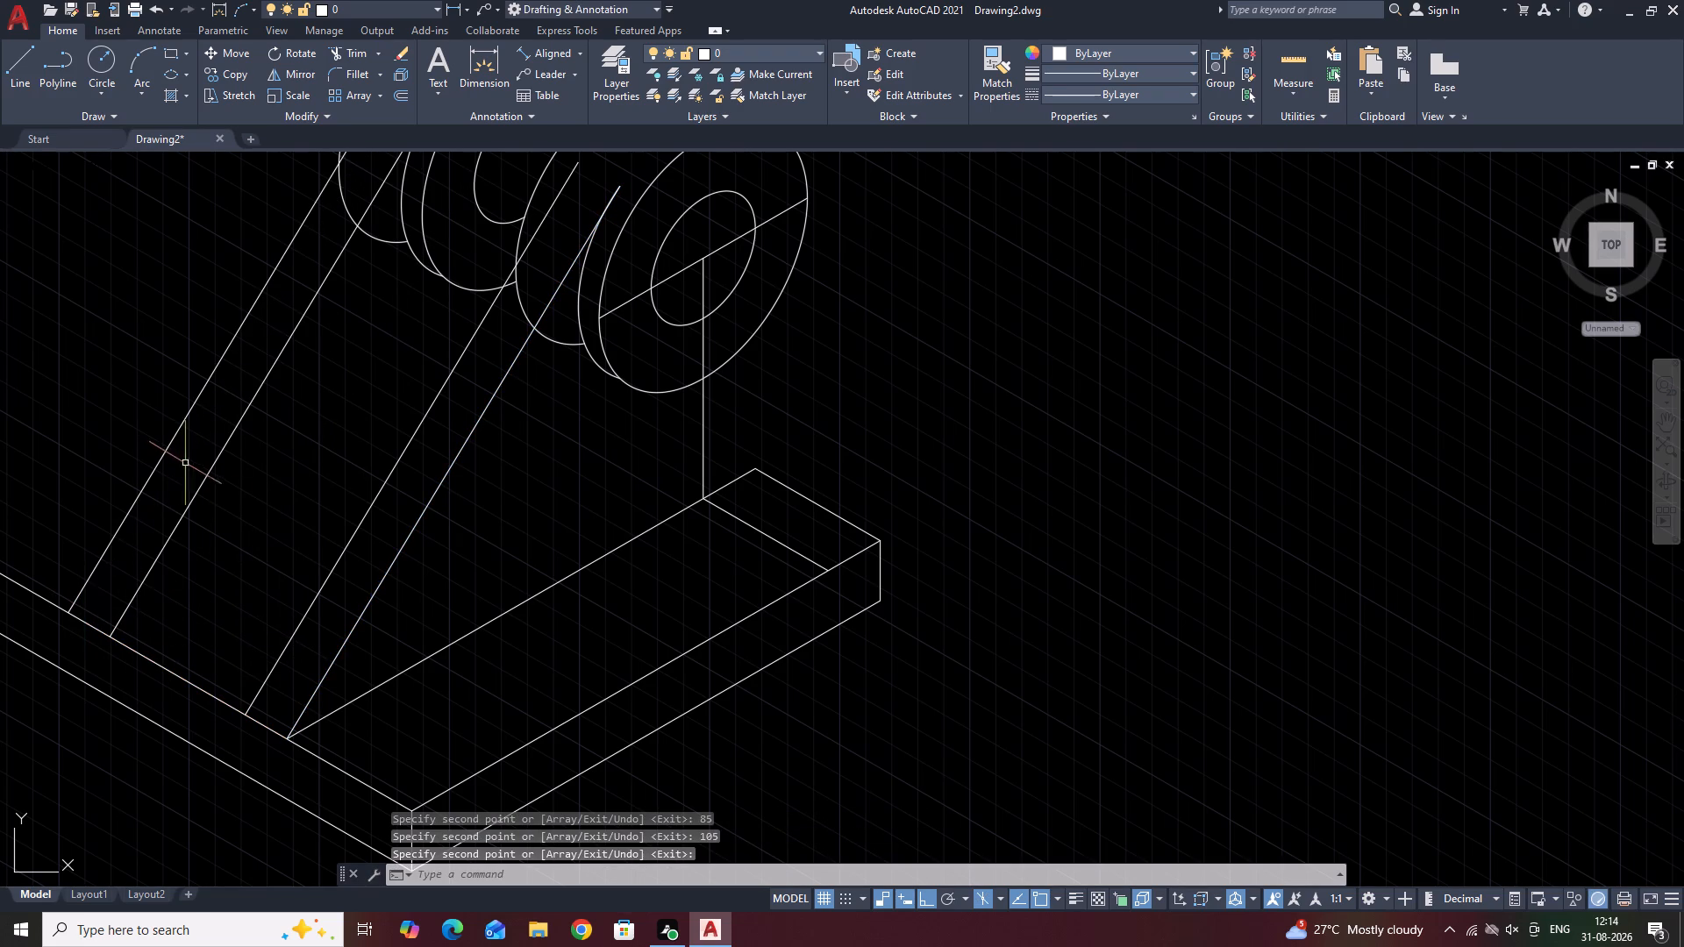
Trim the front cylinder's lower back arc around the slanted support lines and the rear cylinder's arc end between them.
scroll(379, 347, down, 1)
middle_drag(375, 349, 329, 436)
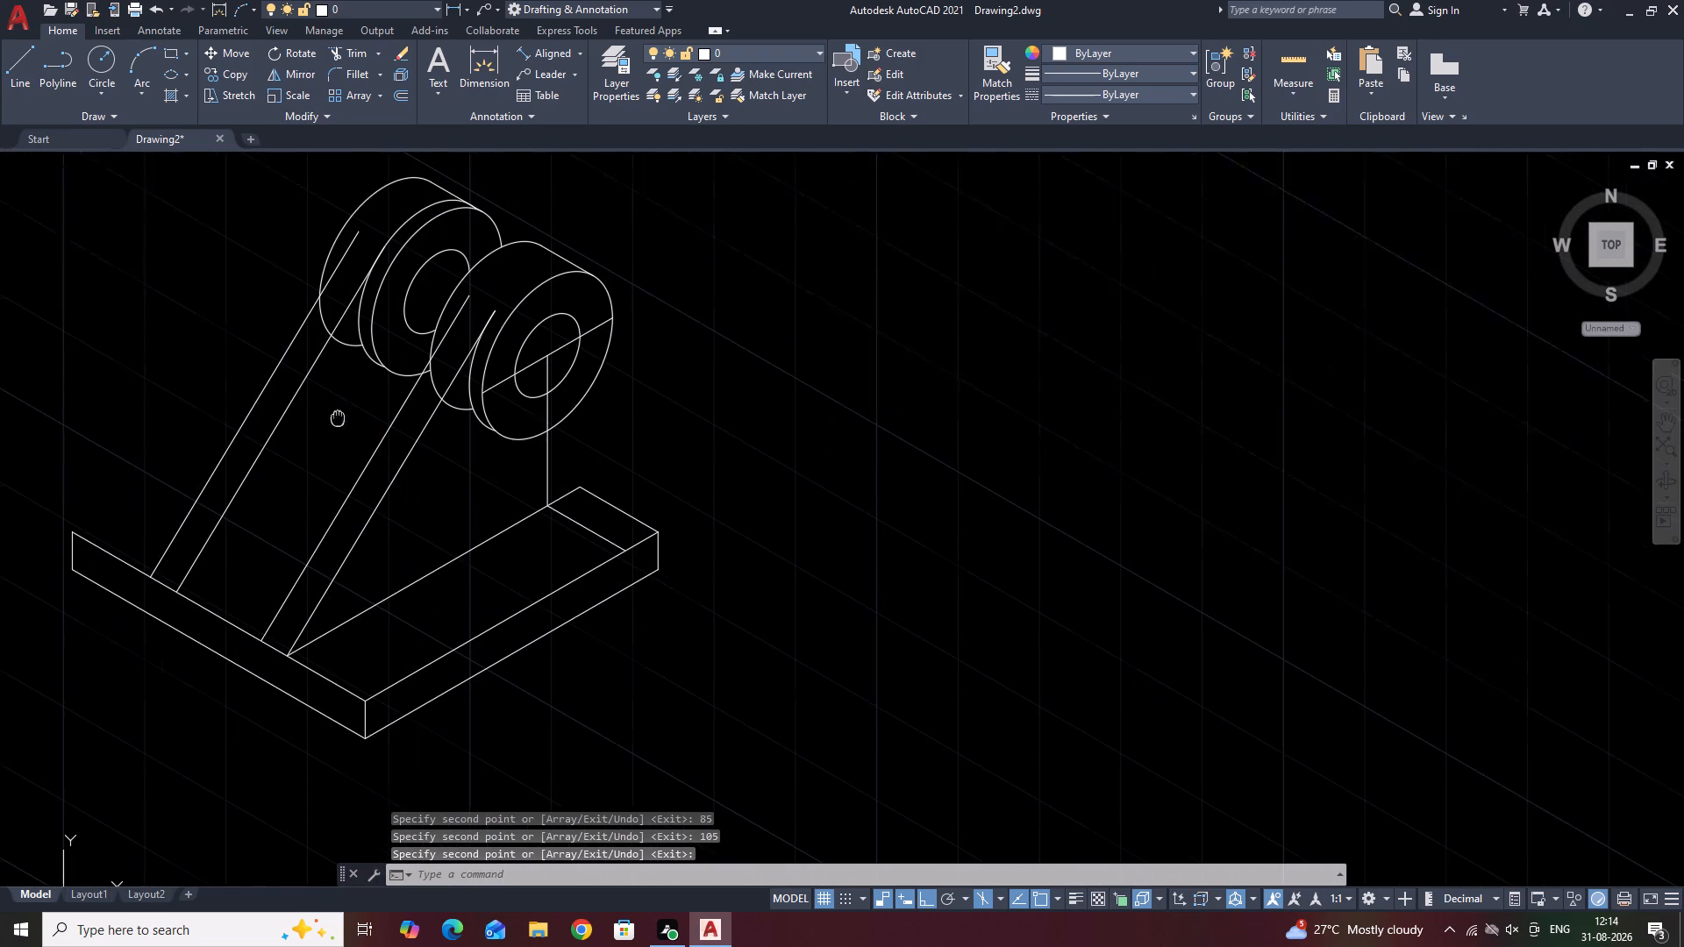
middle_drag(329, 436, 306, 488)
click(356, 53)
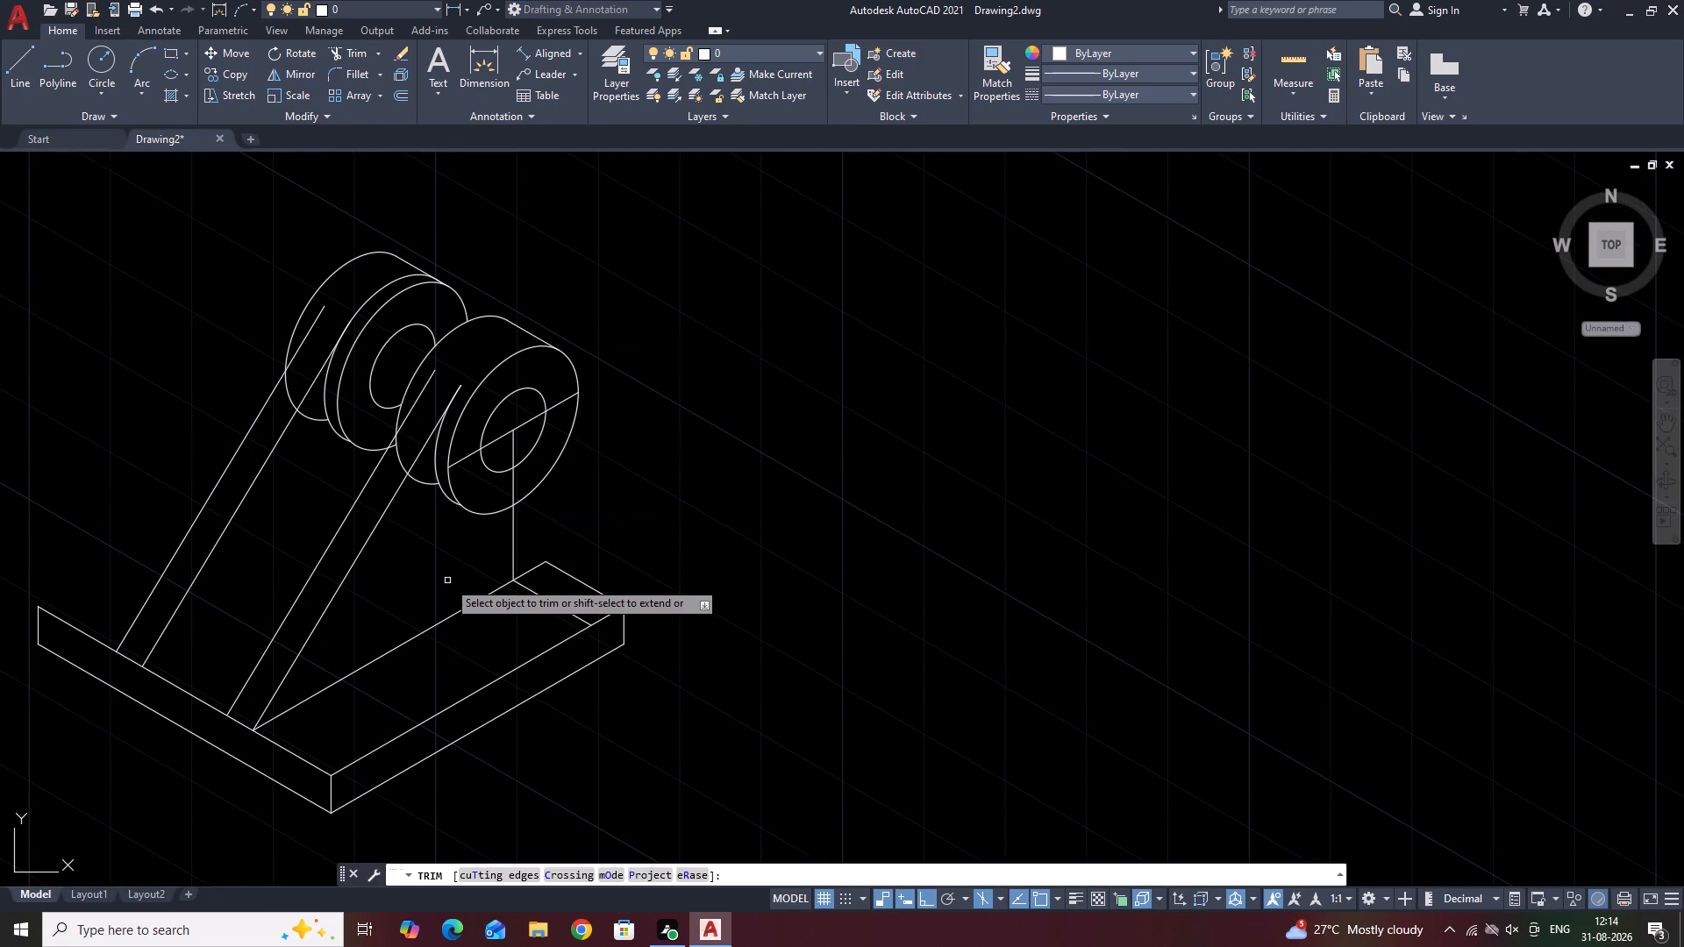
scroll(375, 506, up, 1)
middle_drag(401, 459, 402, 459)
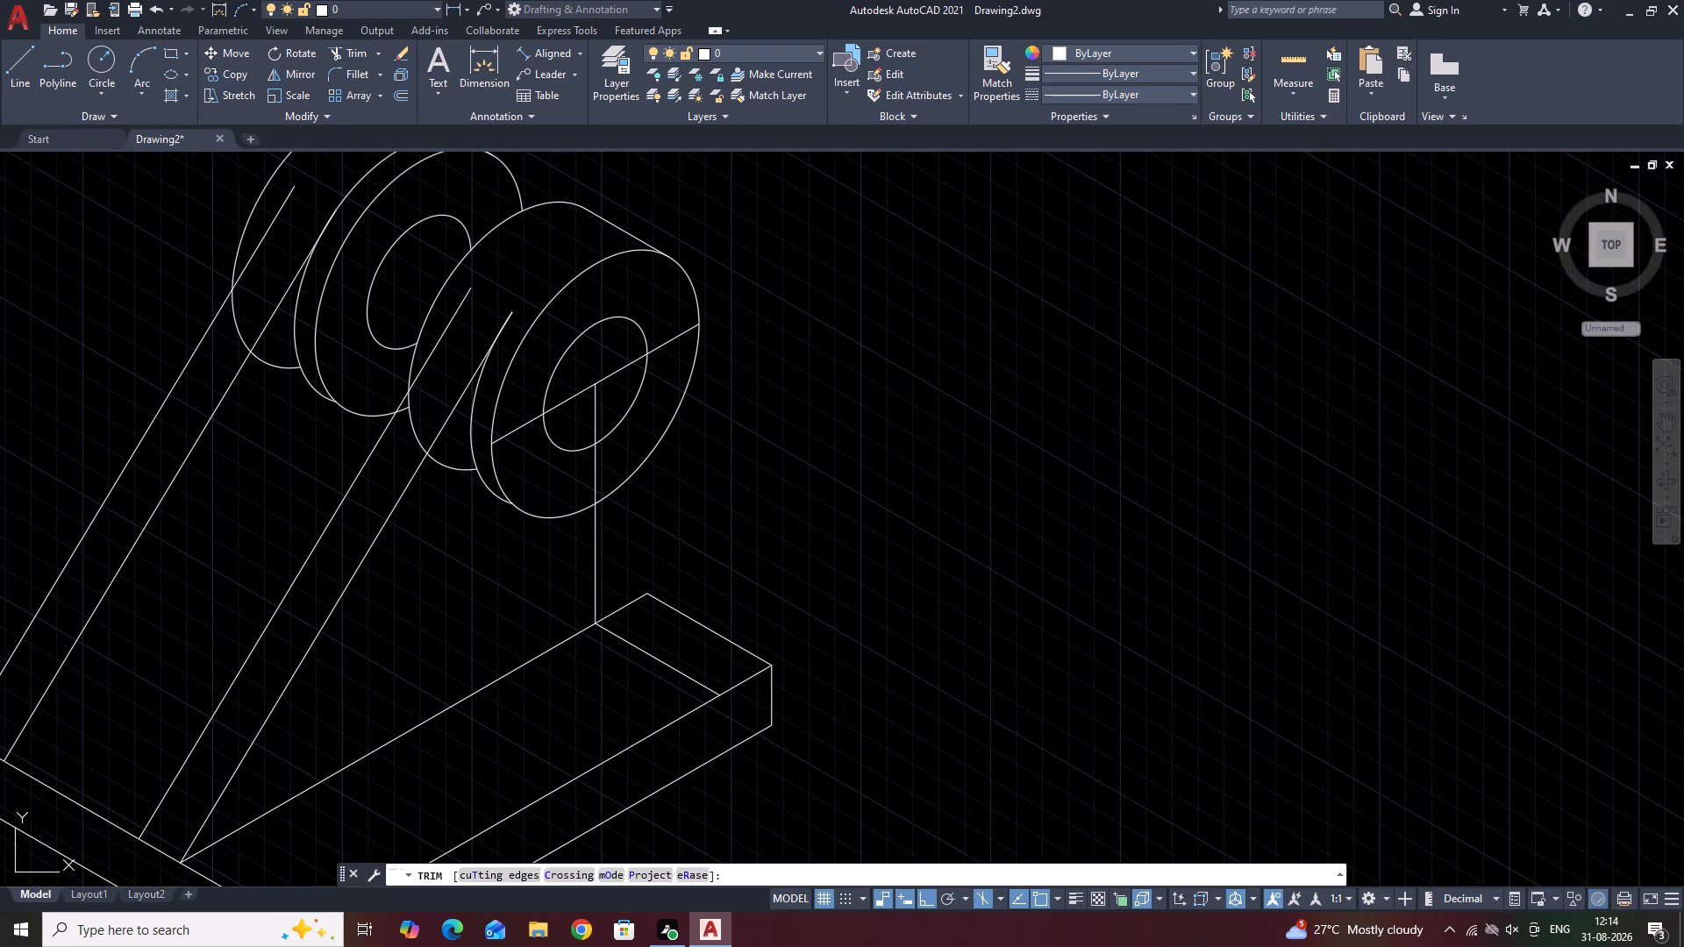
middle_drag(402, 459, 375, 527)
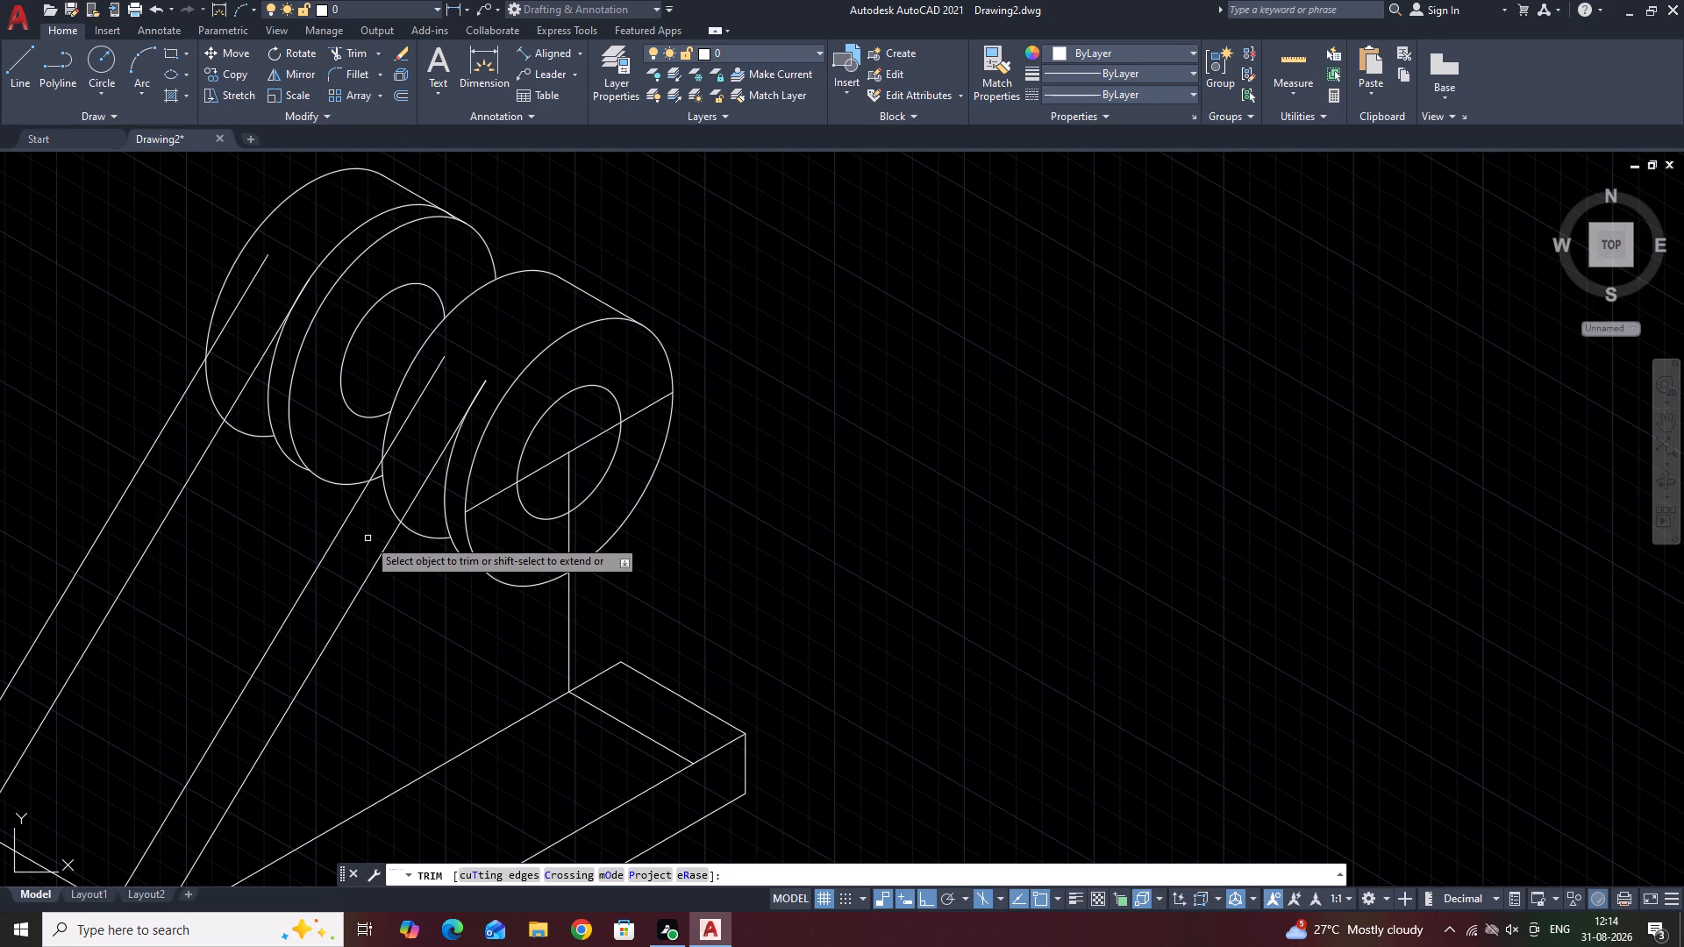
scroll(402, 456, up, 1)
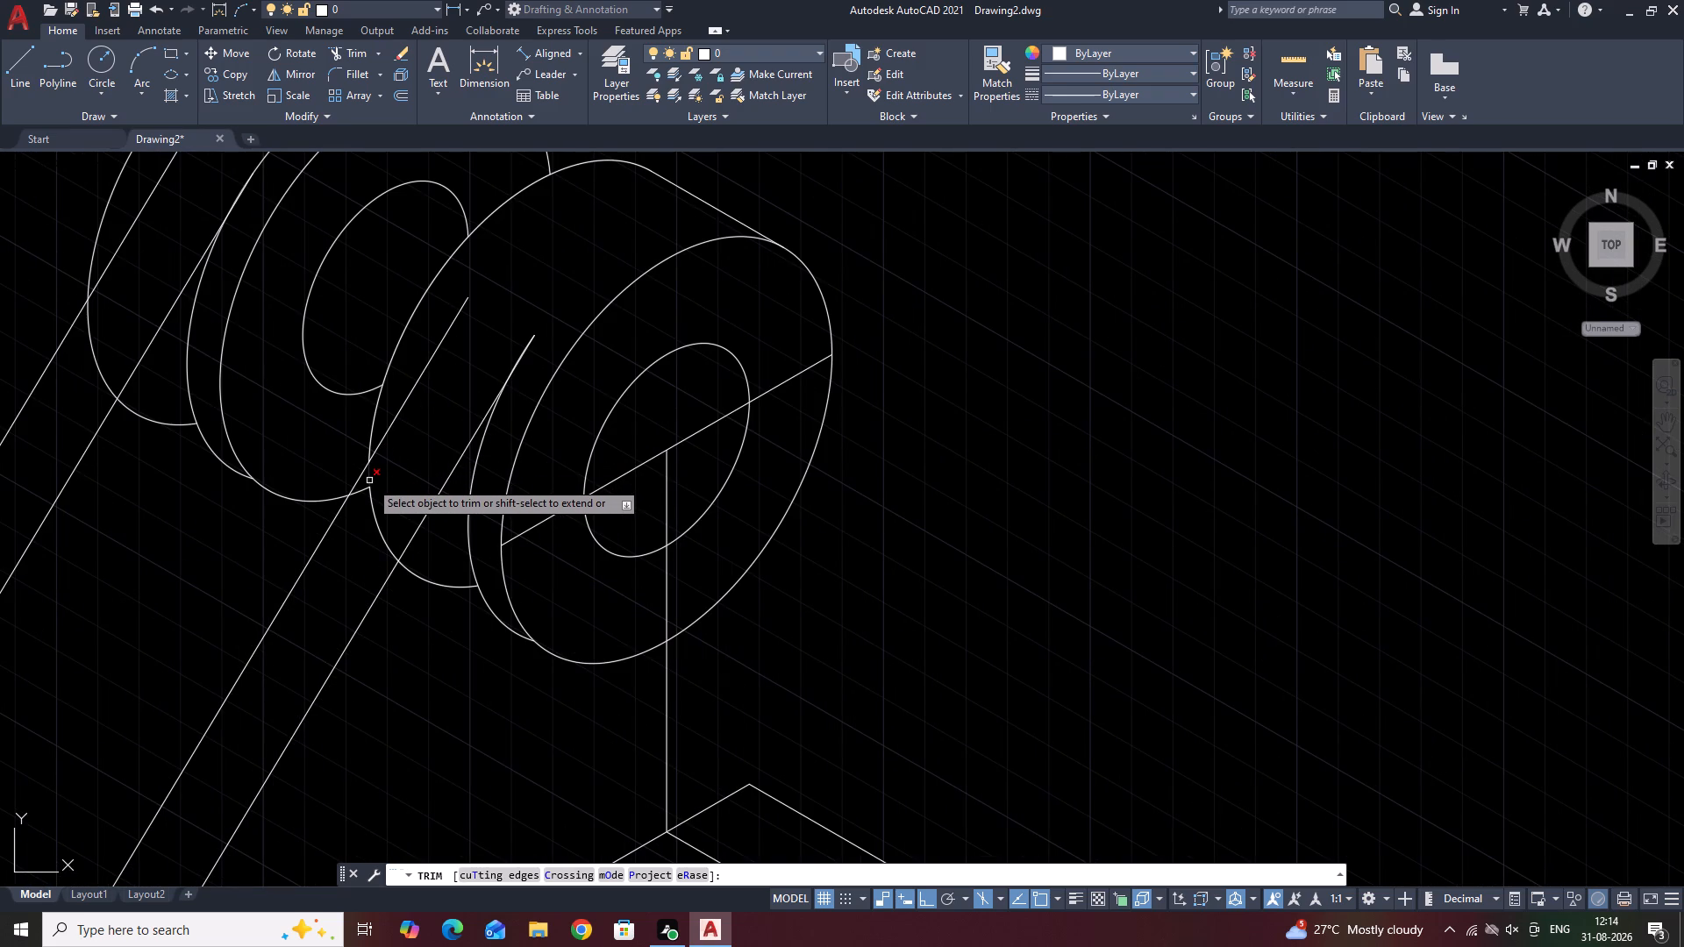
click(369, 481)
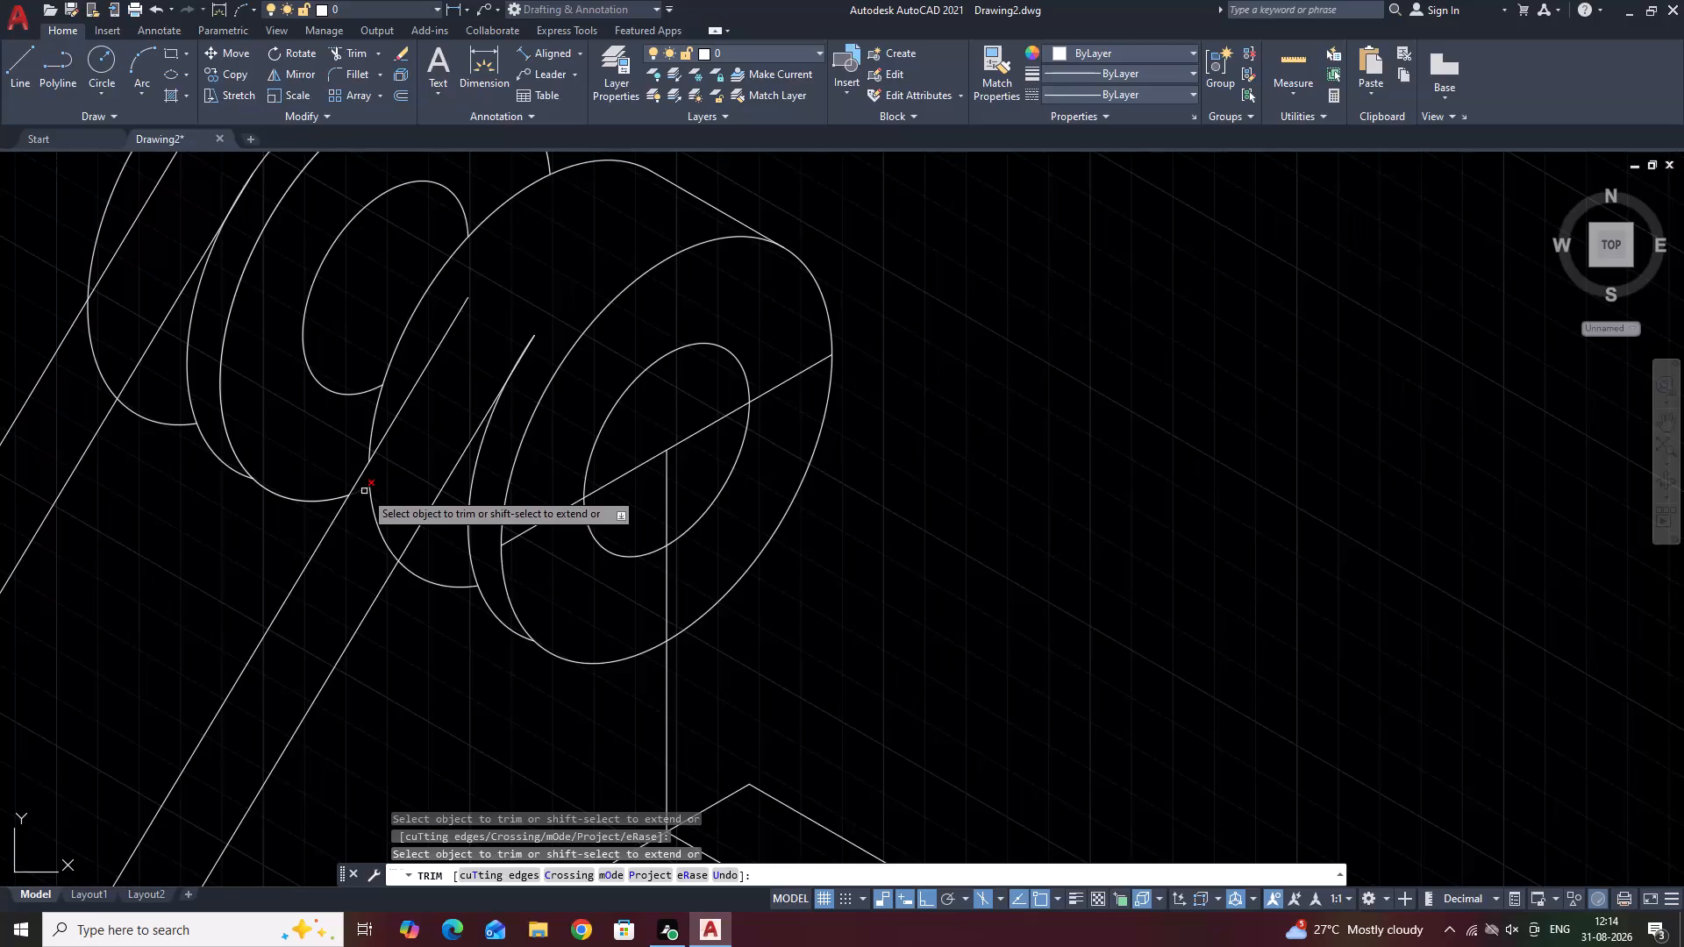
click(364, 491)
click(372, 503)
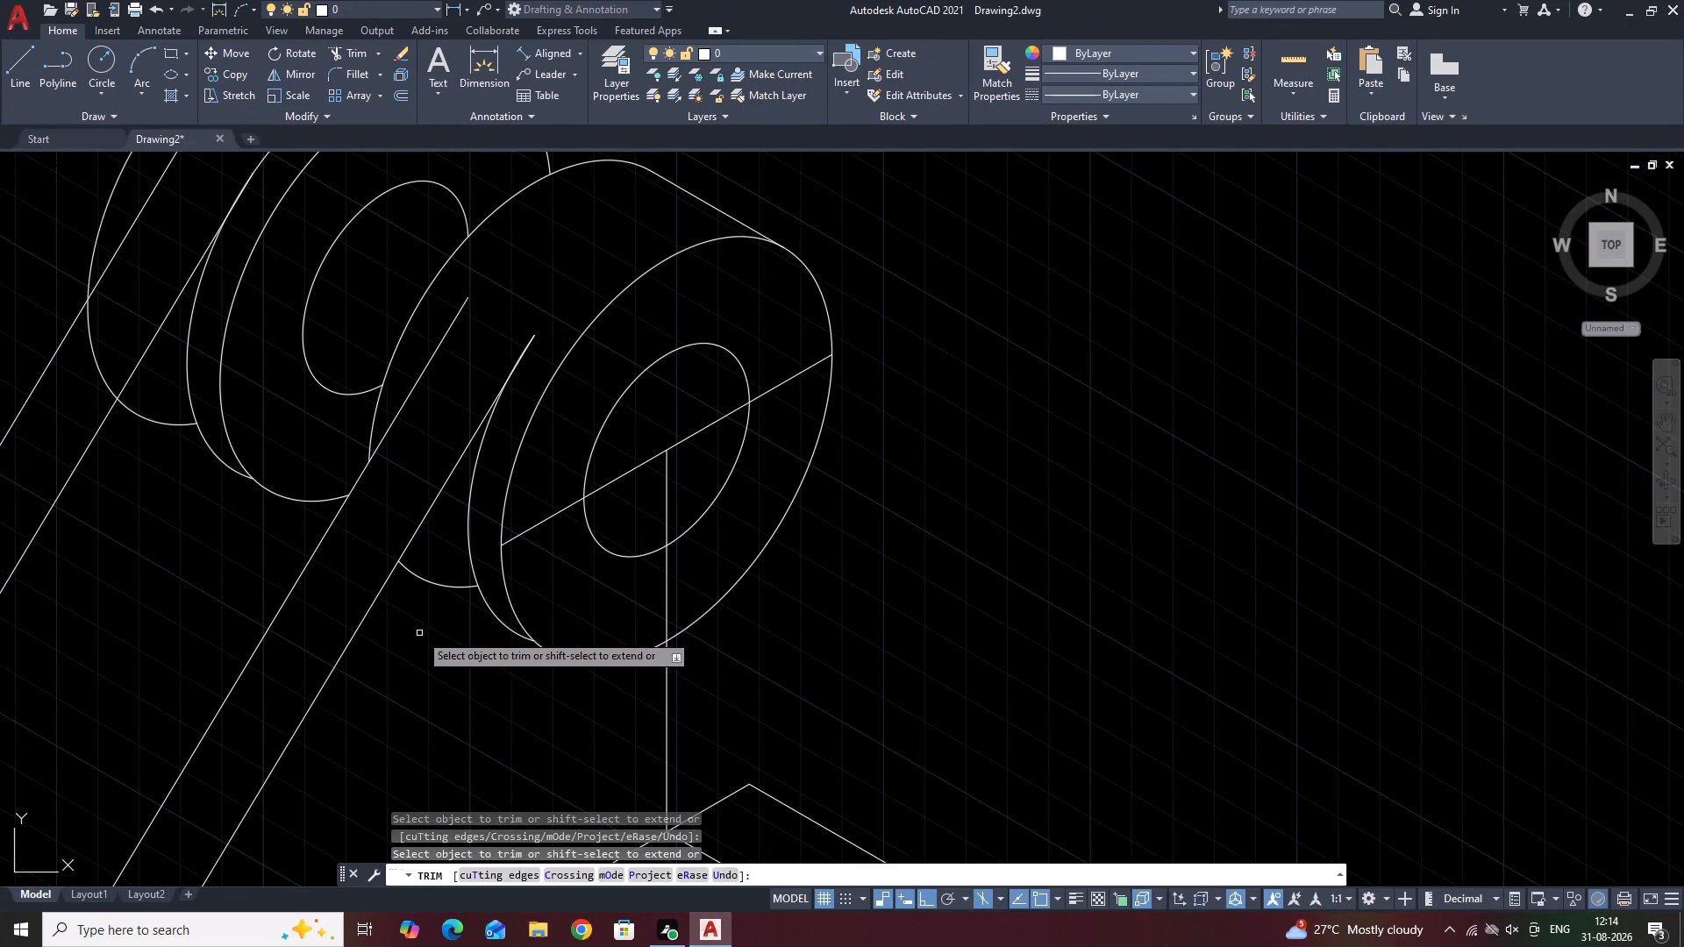
click(430, 583)
Trim the rear cylinder's back arc between the two slanted support lines and its remaining lower piece beside them.
scroll(430, 583, down, 3)
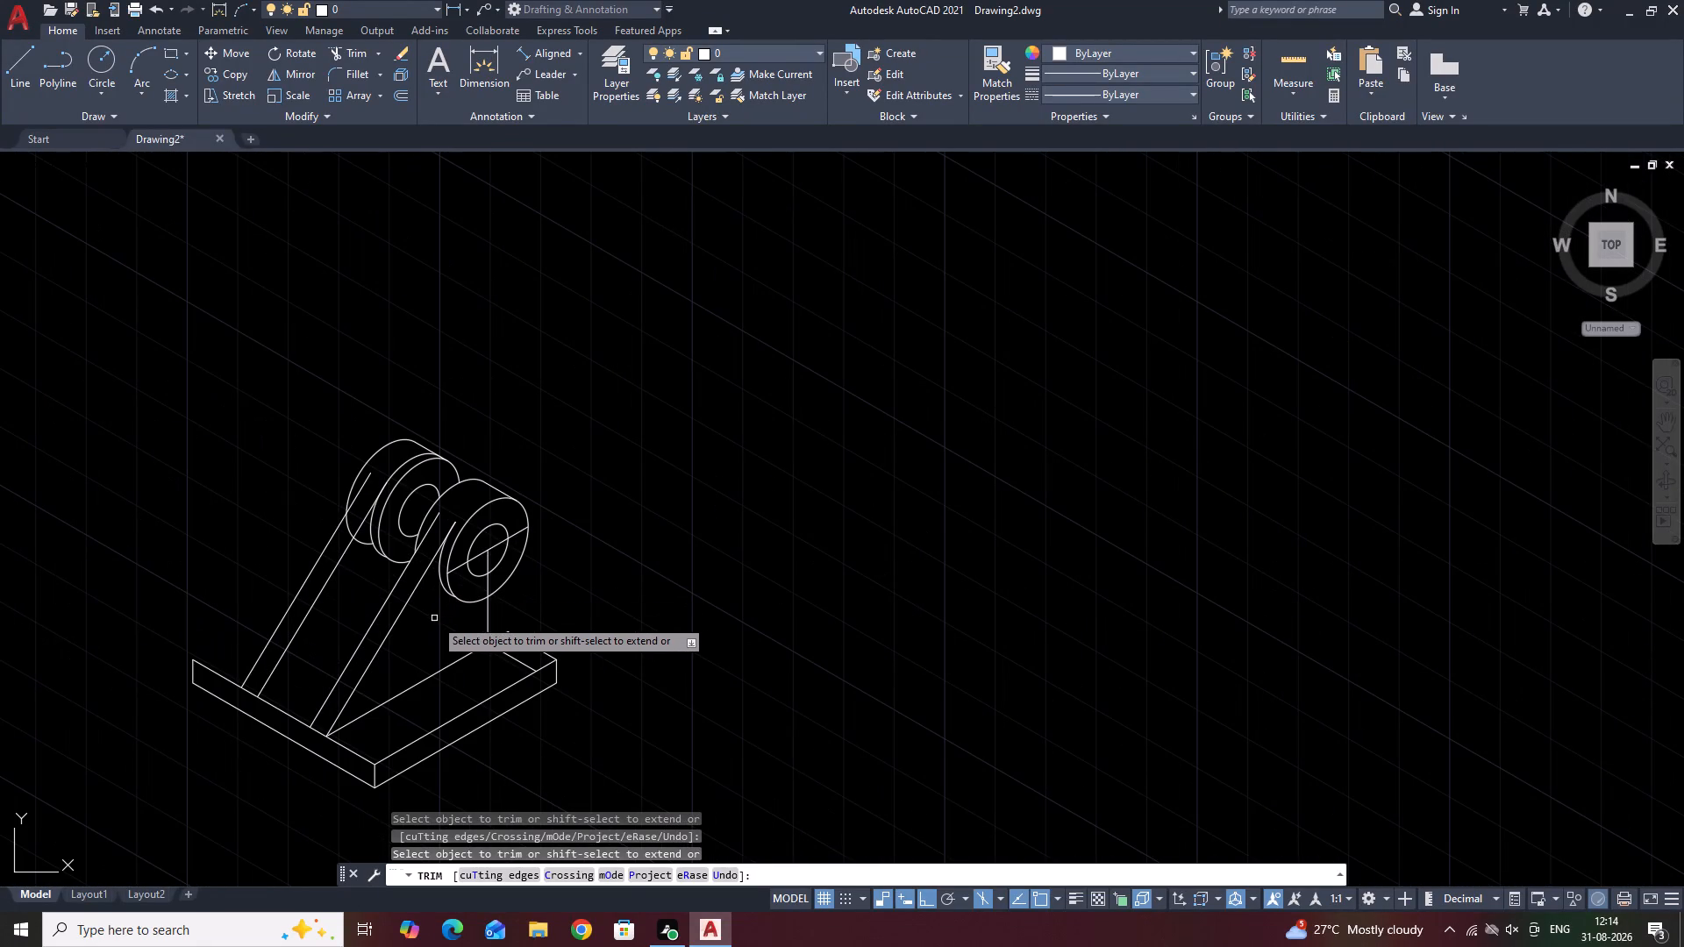
middle_drag(434, 618, 545, 616)
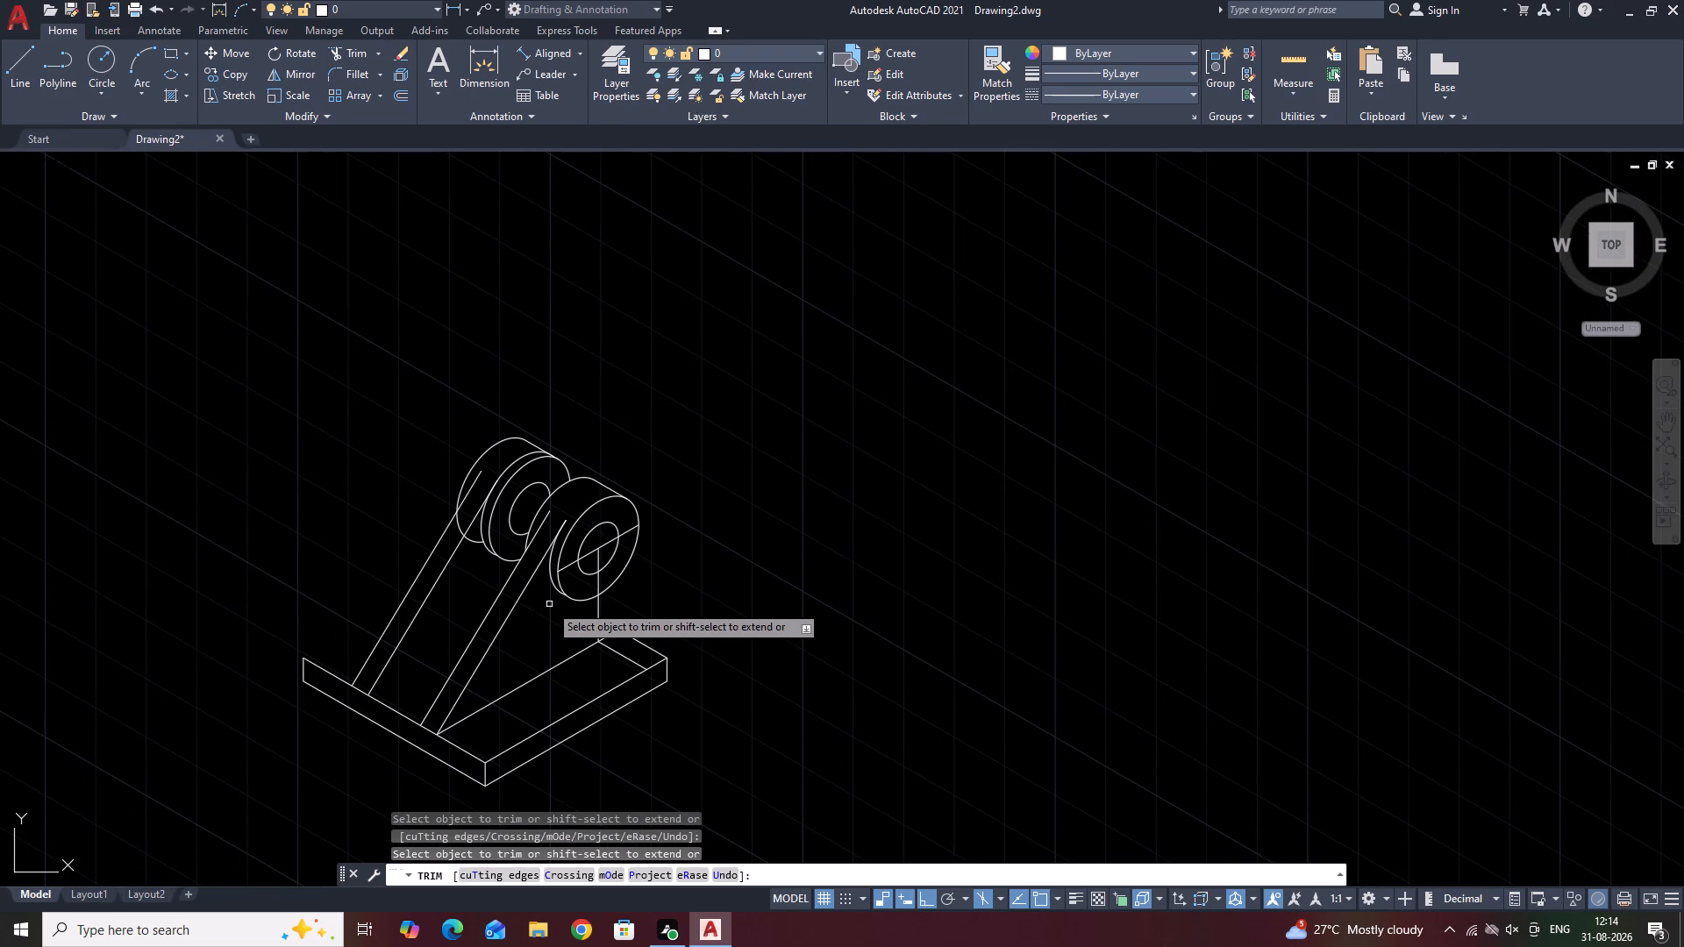
scroll(549, 604, up, 2)
middle_drag(353, 514, 390, 541)
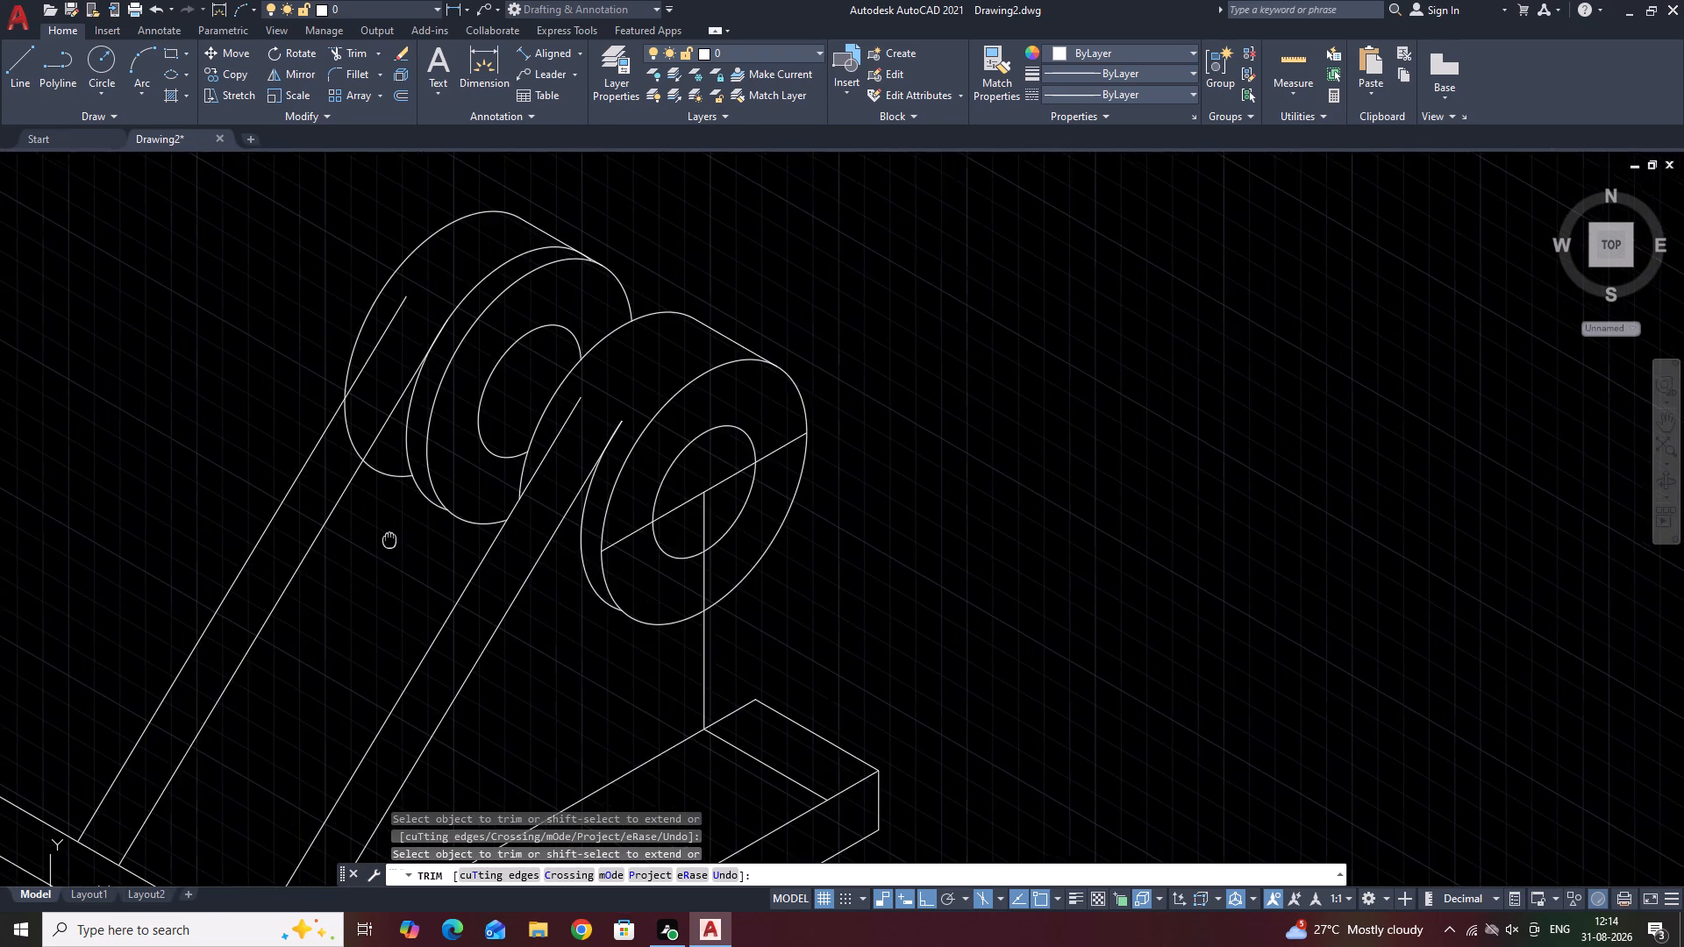
middle_drag(390, 541, 423, 561)
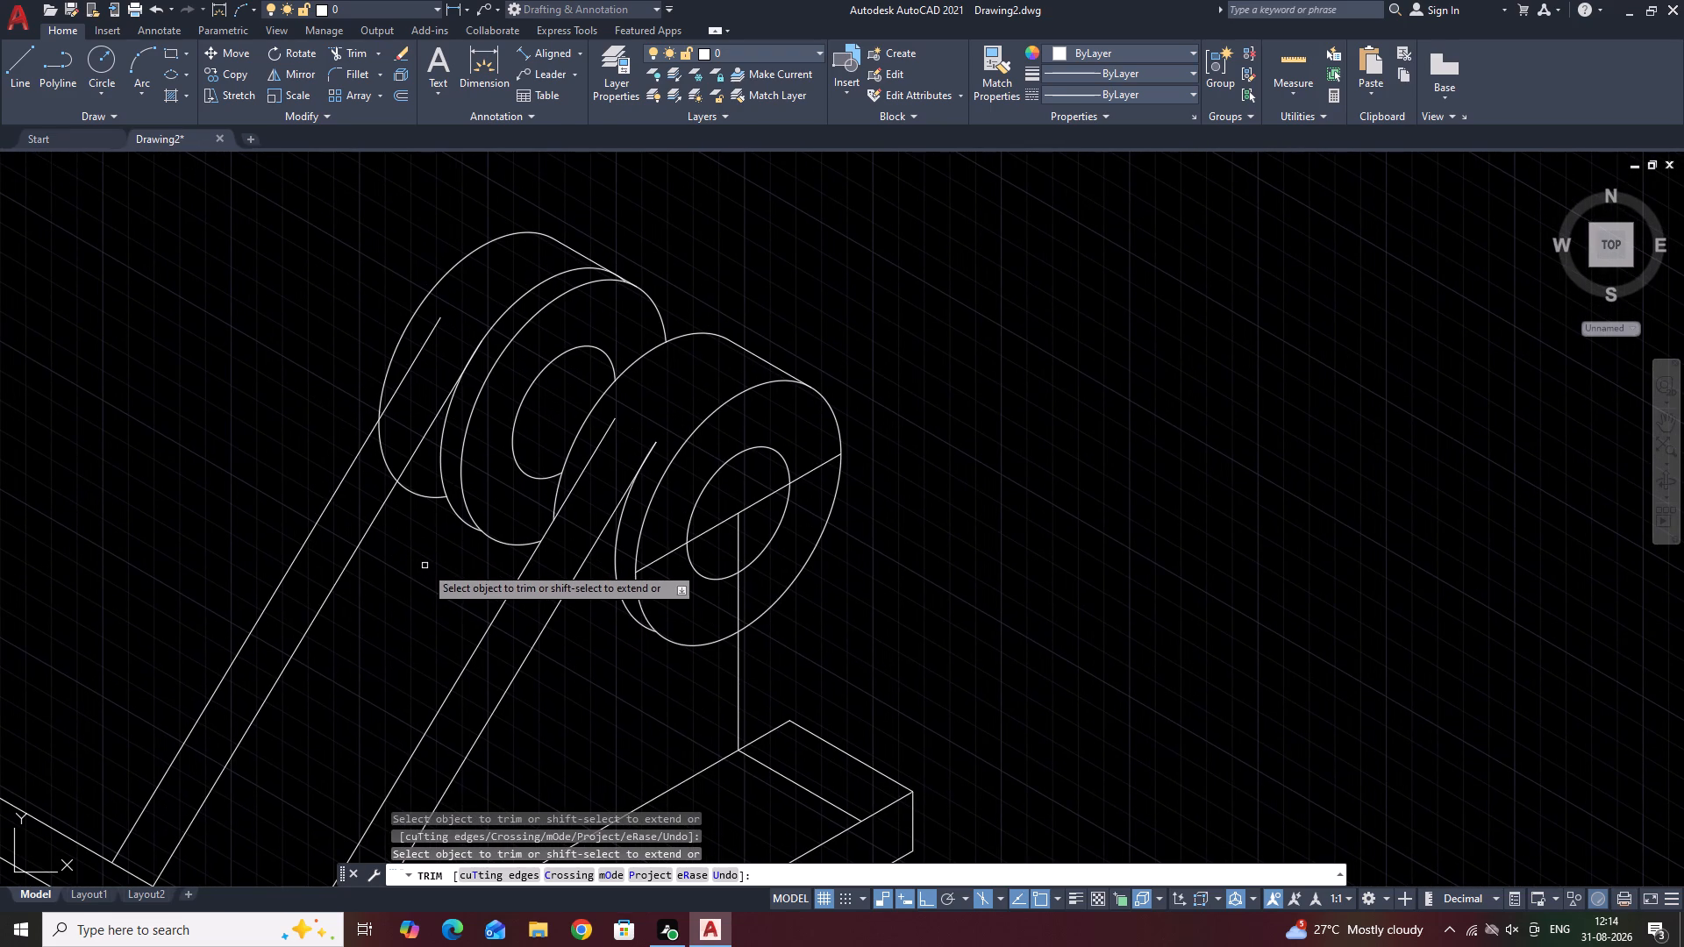
click(384, 452)
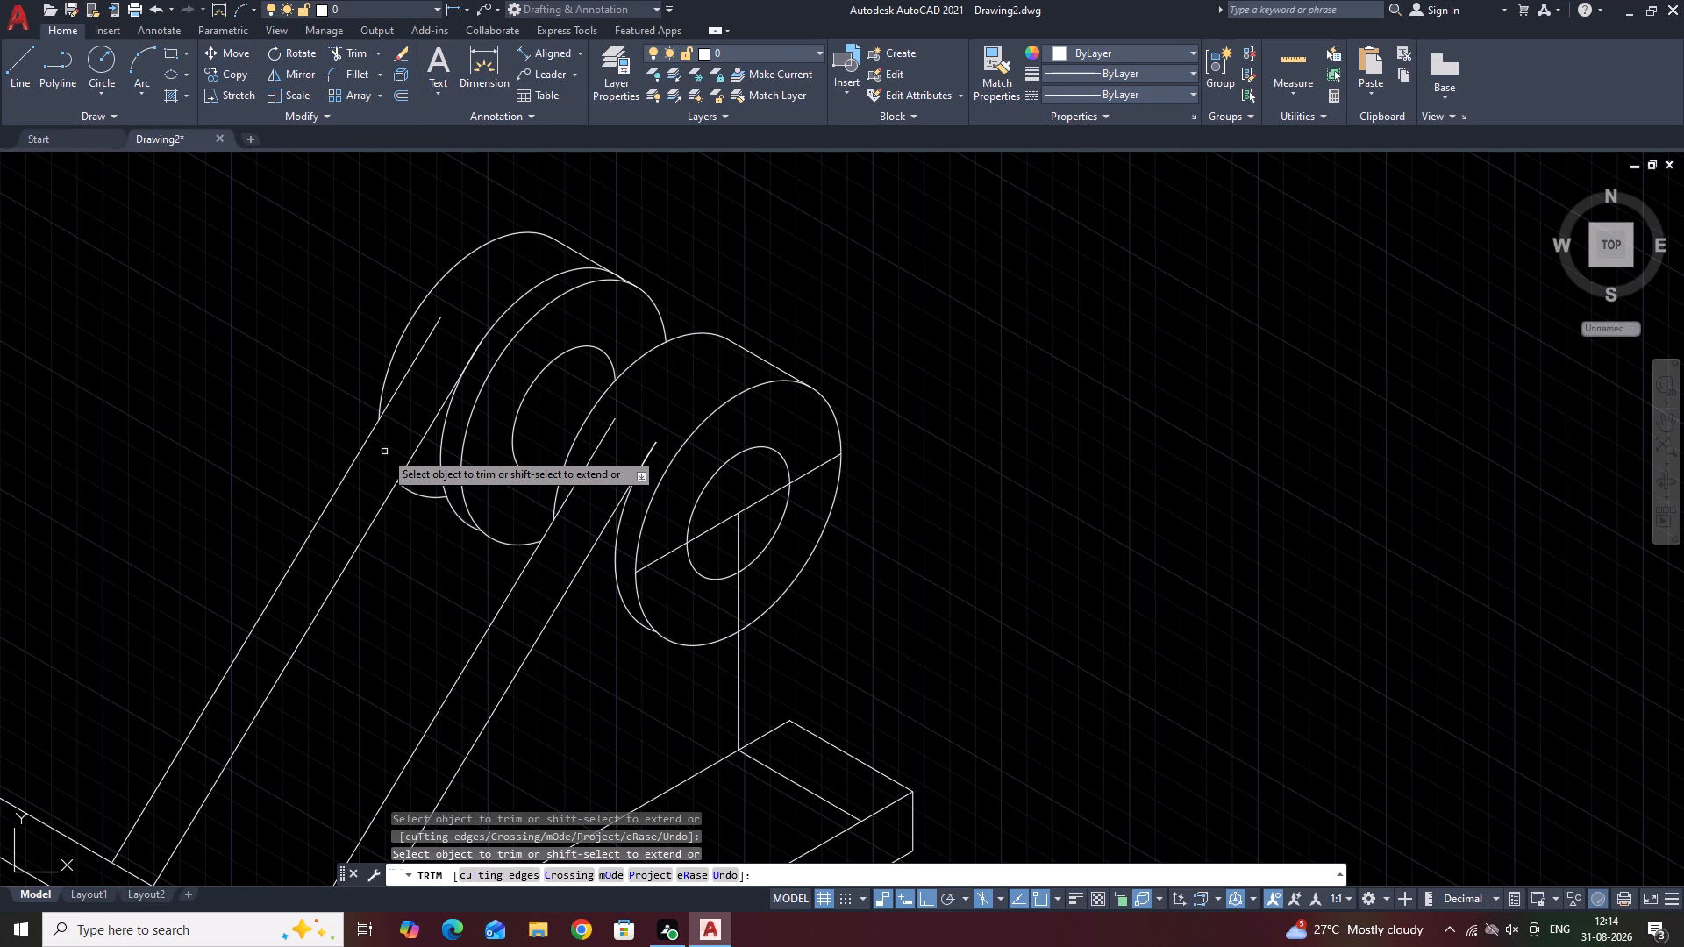
click(411, 495)
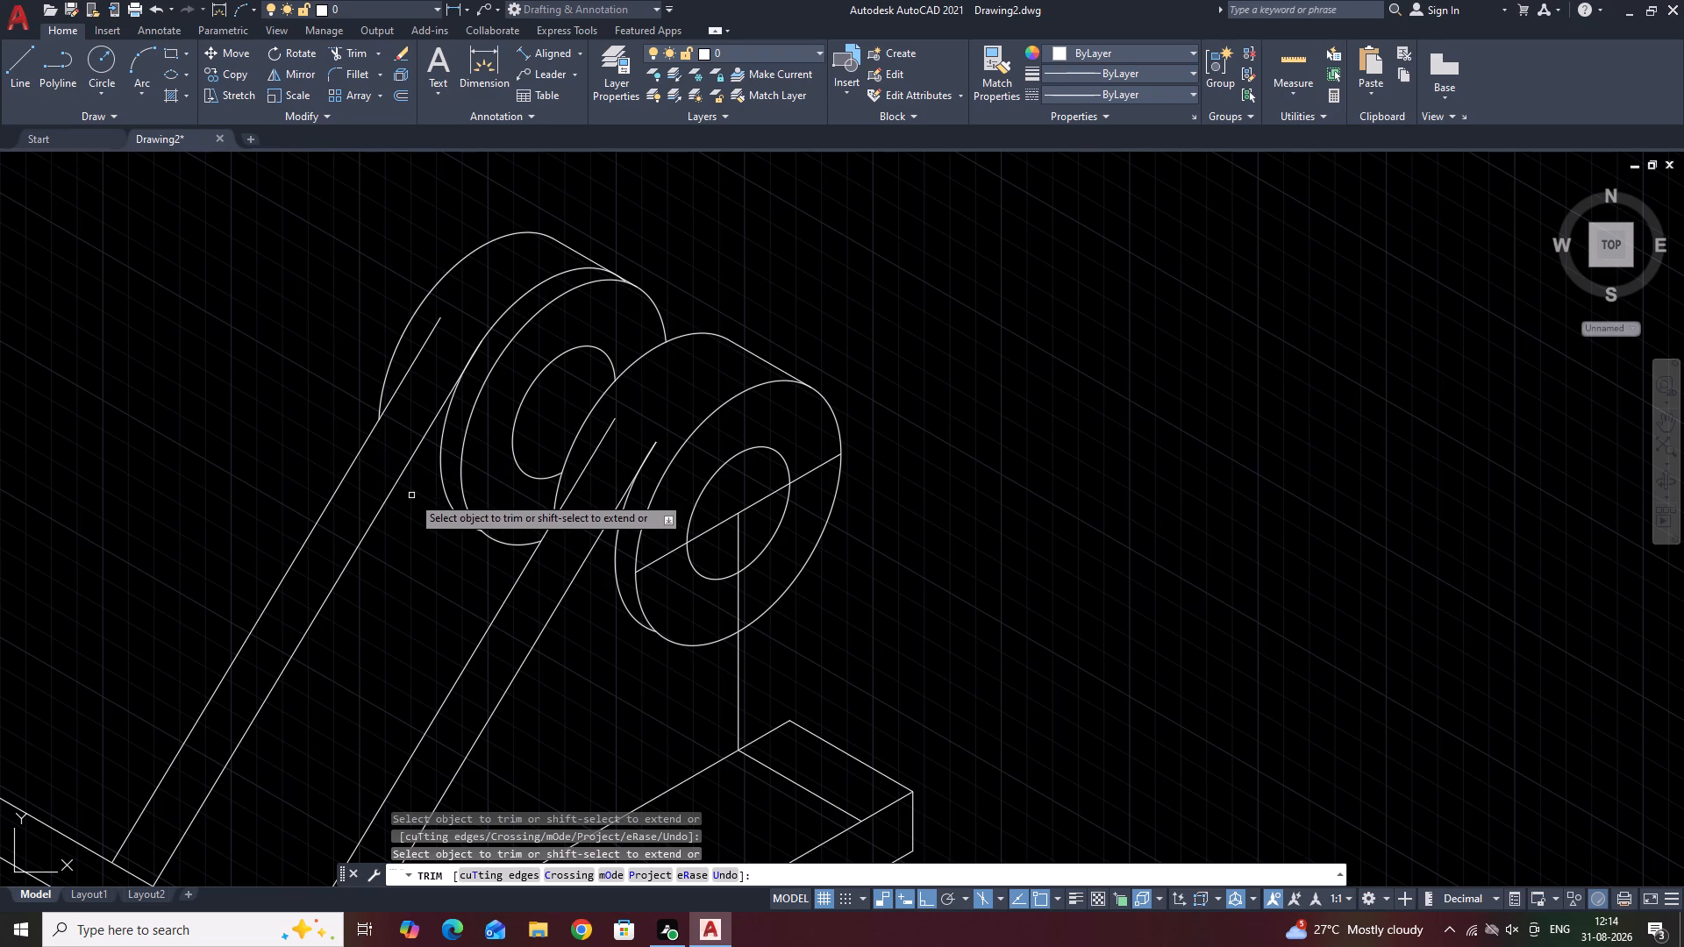
Trim the upper part of the rear cylinder's middle arc and the leftover piece beside the top tangent edge.
click(500, 318)
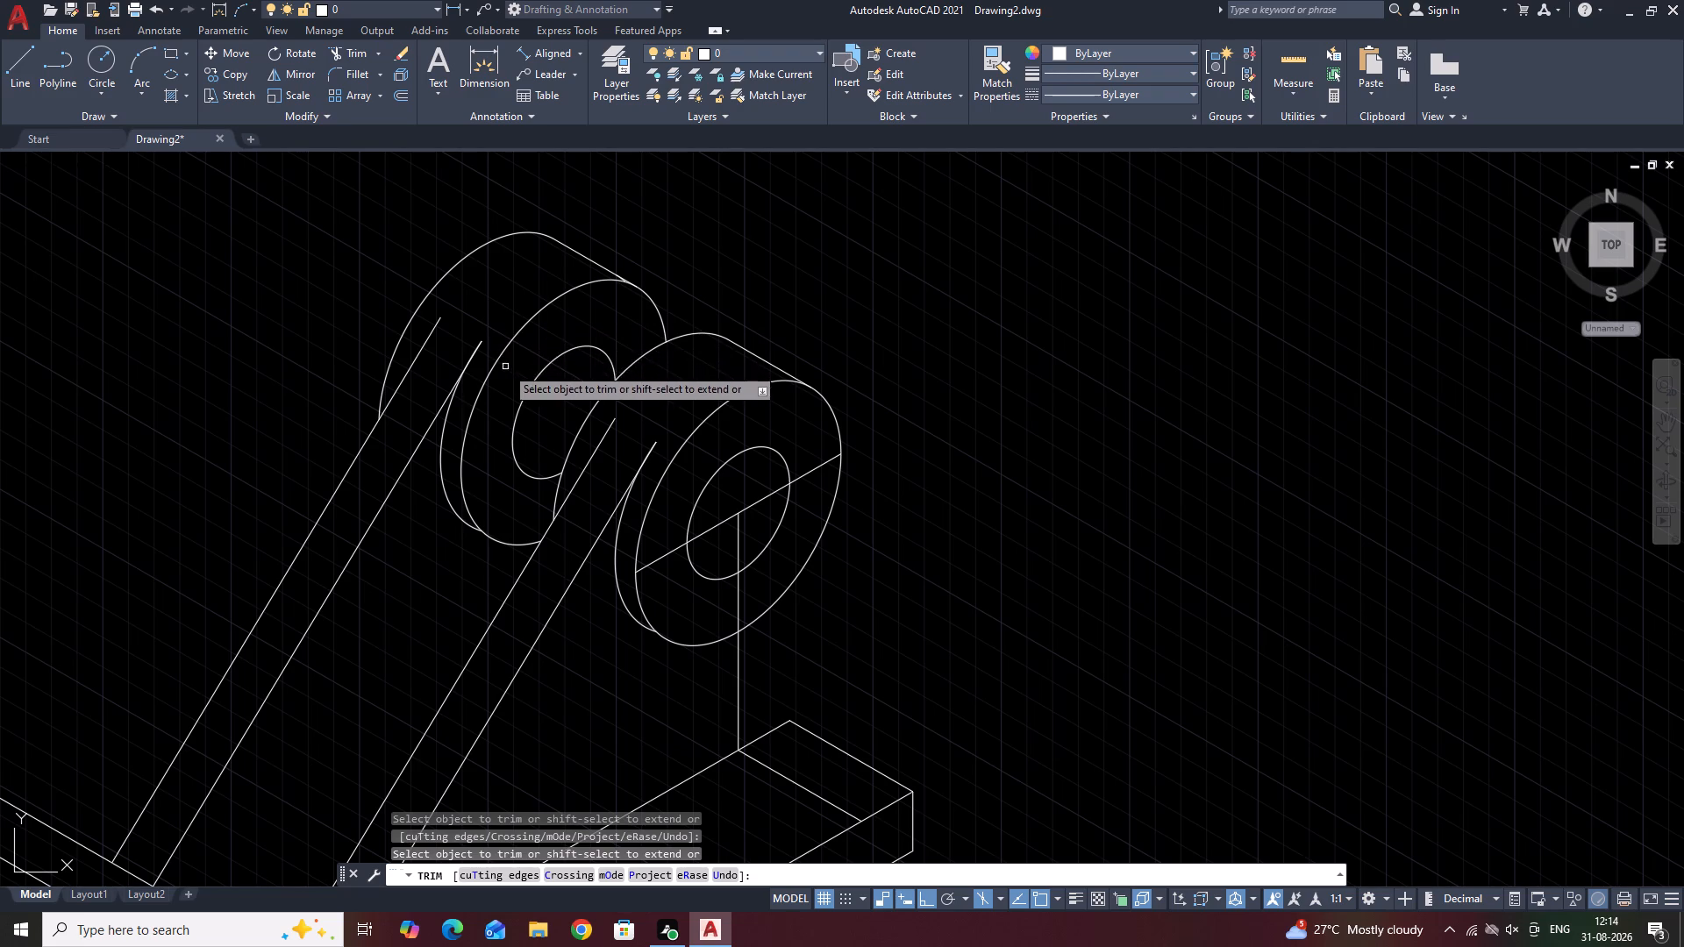
middle_drag(535, 338, 460, 496)
scroll(517, 445, up, 3)
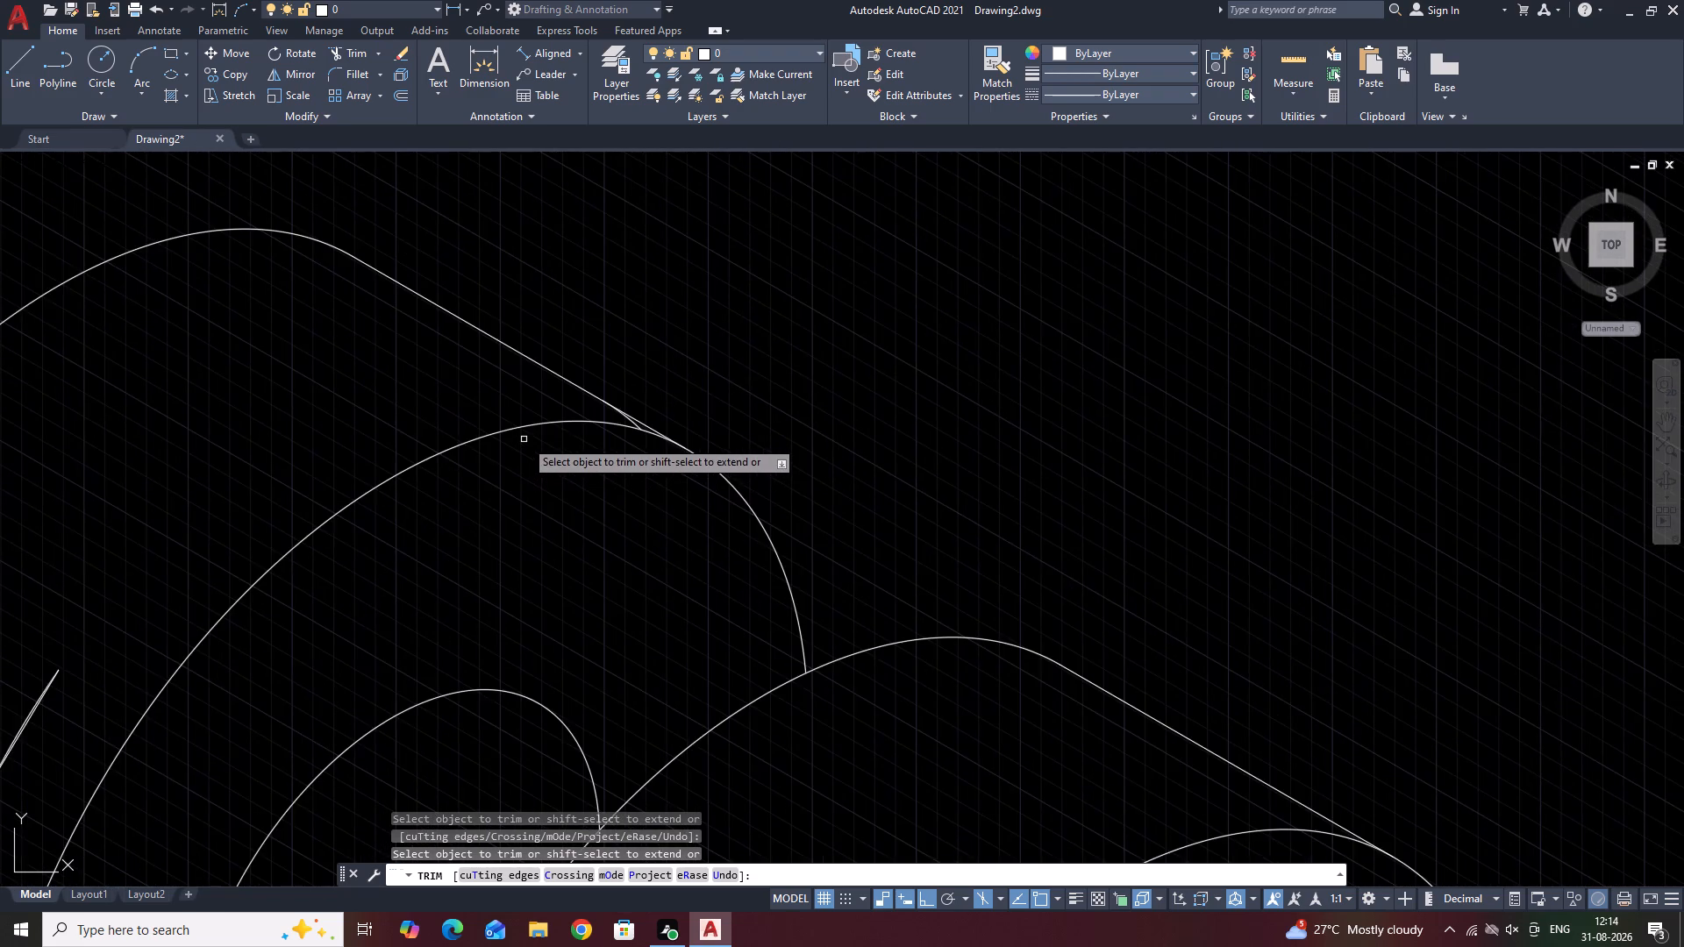
scroll(525, 439, up, 2)
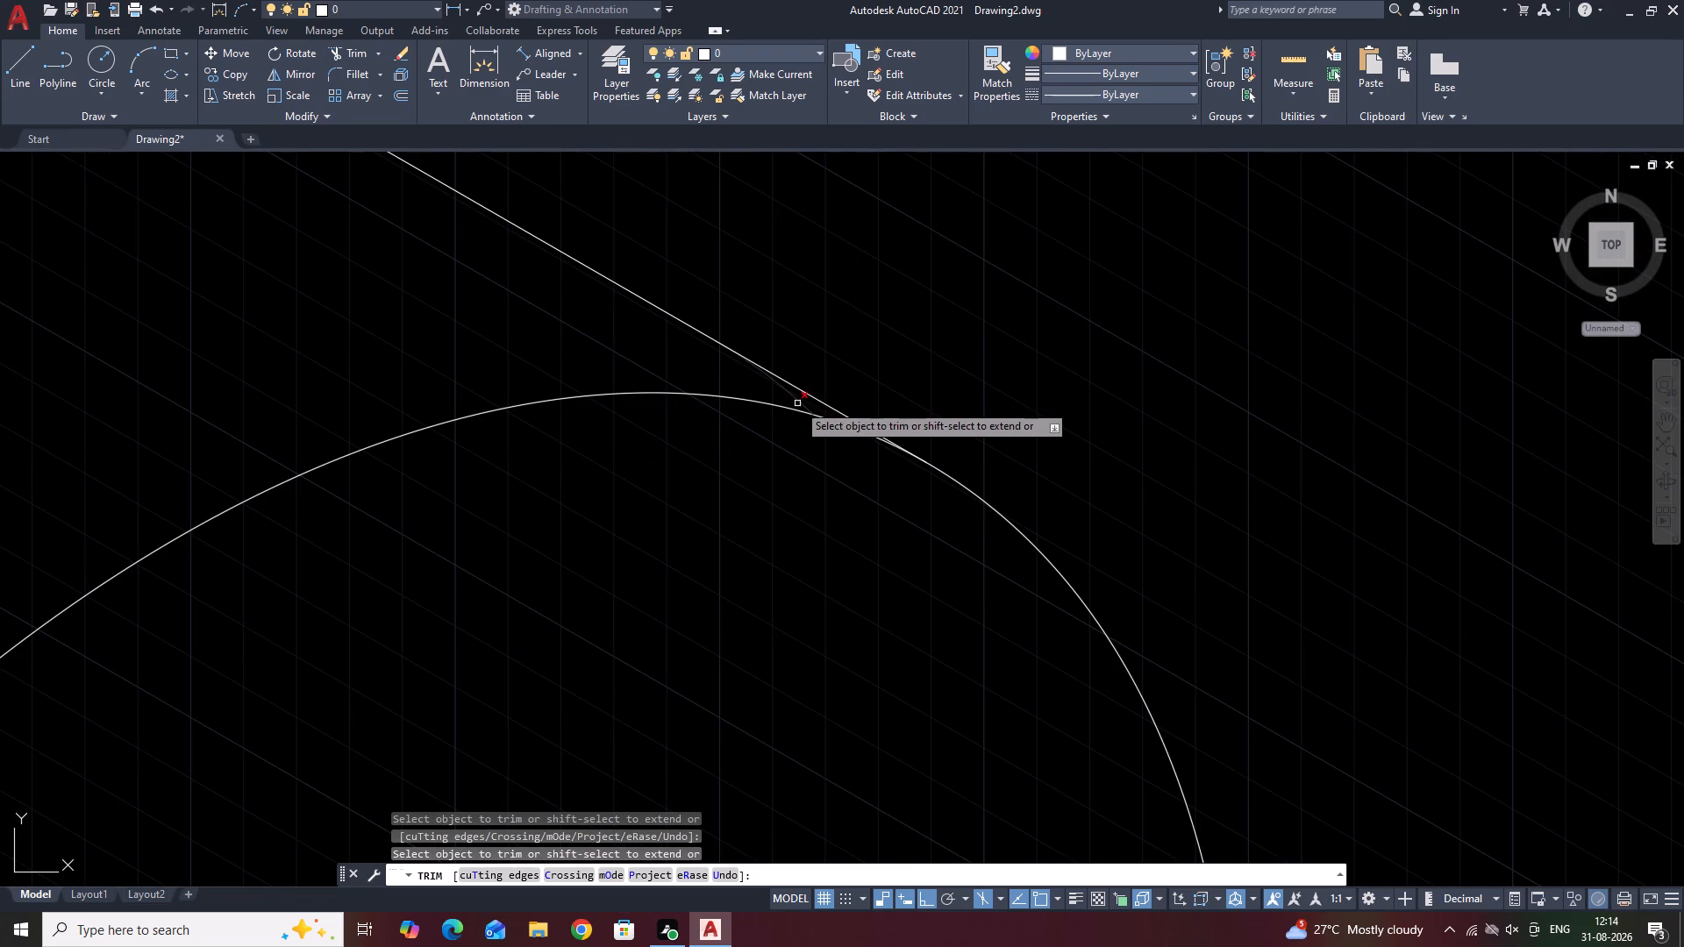
click(798, 403)
scroll(574, 523, down, 4)
middle_drag(562, 569, 518, 439)
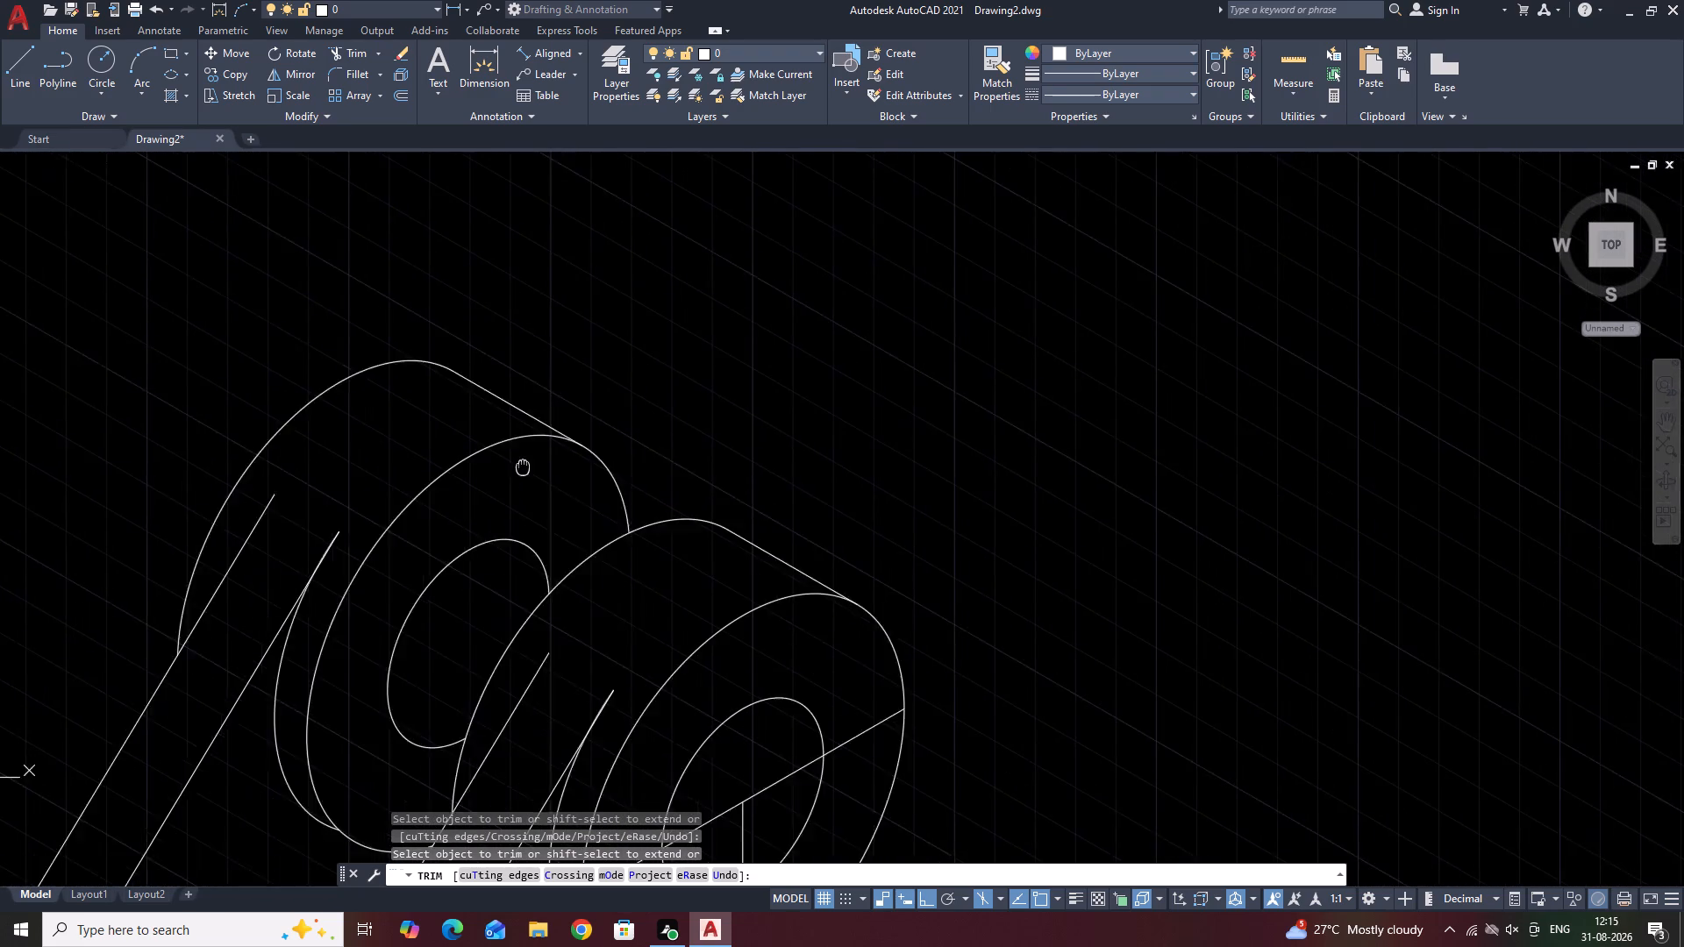
middle_drag(518, 439, 517, 392)
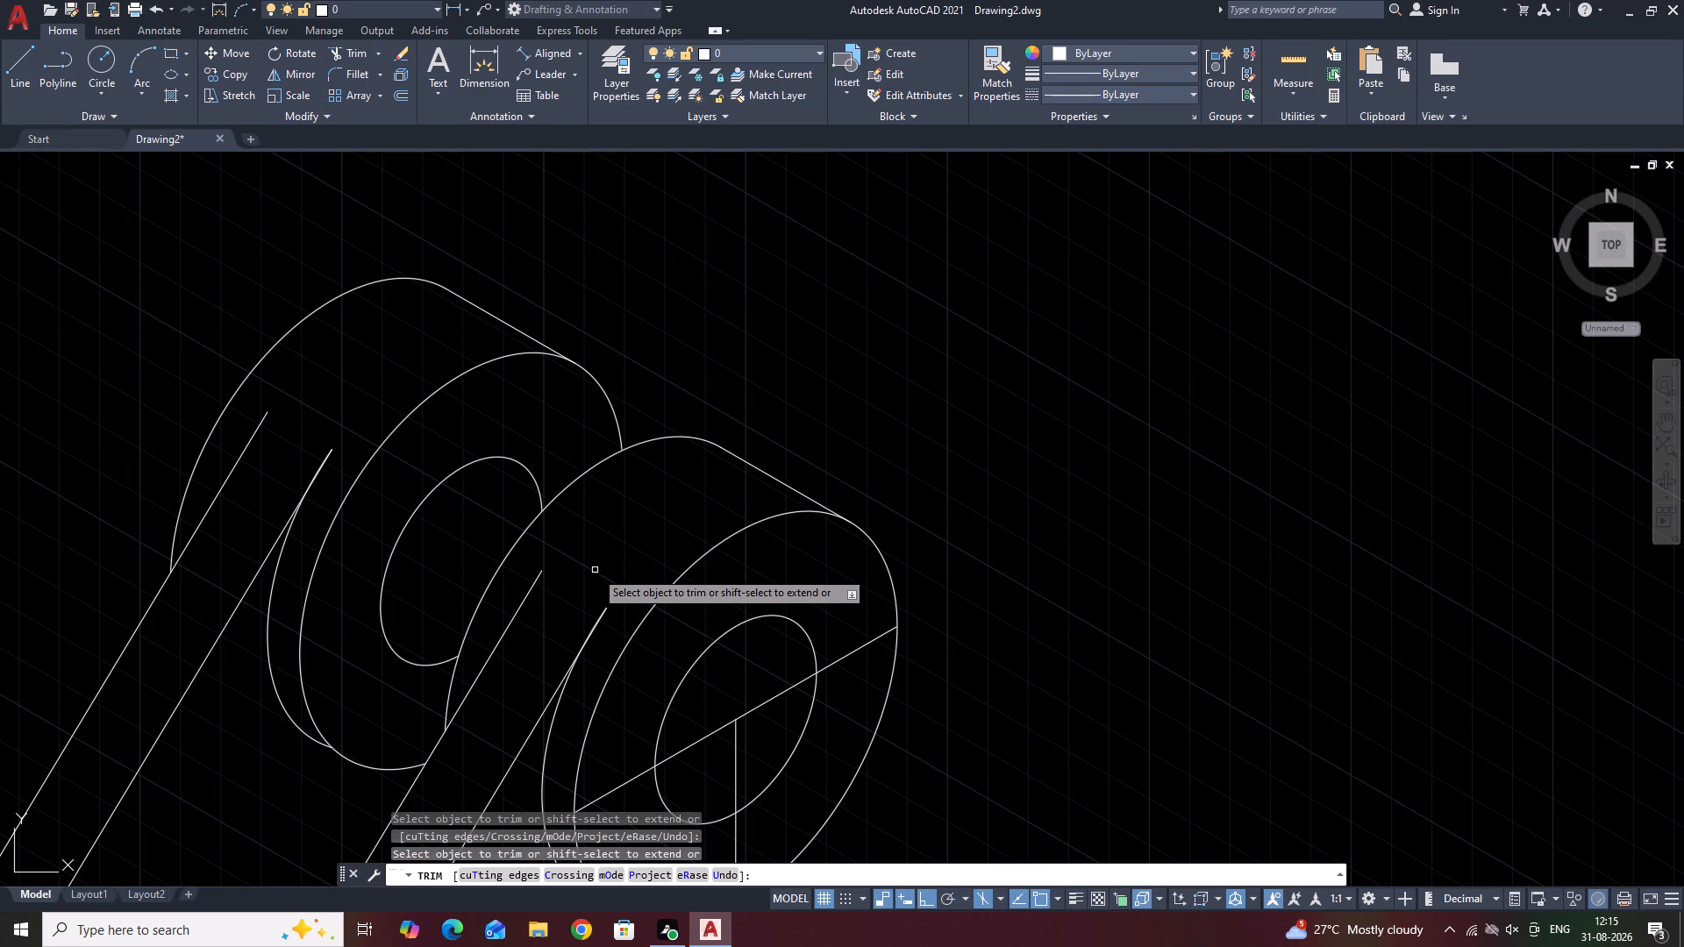
middle_drag(599, 550, 619, 426)
scroll(599, 550, down, 1)
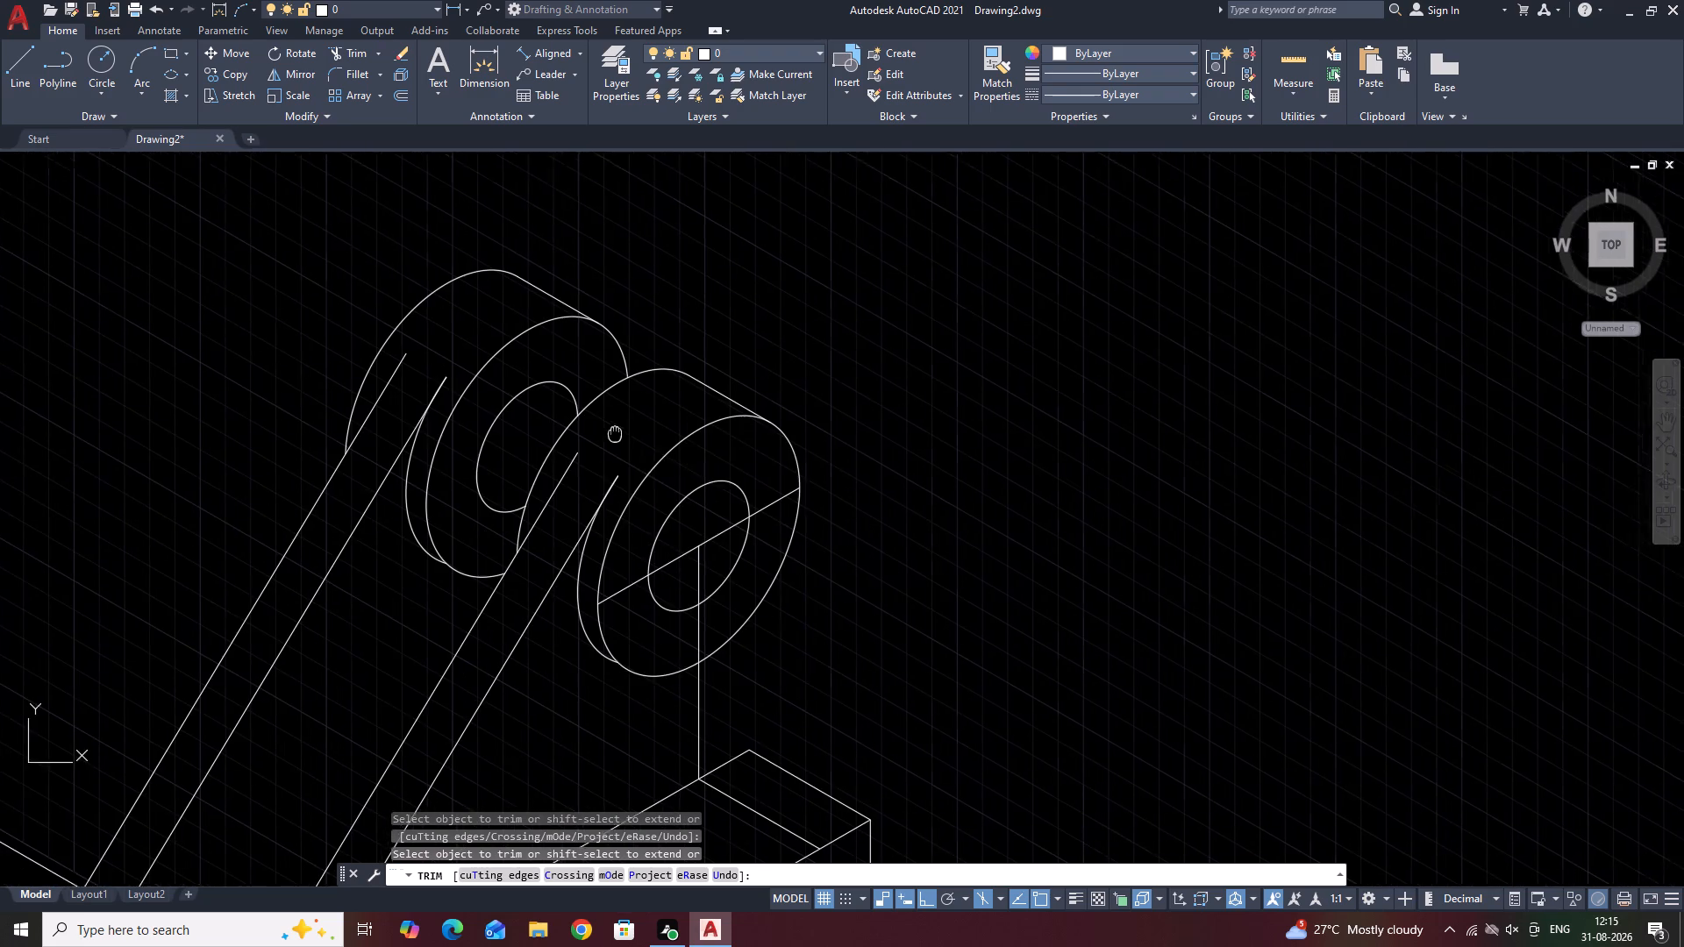
middle_drag(619, 426, 622, 422)
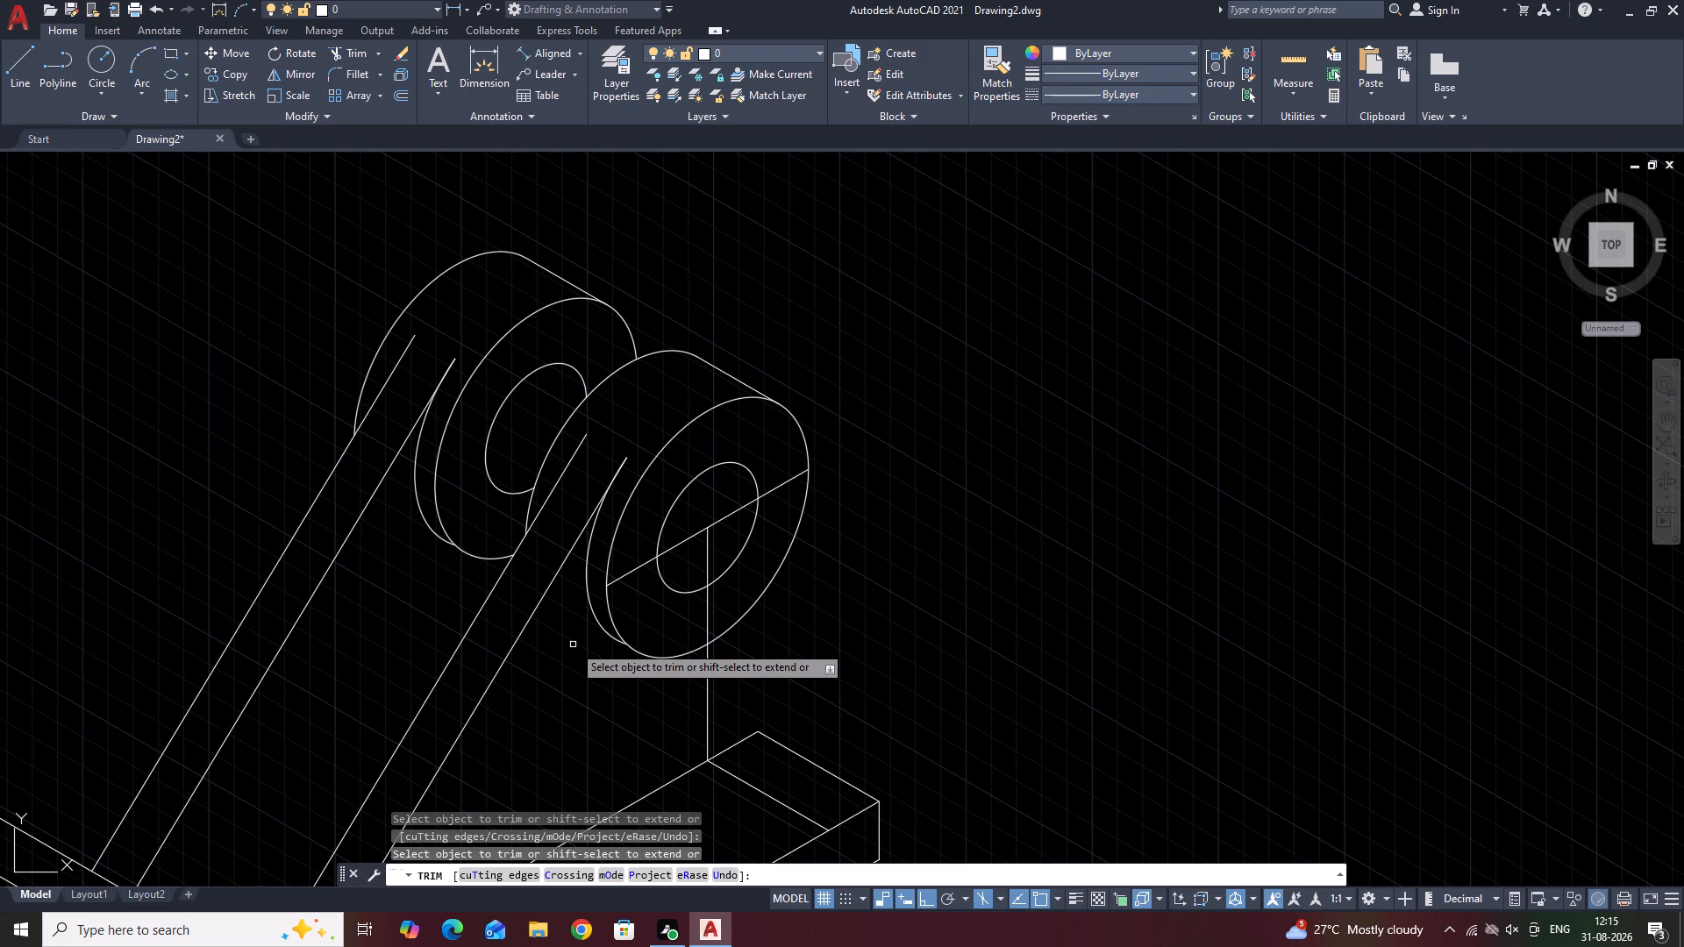
key(space)
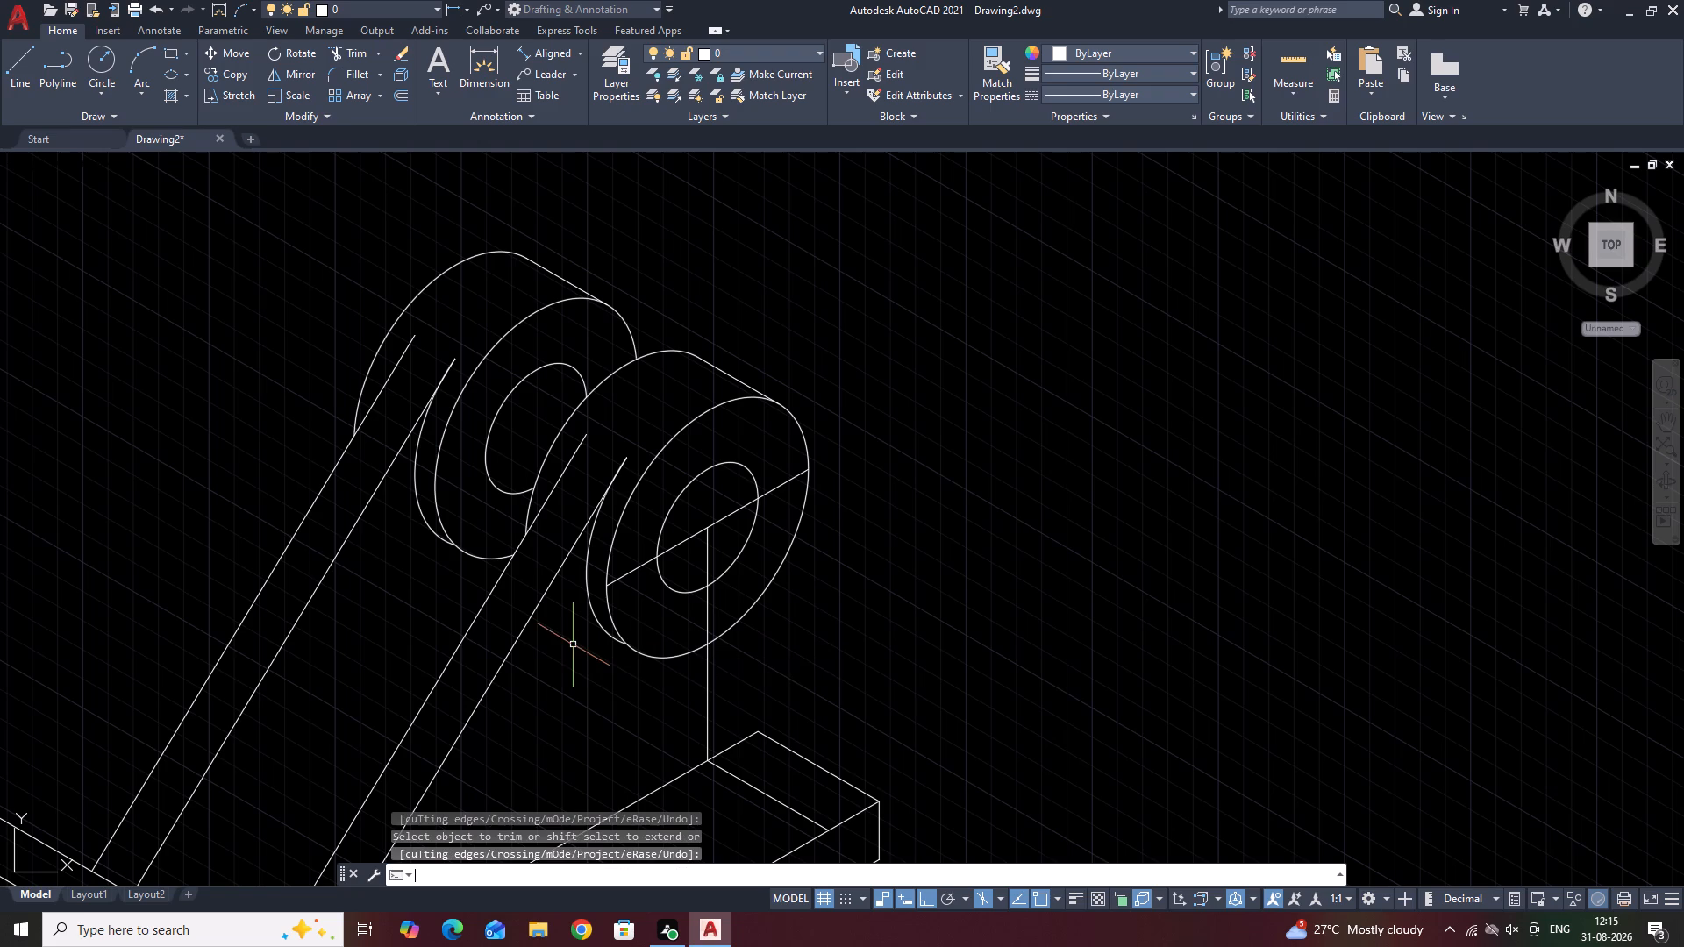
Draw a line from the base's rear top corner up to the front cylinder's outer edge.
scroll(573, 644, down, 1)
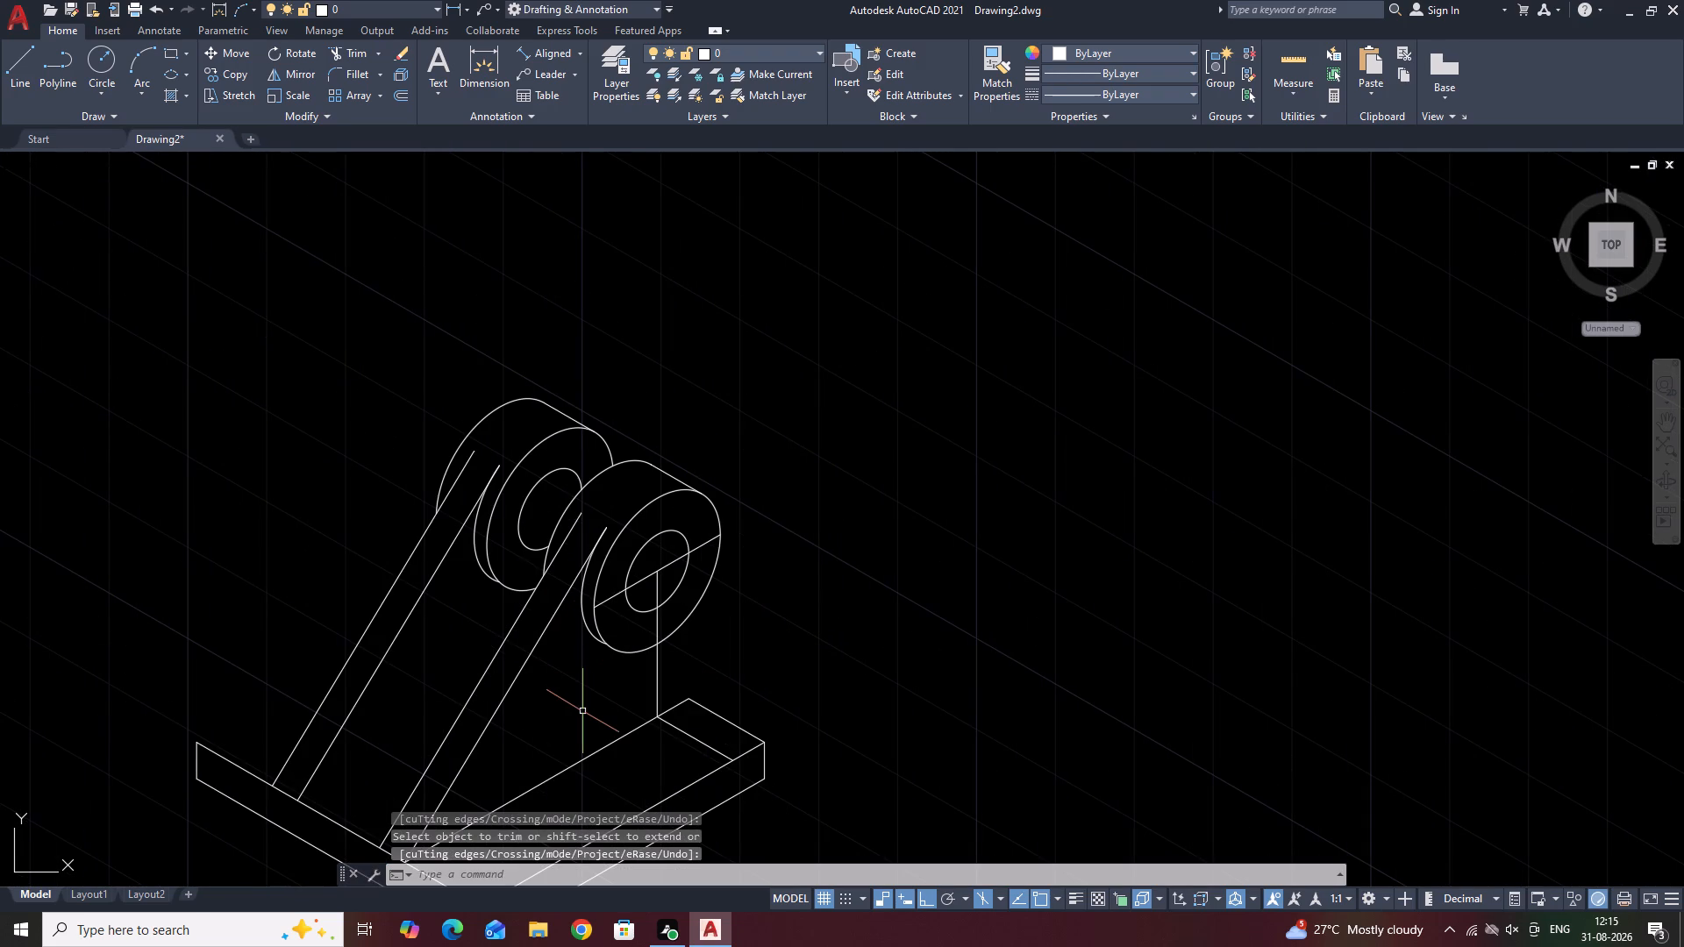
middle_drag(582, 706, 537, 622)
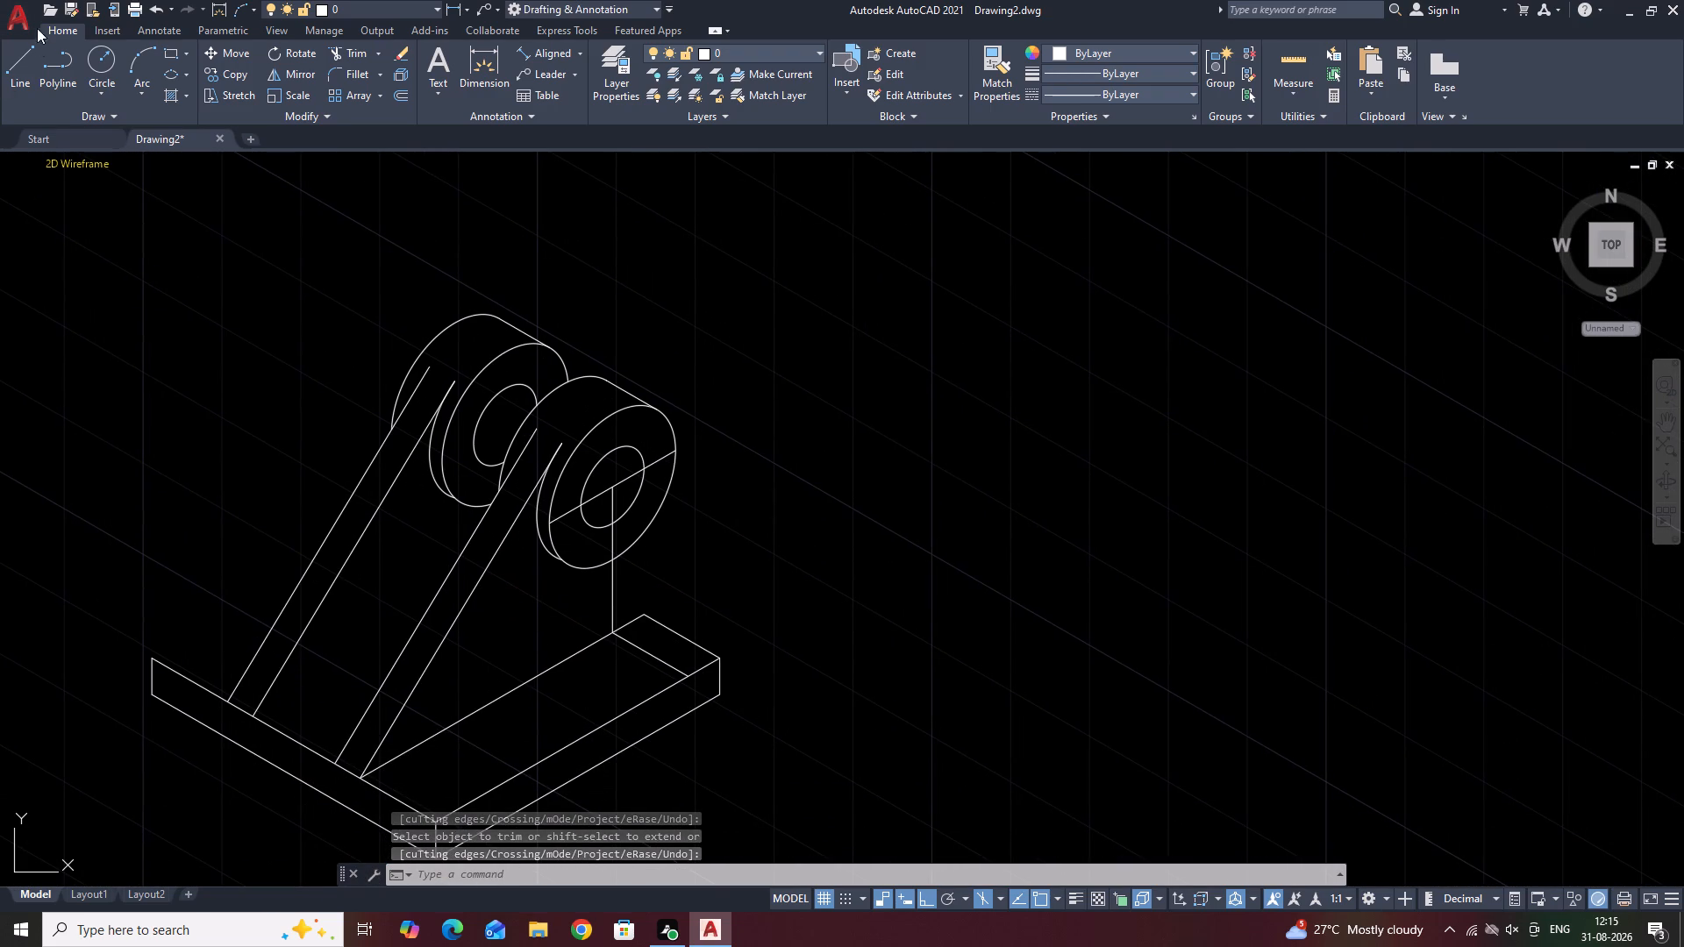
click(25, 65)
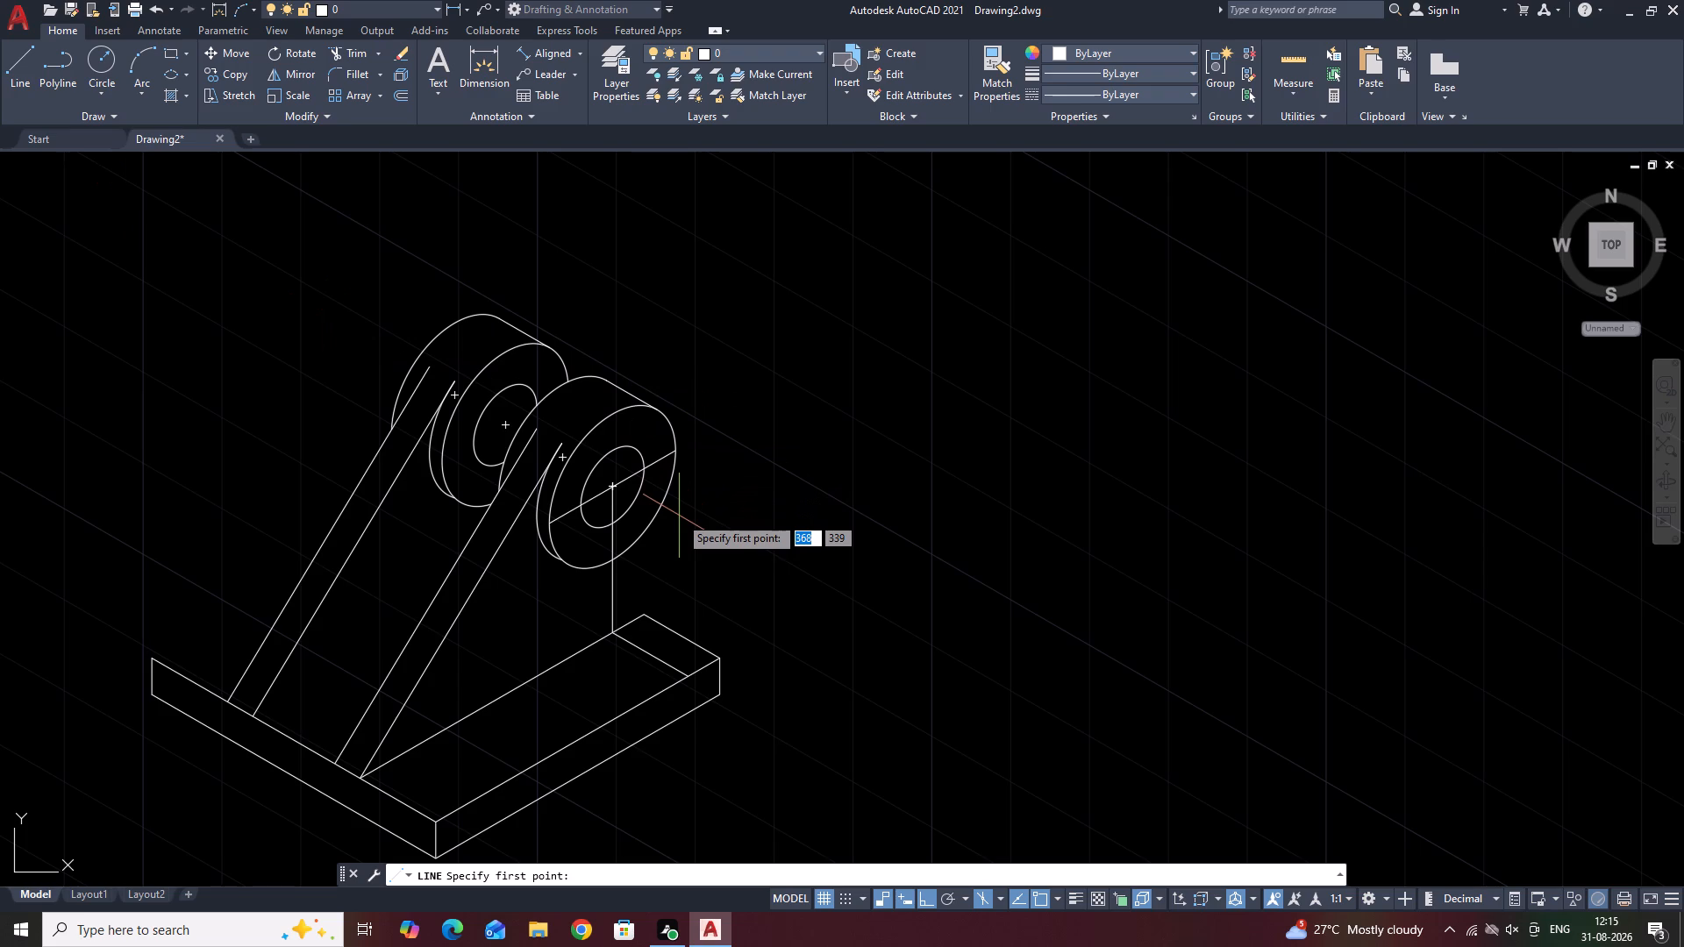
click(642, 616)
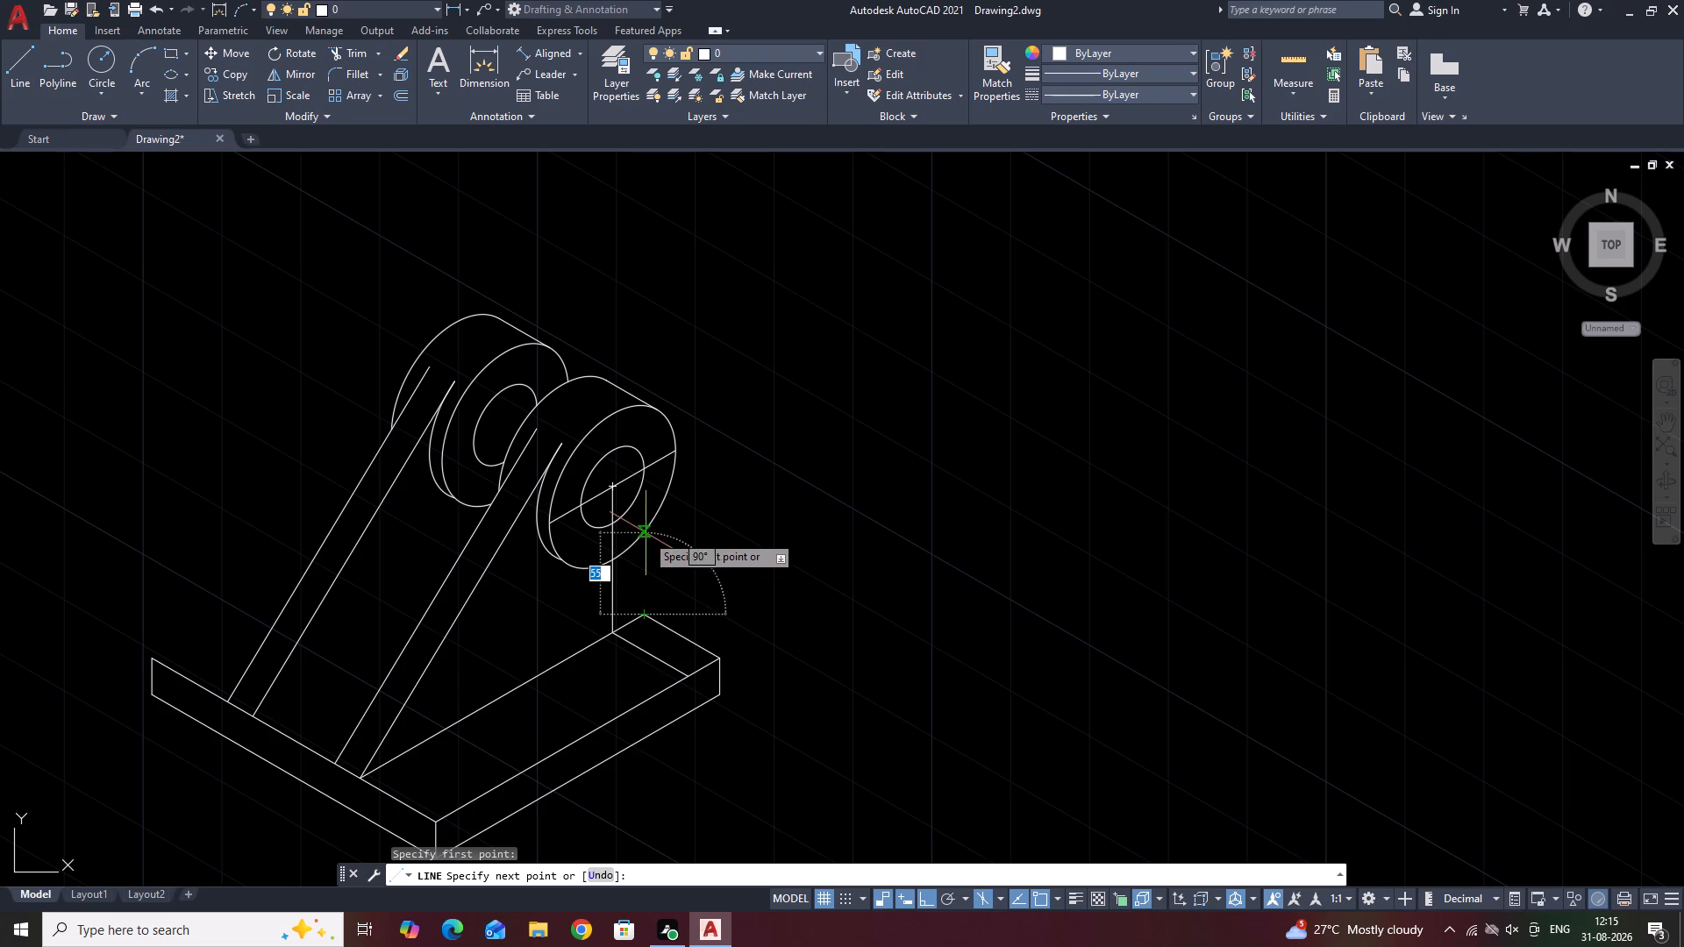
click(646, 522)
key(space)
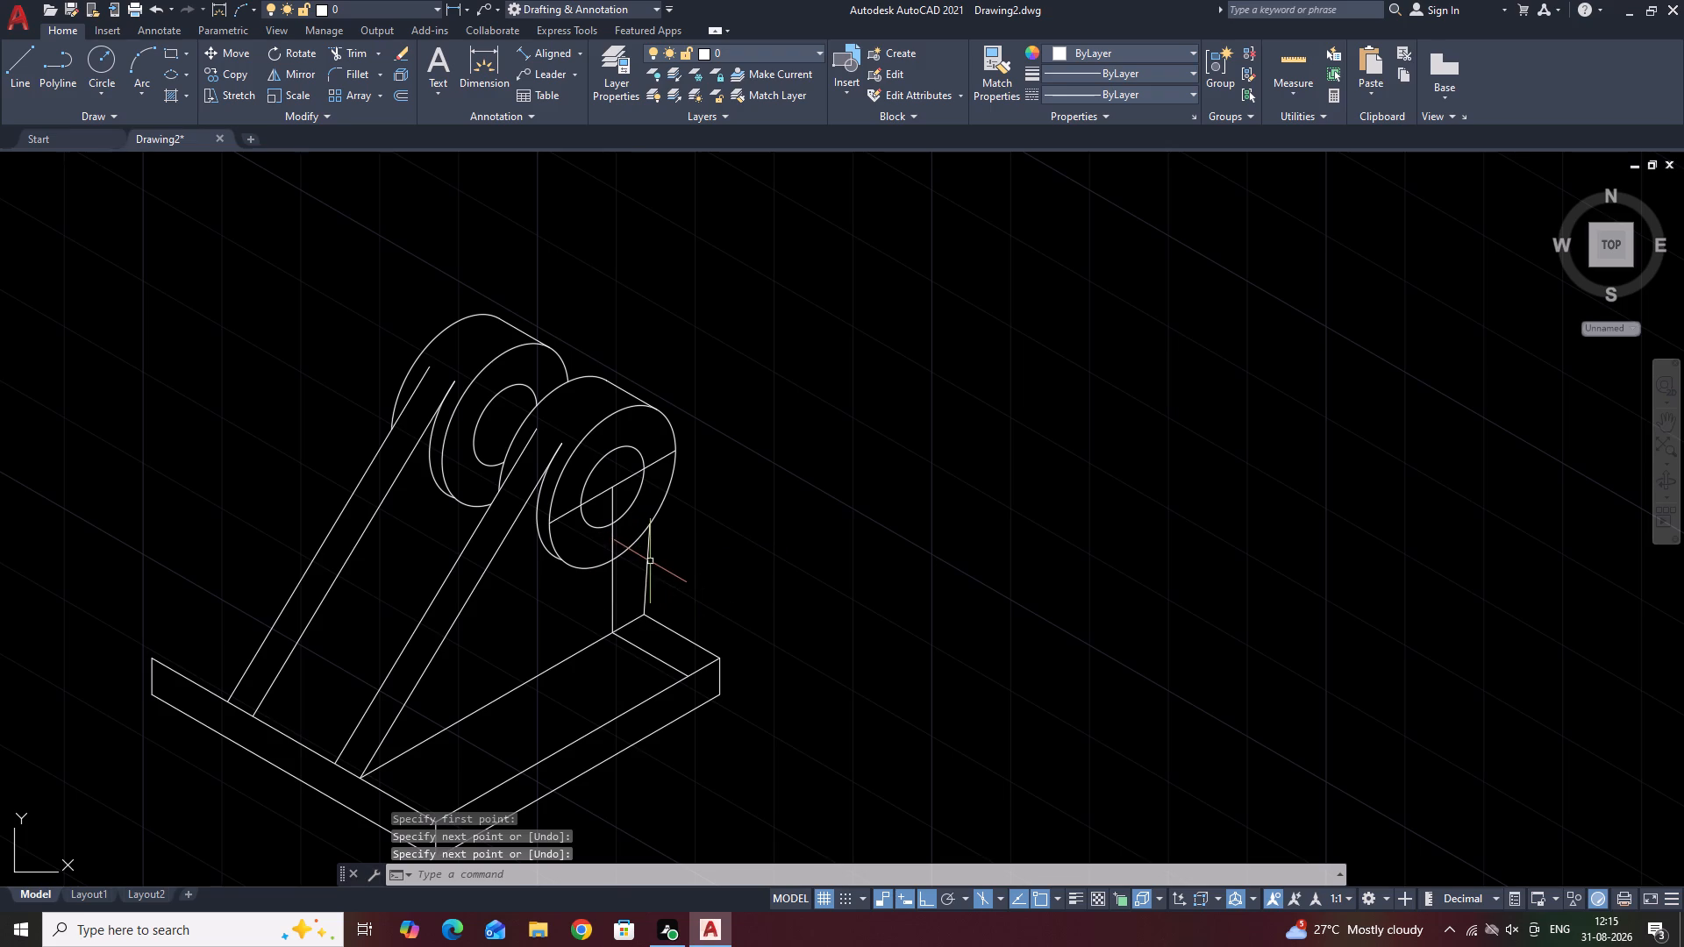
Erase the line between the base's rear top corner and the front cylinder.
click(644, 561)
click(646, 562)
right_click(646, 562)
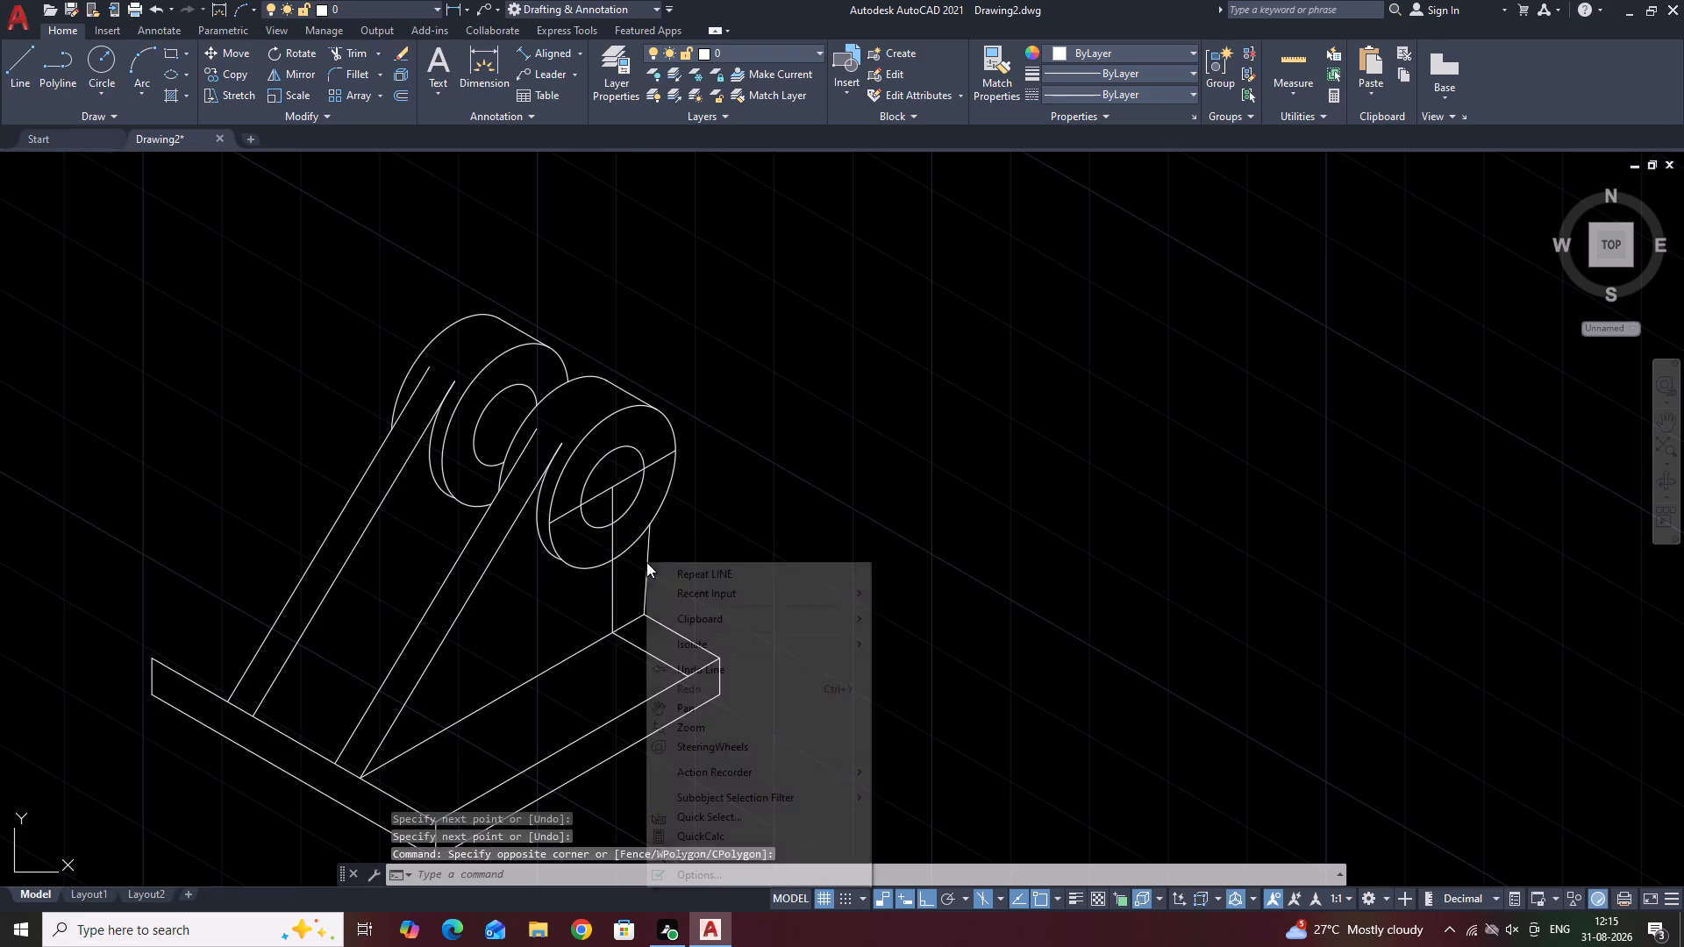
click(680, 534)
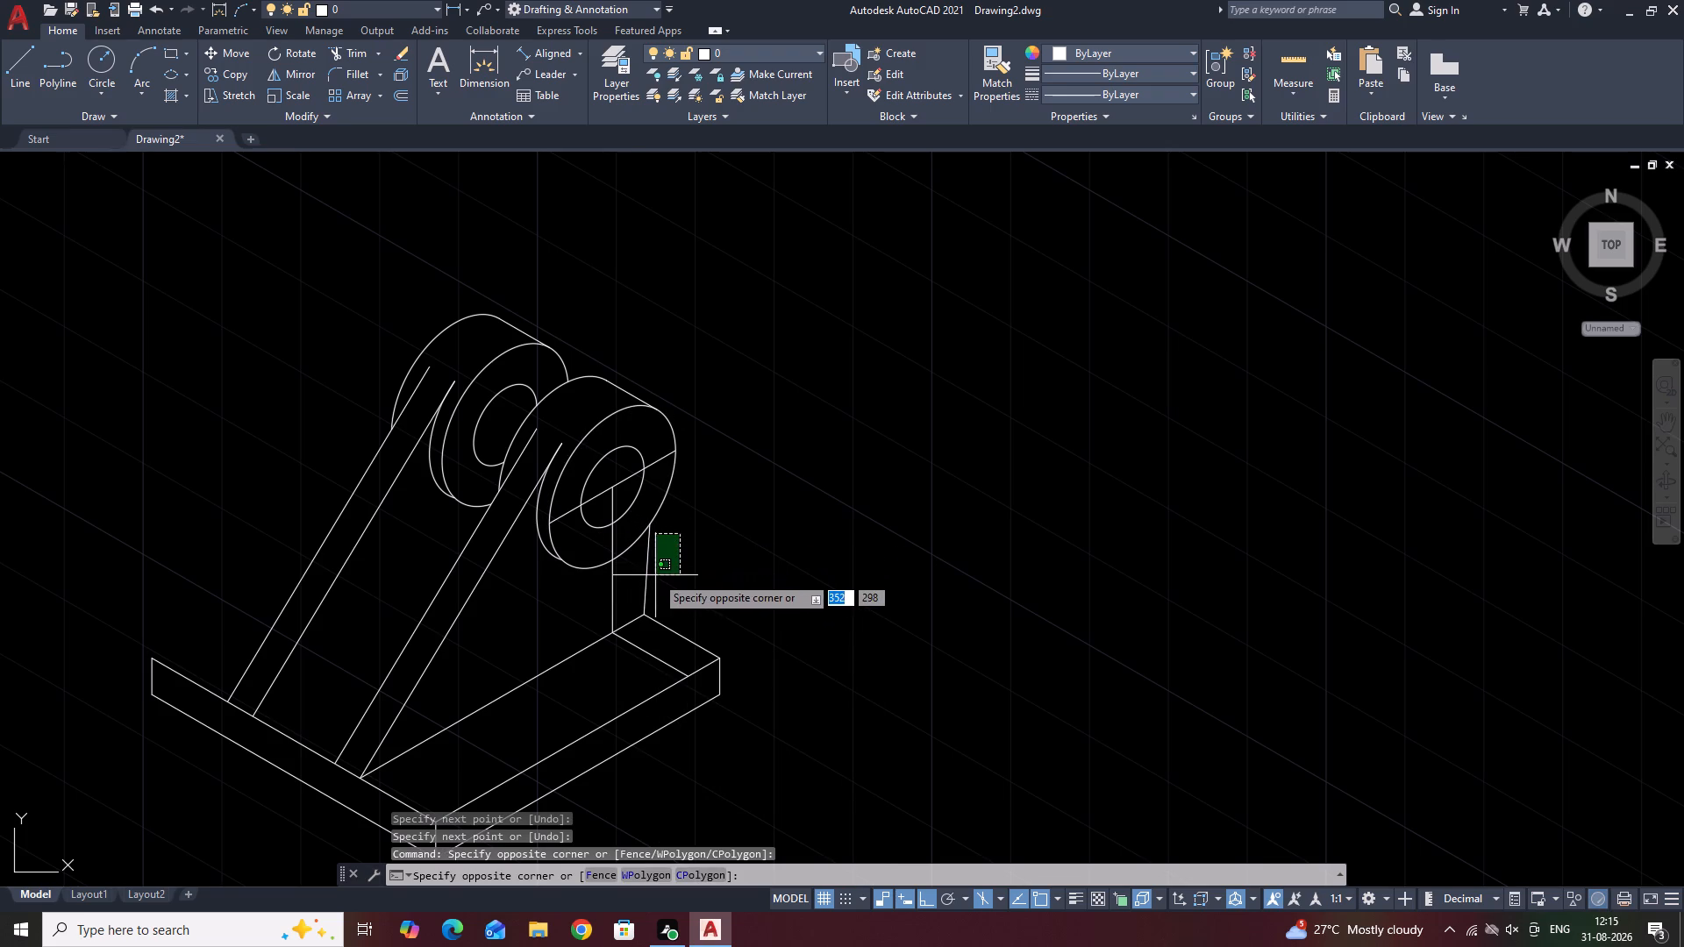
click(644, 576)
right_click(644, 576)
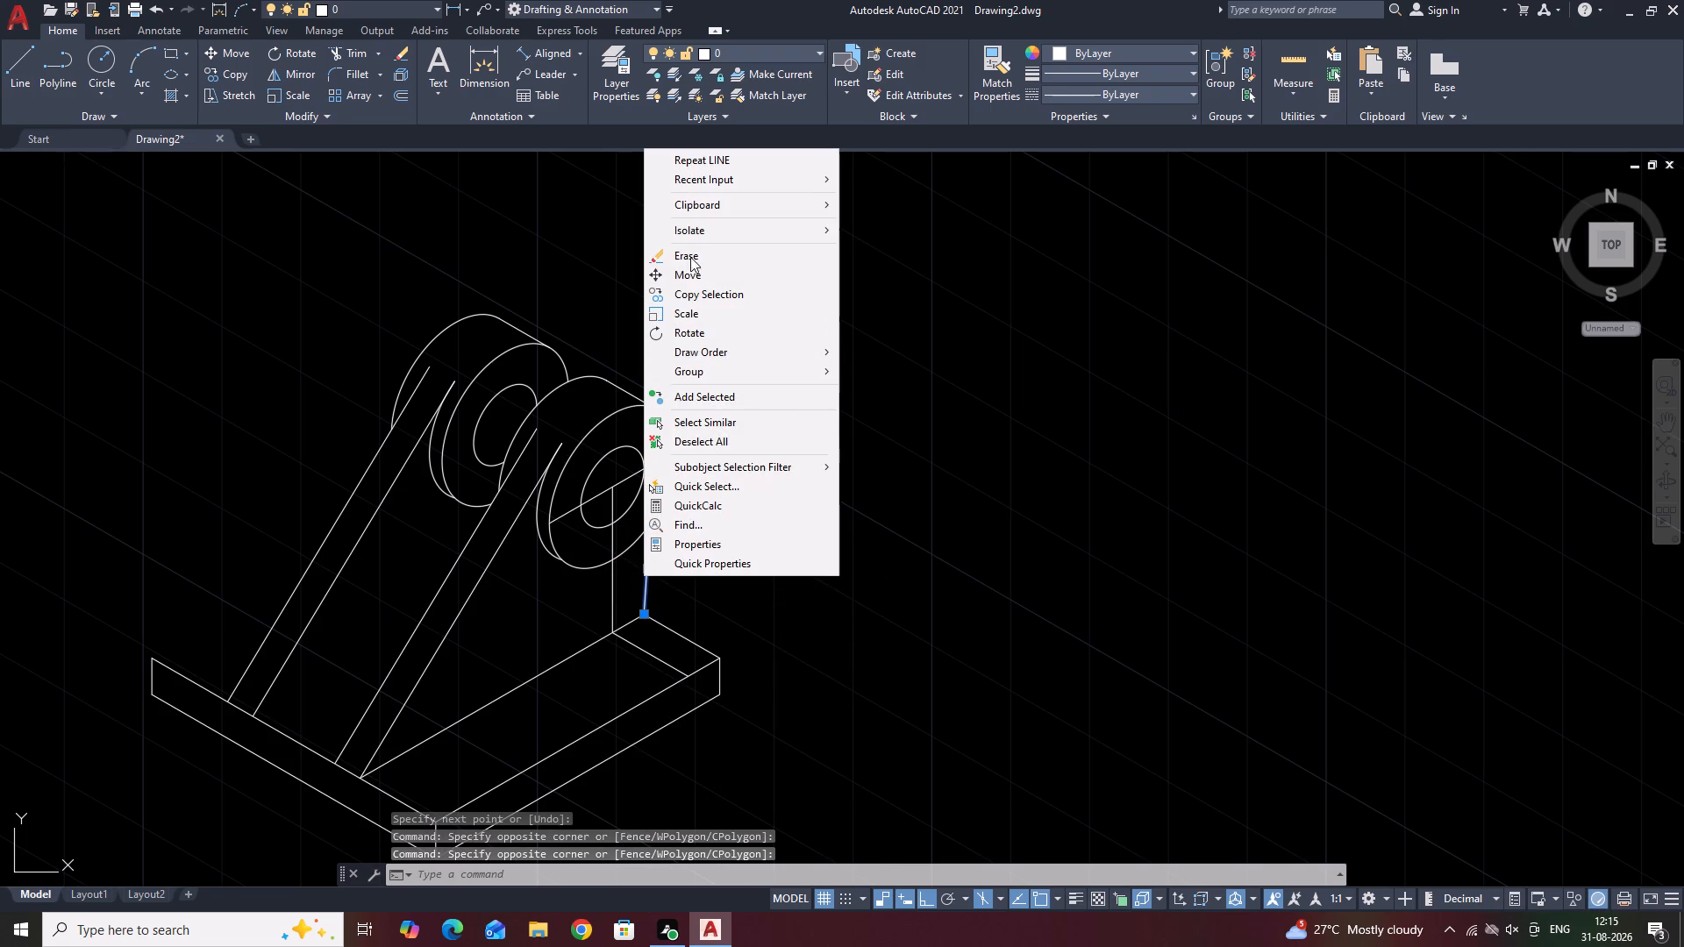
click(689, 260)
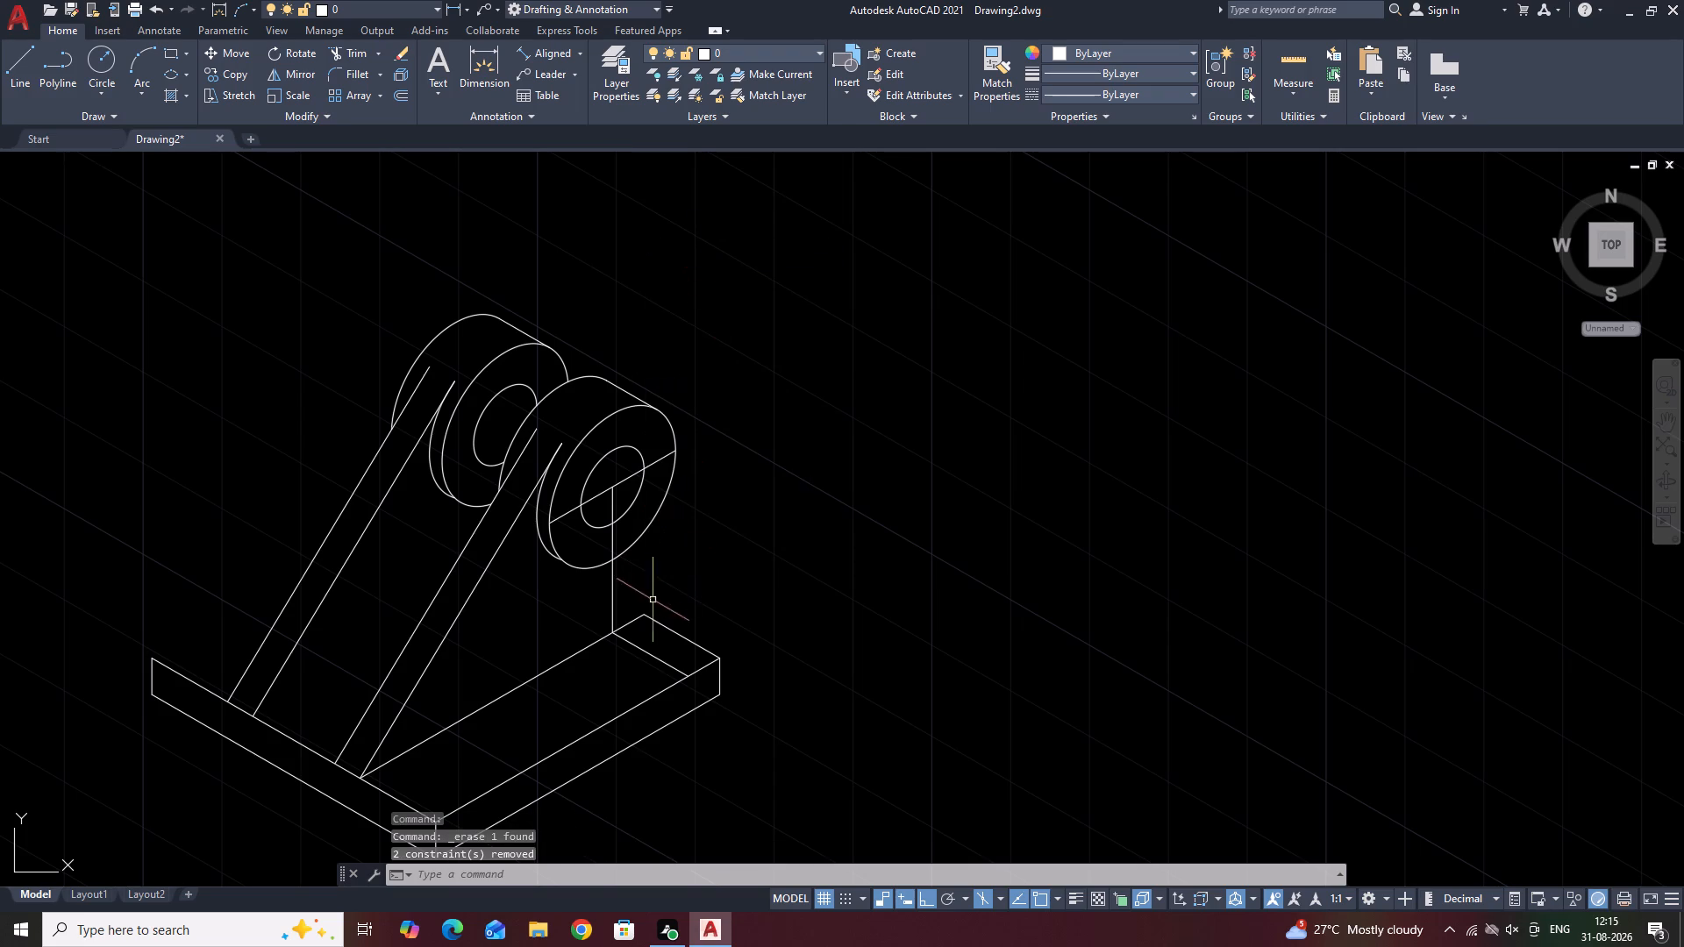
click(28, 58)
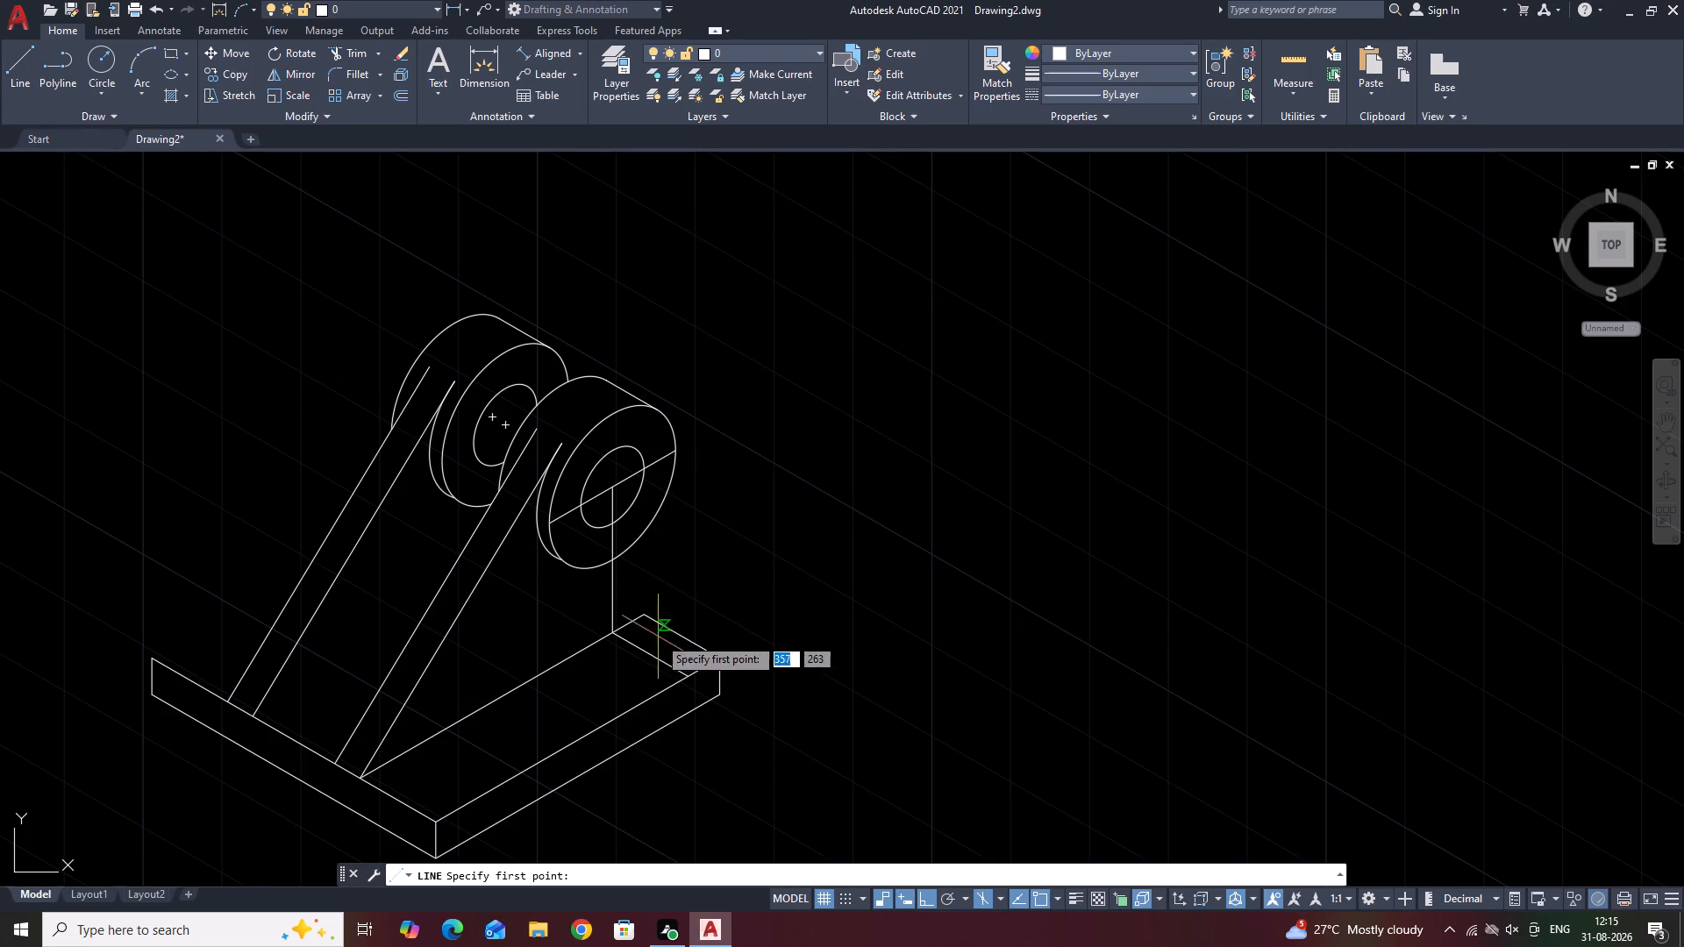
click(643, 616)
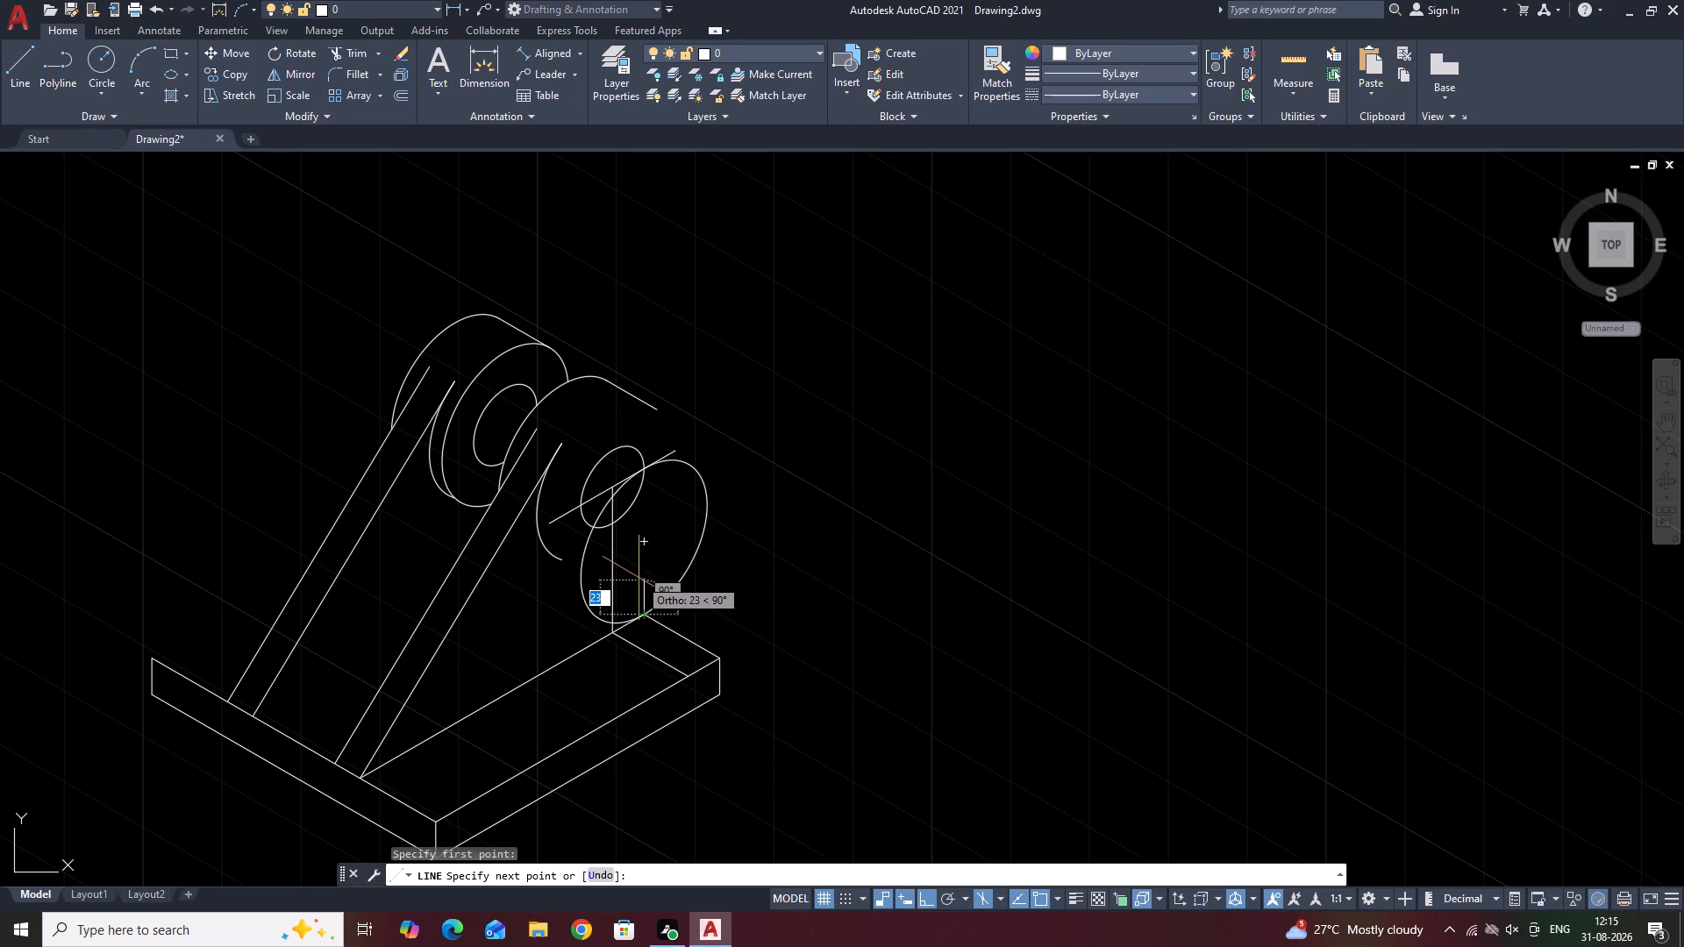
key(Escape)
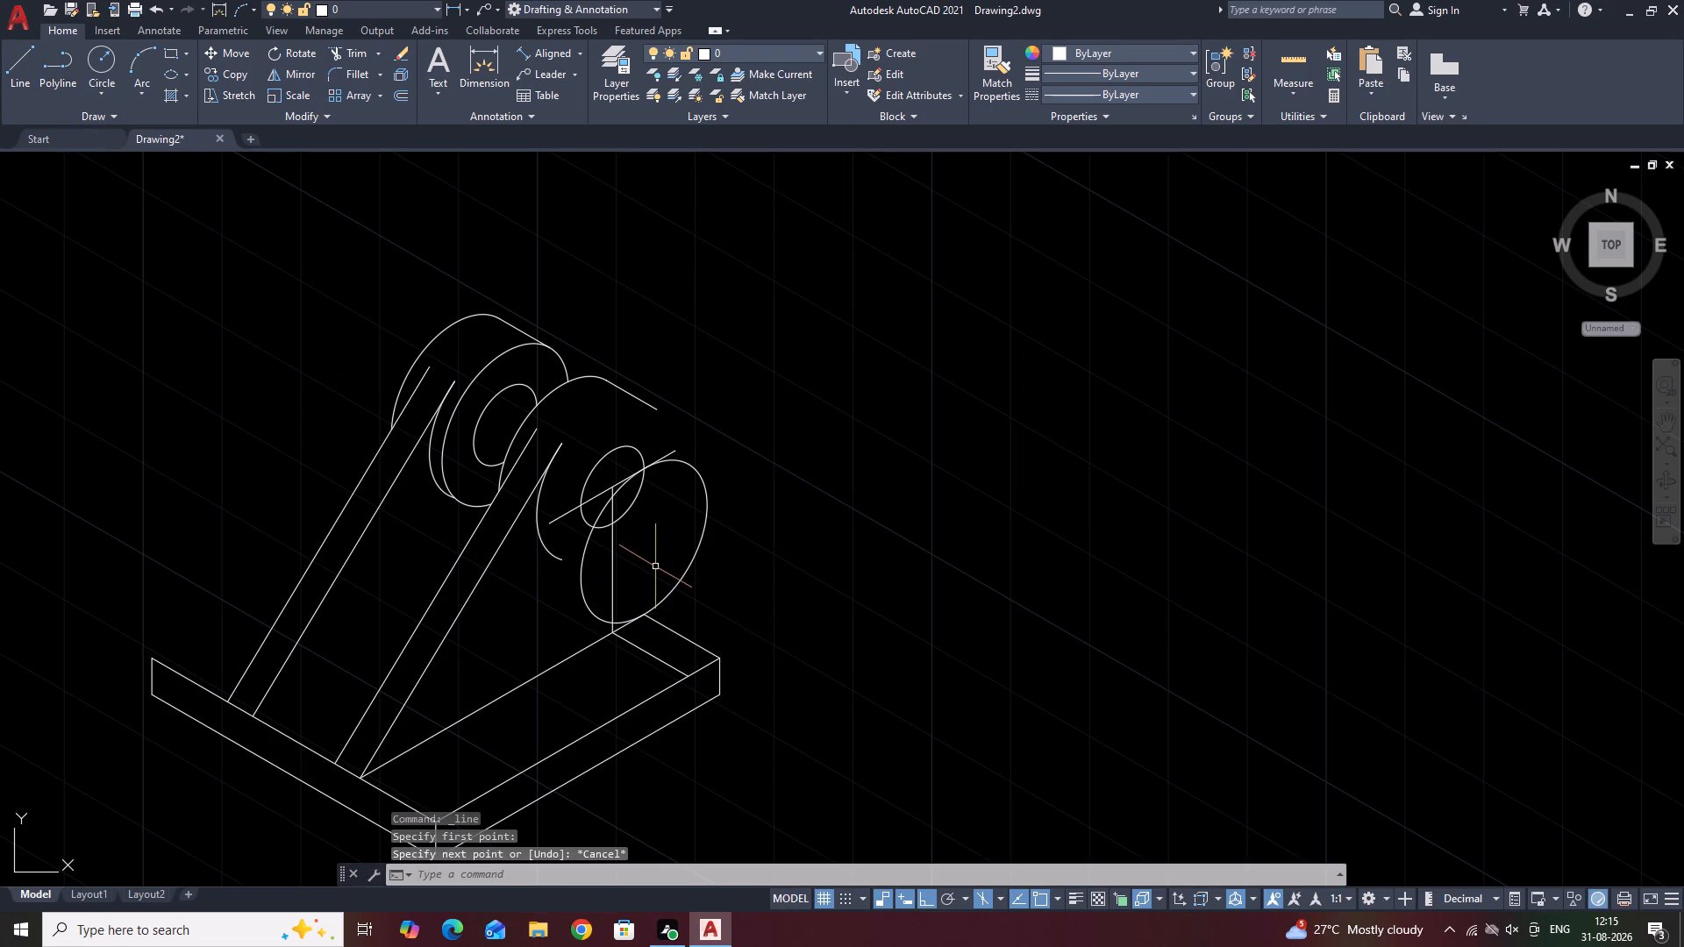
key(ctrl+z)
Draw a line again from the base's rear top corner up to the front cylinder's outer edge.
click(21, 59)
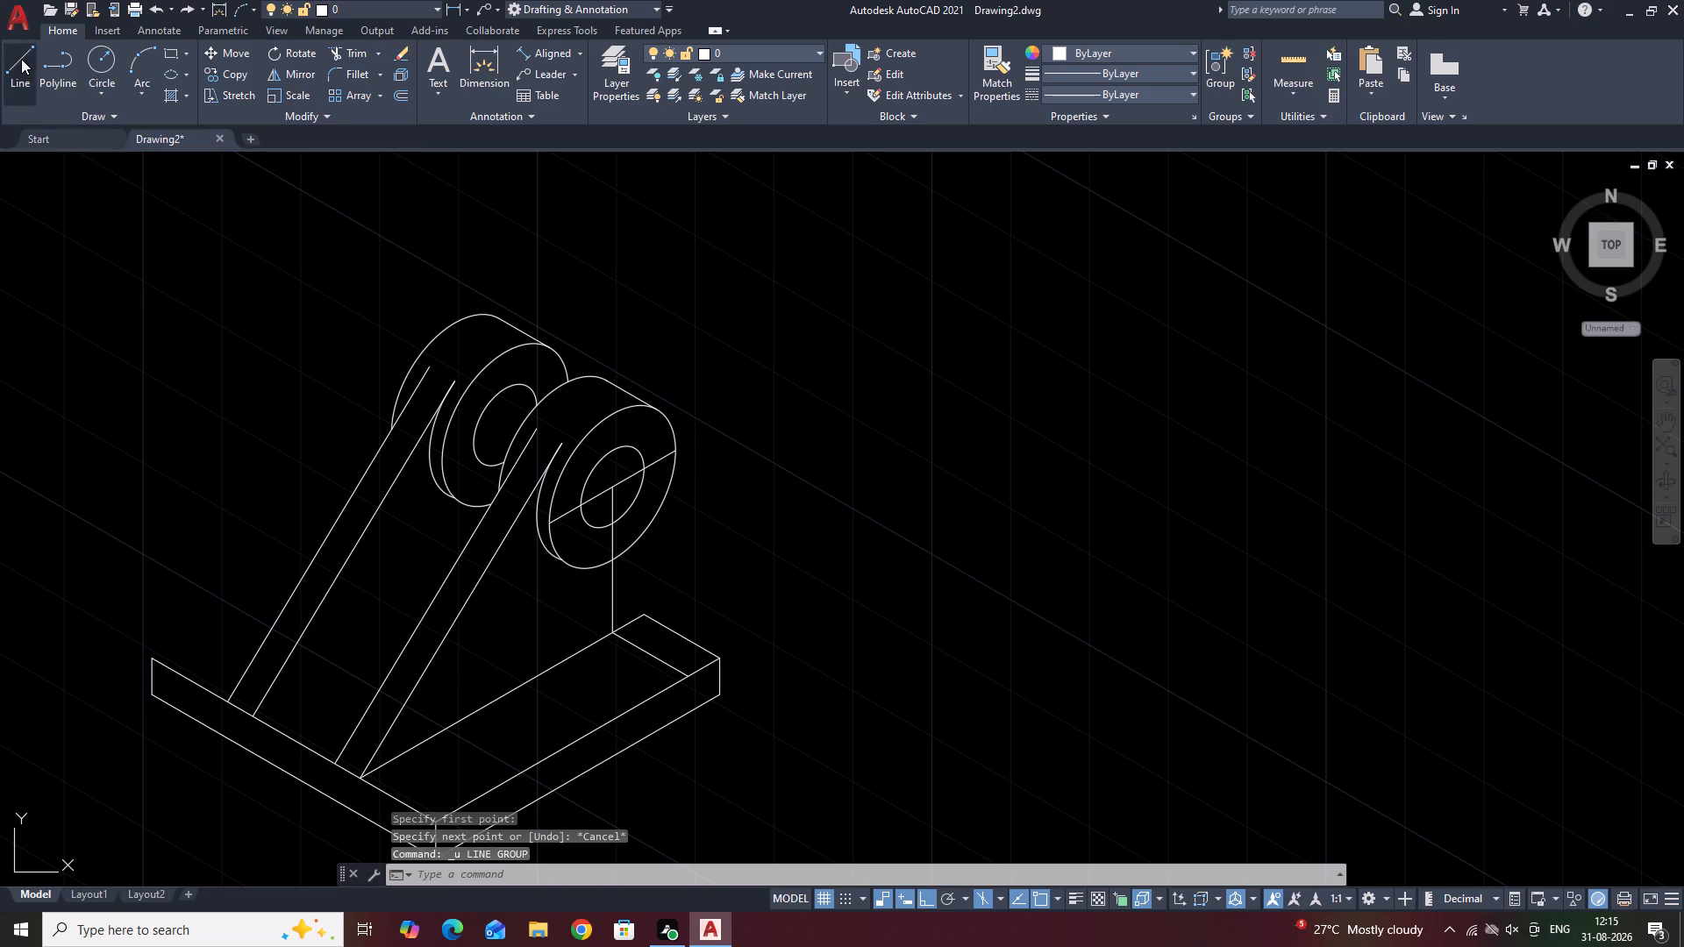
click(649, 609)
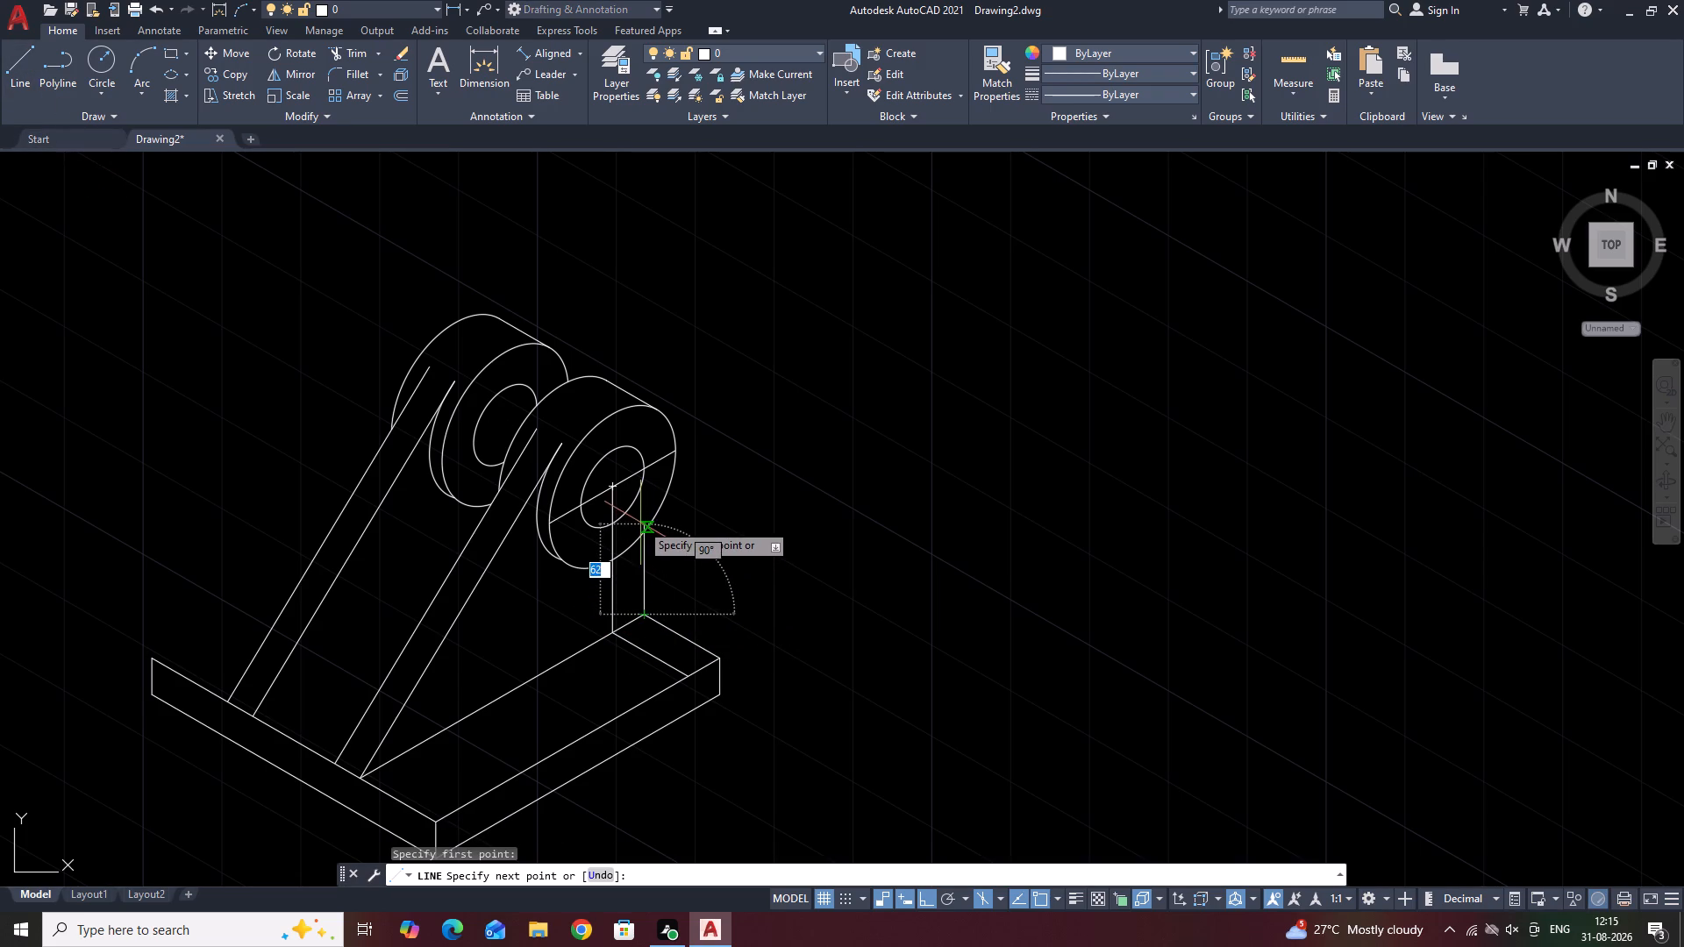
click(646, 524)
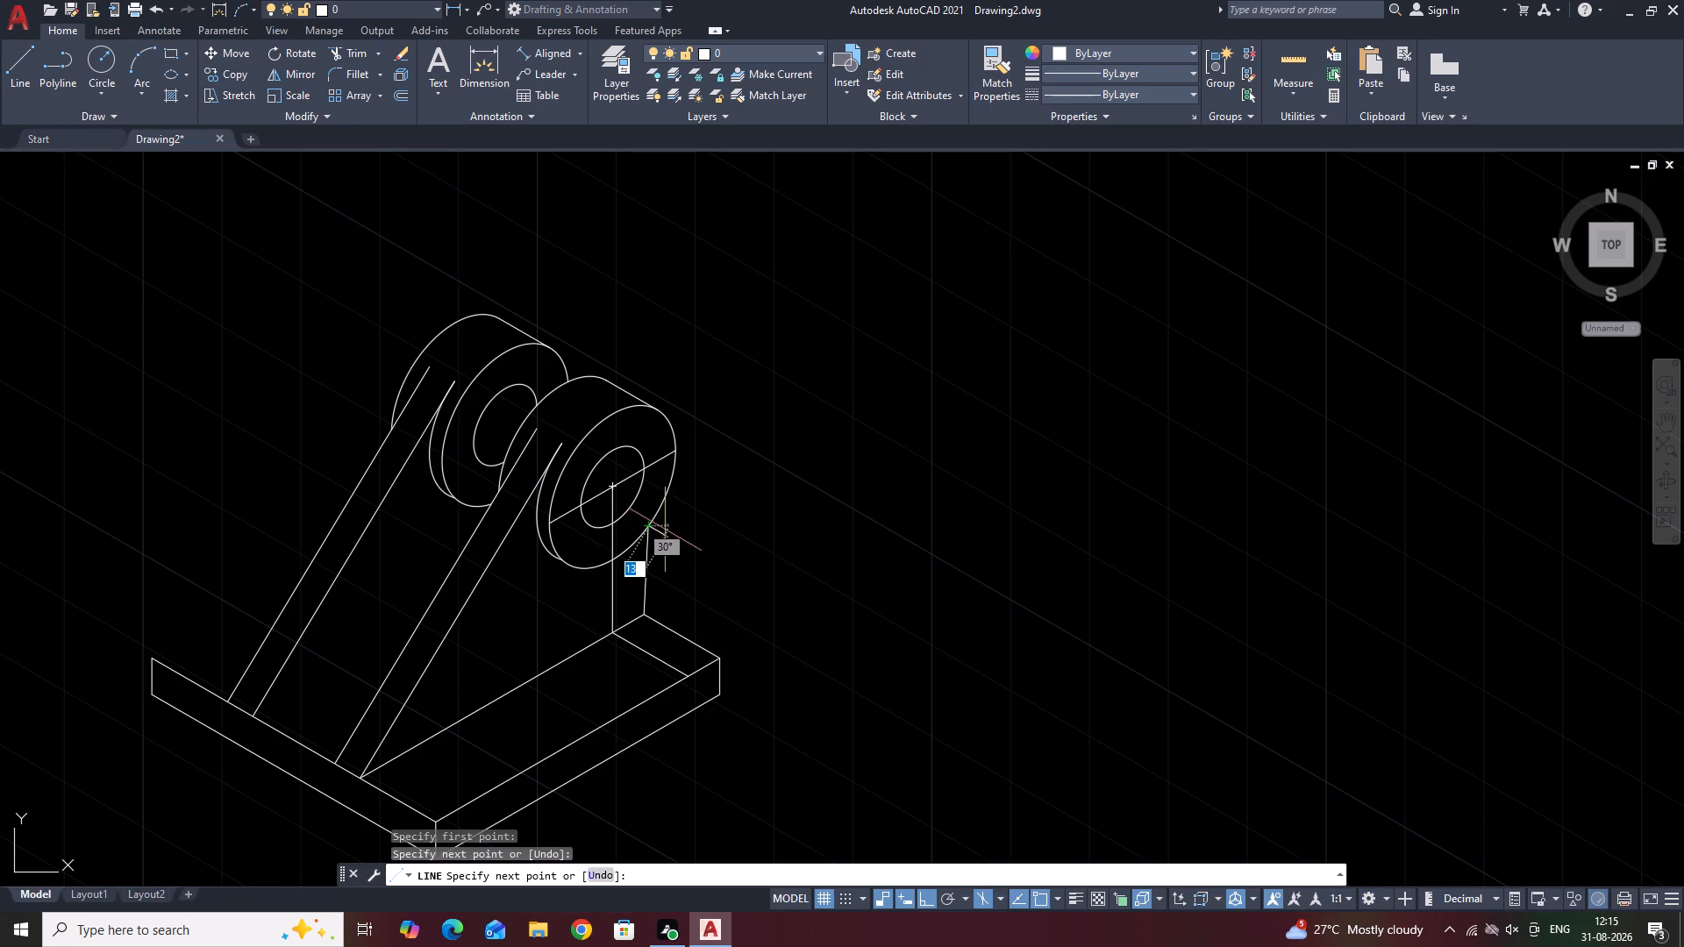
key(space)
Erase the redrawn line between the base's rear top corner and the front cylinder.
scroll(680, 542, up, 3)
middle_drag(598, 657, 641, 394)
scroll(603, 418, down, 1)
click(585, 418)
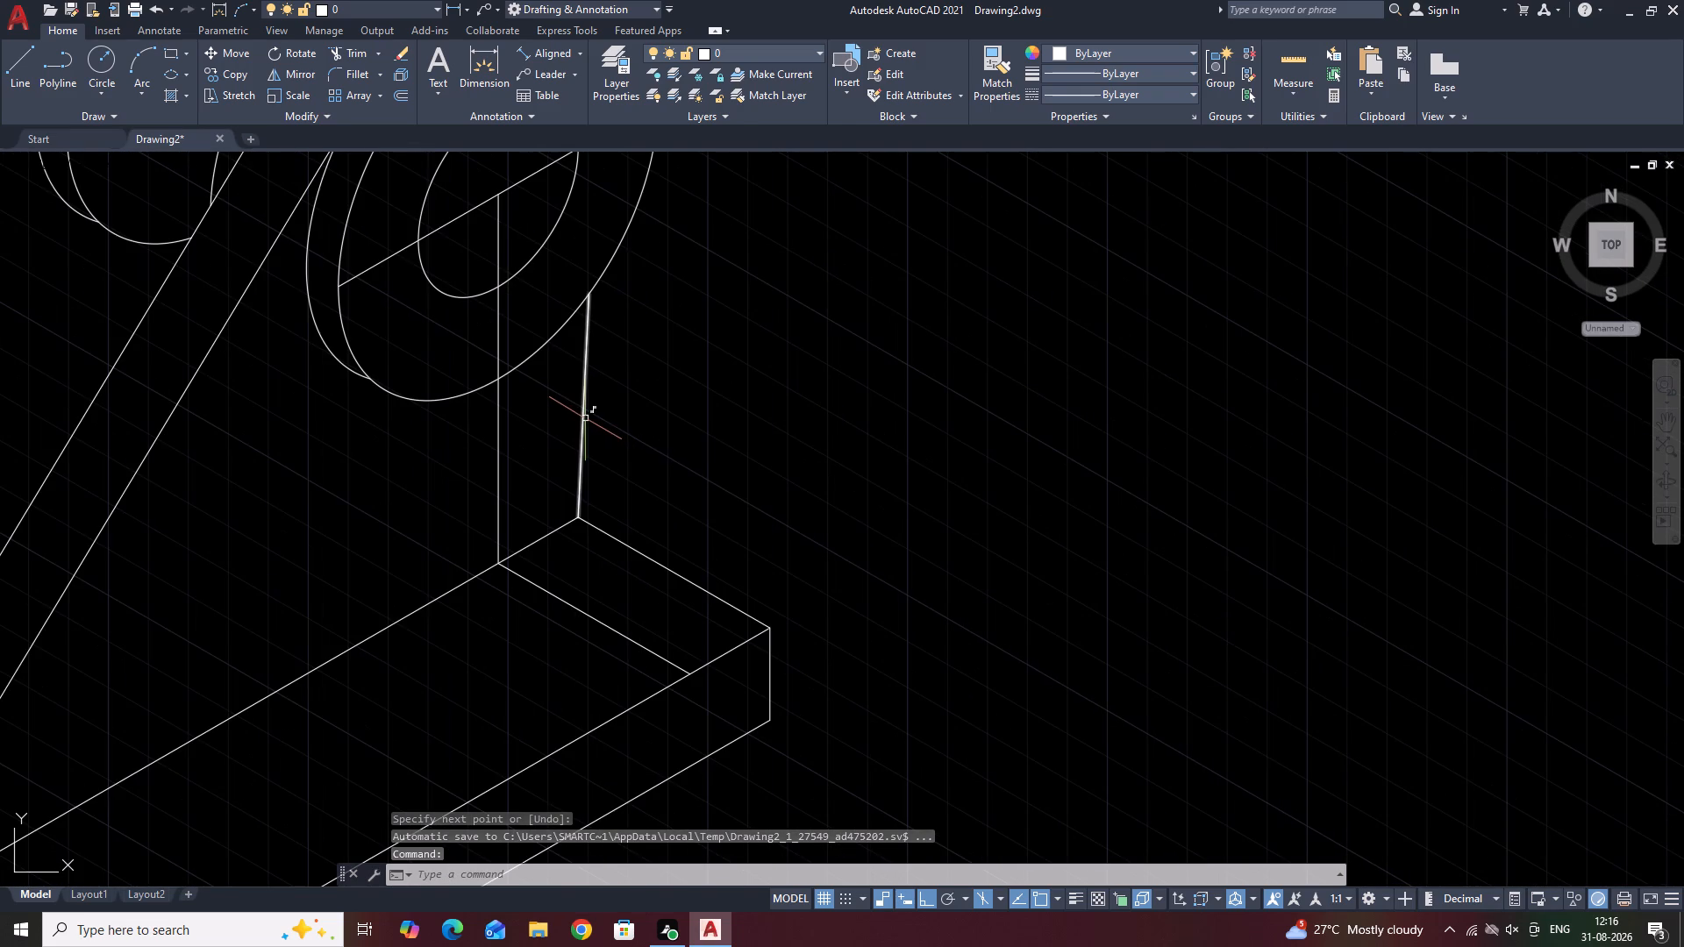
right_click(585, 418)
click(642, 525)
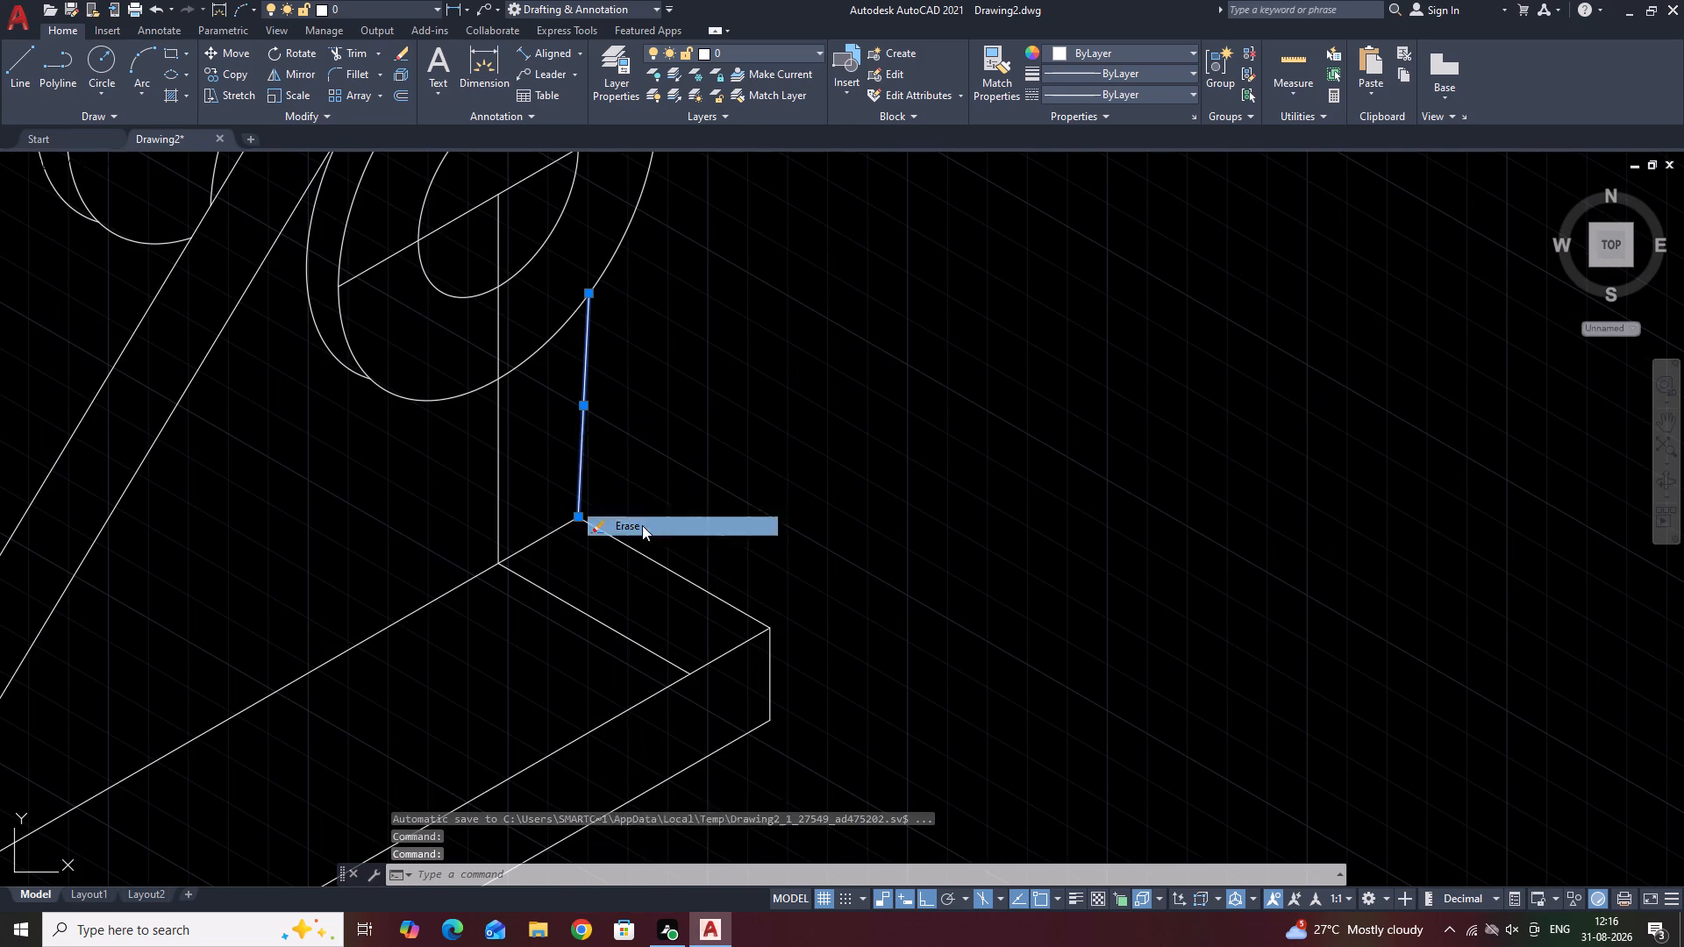
Draw a vertical line from the base's rear top corner up past the front cylinder's outer edge.
click(20, 53)
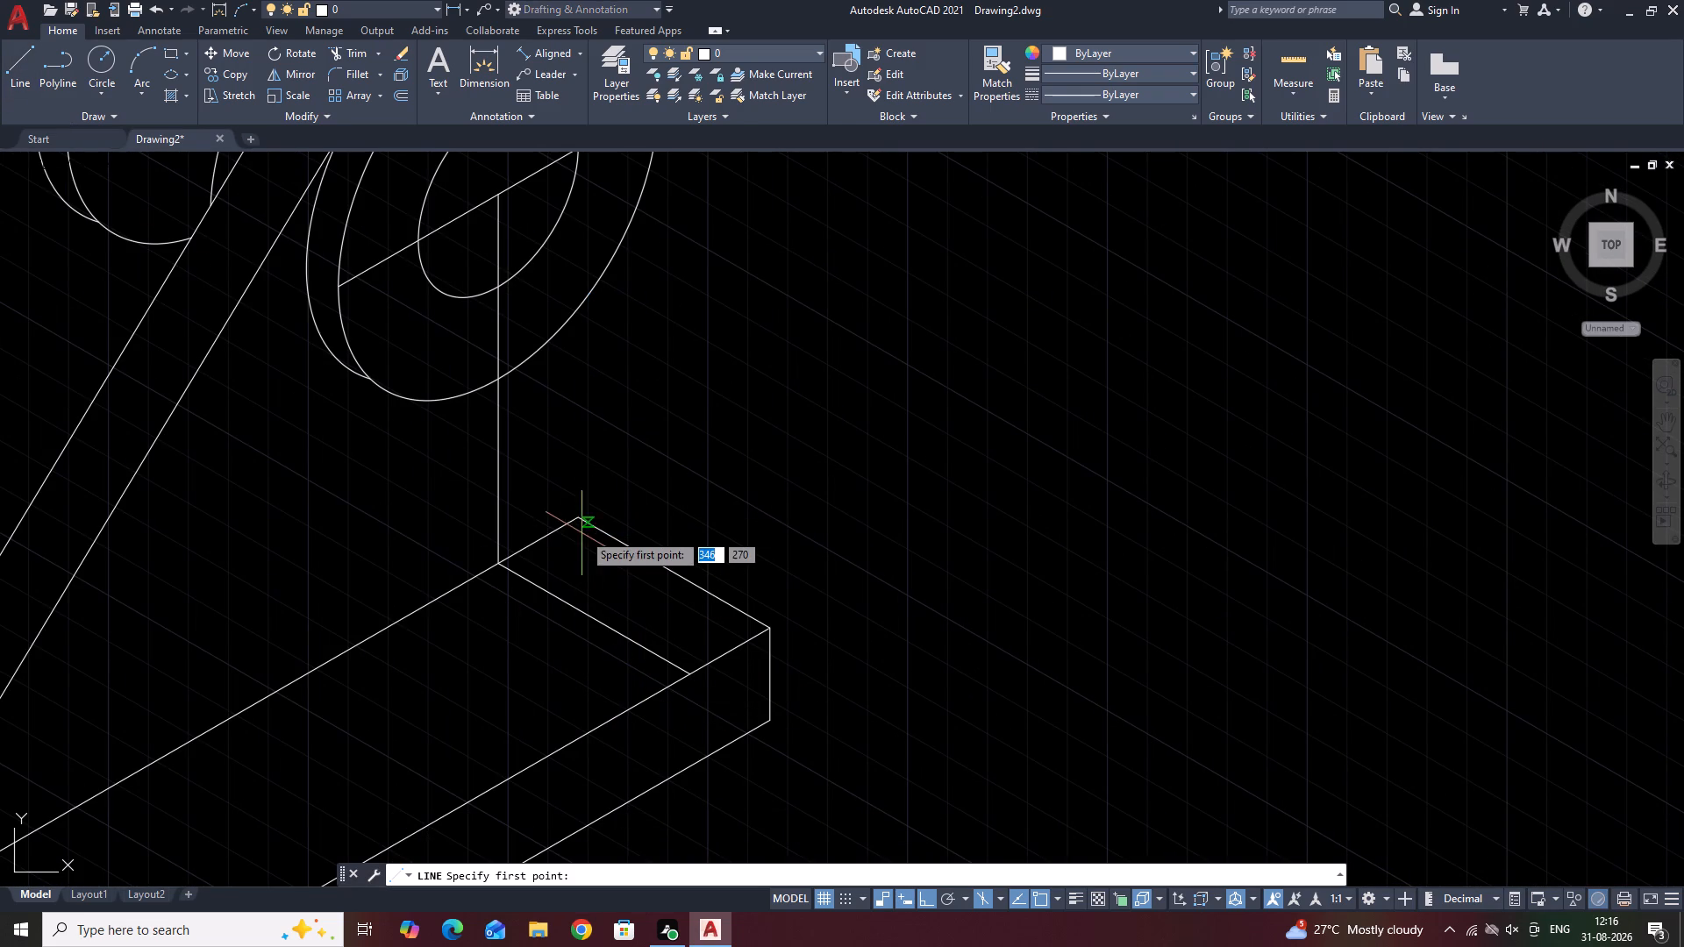
click(578, 520)
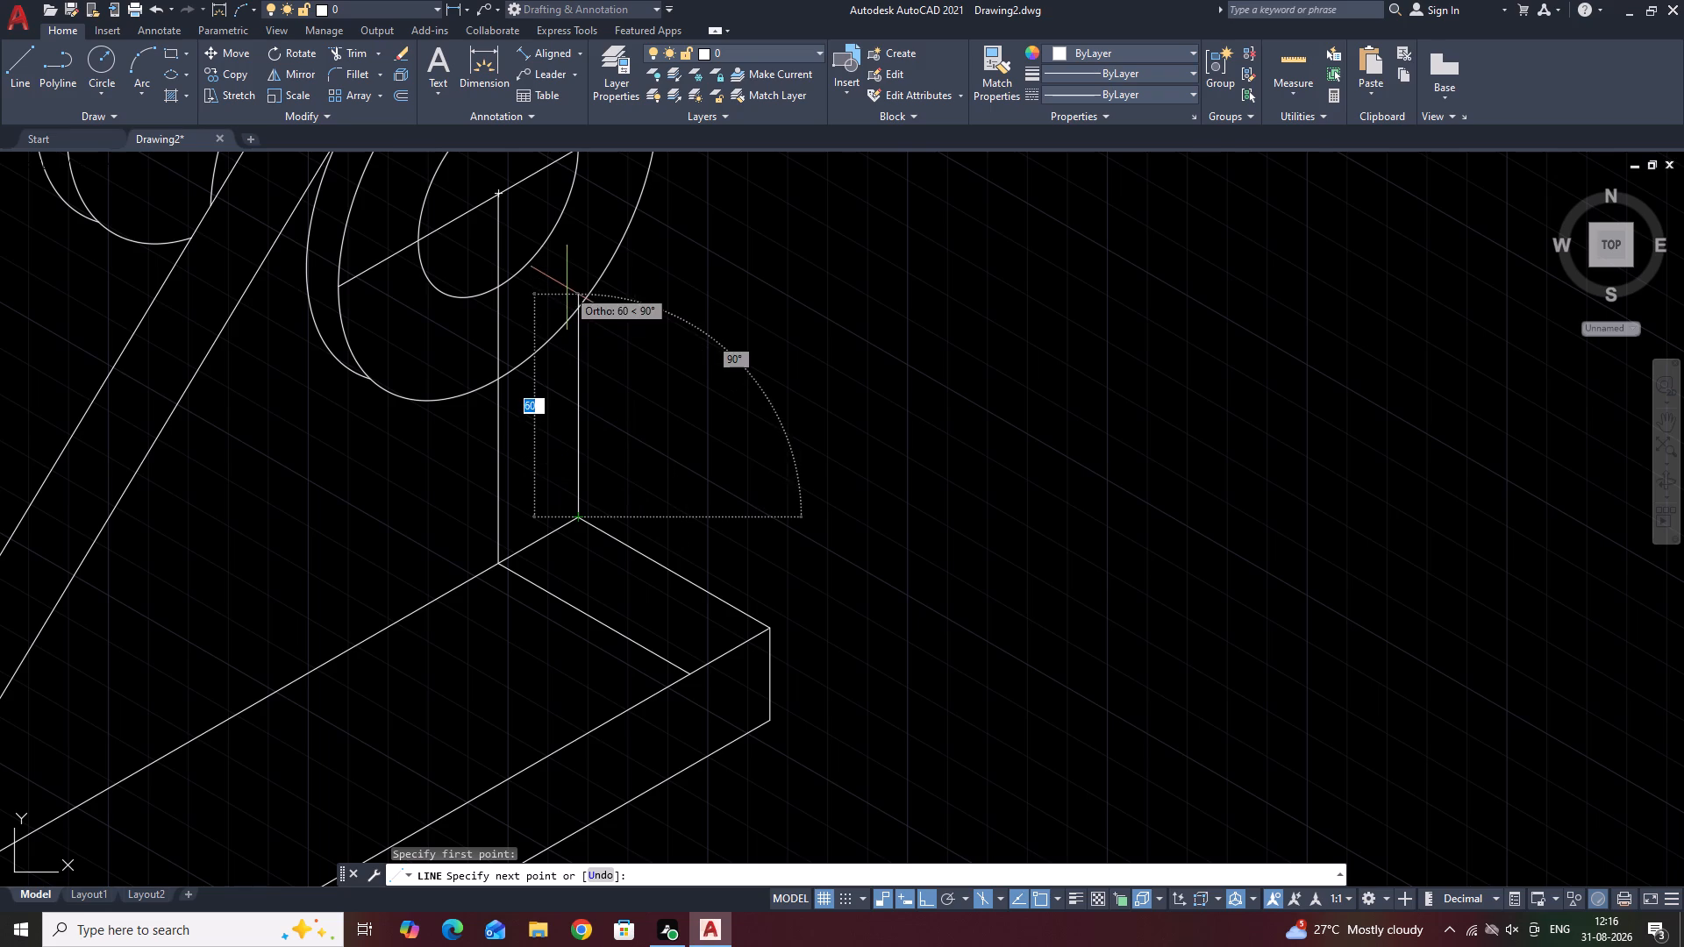
click(567, 262)
key(space)
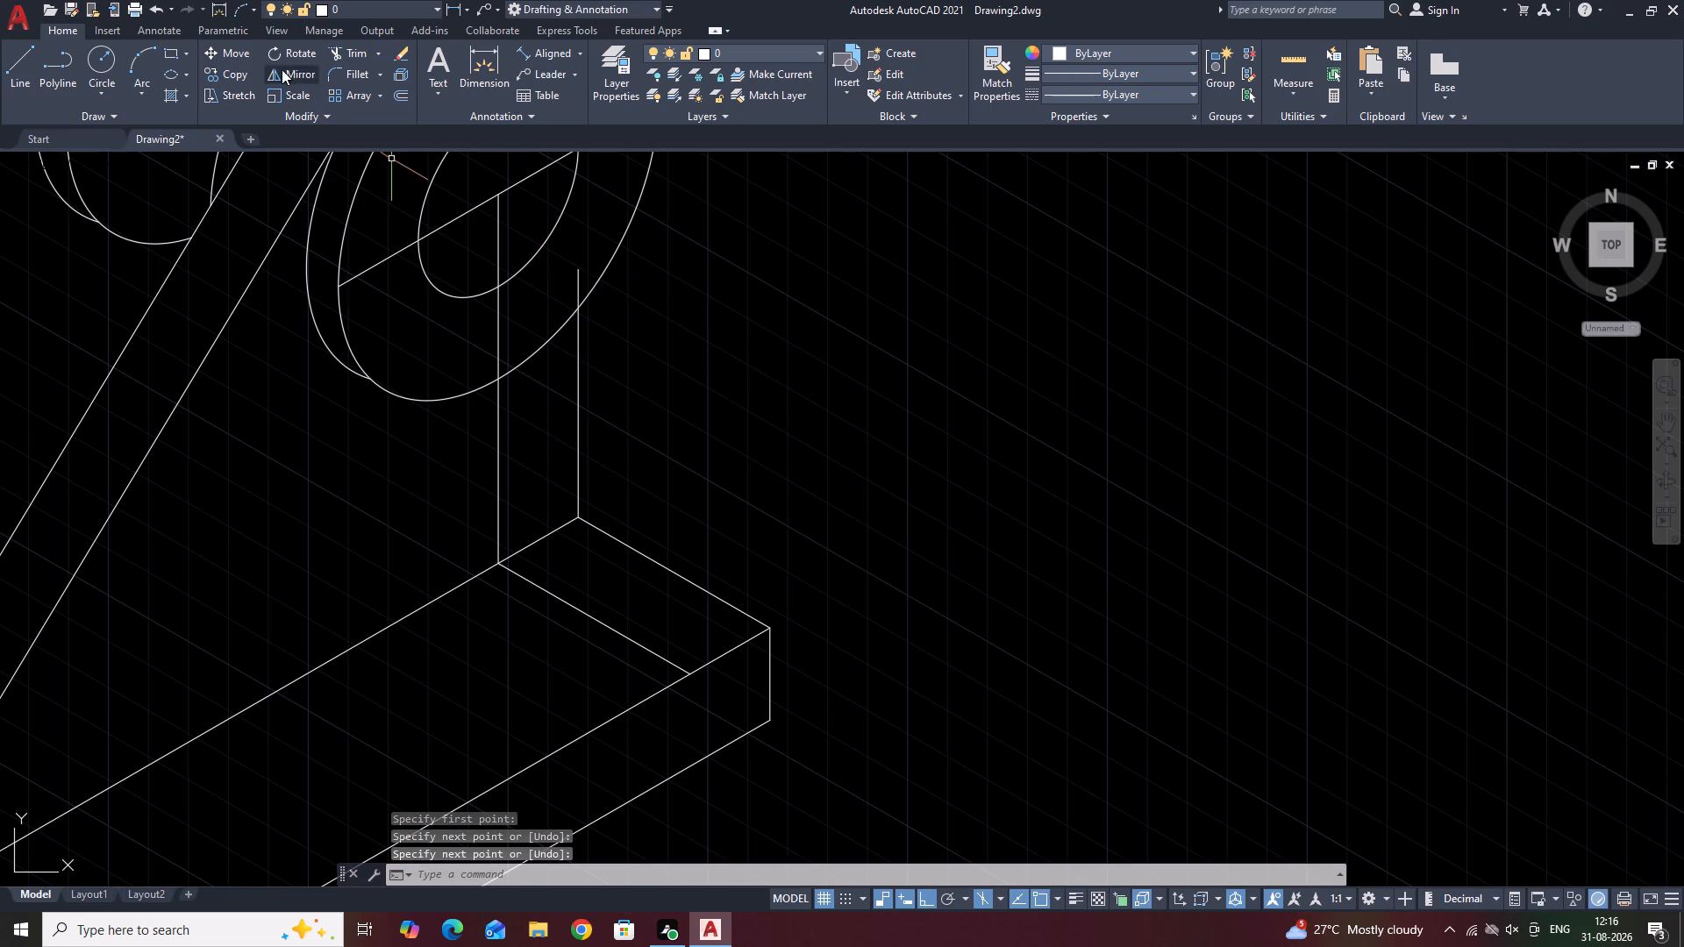
Trim the part of the new vertical line that extends inside the front cylinder's outer edge.
click(353, 50)
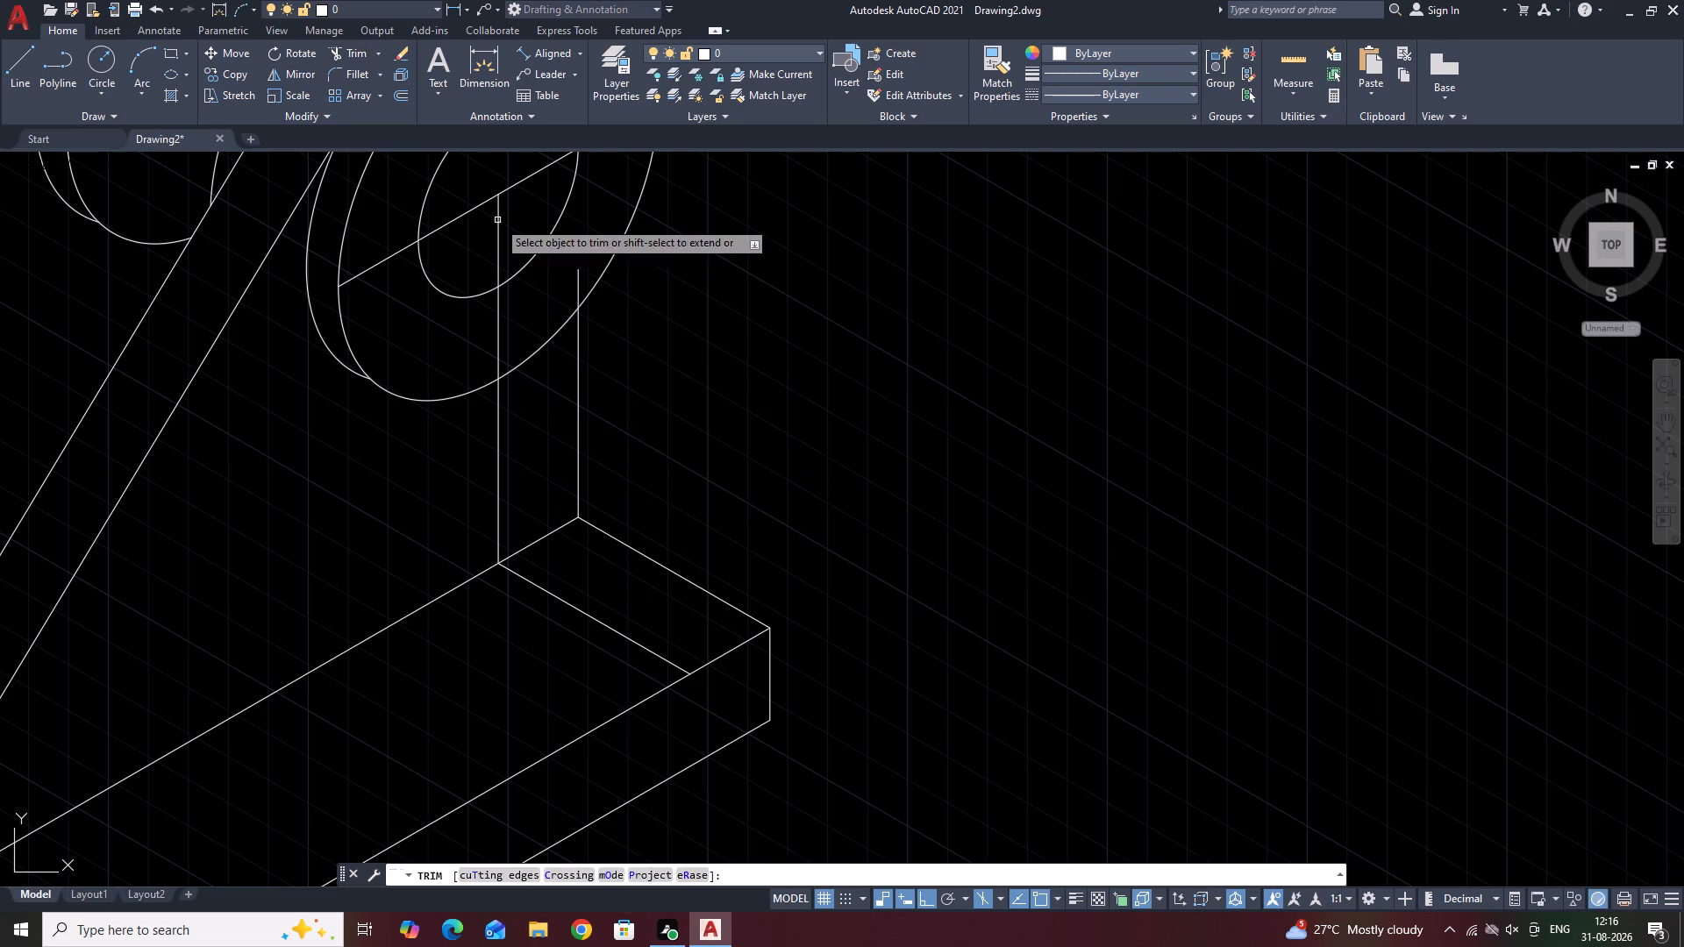
click(577, 283)
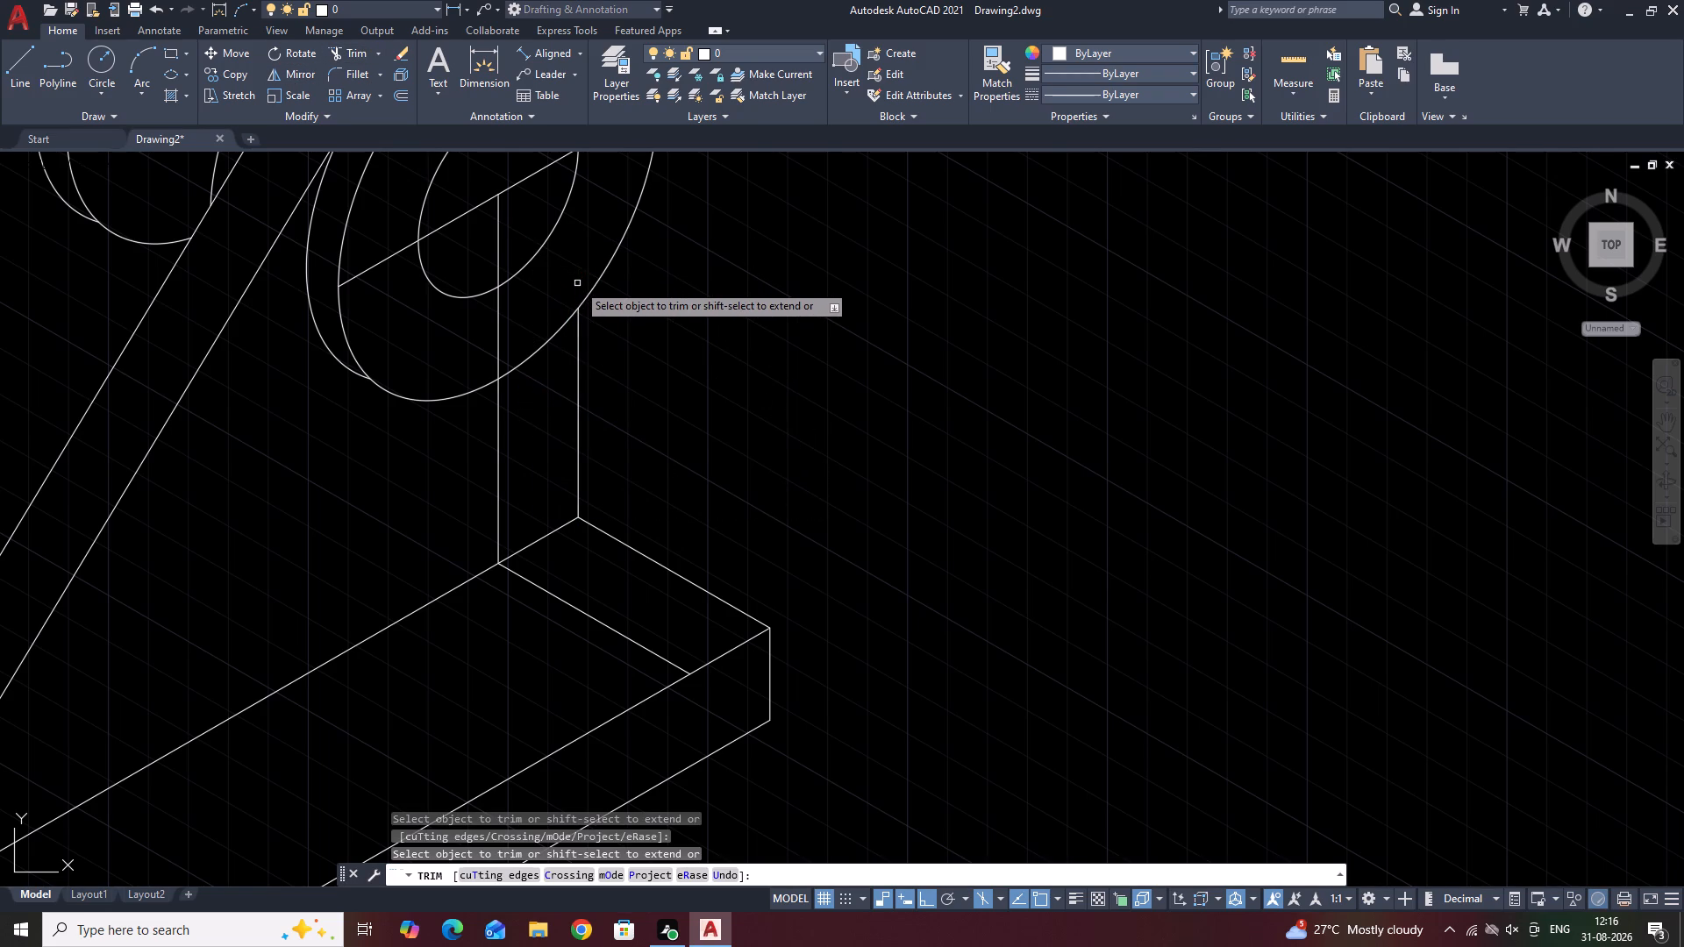
scroll(577, 283, down, 2)
key(space)
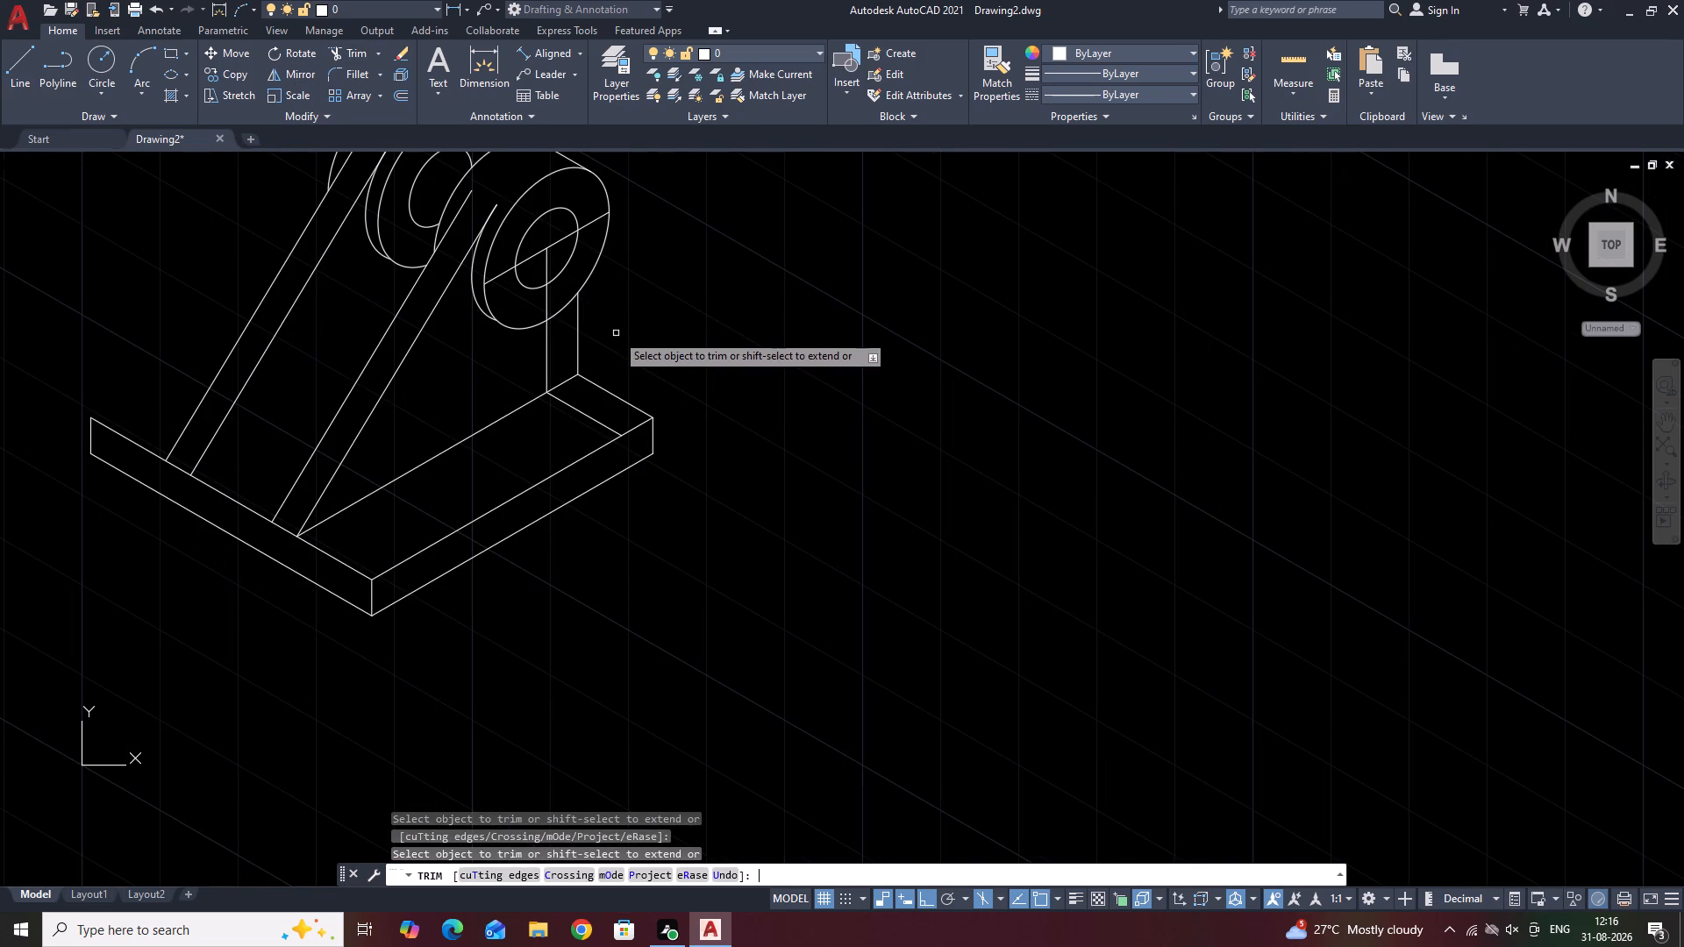
click(559, 241)
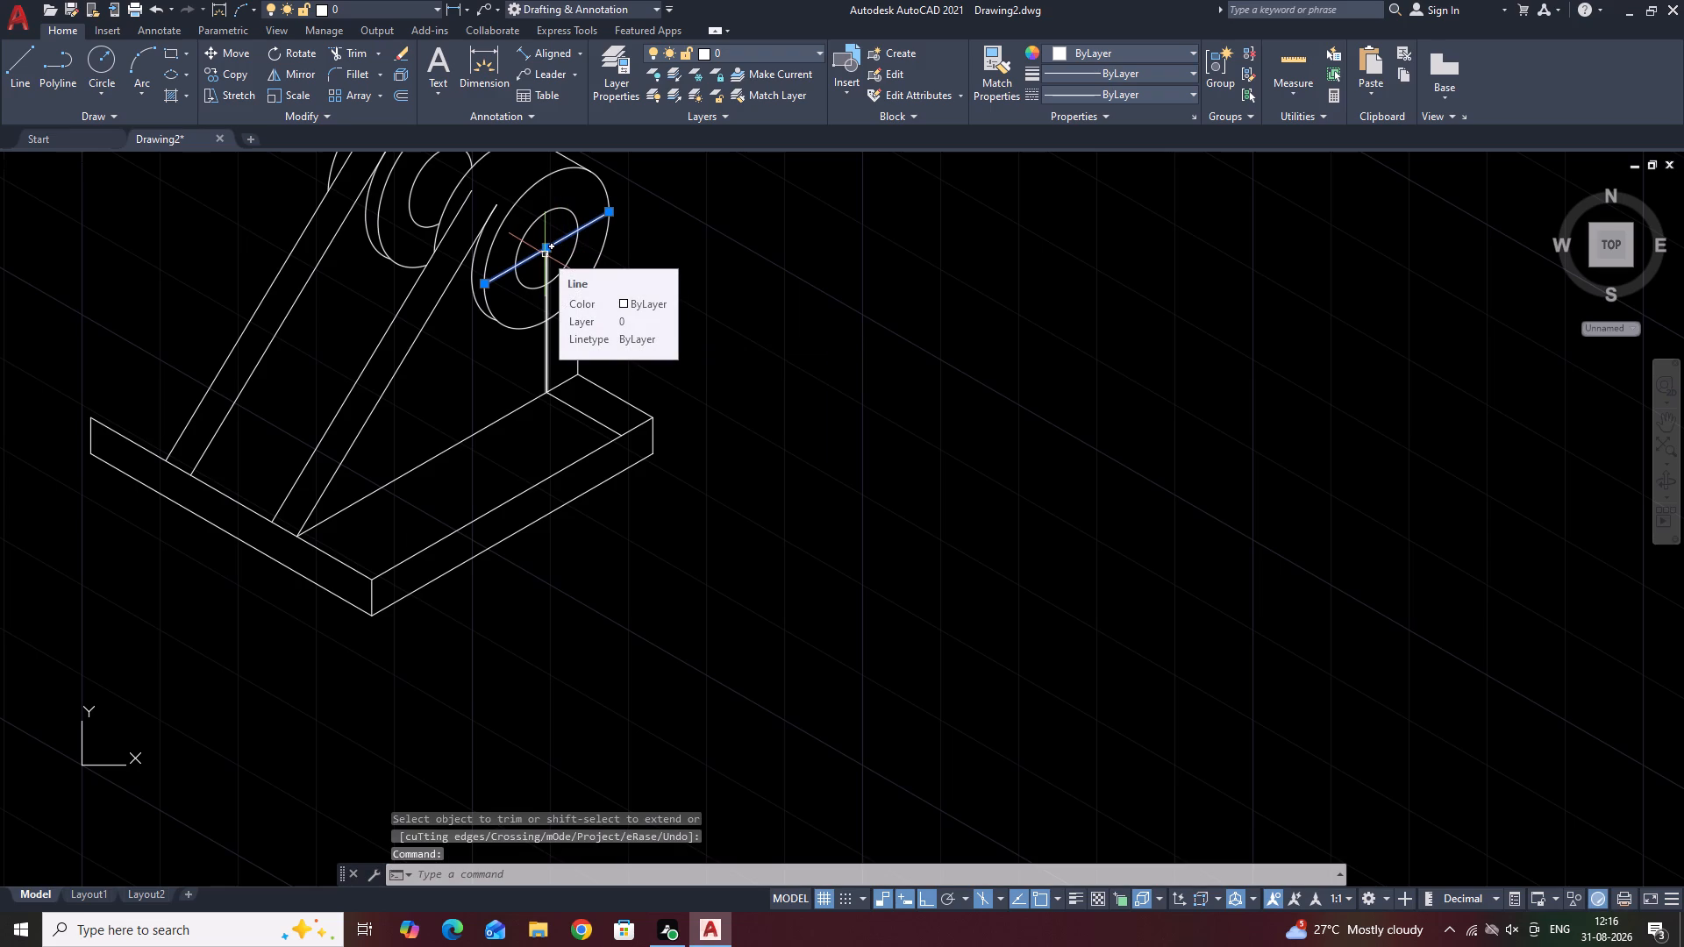
key(Escape)
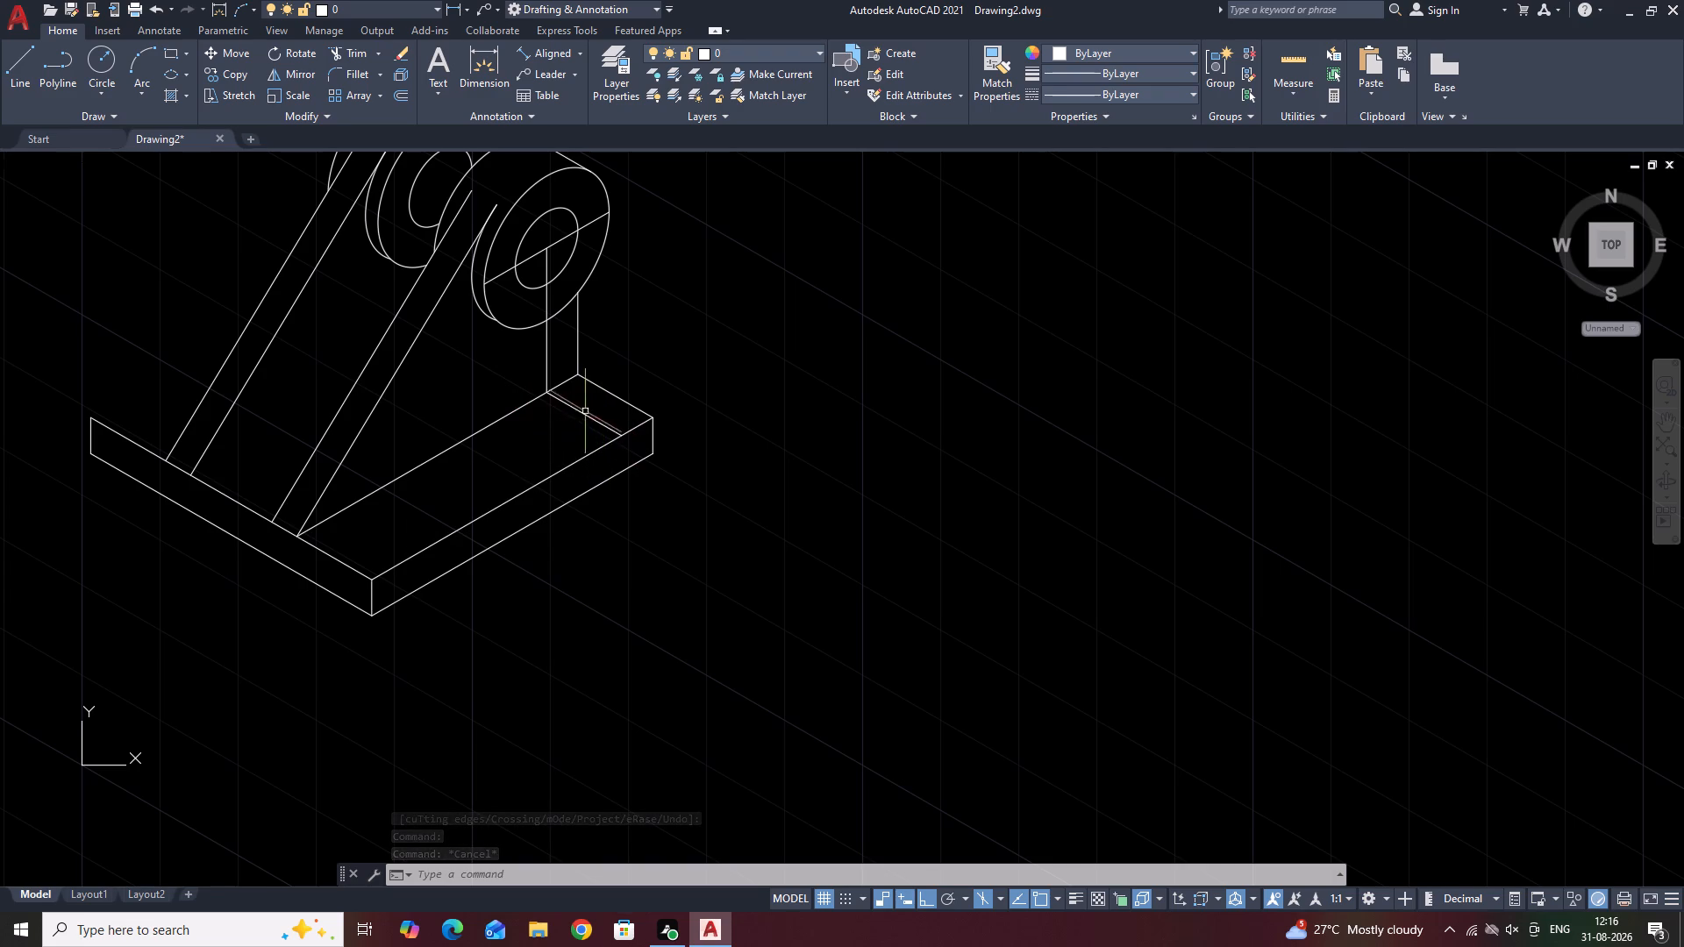
Draw a line on the top isoplane from the rear slanted support's inner foot at 30° to the front slanted support's edge.
middle_drag(518, 466, 696, 545)
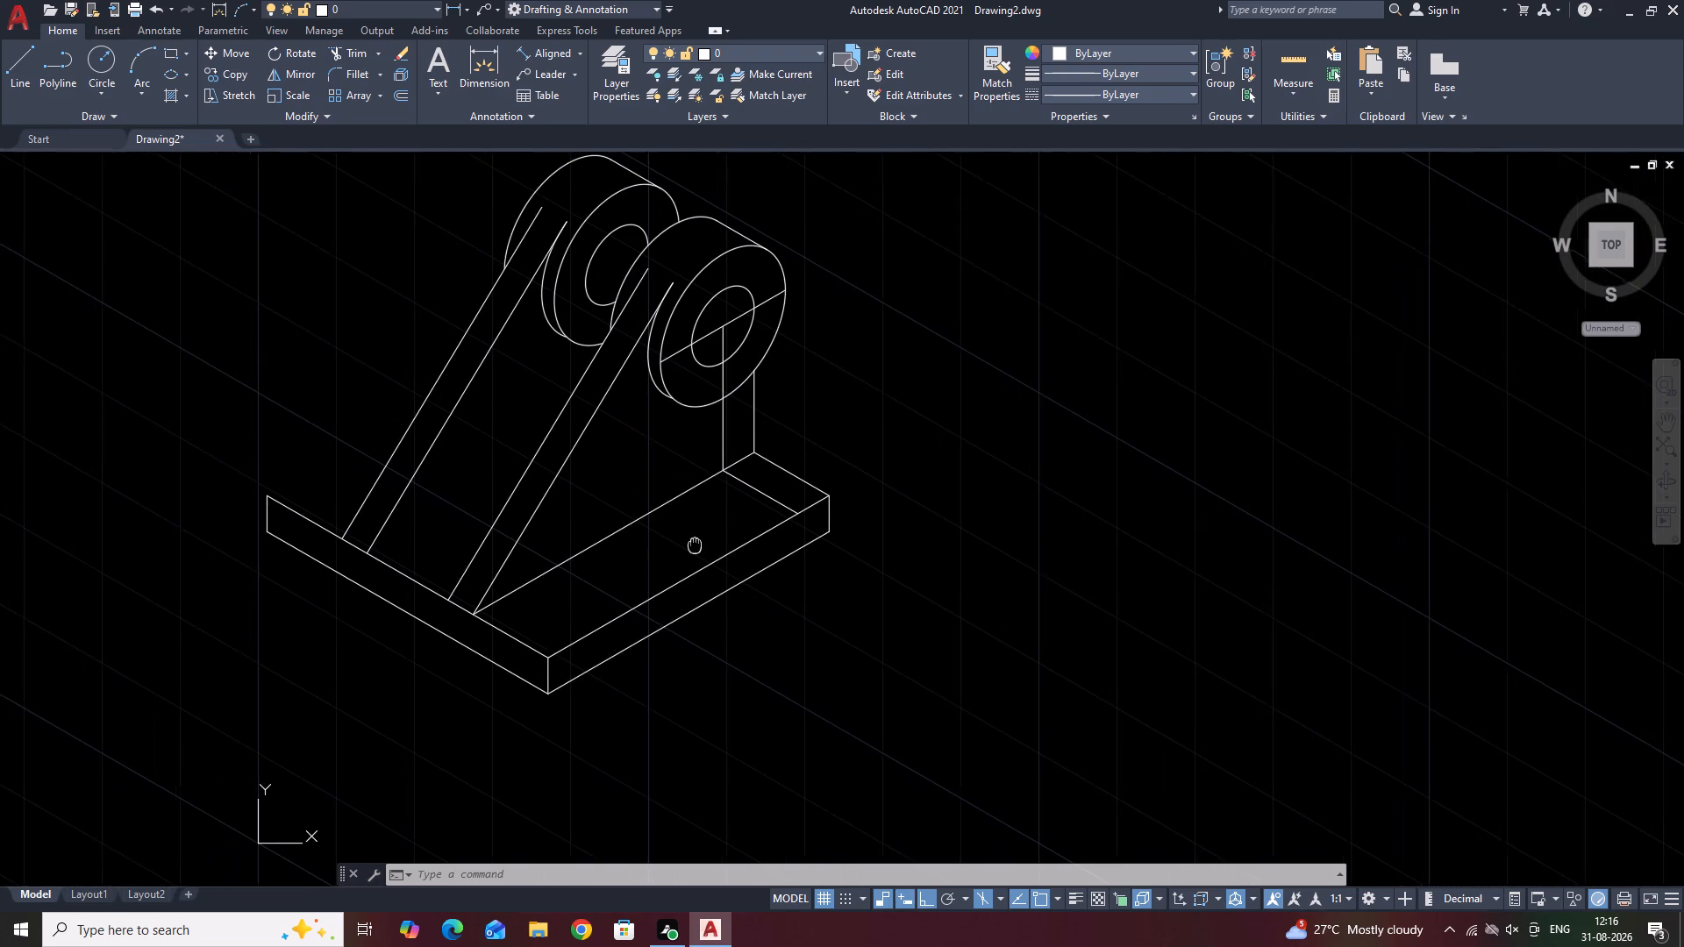
middle_drag(696, 545, 710, 550)
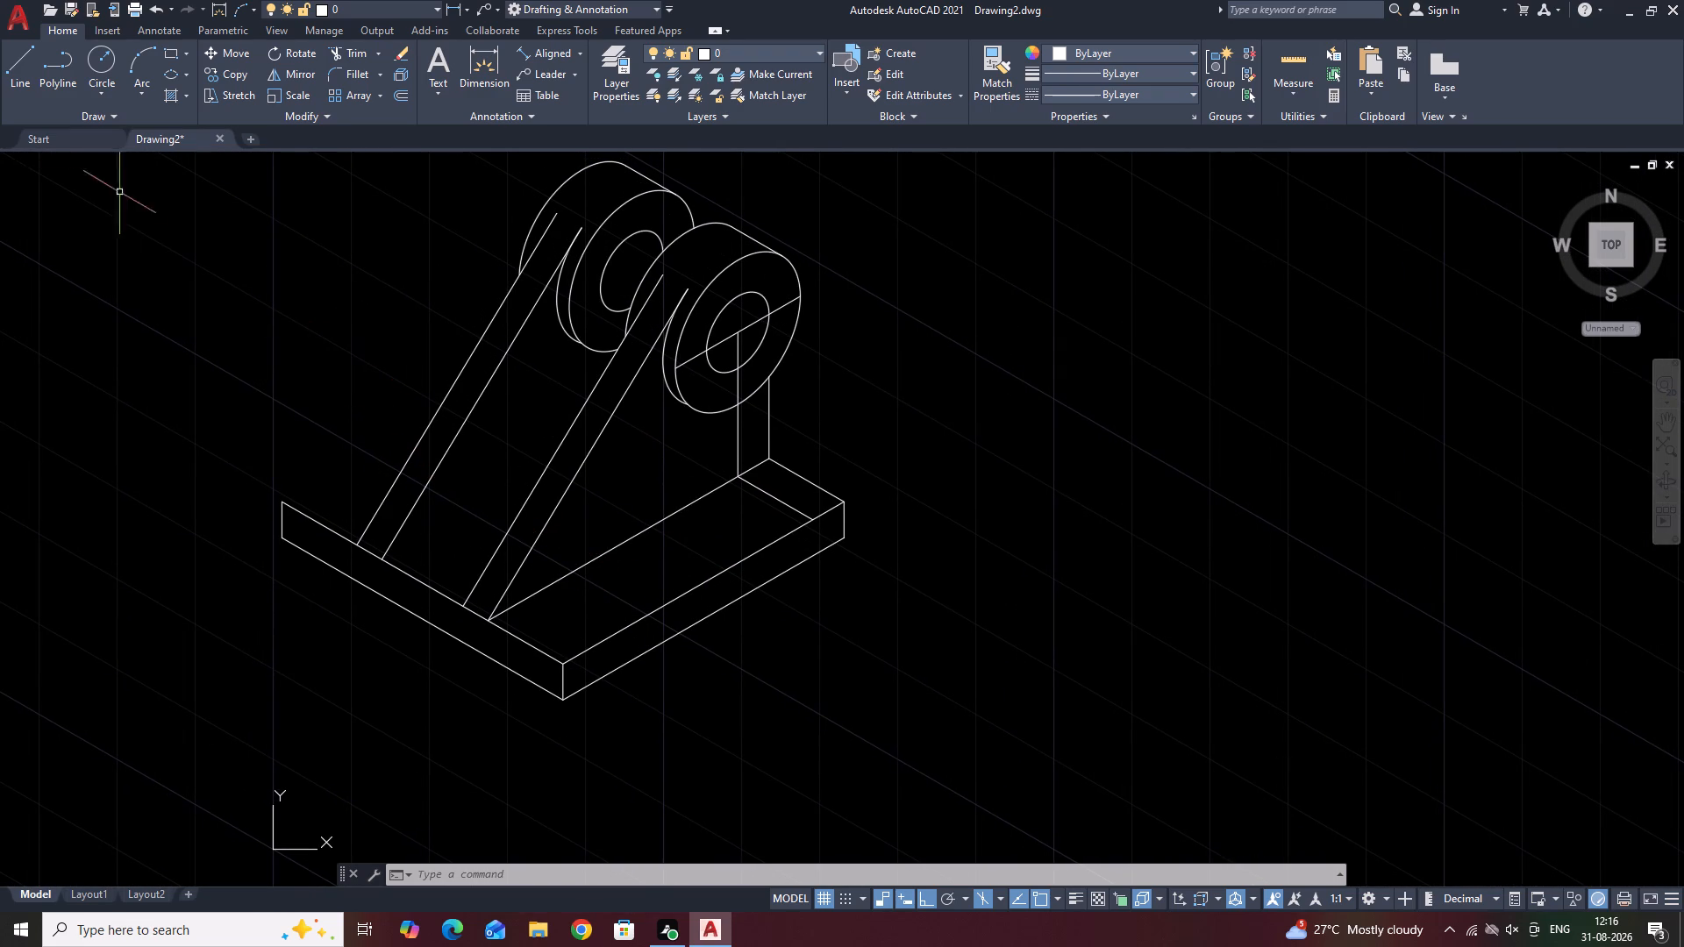
click(22, 63)
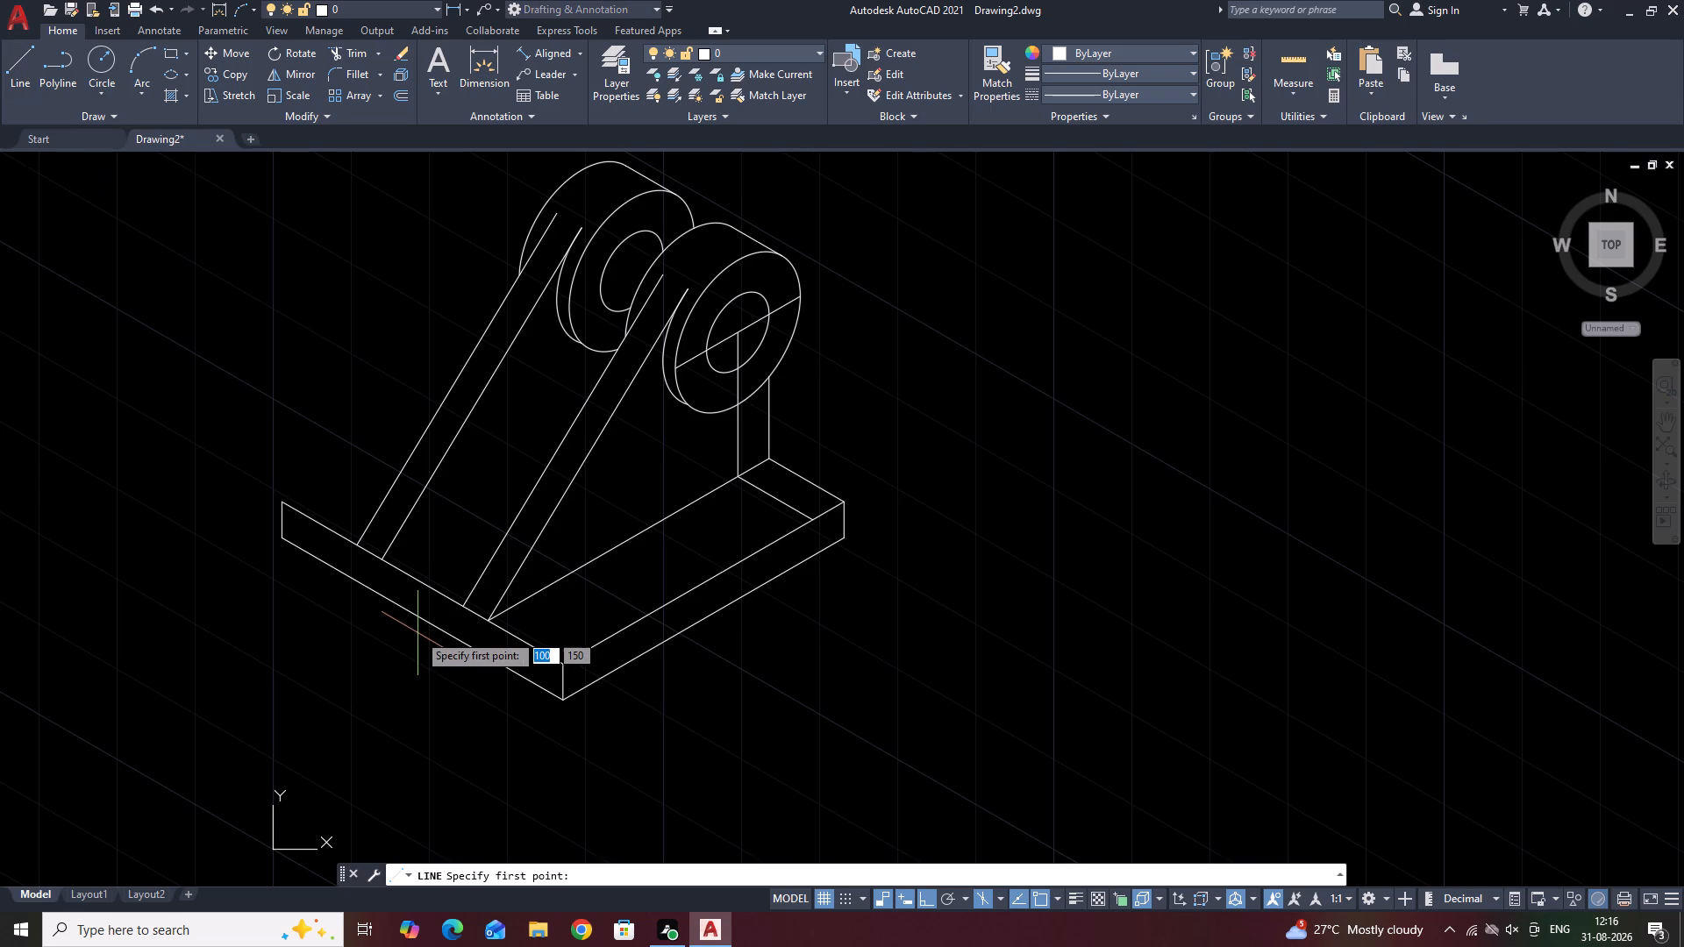
click(382, 561)
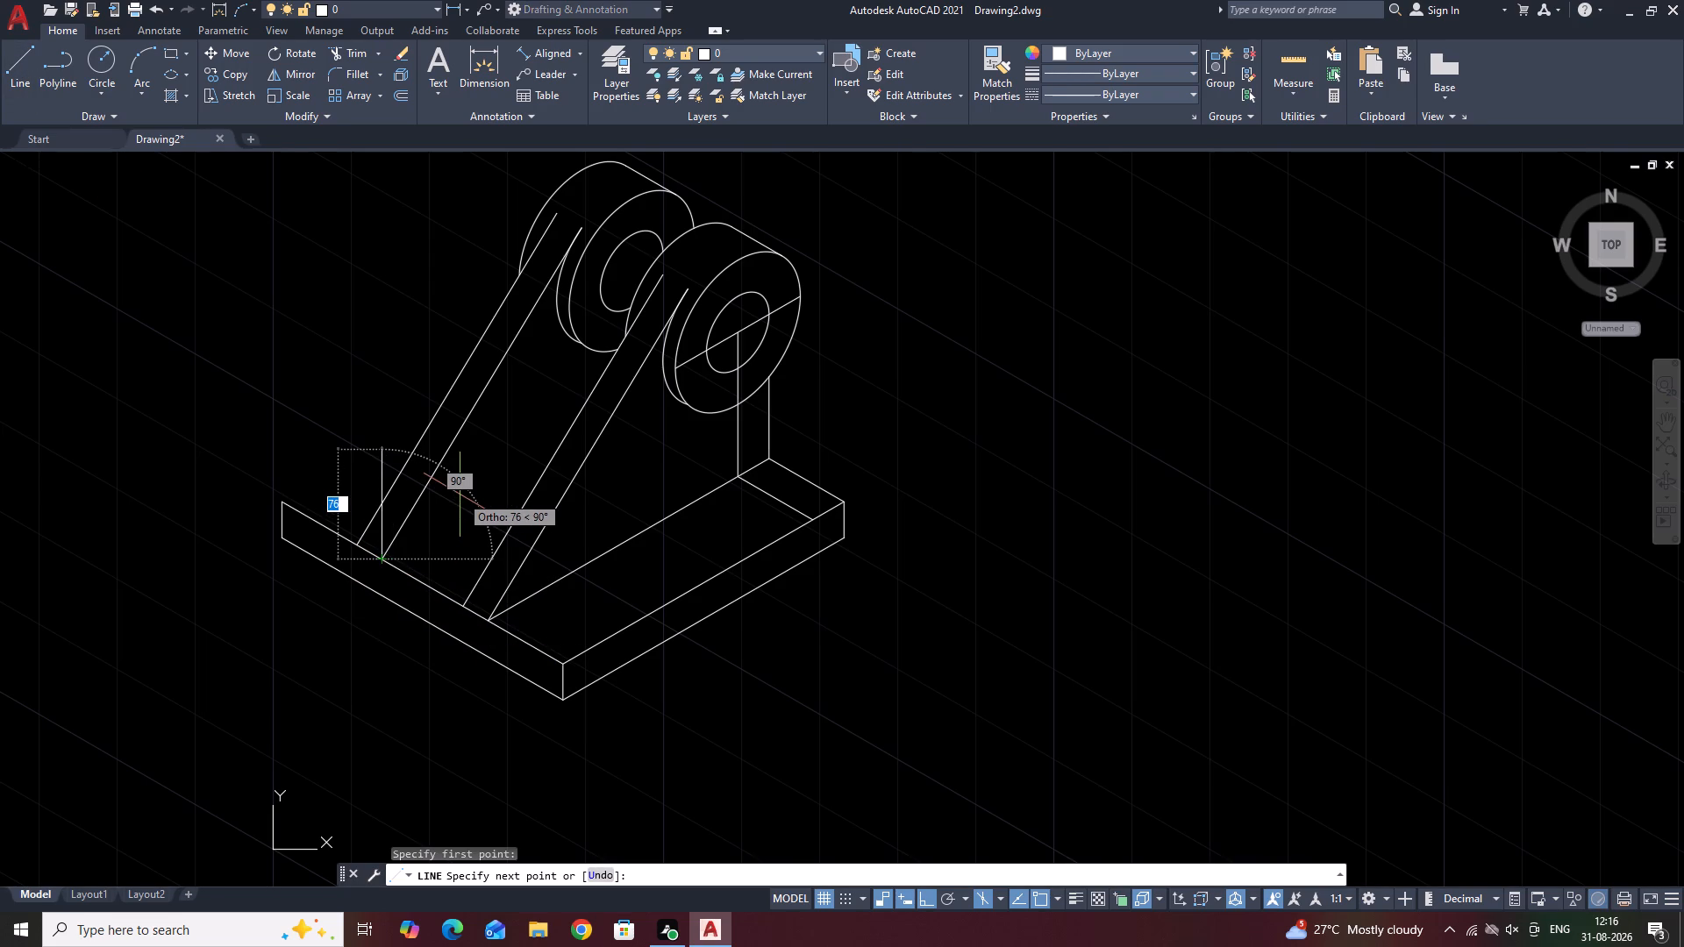
key(F5)
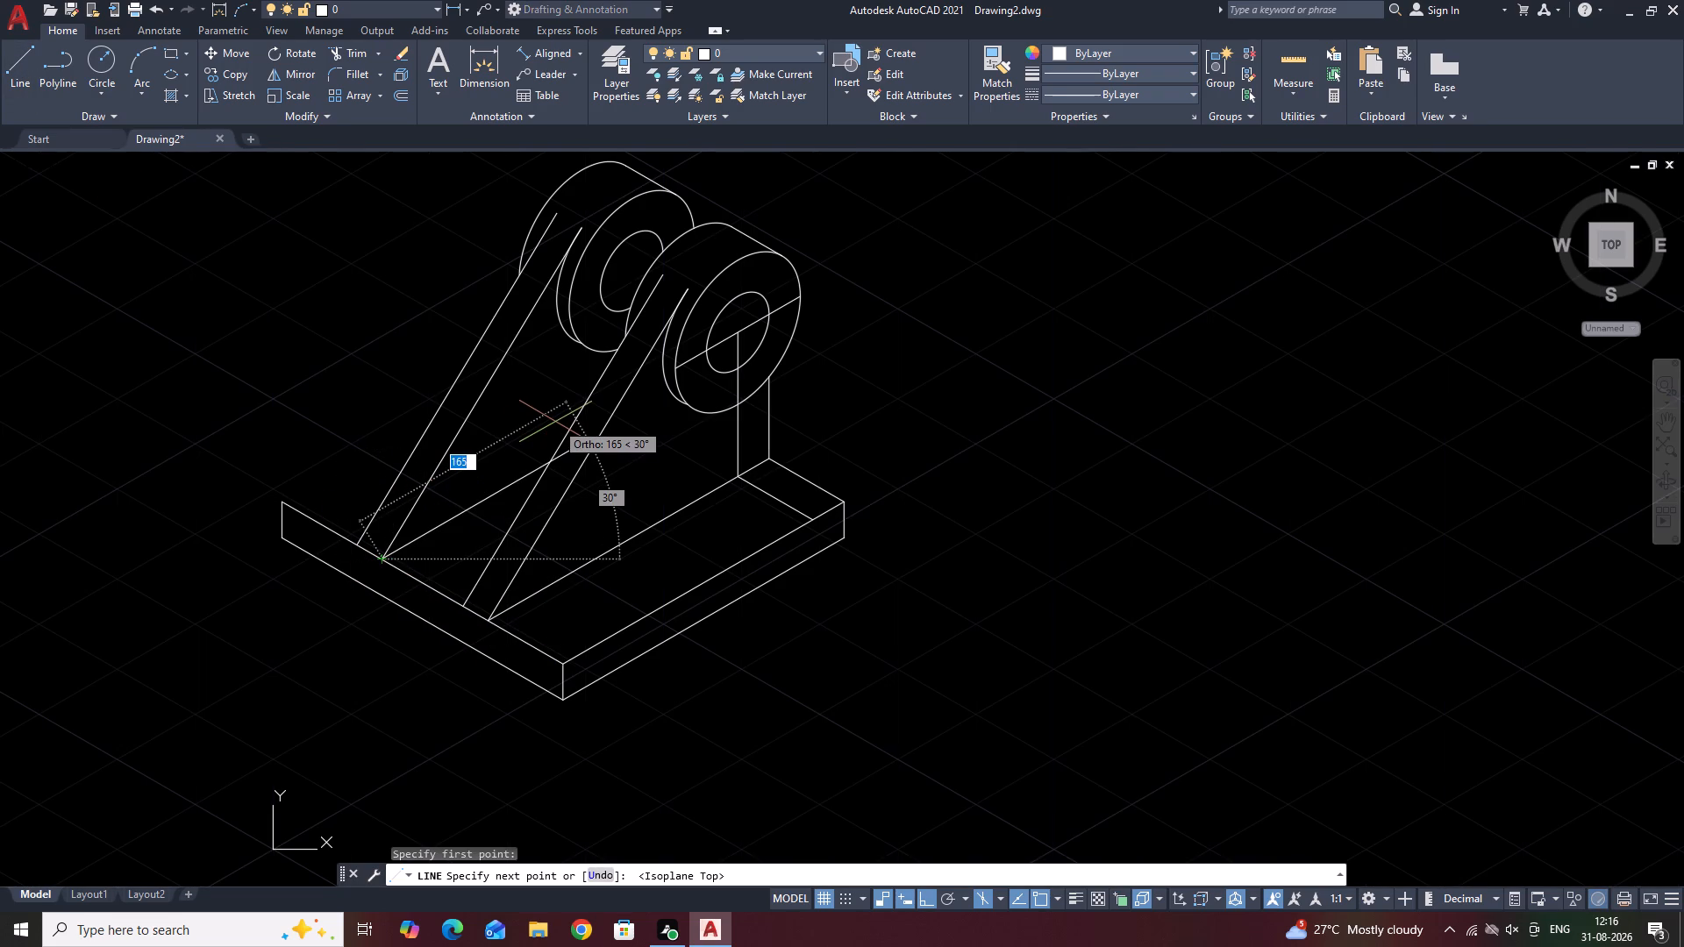
scroll(555, 422, up, 1)
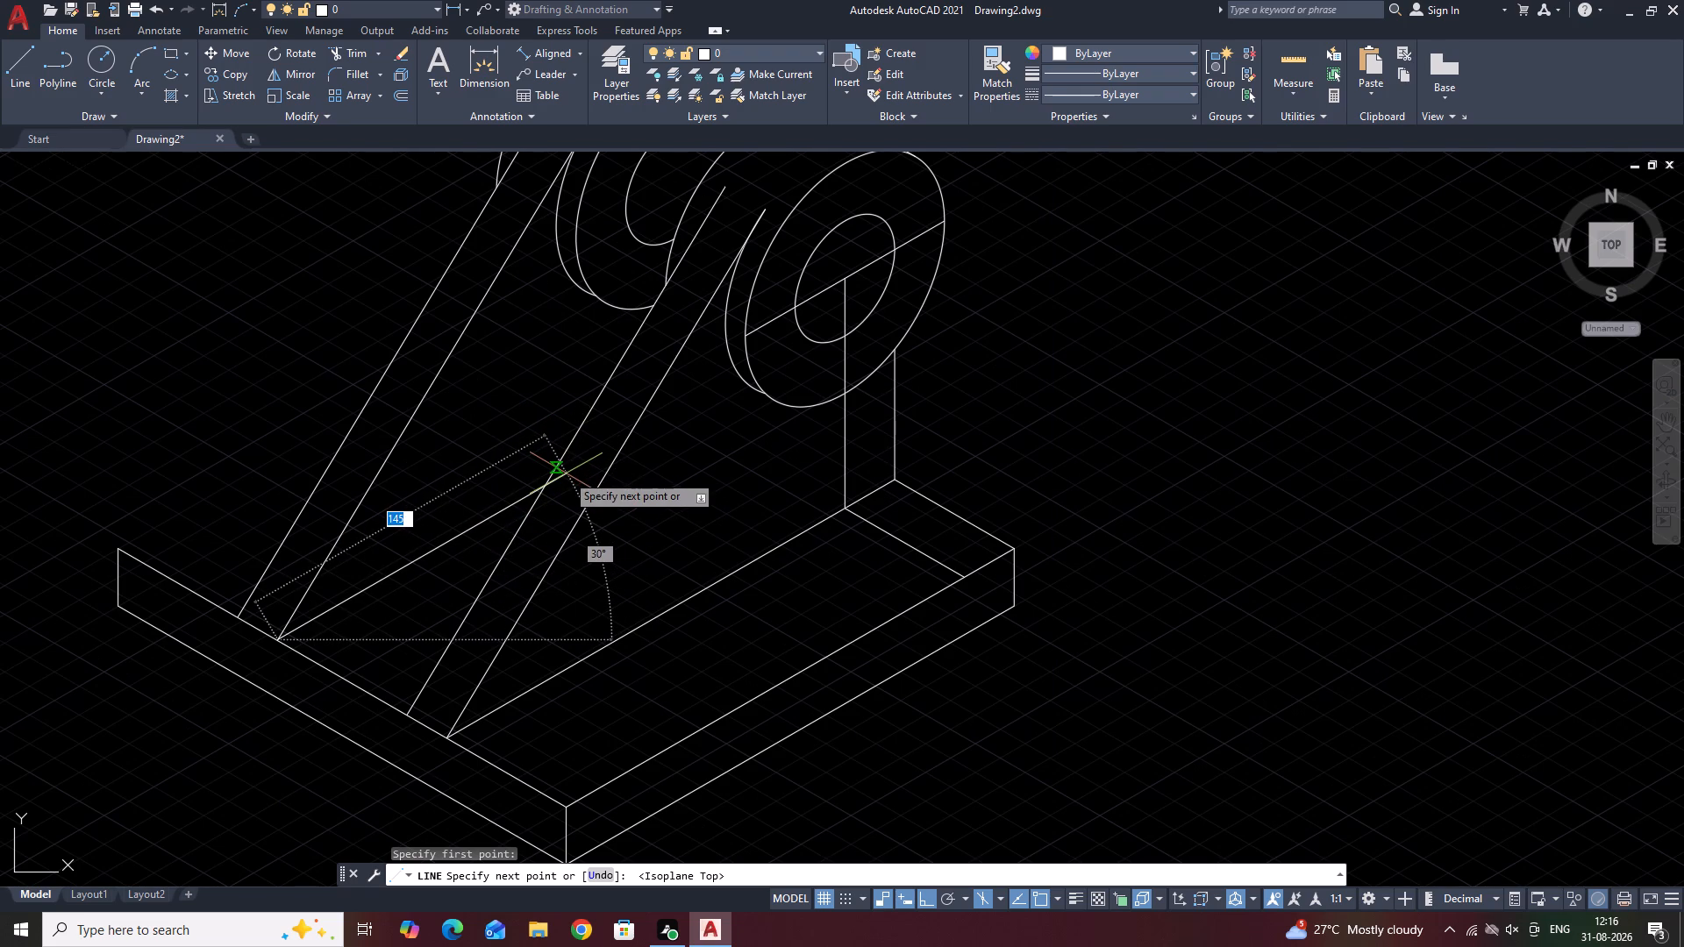
click(566, 473)
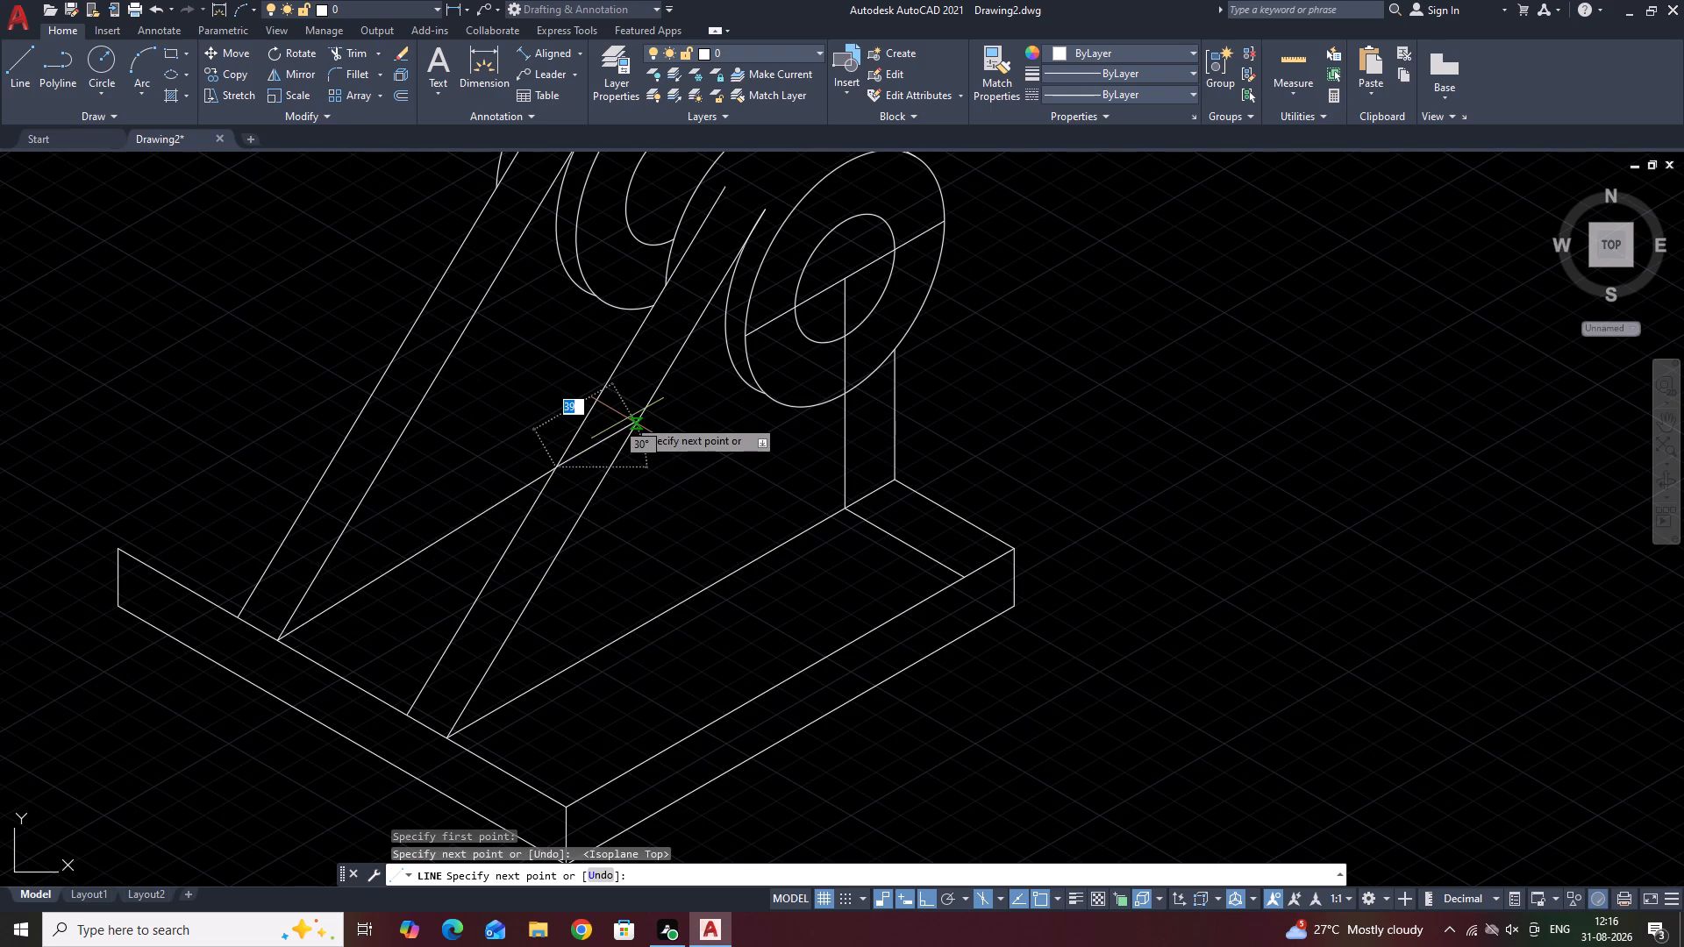
key(space)
Draw a line about 142 mm long at 30° from the base's open top corner past the rear slanted support's outer edge.
scroll(461, 580, up, 2)
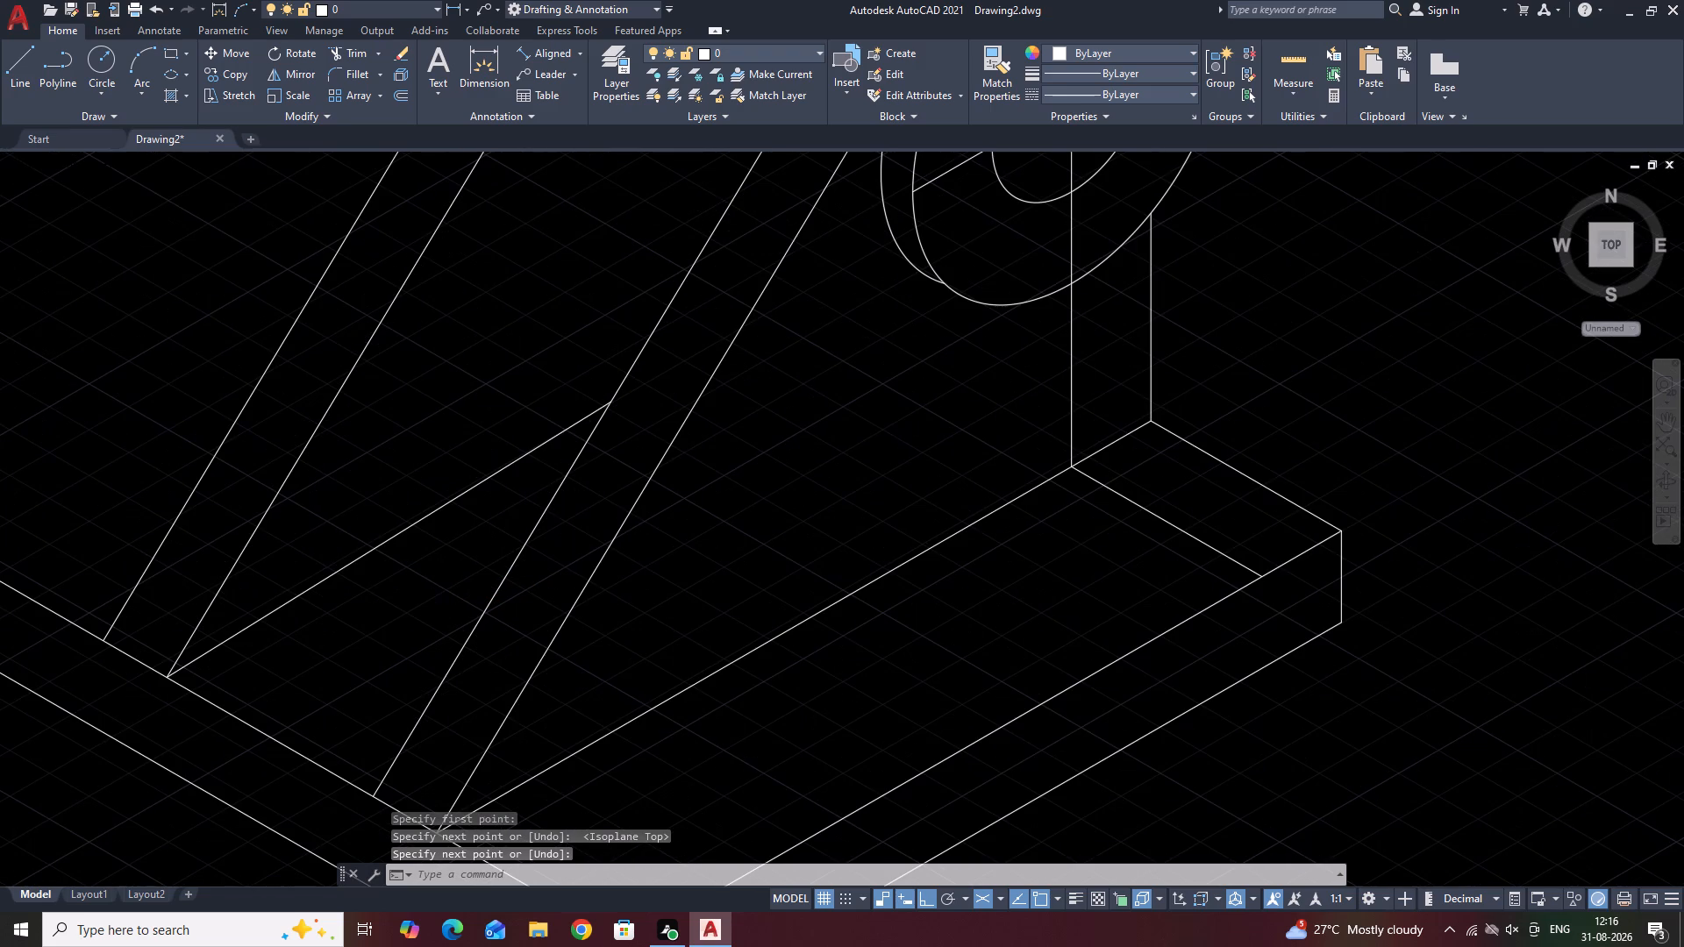
scroll(461, 580, down, 3)
middle_drag(444, 609, 542, 624)
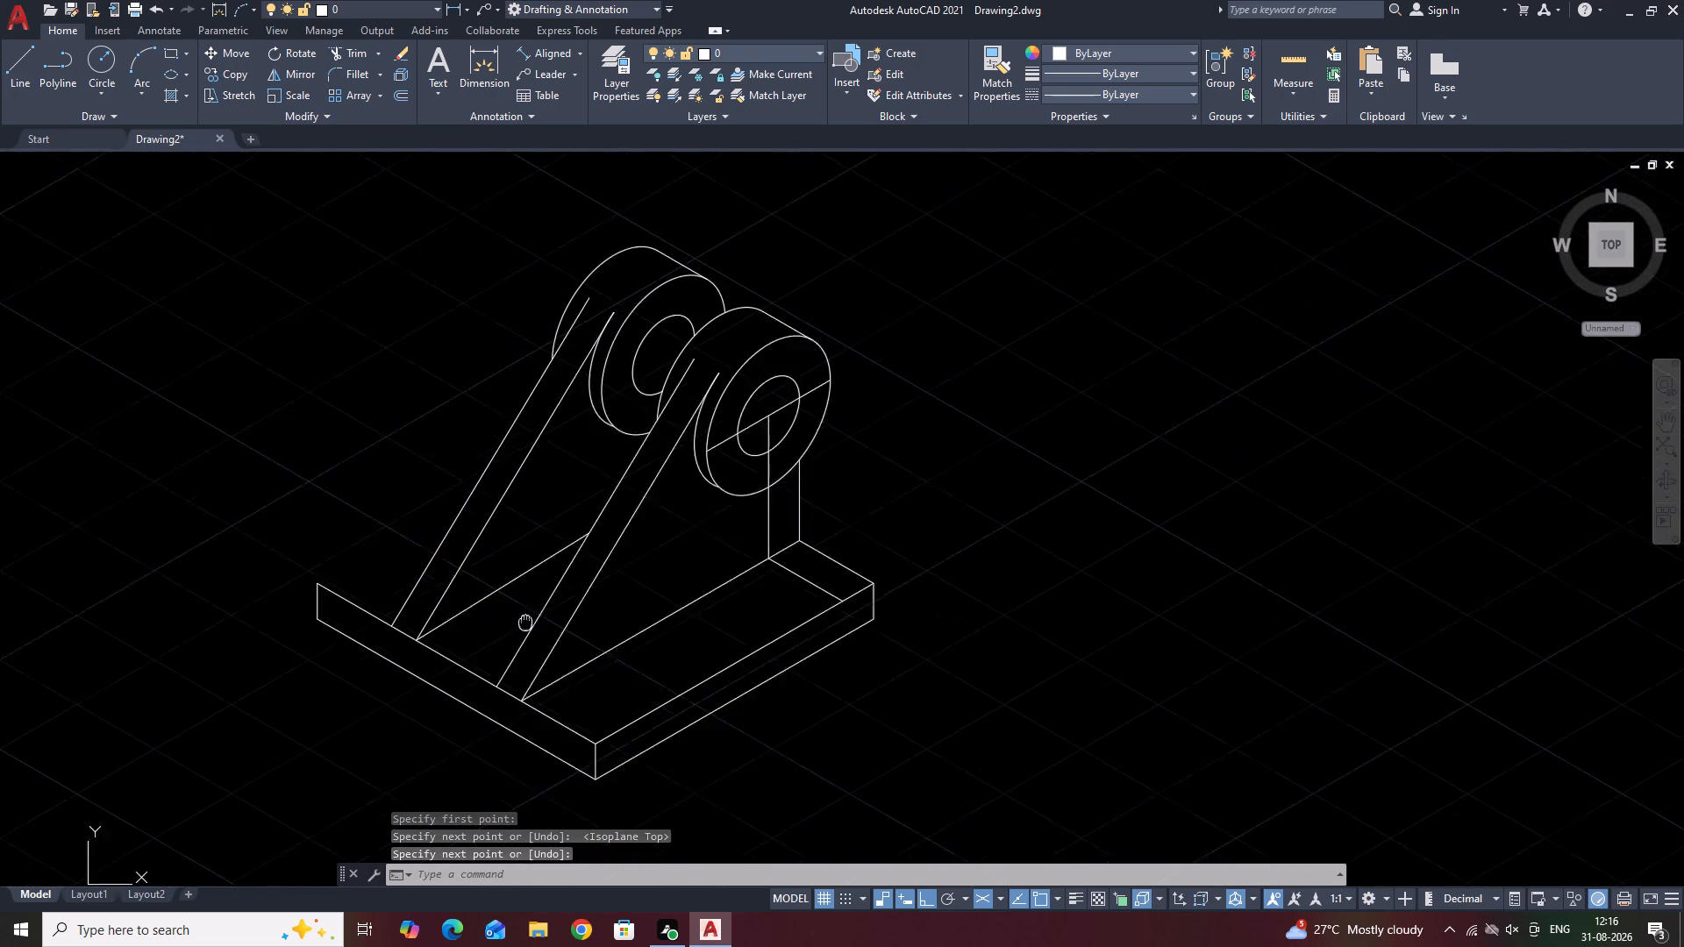
middle_drag(542, 624, 628, 637)
click(21, 60)
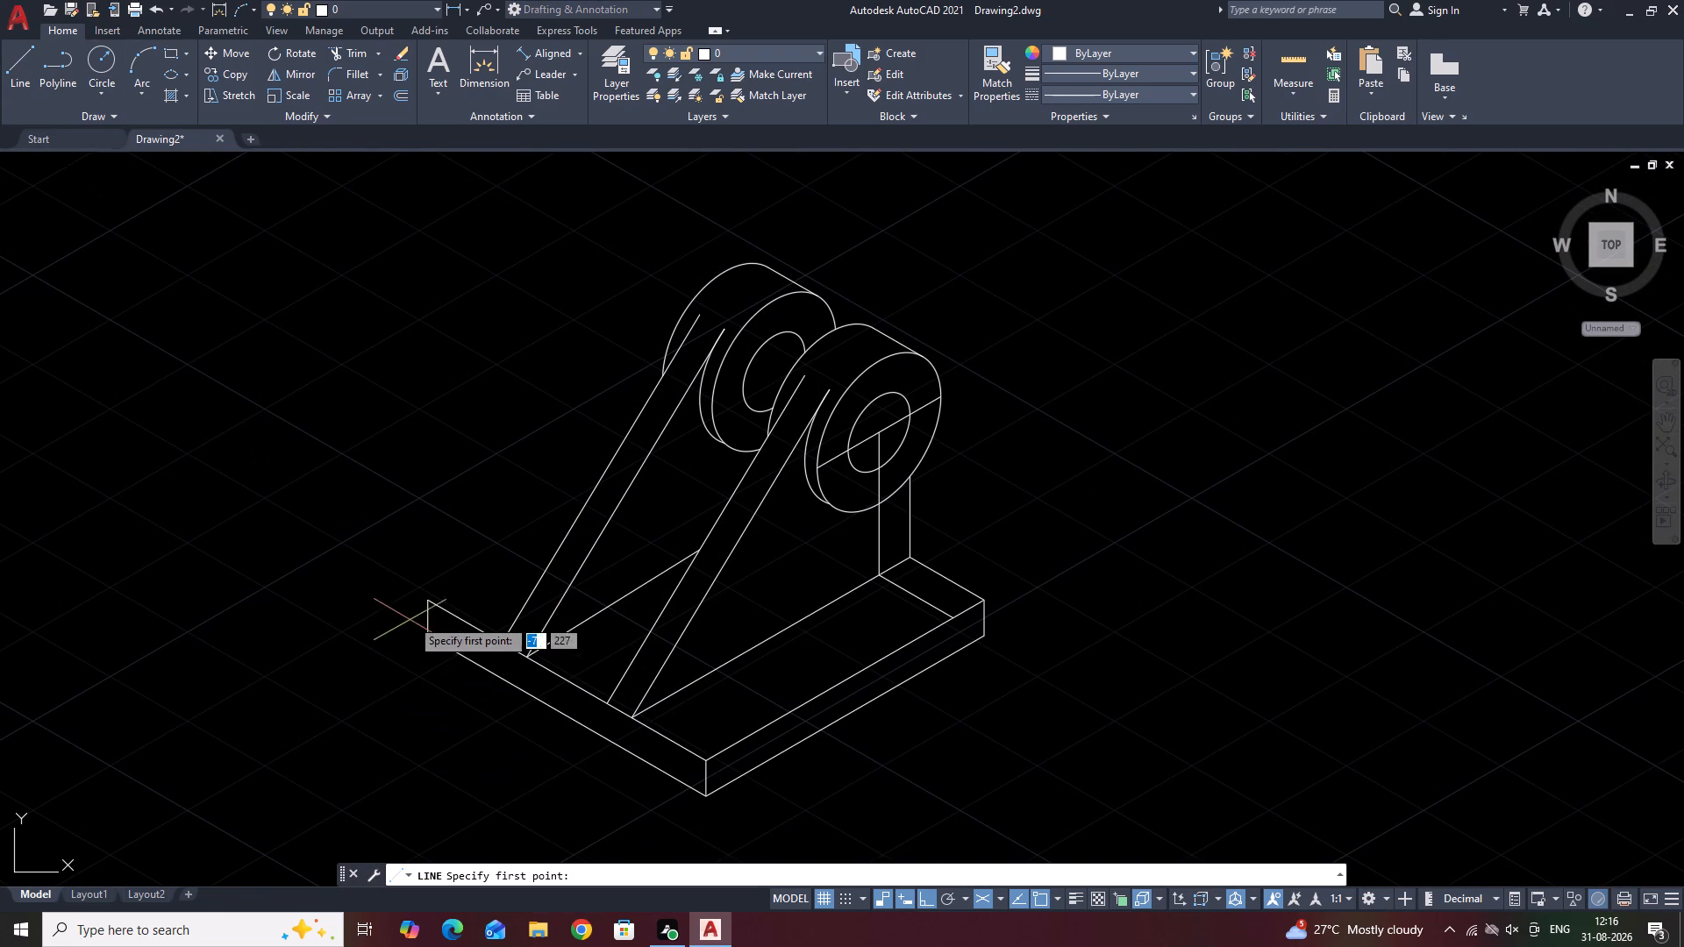
click(427, 600)
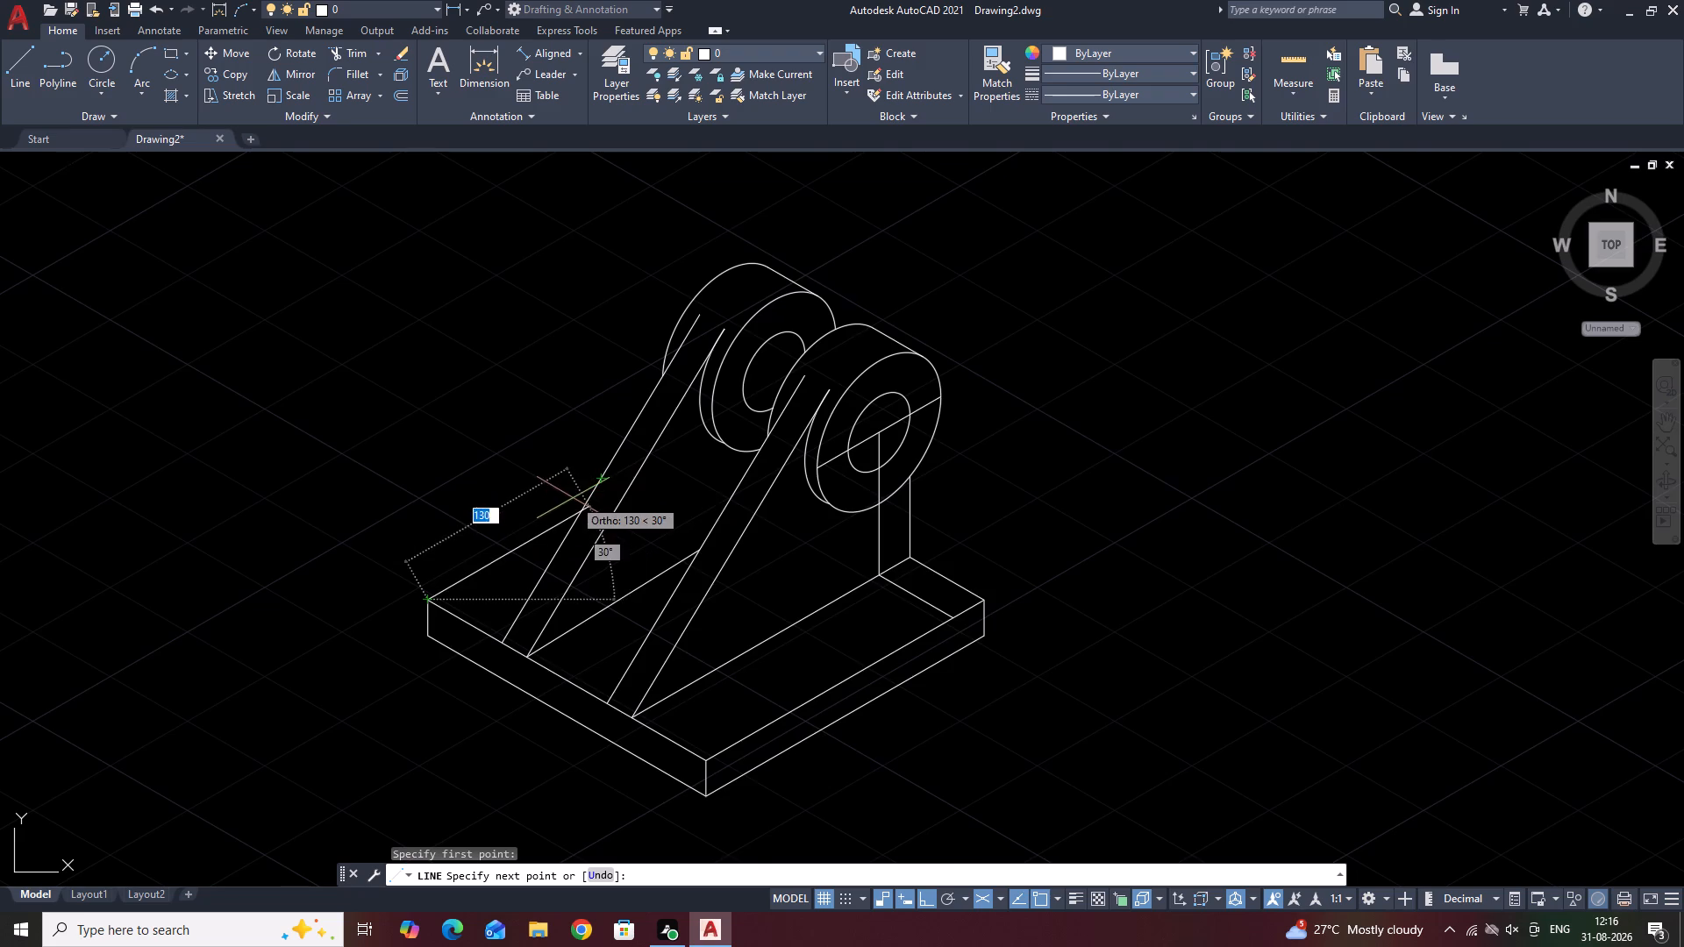
scroll(573, 498, up, 1)
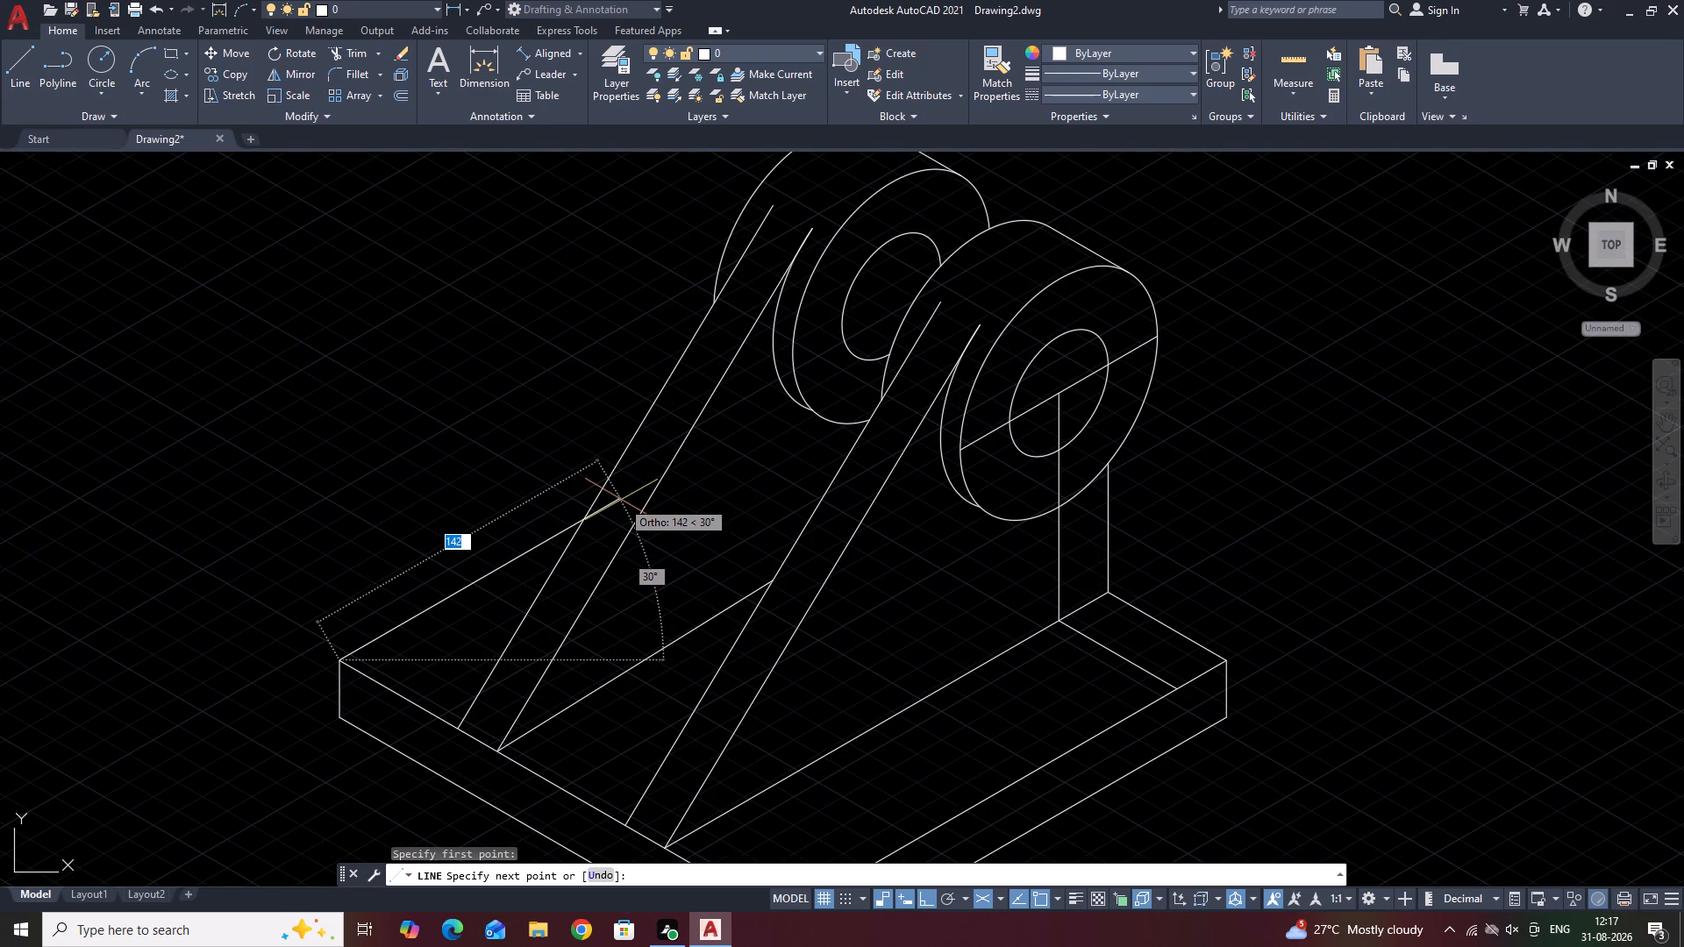
click(621, 500)
key(space)
Trim the end of the base's rear top edge that overshoots into the rear slanted support.
click(357, 53)
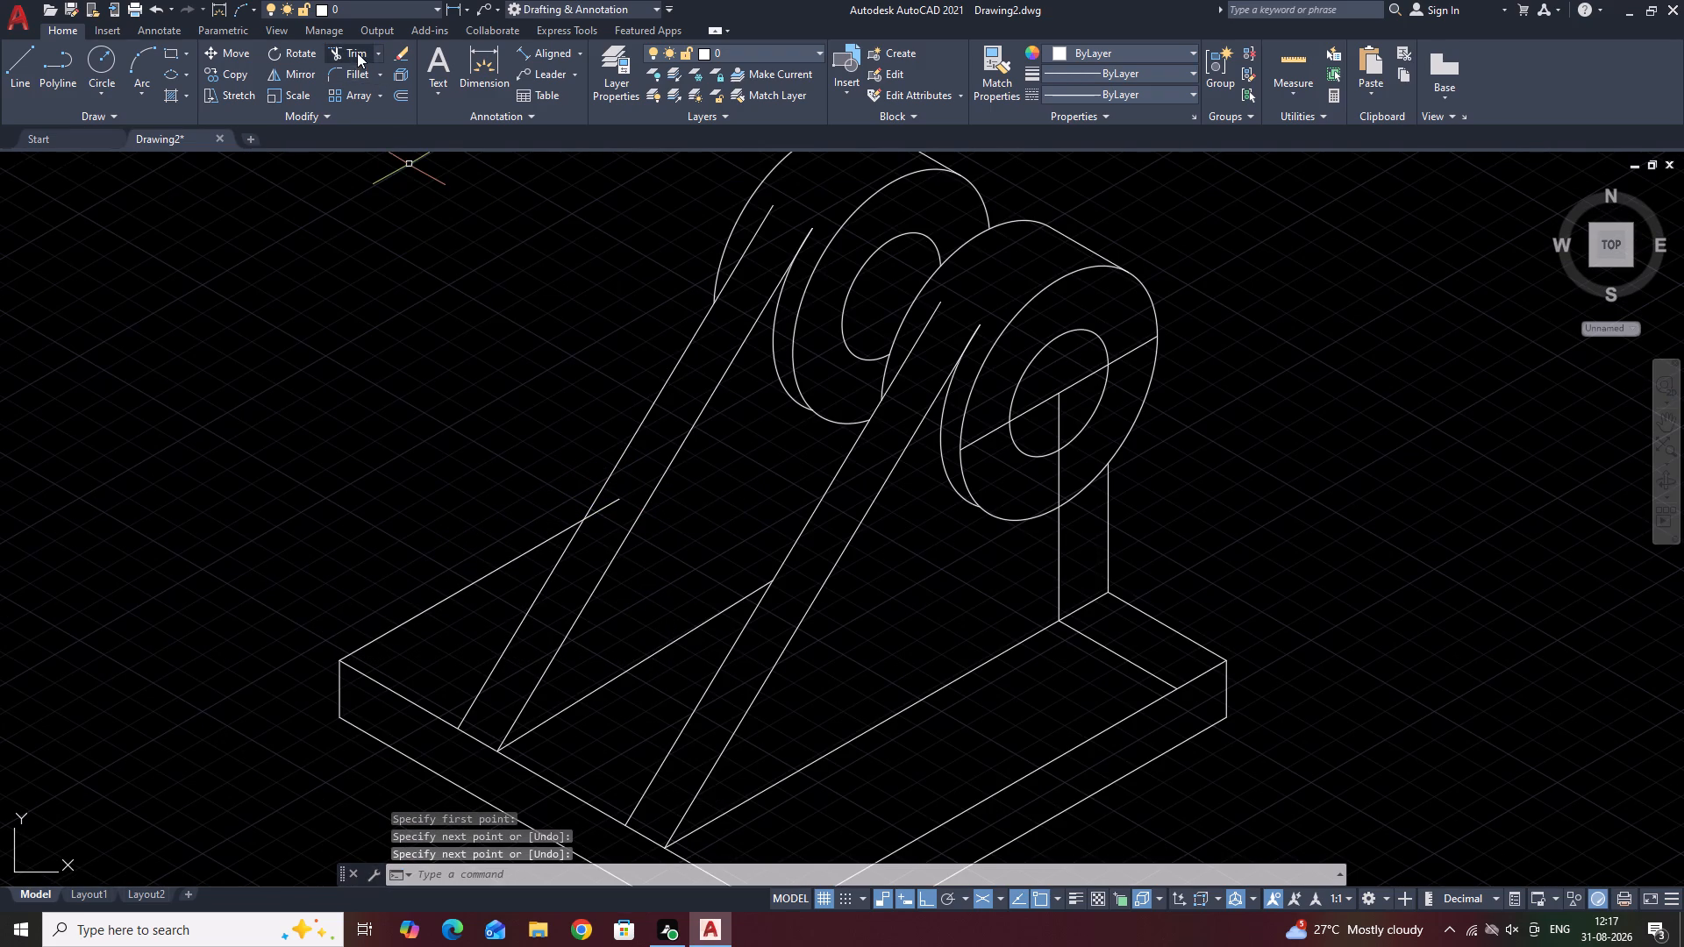
click(604, 507)
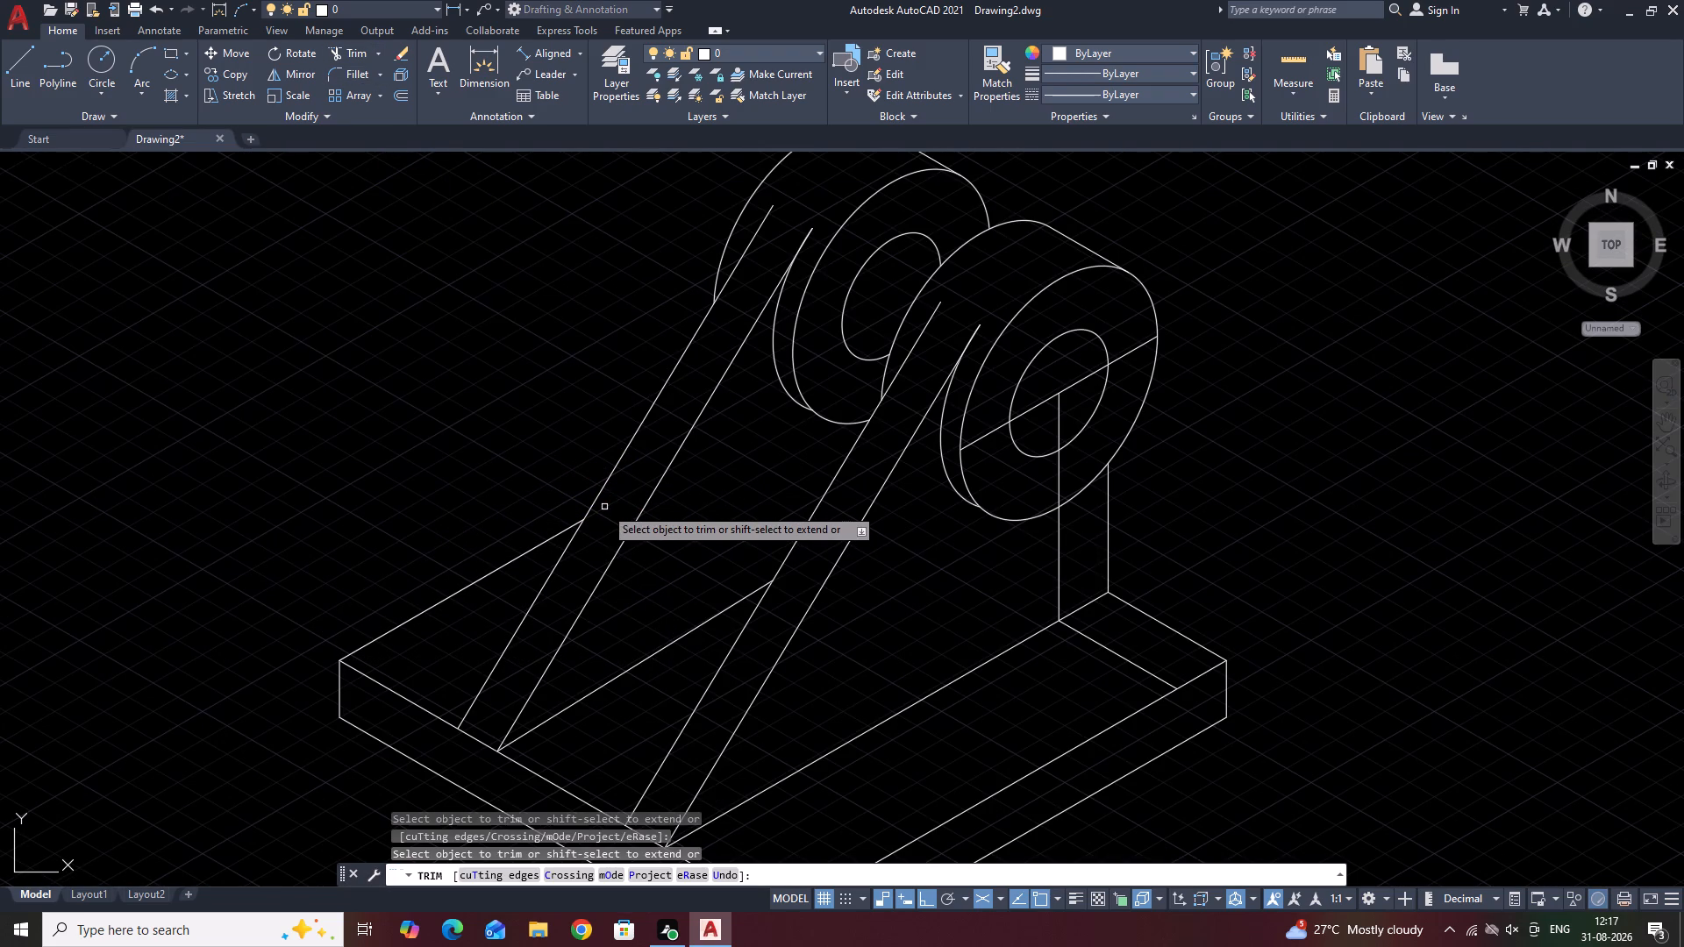
scroll(604, 507, down, 2)
key(space)
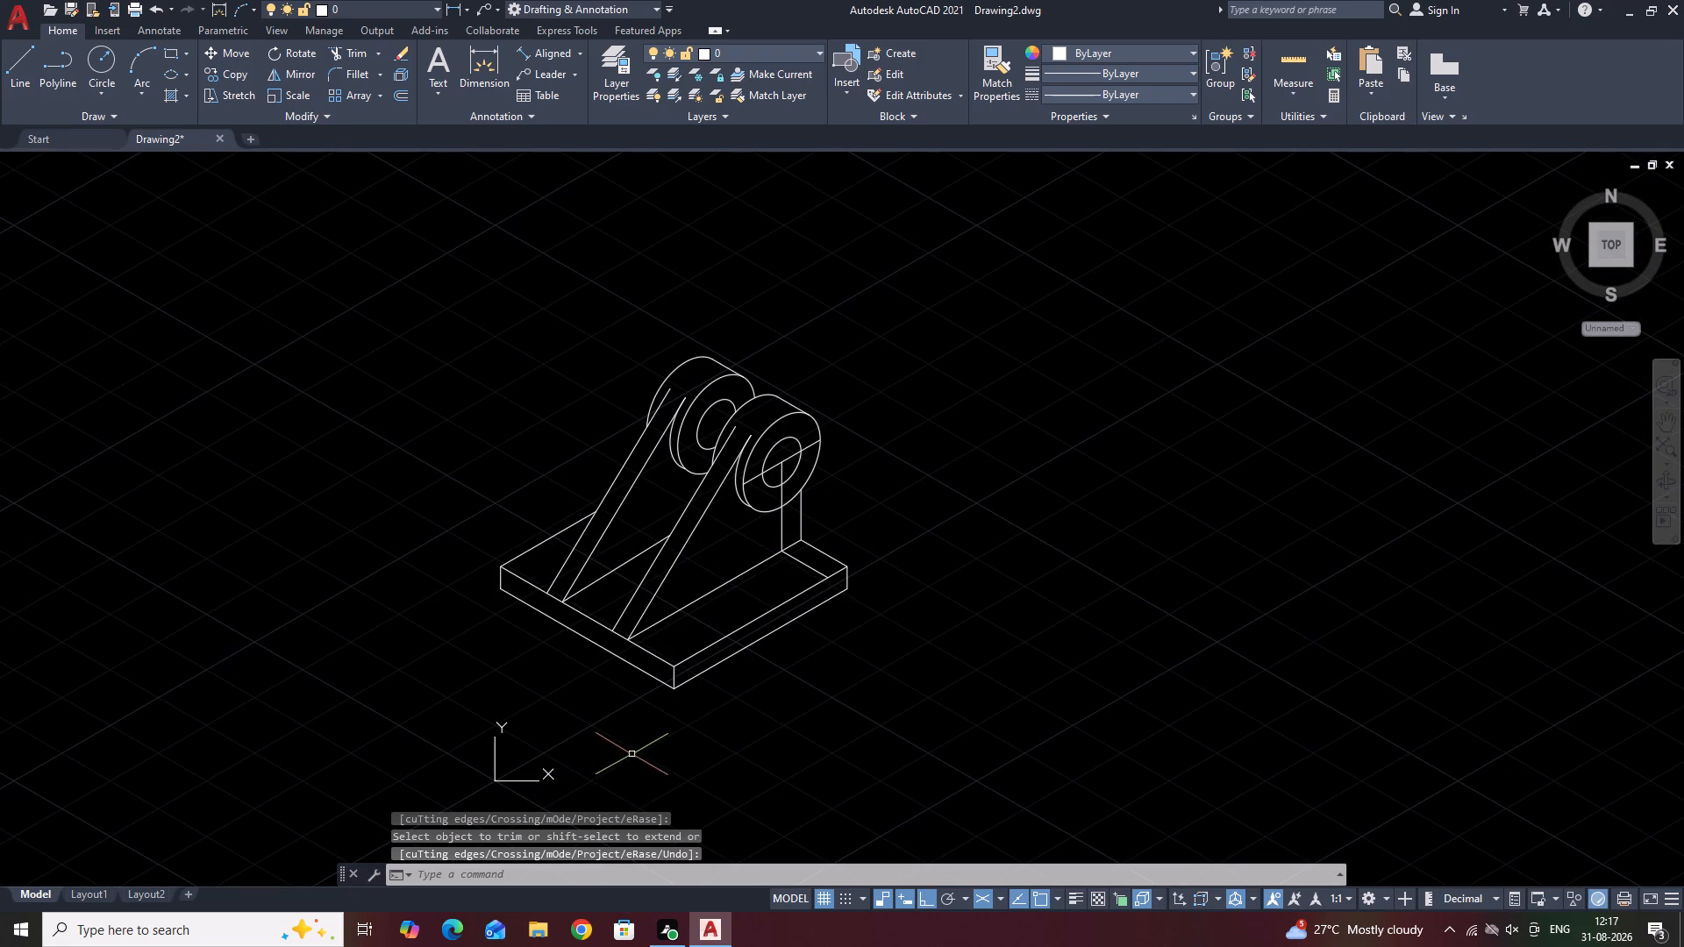
Copy the base's long front top edge 25 mm inward across the top face.
middle_drag(631, 754, 583, 723)
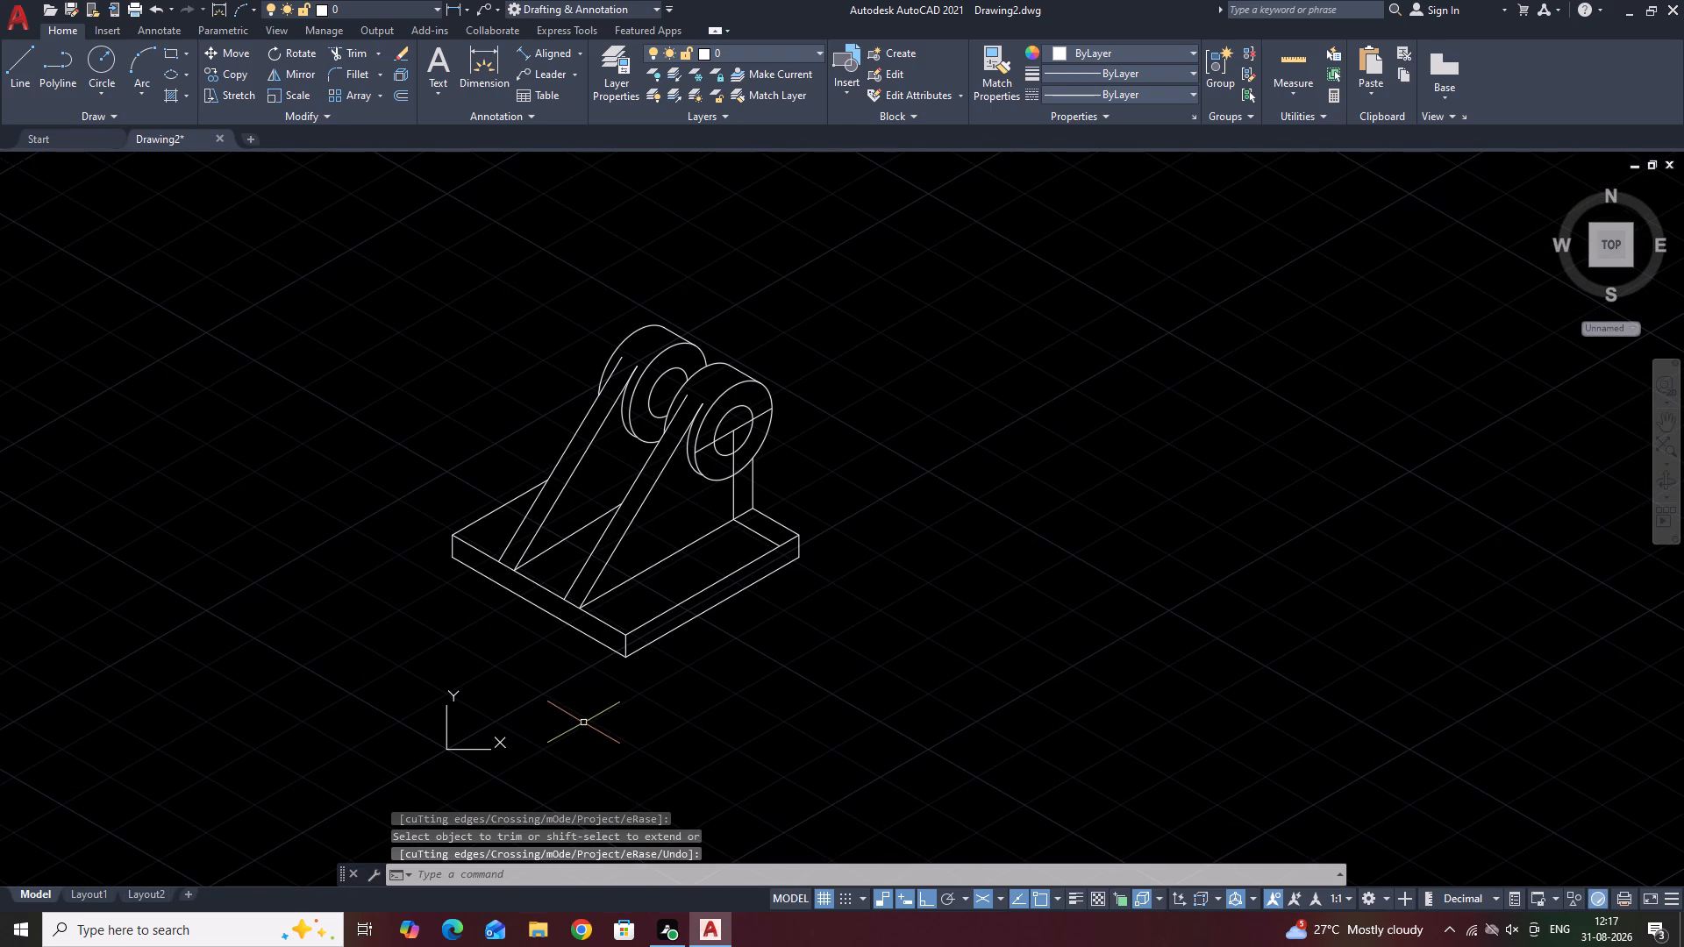
scroll(582, 683, up, 1)
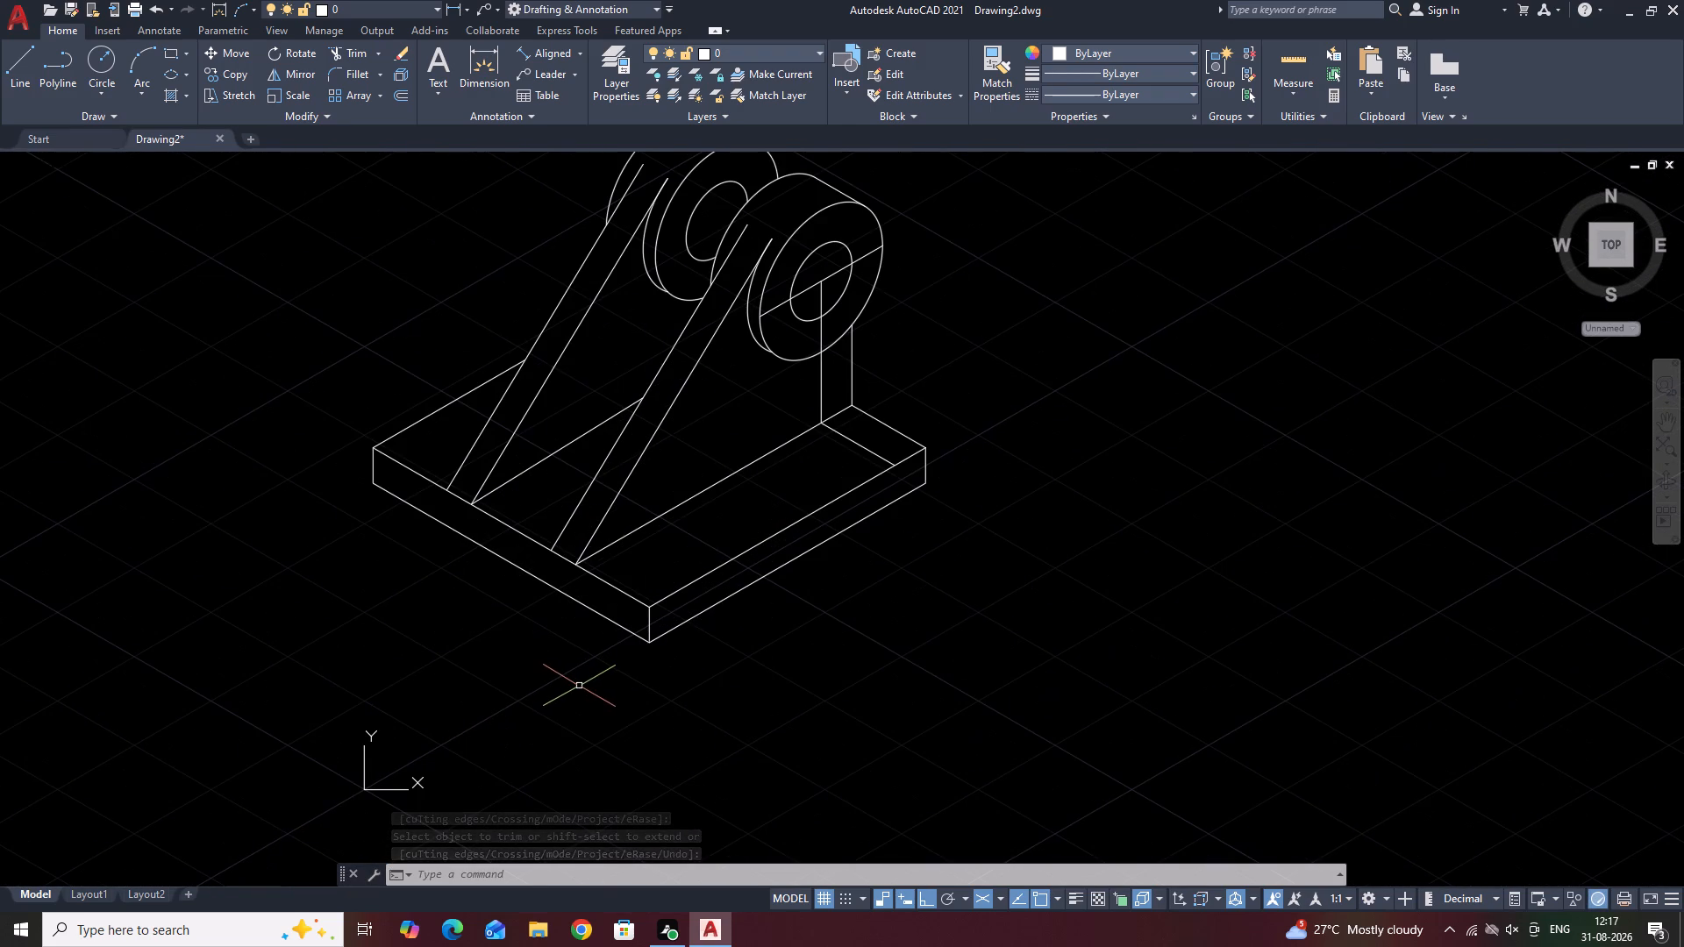
middle_drag(612, 673, 557, 780)
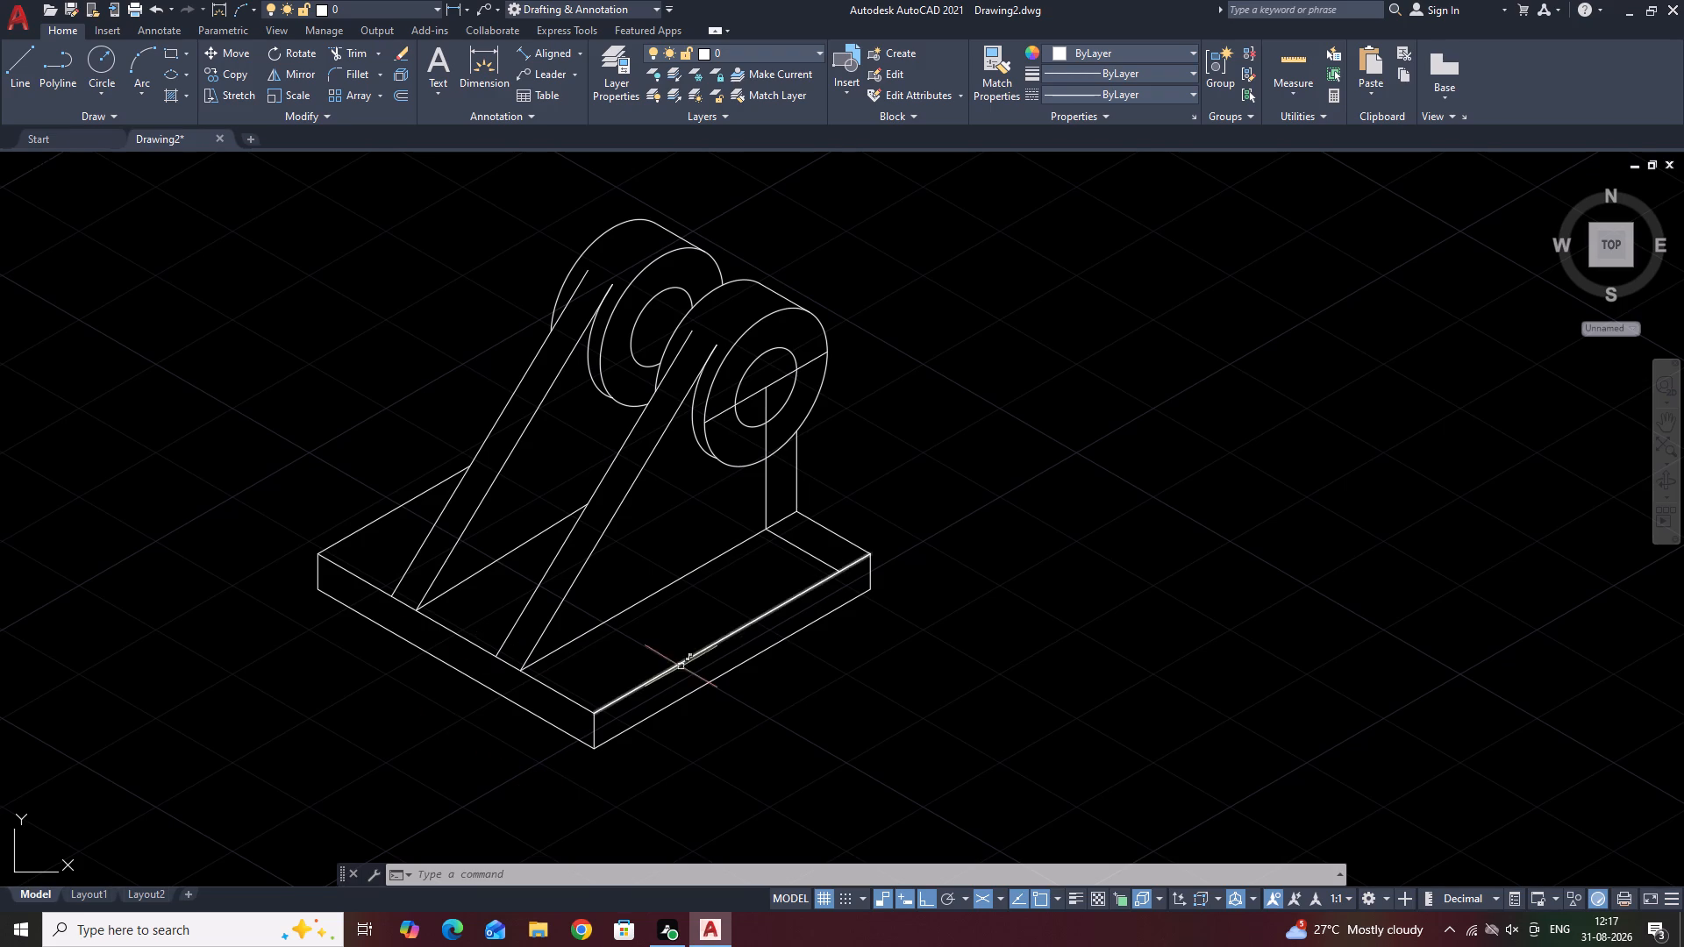
scroll(861, 569, up, 1)
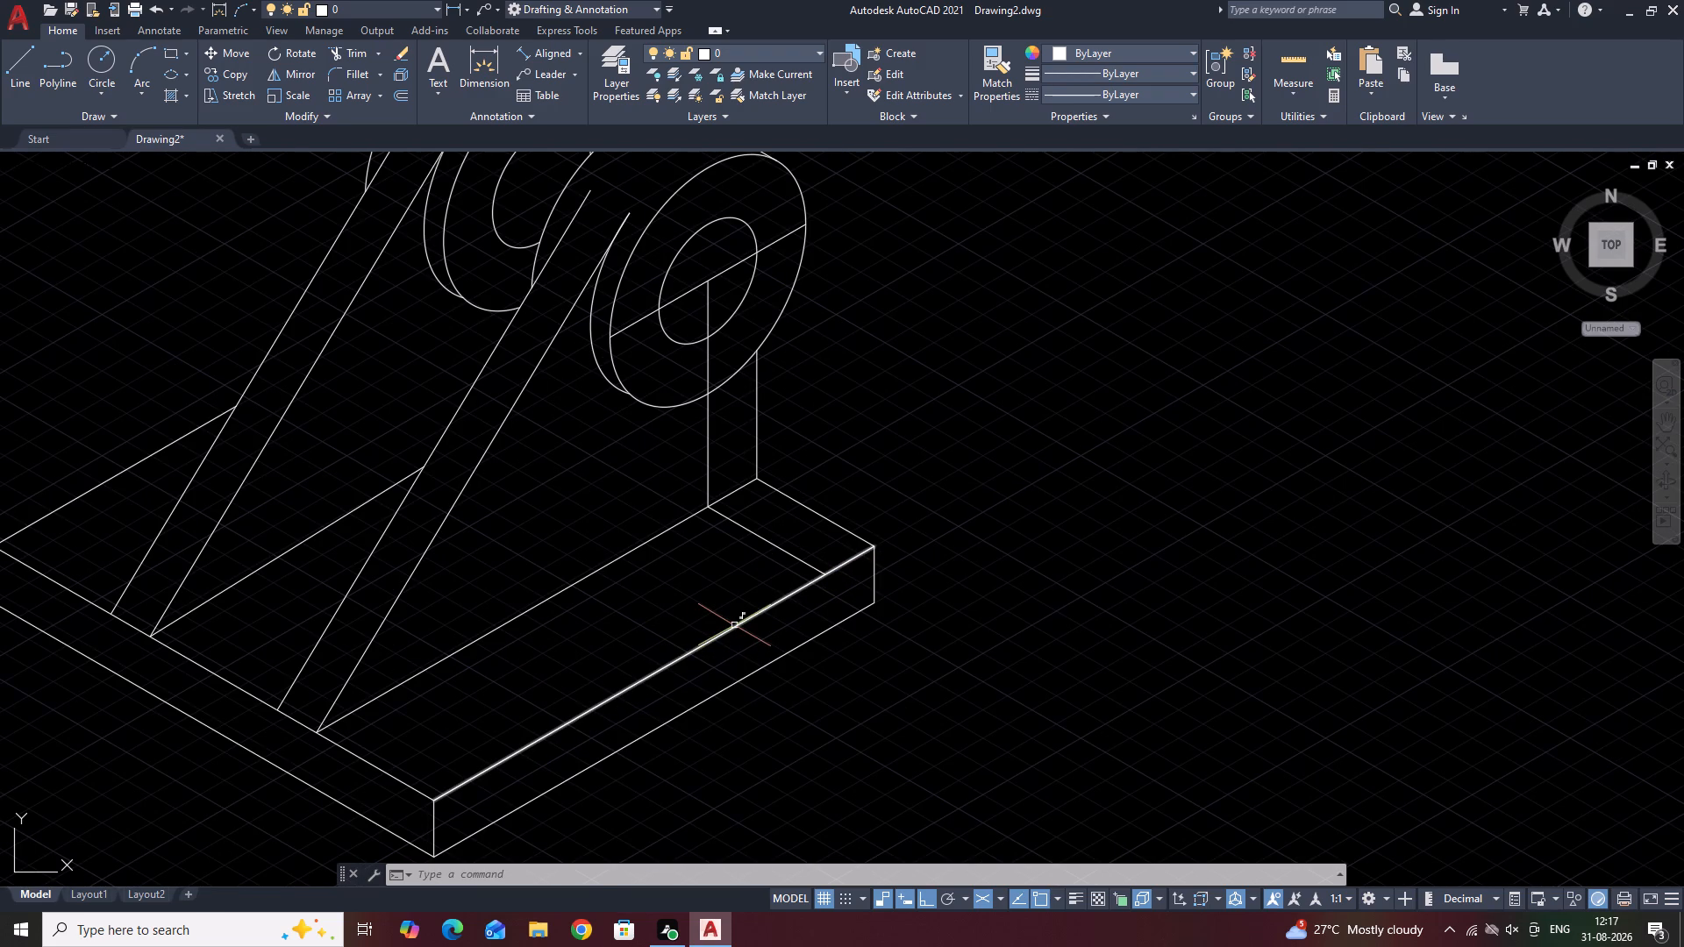
click(736, 624)
right_click(736, 624)
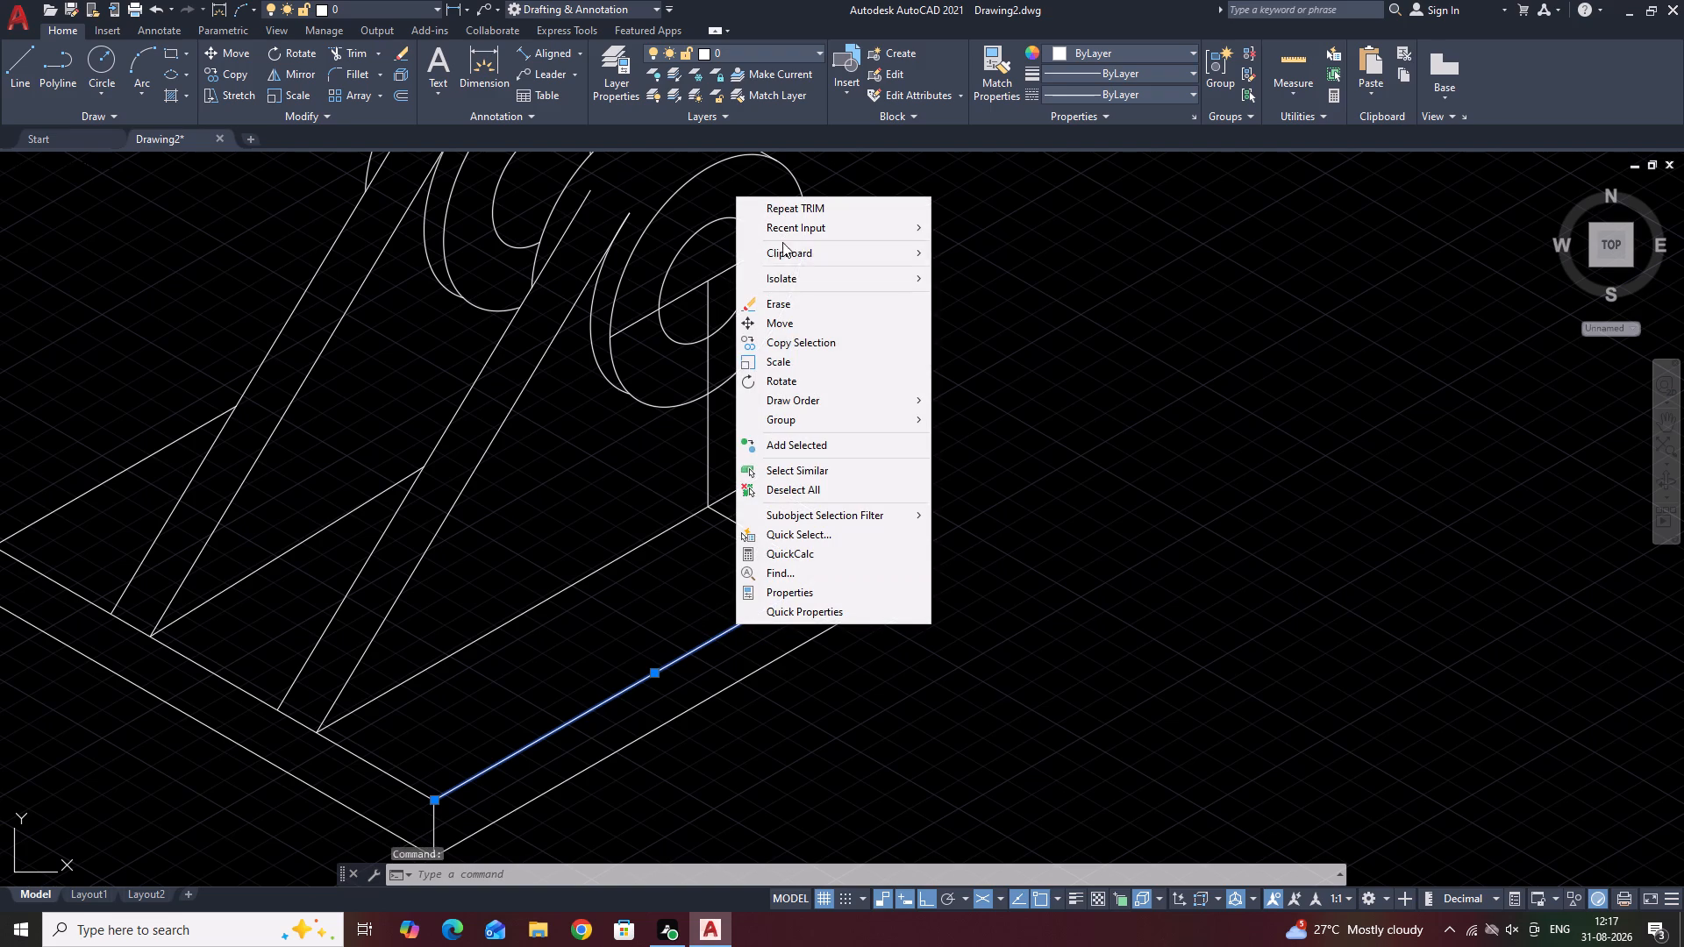
click(779, 345)
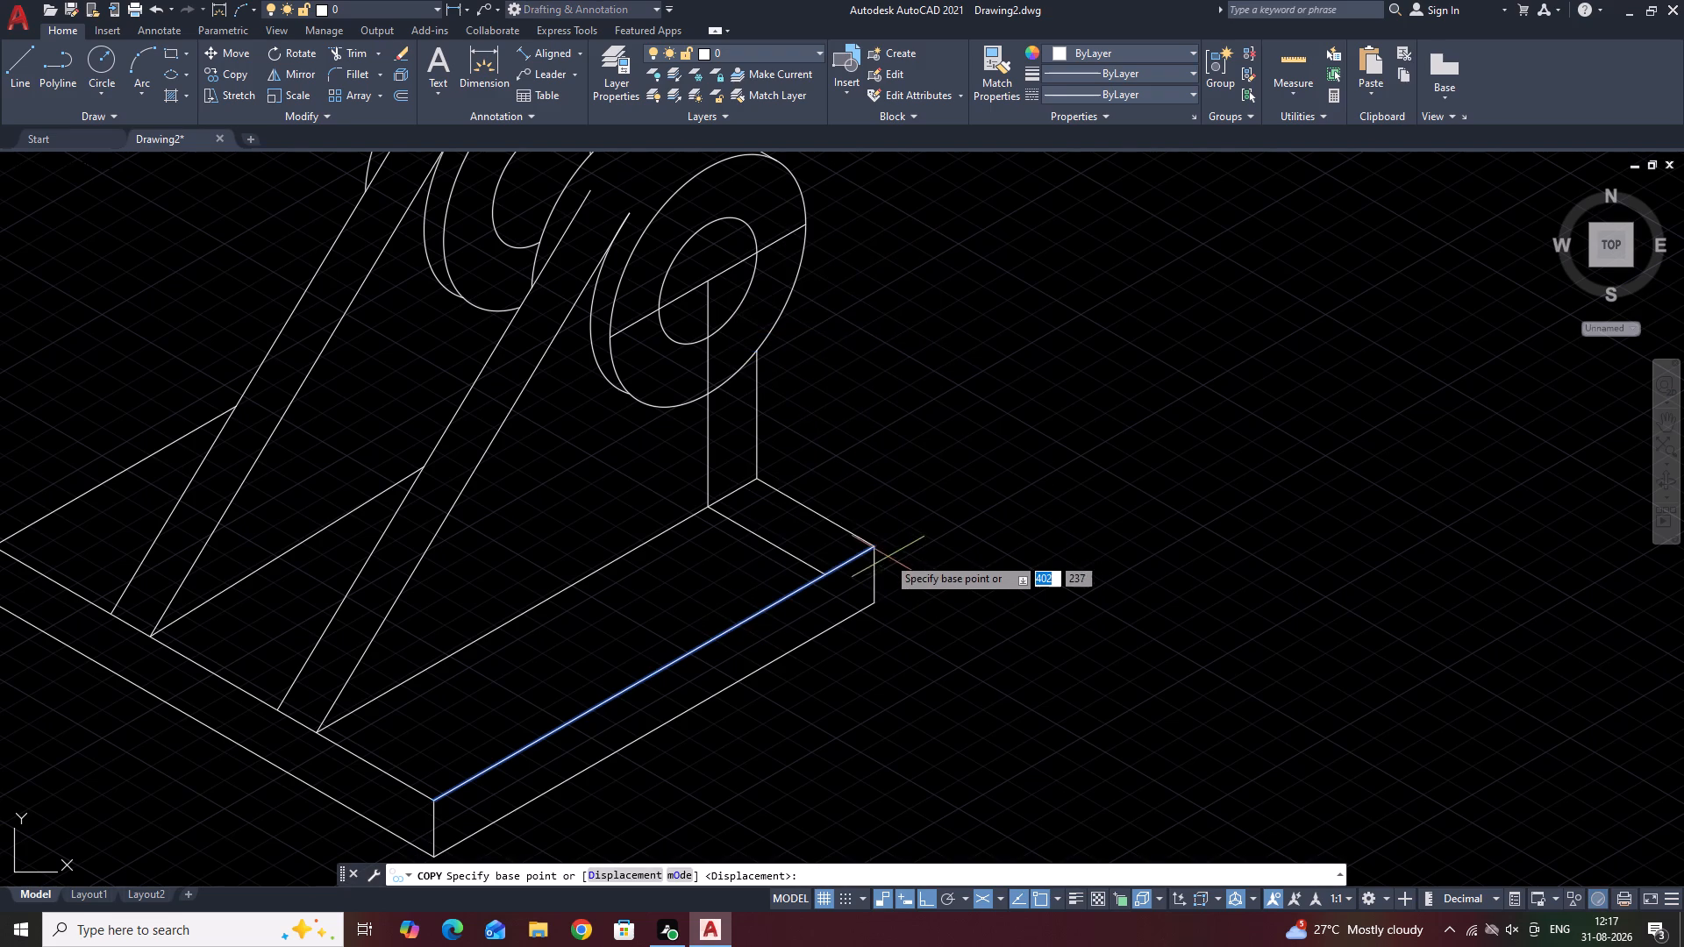
click(876, 549)
text(25)
key(Return)
key(space)
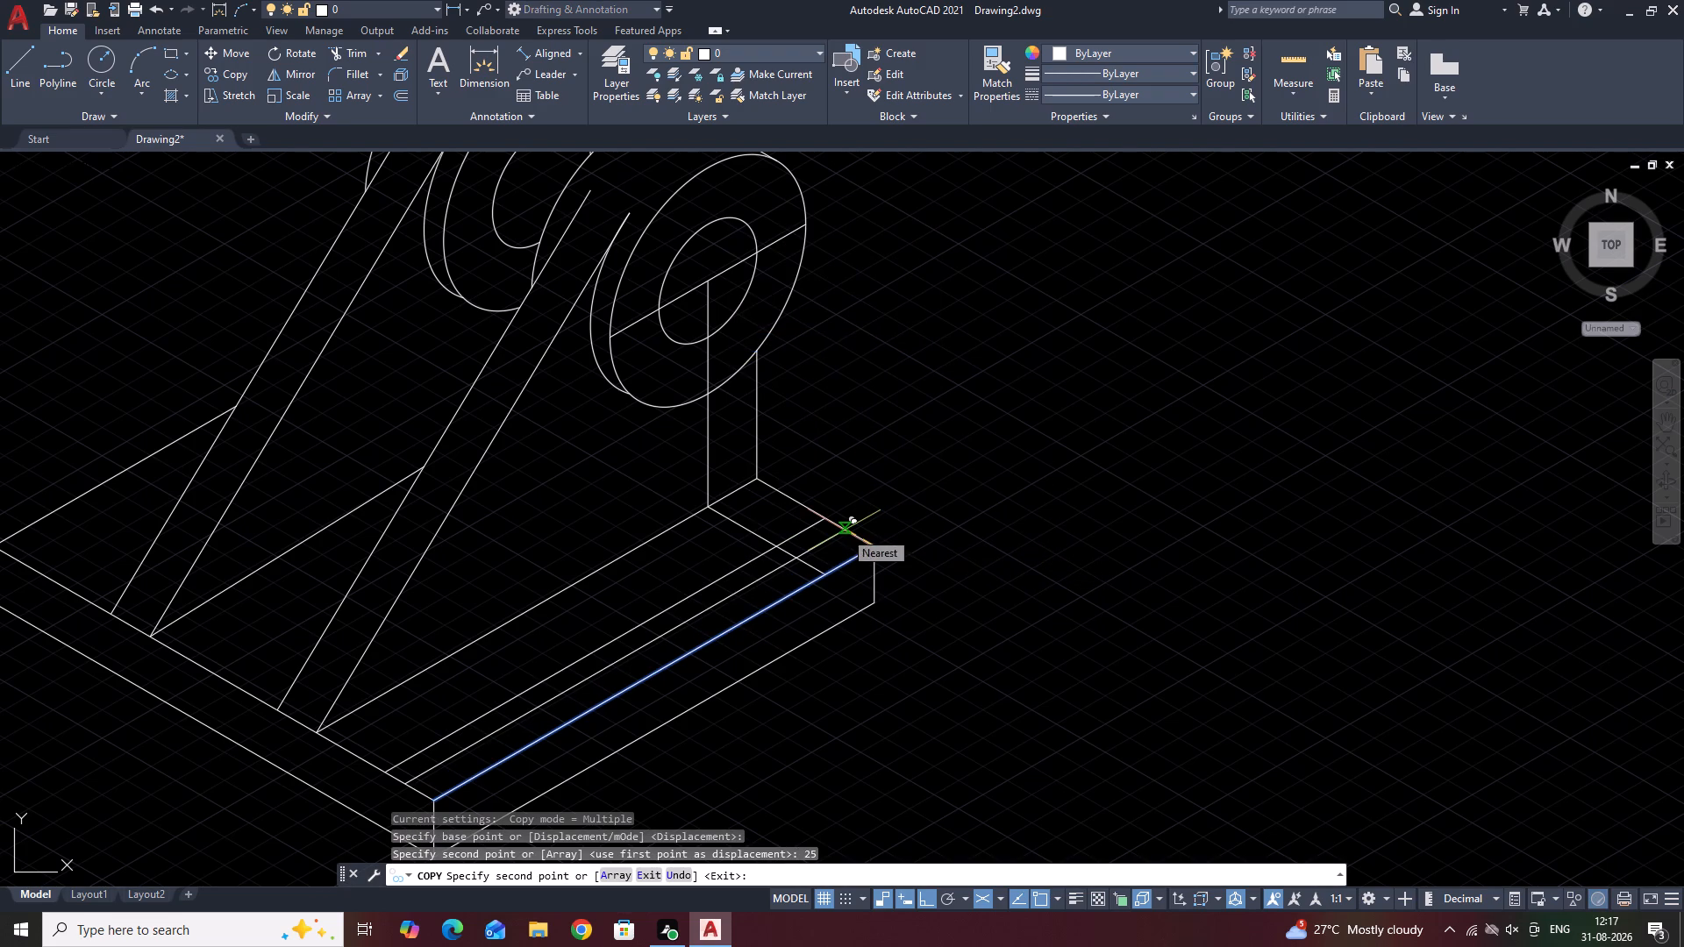
Draw an isocircle of radius 10 mm where the copied line crosses the short line beside the vertical support.
click(167, 72)
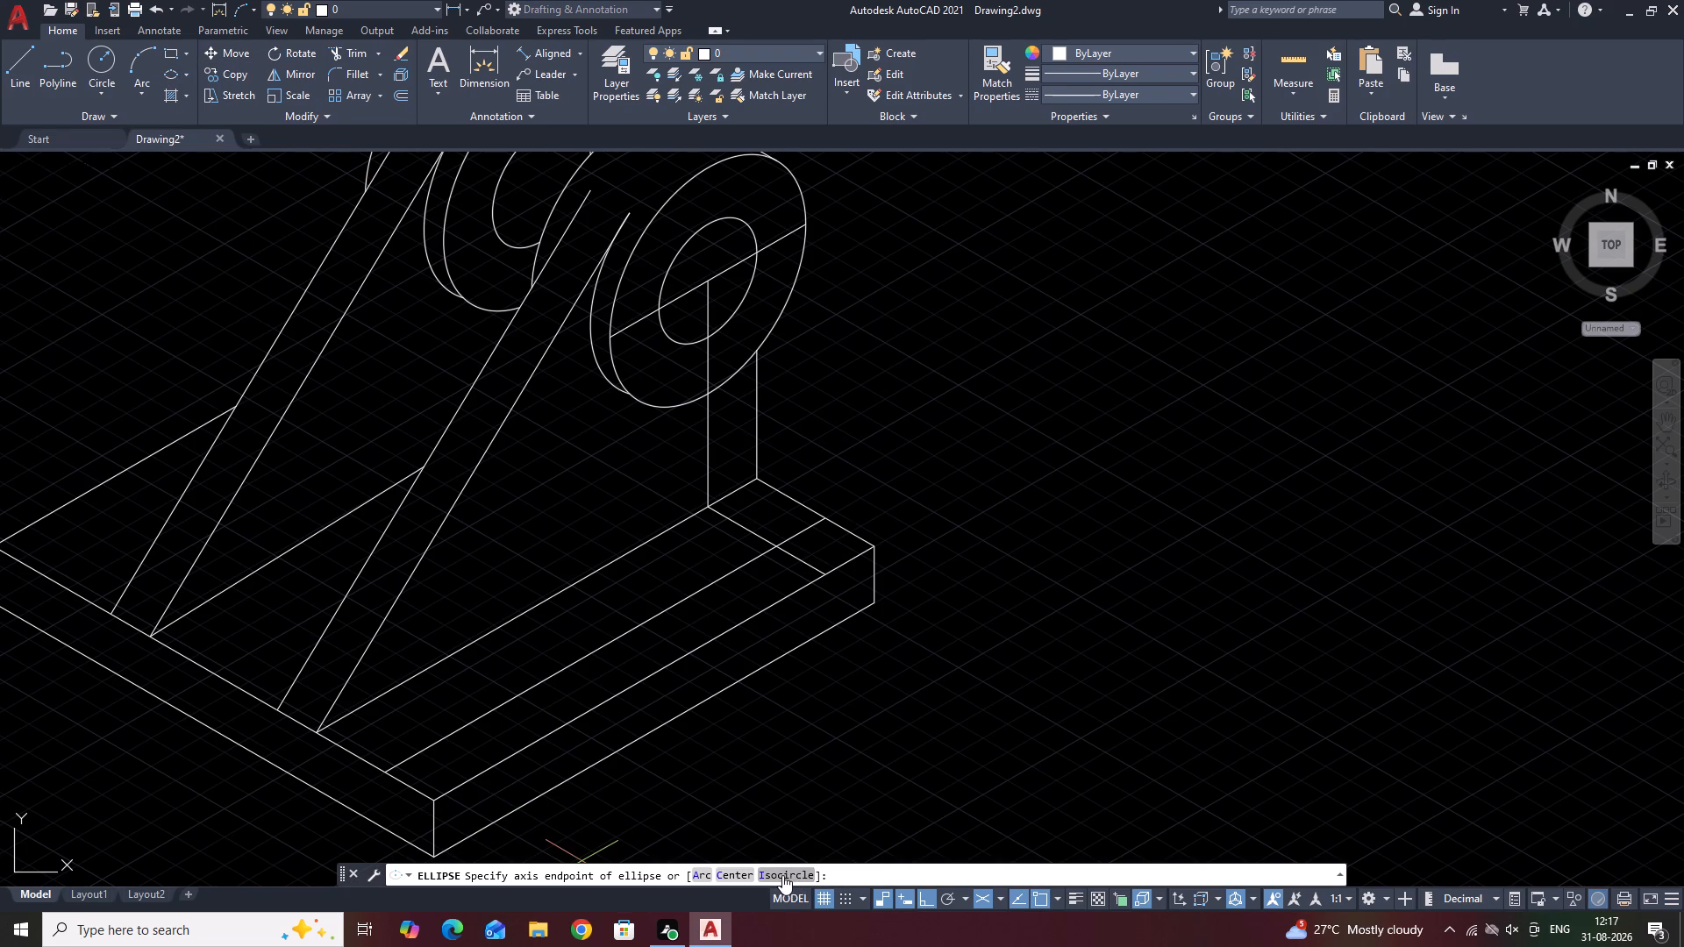
click(782, 875)
click(774, 548)
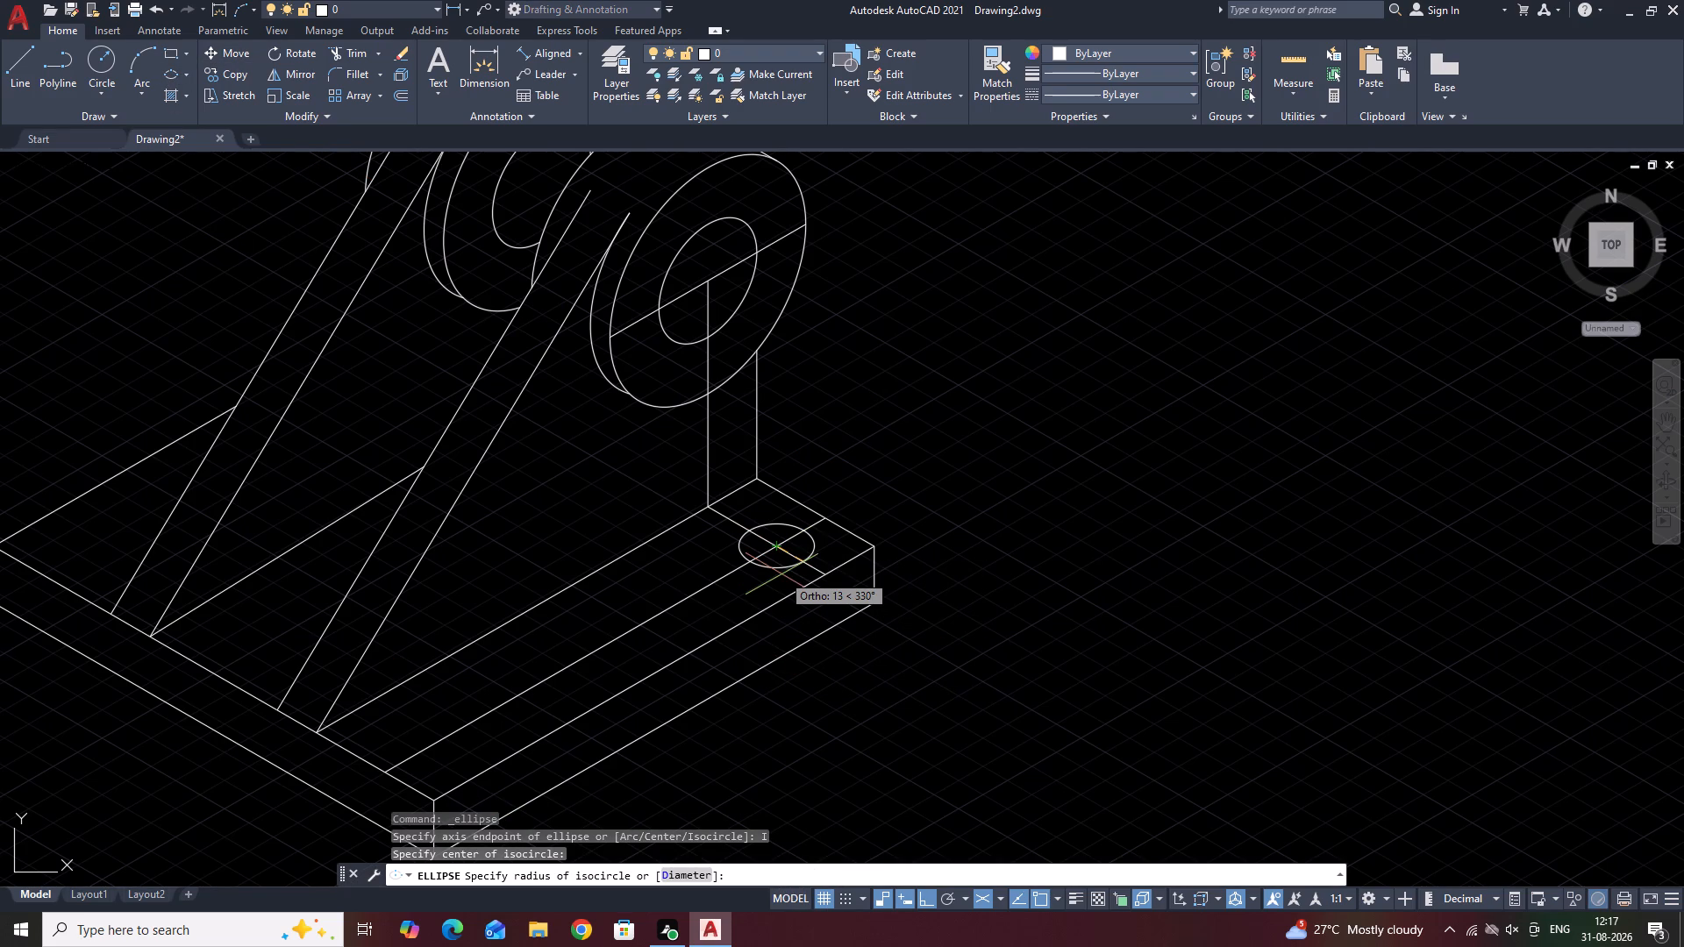
text(10)
key(Return)
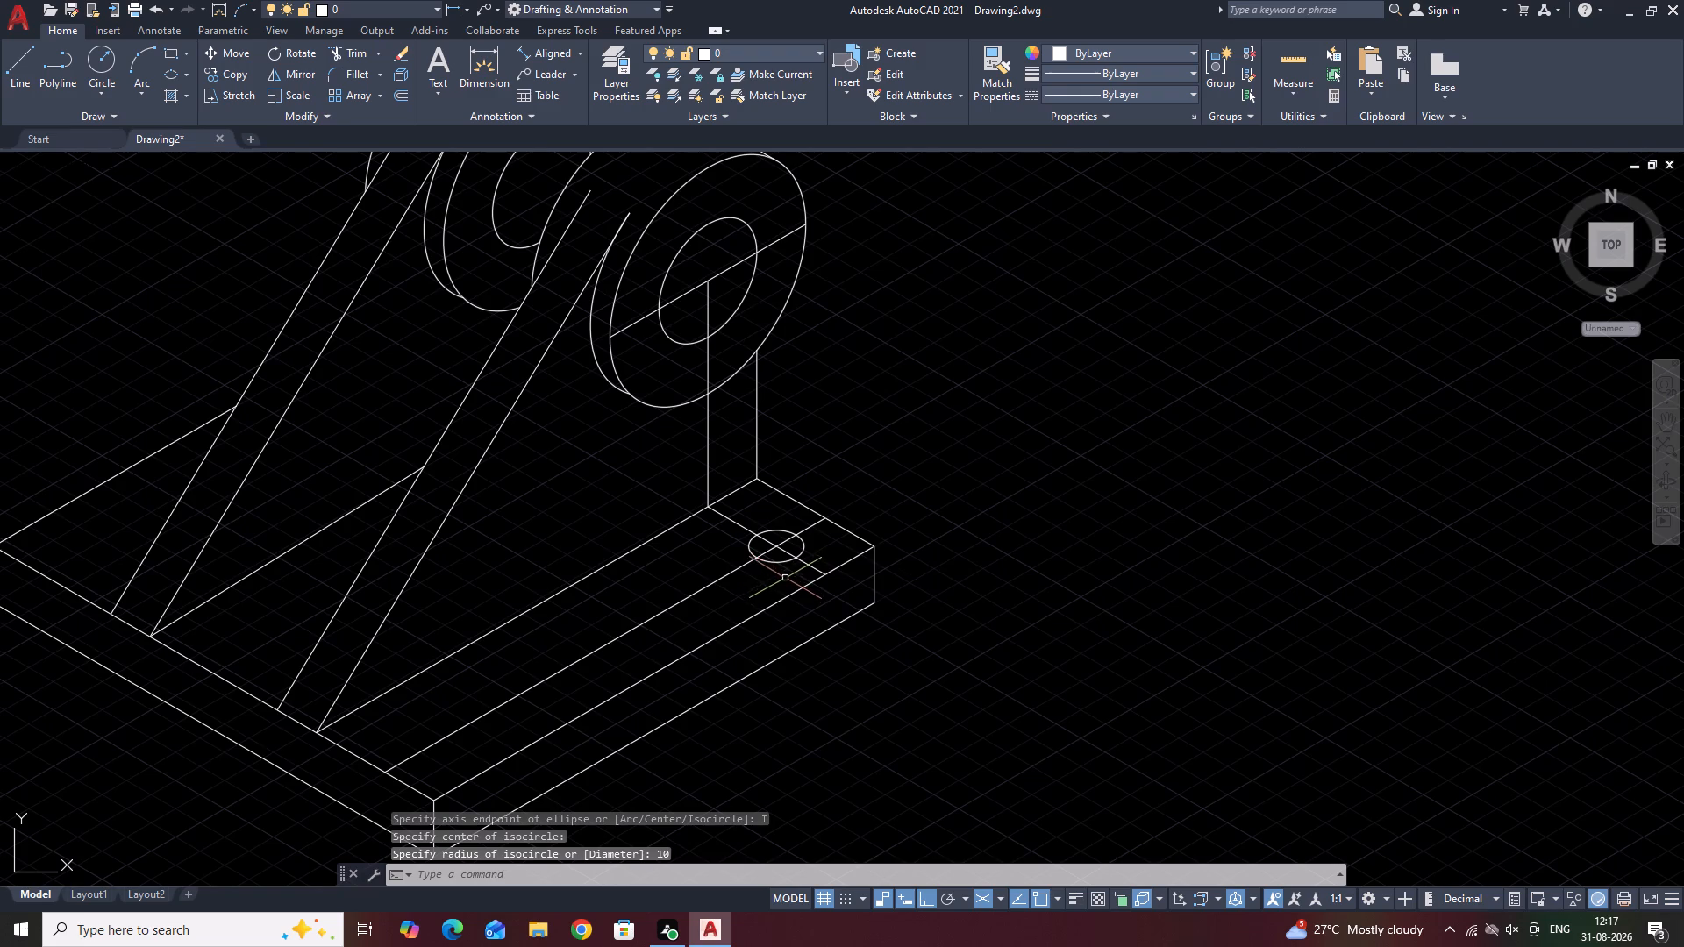
Copy the isocircle beside the vertical support 175 mm along the inner construction line toward the base's front corner.
scroll(765, 757, down, 1)
middle_drag(794, 752, 903, 660)
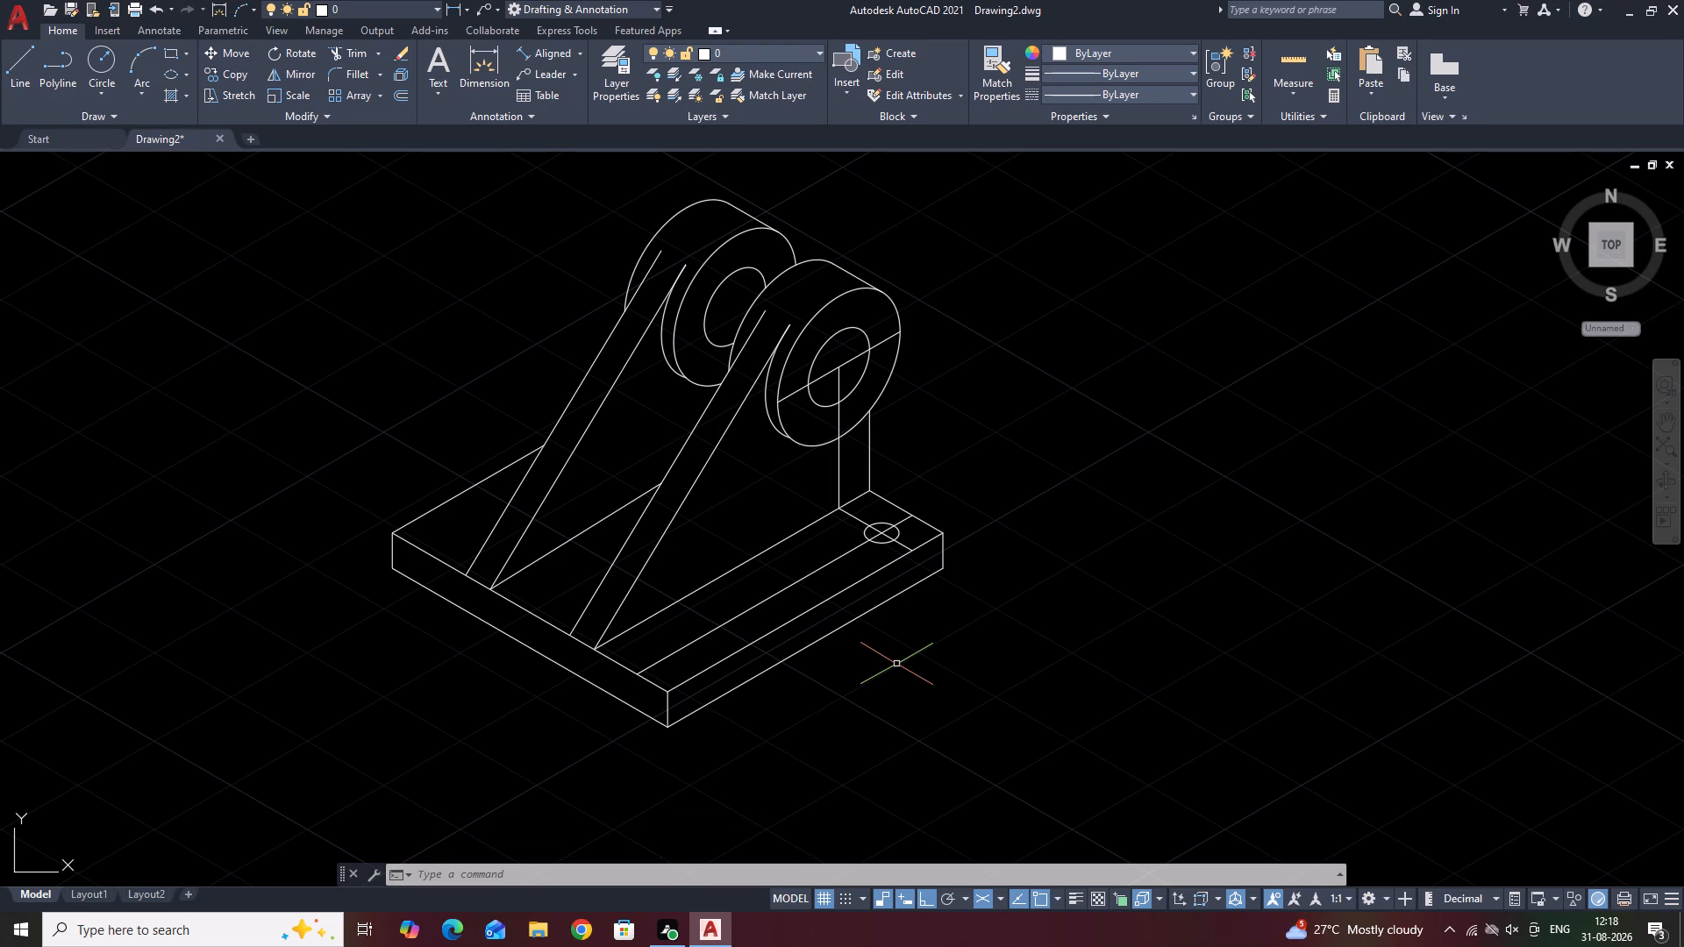
scroll(922, 453, up, 2)
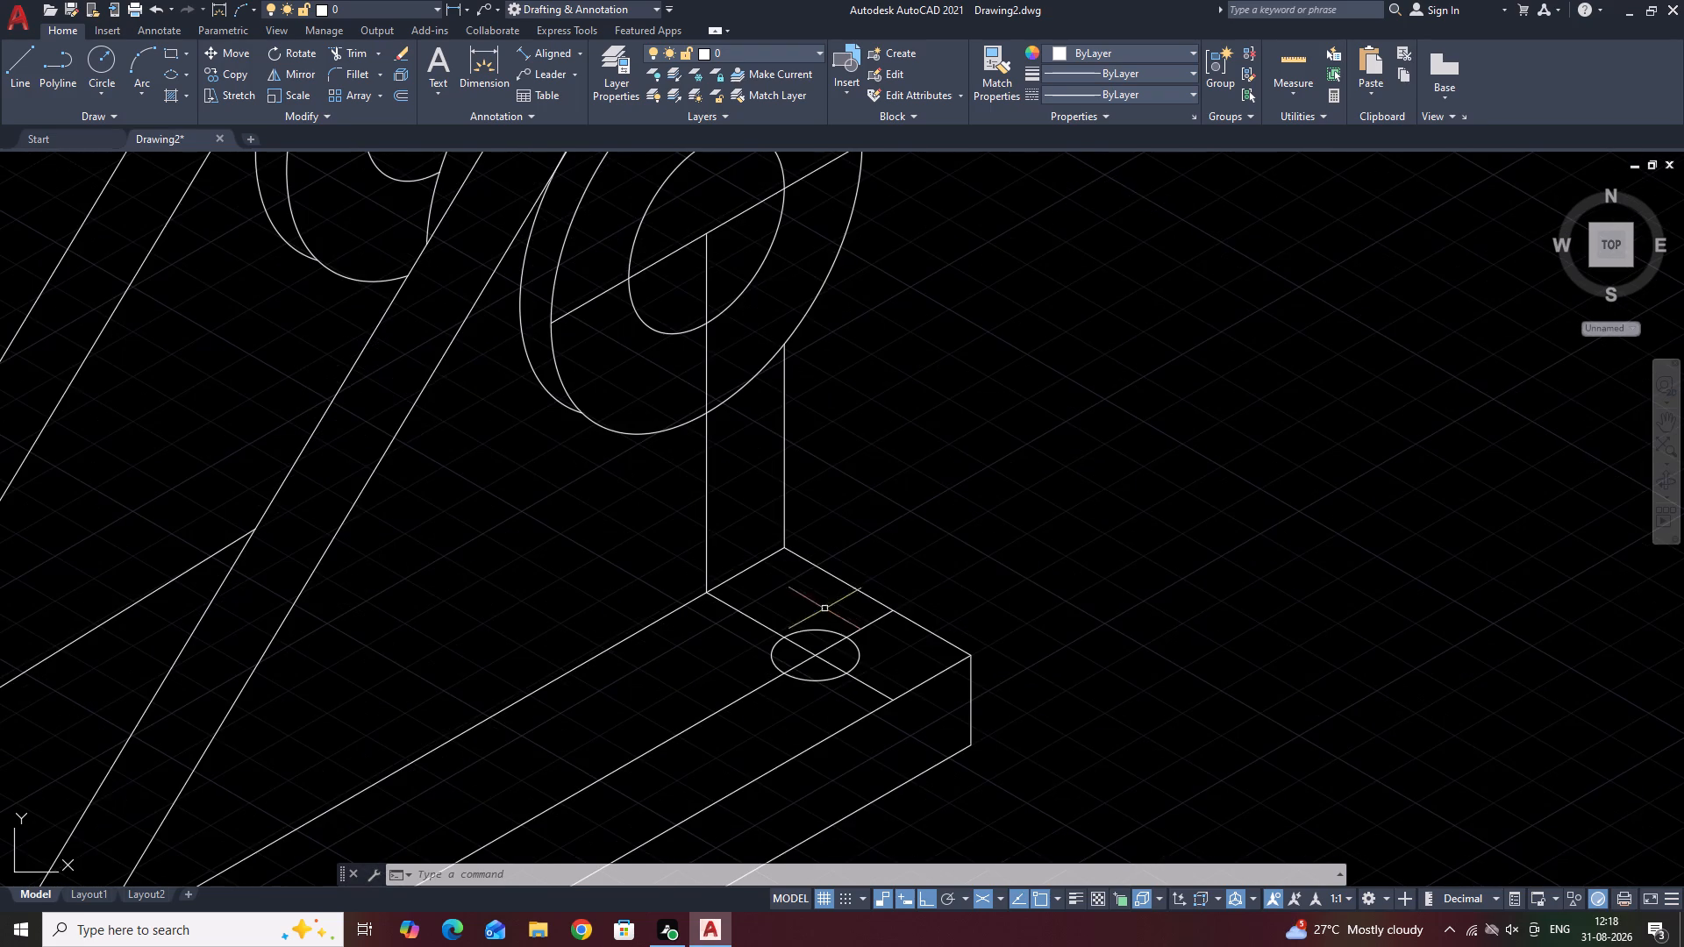
scroll(796, 650, down, 1)
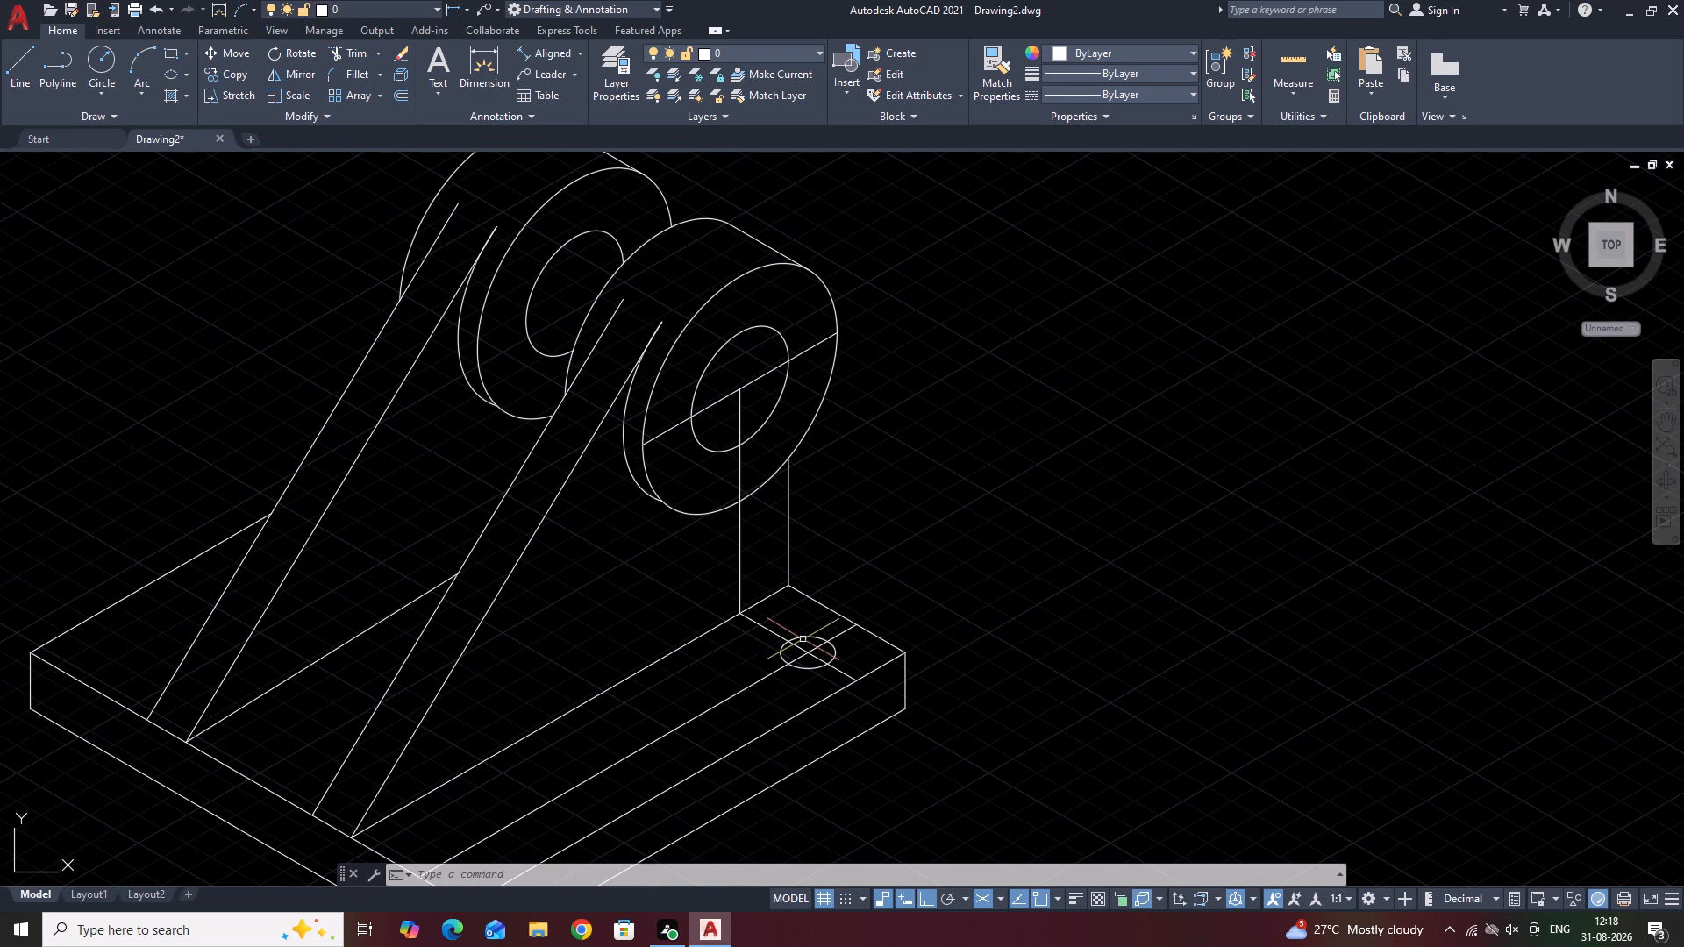
click(802, 637)
right_click(797, 637)
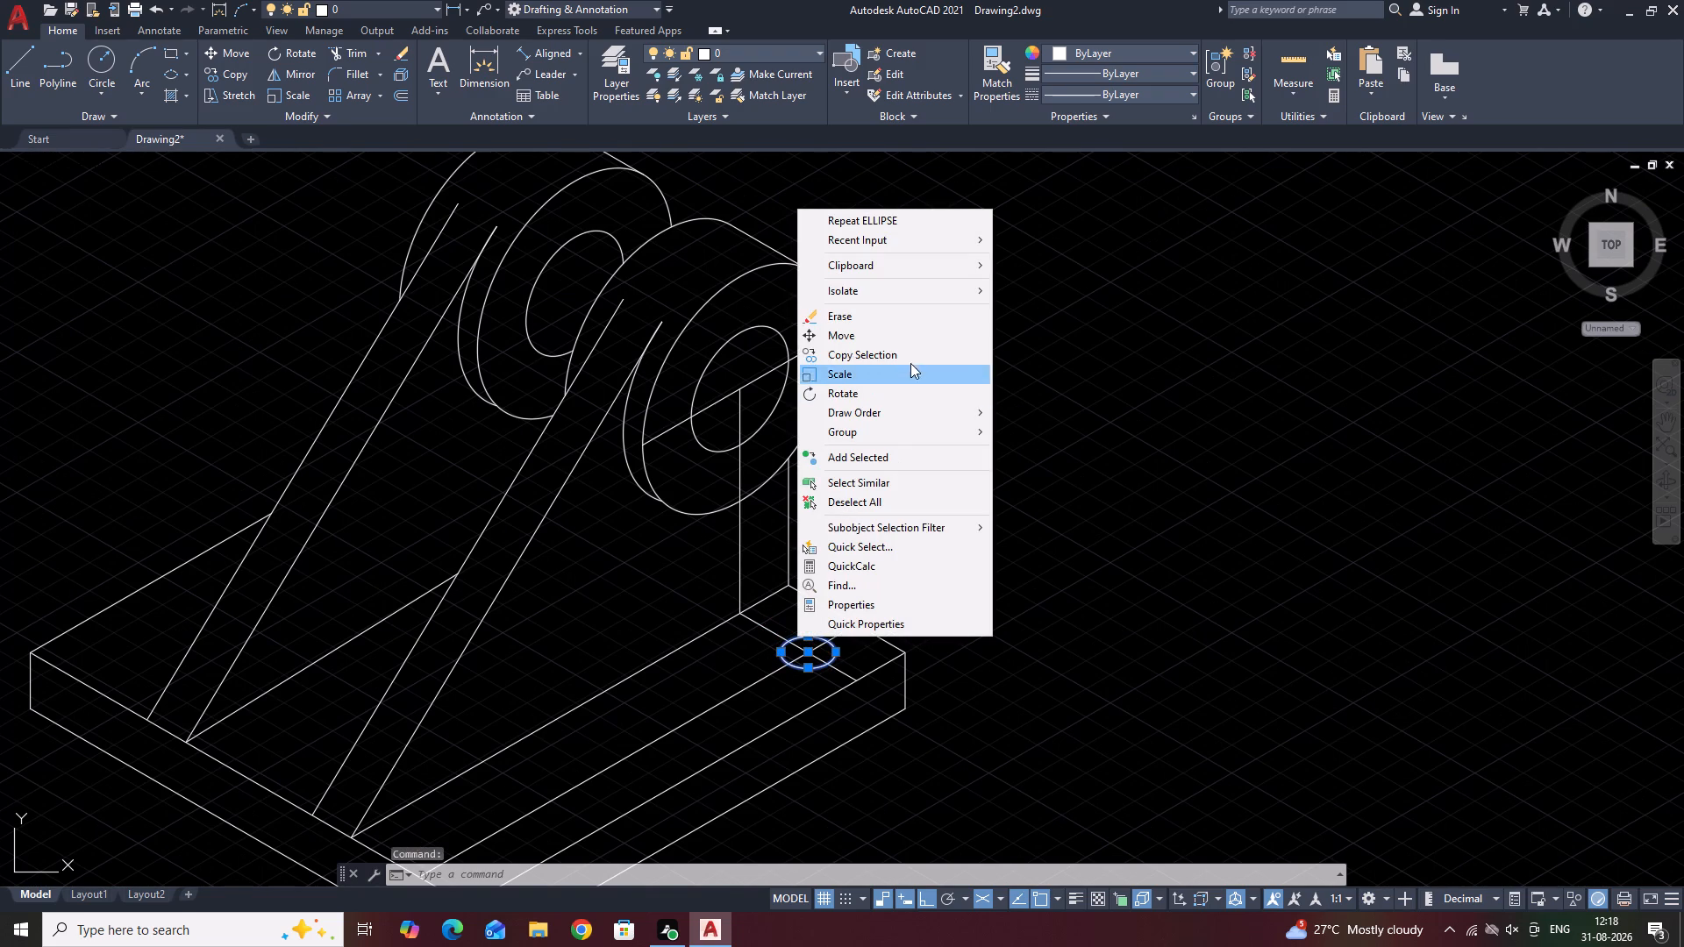
click(903, 352)
scroll(860, 489, down, 2)
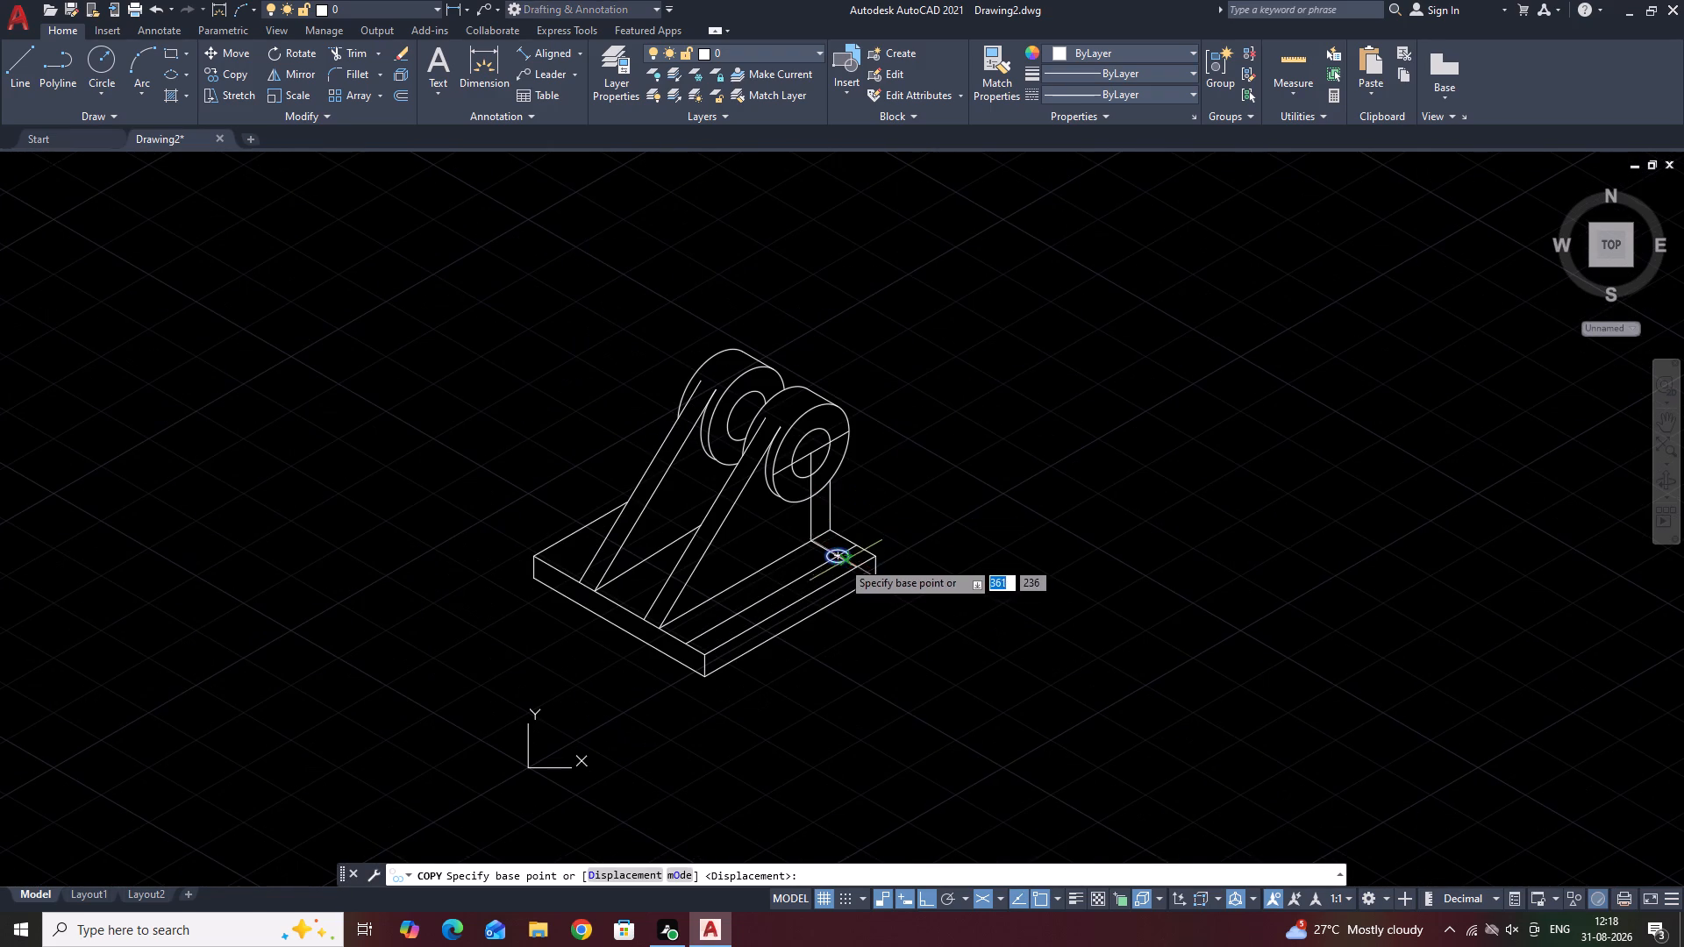
scroll(831, 556, up, 3)
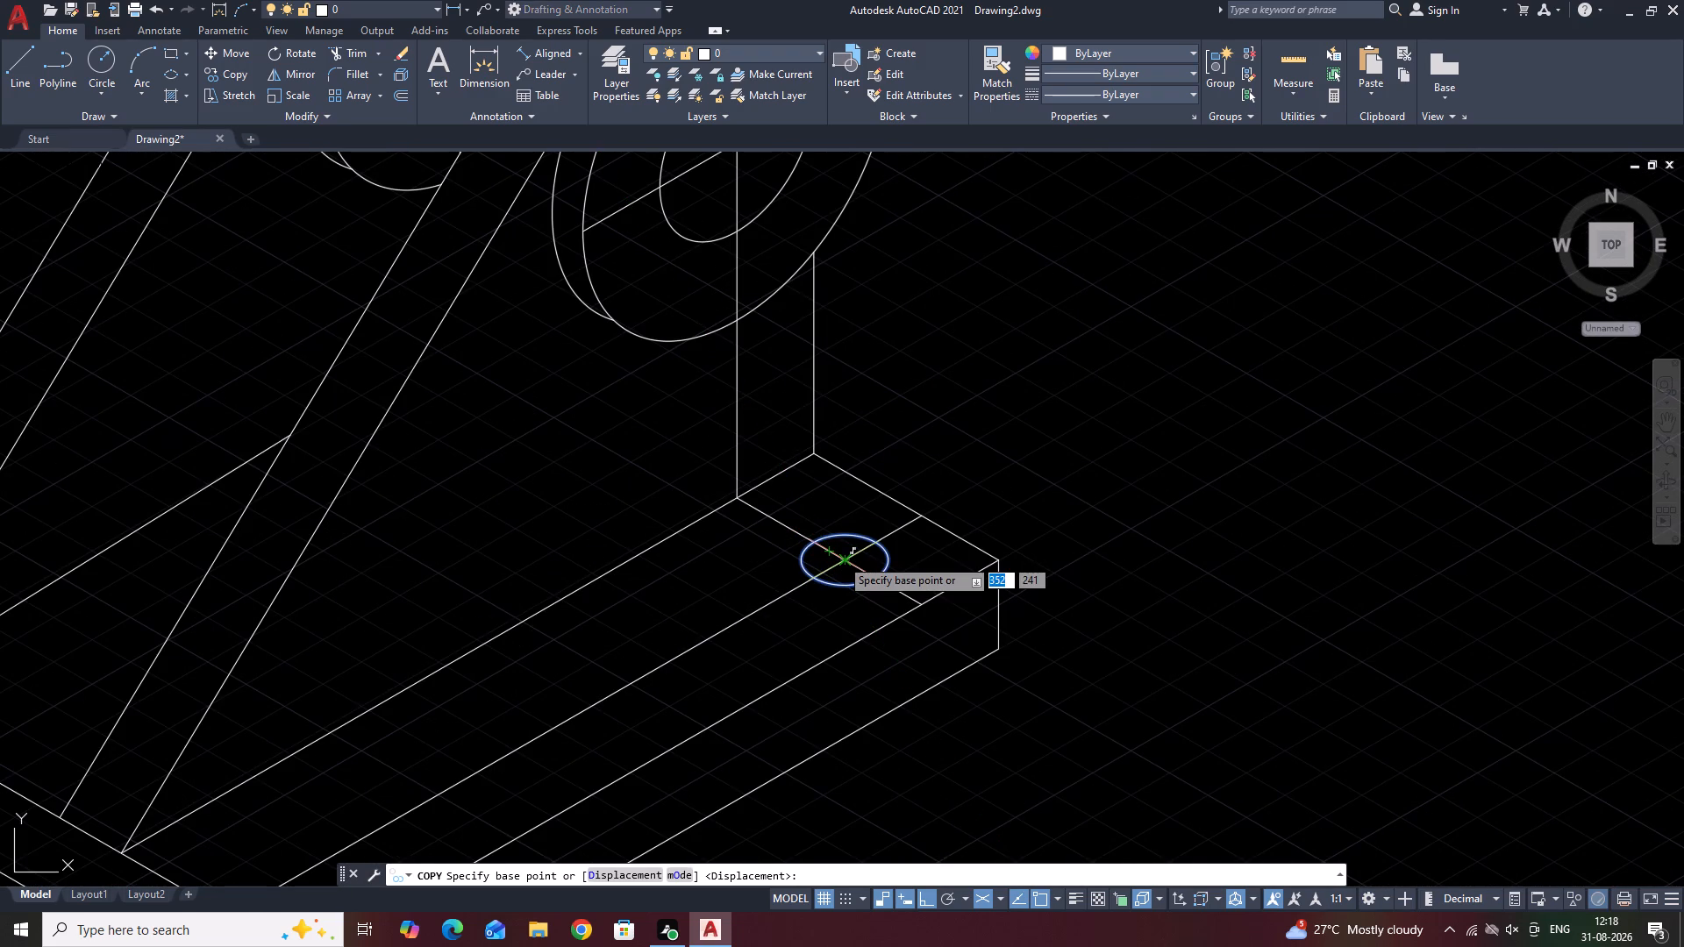
click(840, 558)
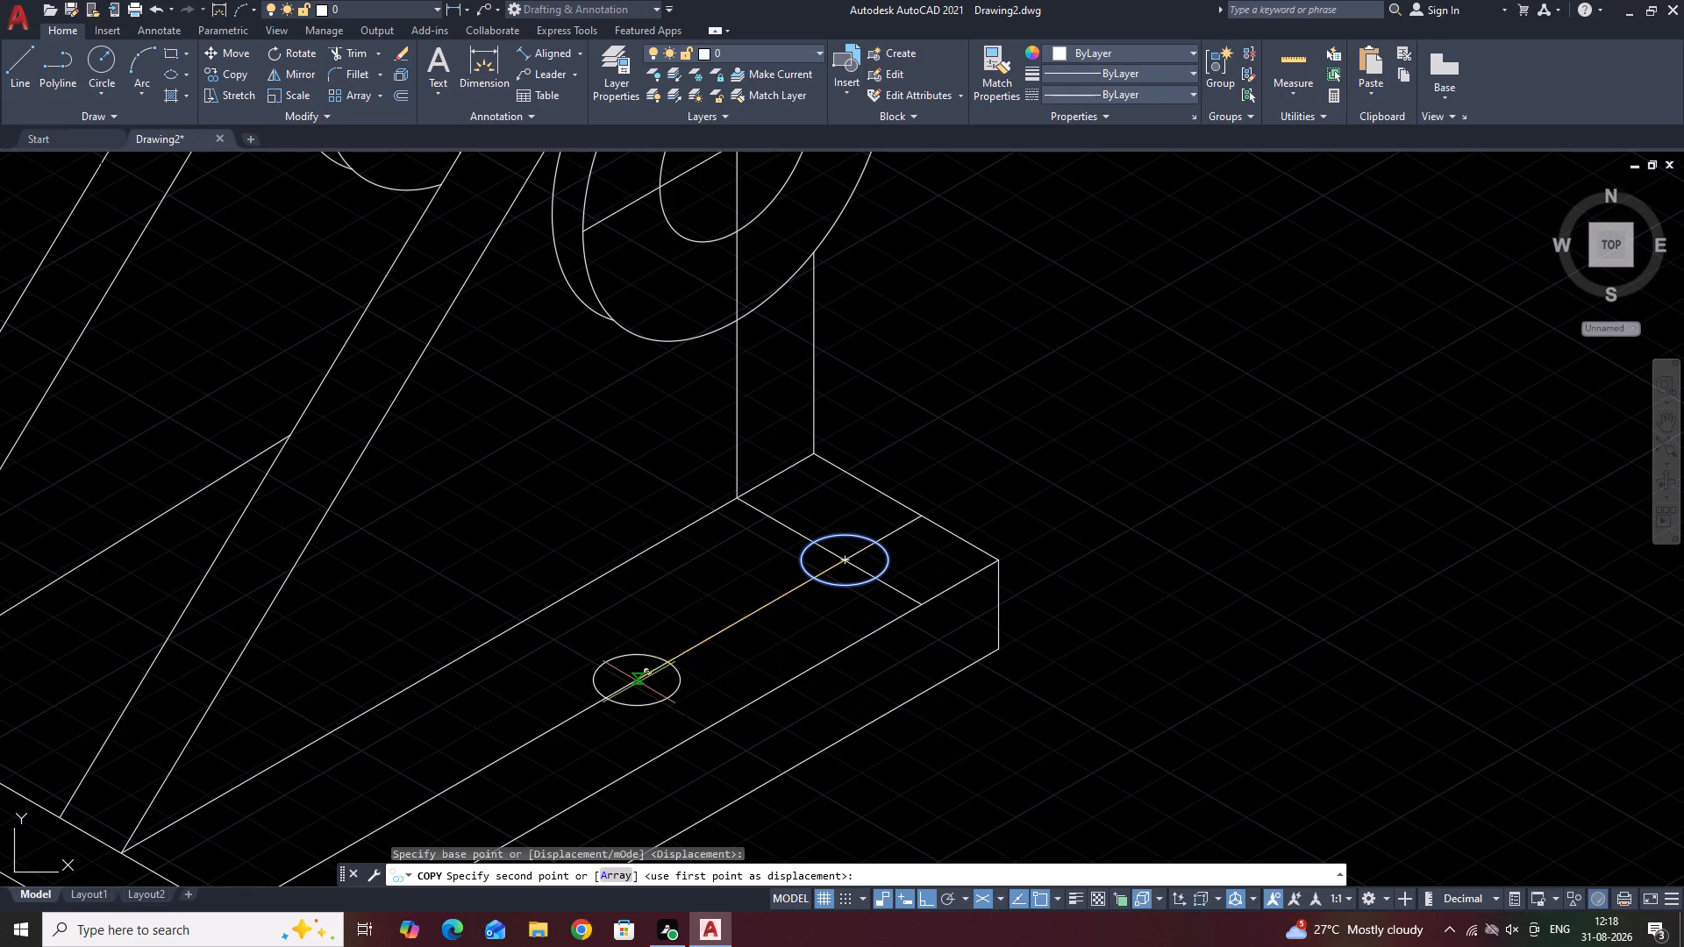
text(175)
key(Return)
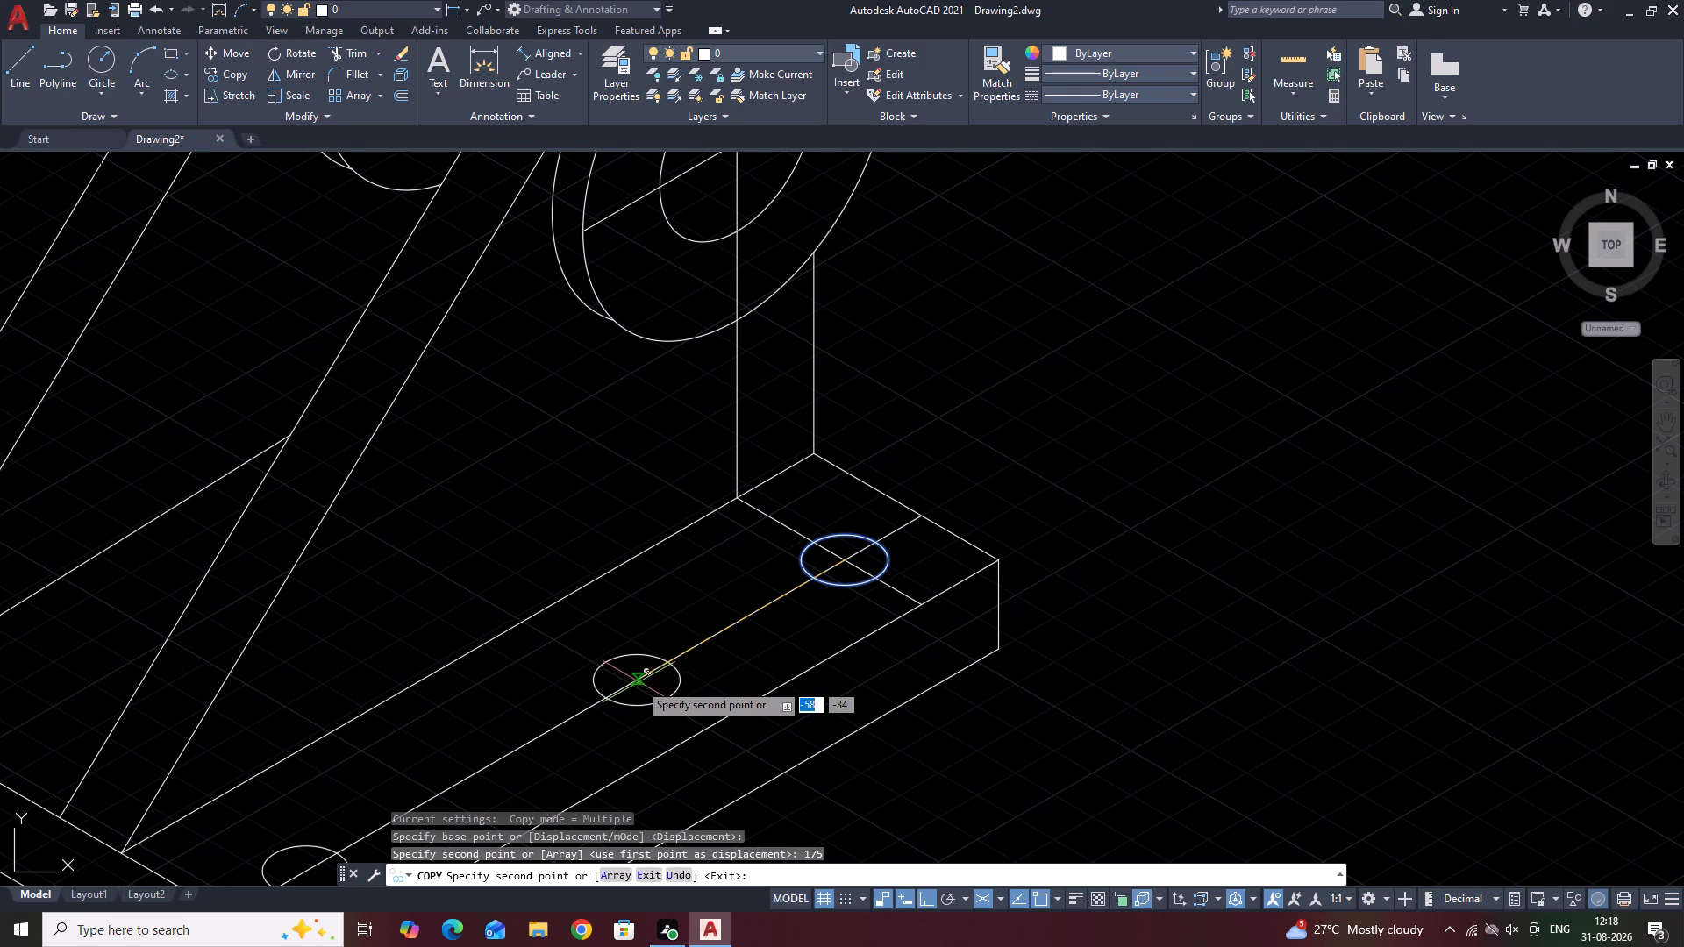
key(space)
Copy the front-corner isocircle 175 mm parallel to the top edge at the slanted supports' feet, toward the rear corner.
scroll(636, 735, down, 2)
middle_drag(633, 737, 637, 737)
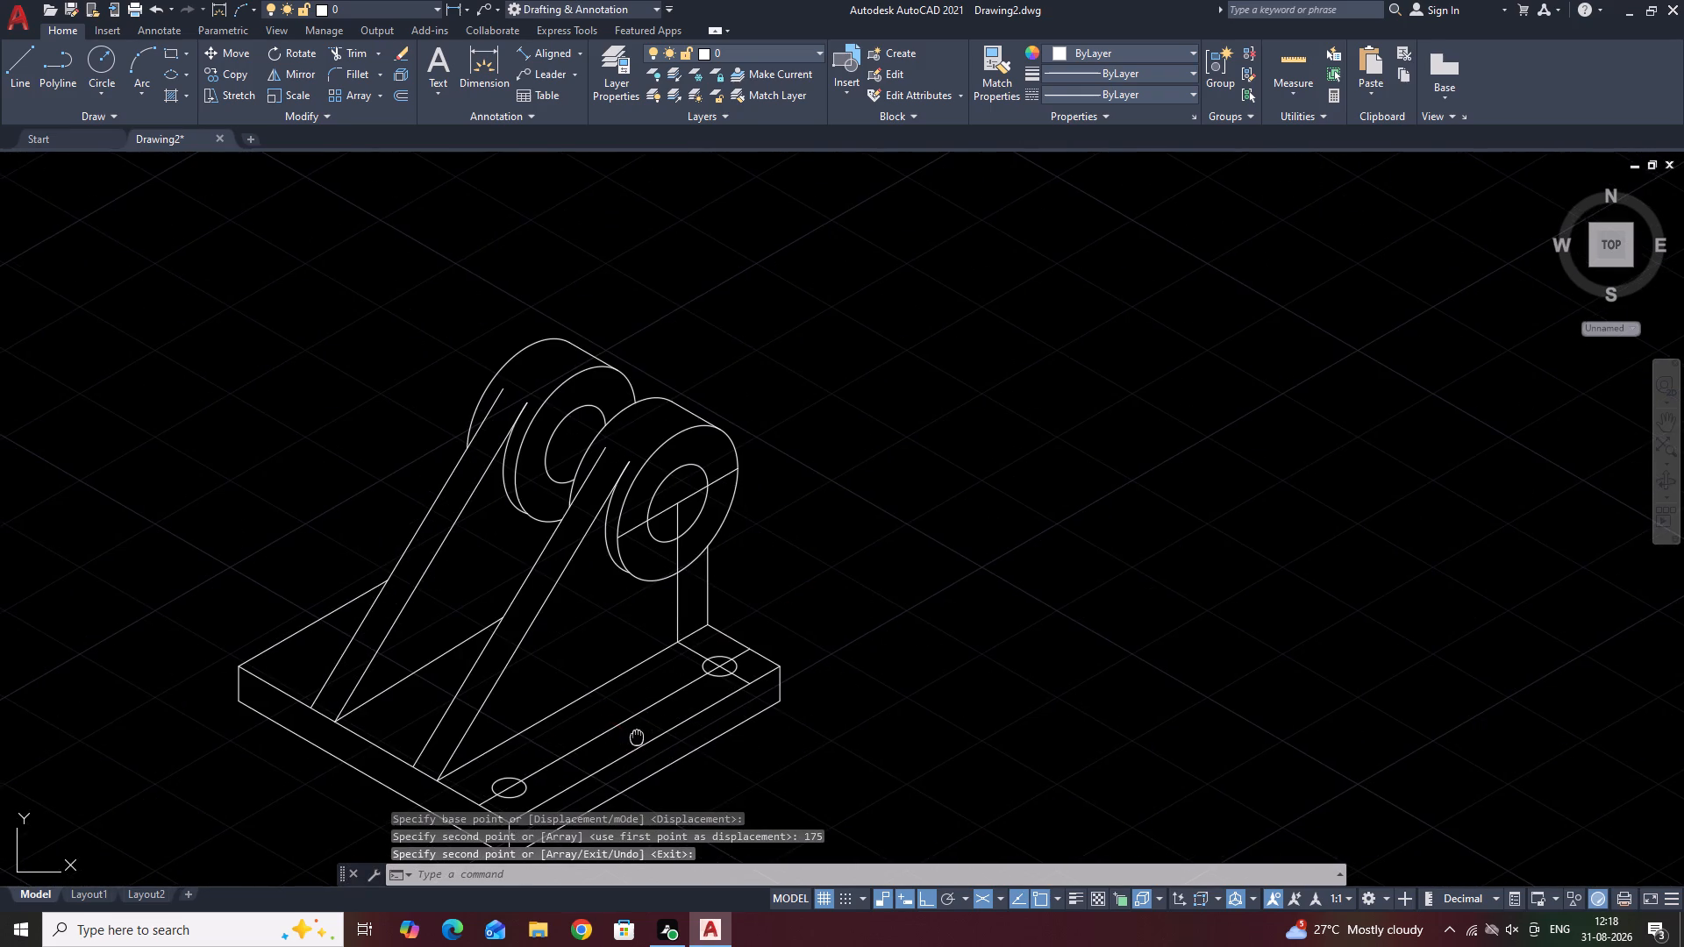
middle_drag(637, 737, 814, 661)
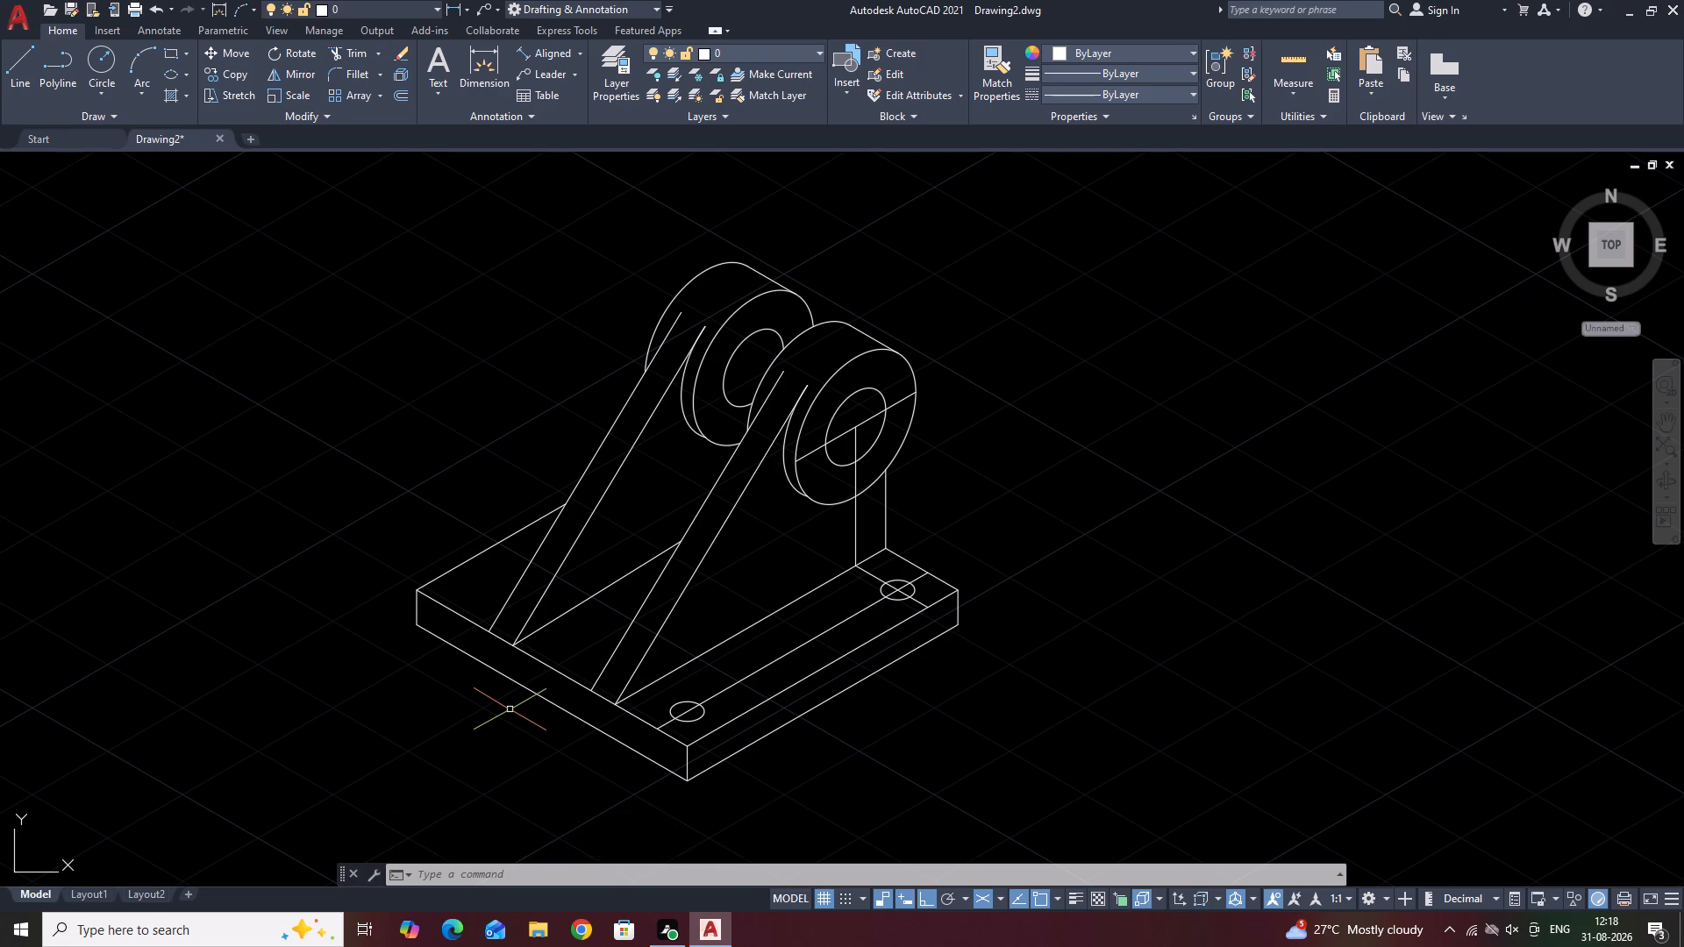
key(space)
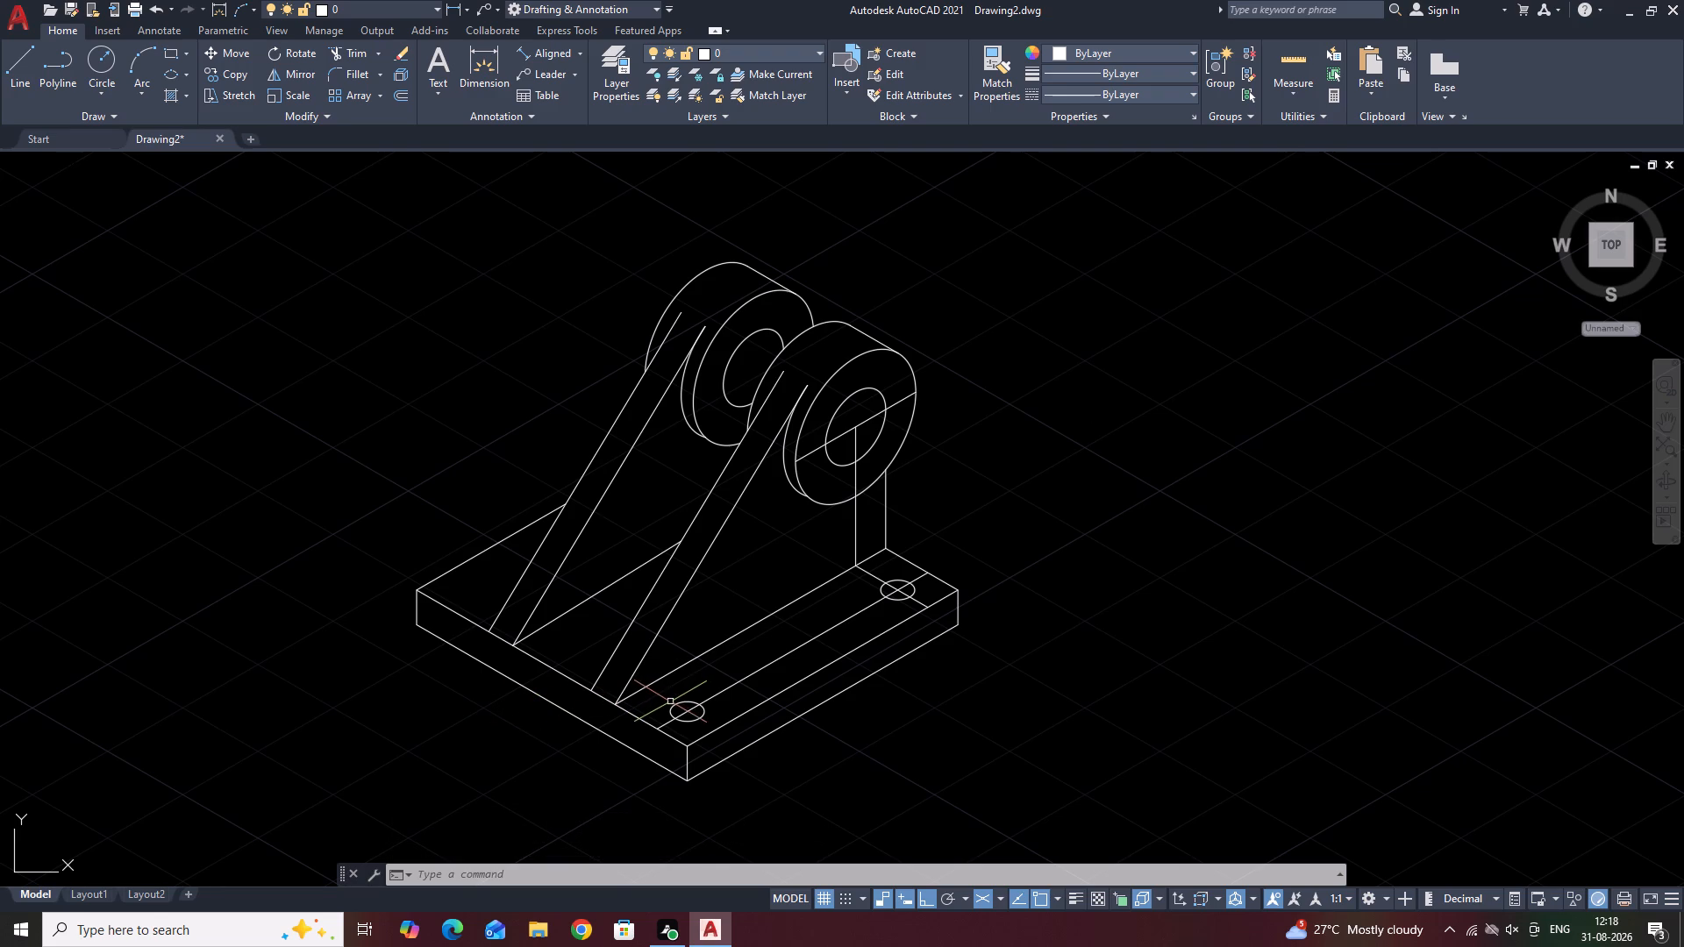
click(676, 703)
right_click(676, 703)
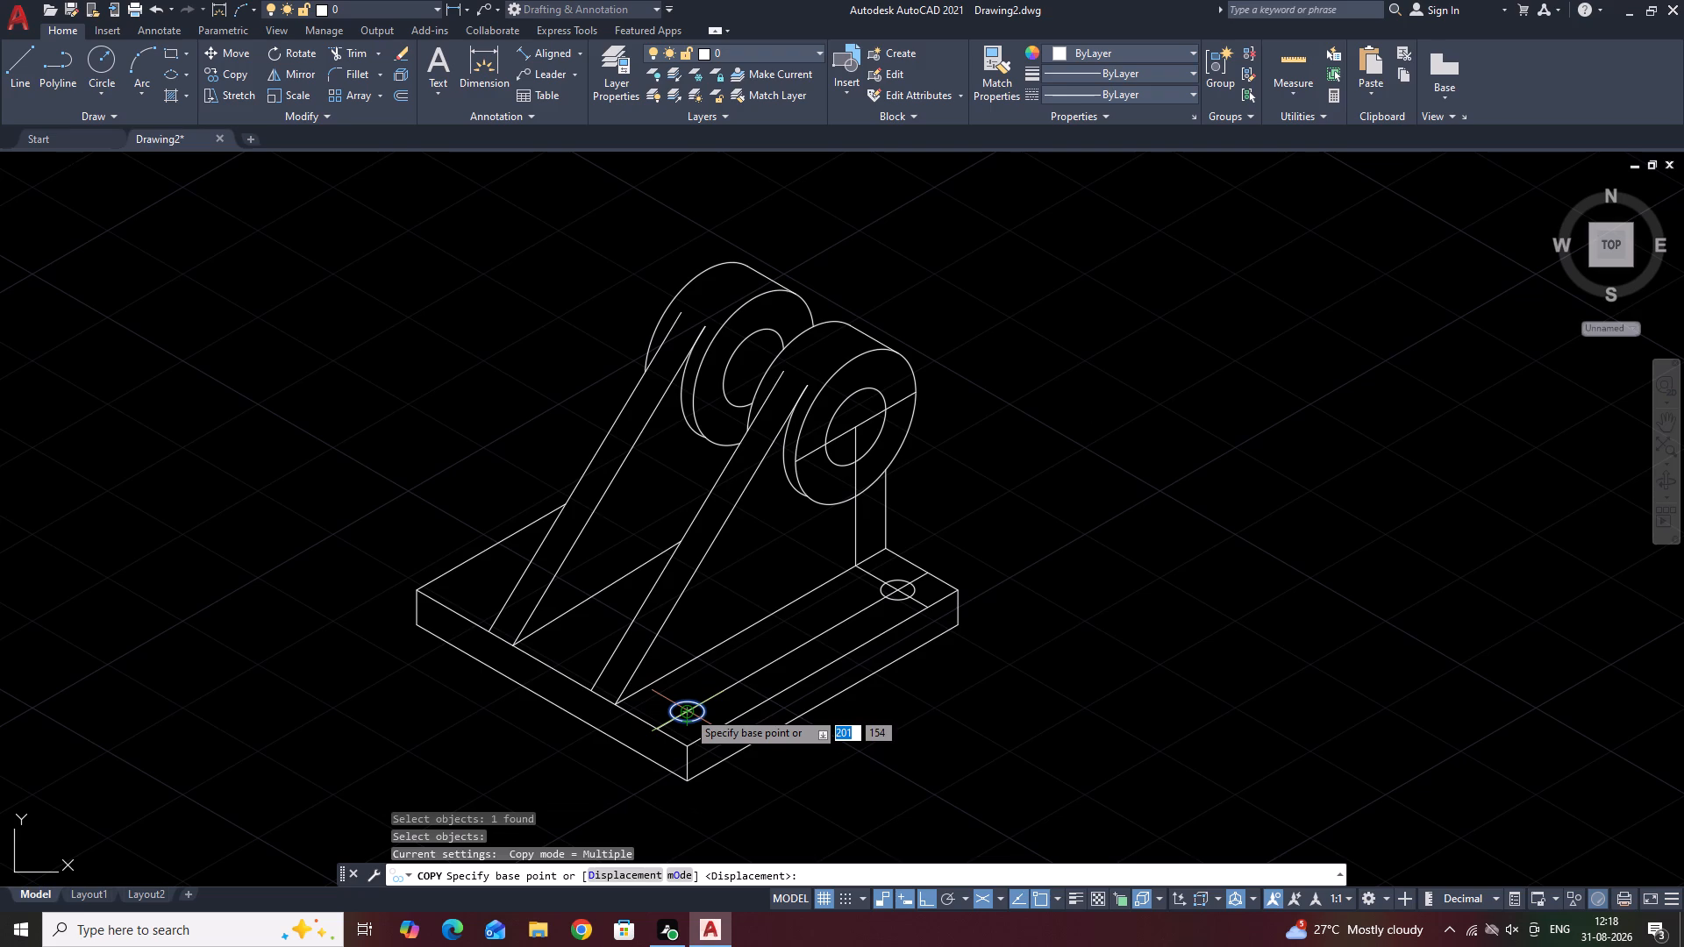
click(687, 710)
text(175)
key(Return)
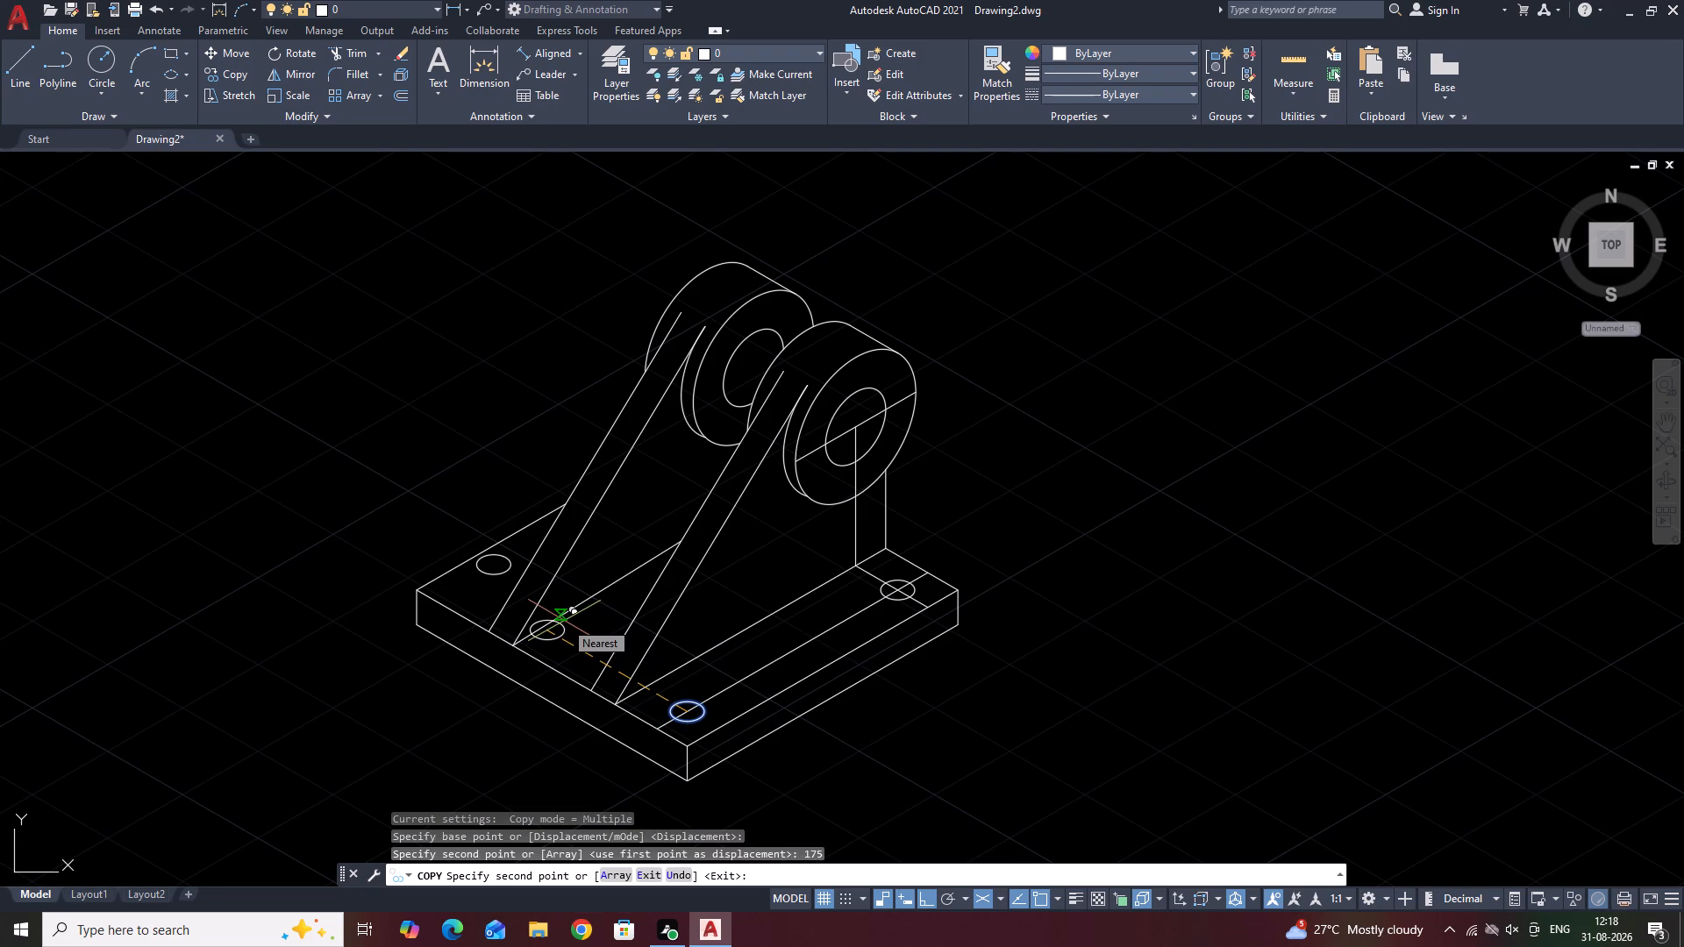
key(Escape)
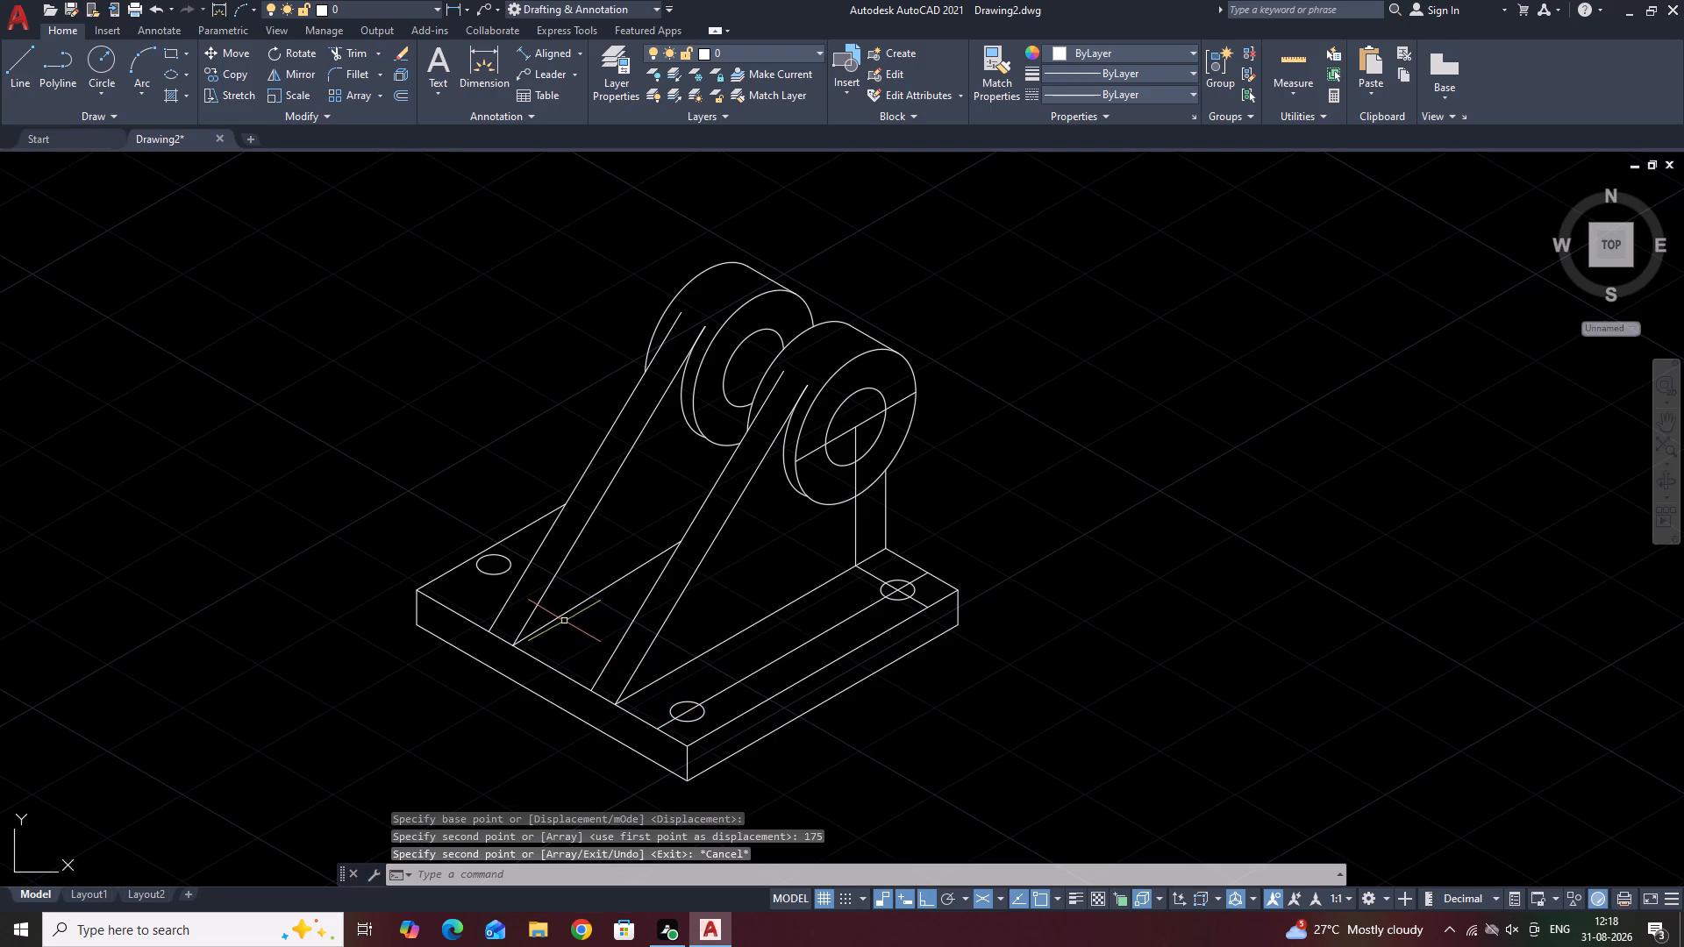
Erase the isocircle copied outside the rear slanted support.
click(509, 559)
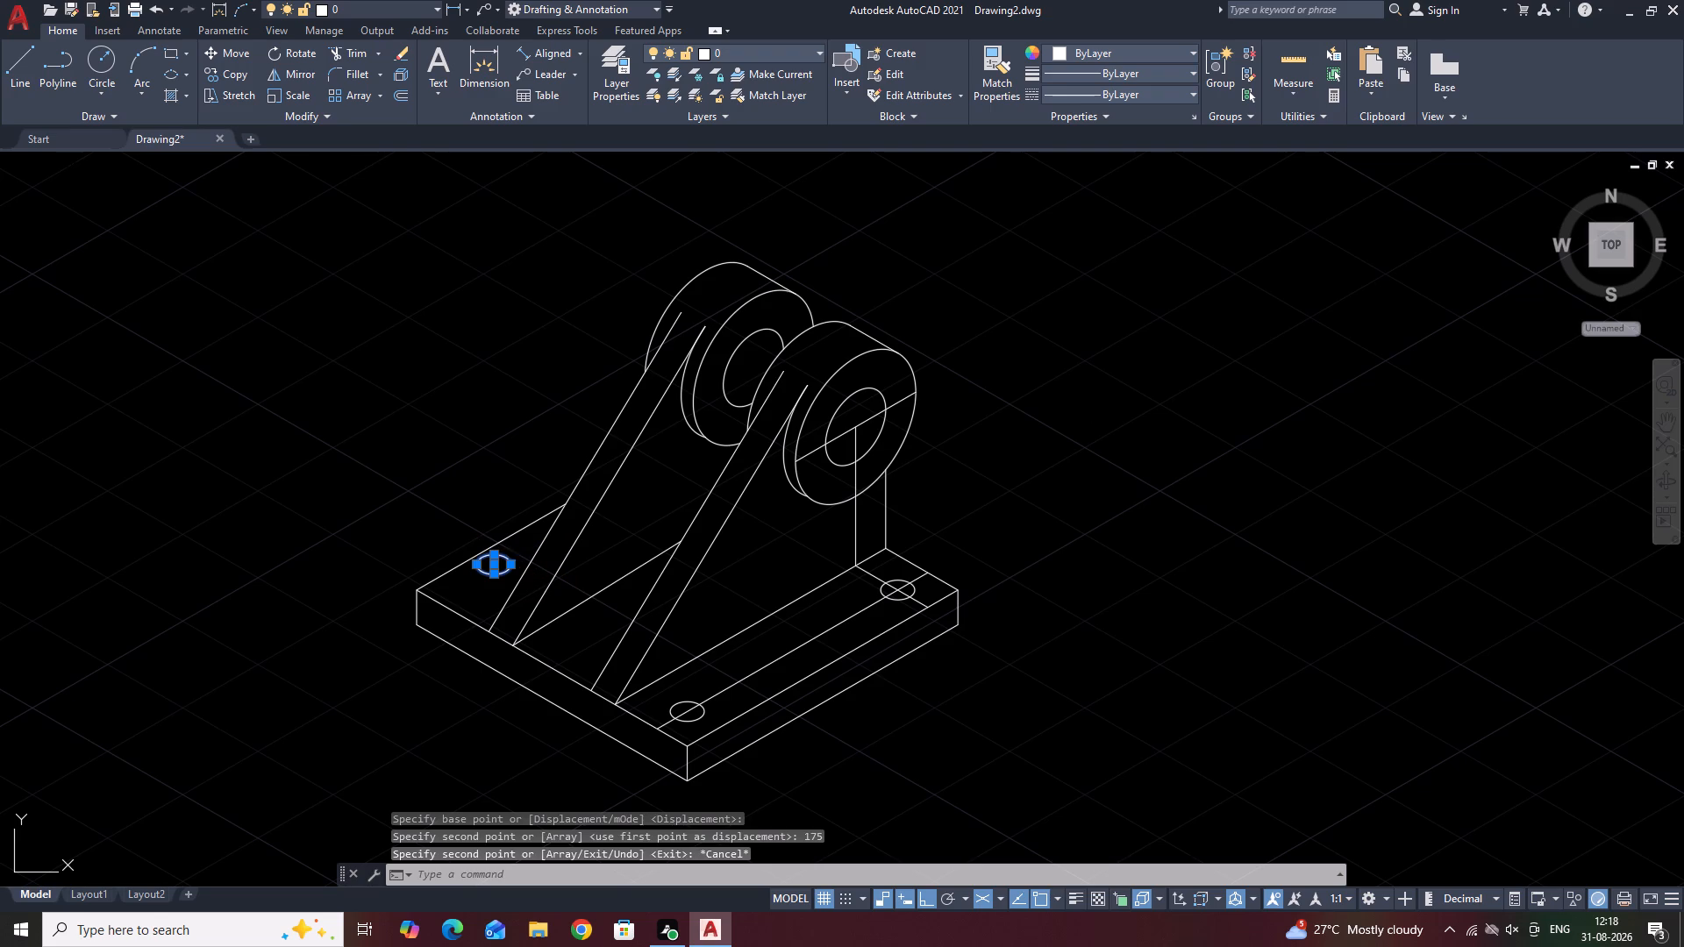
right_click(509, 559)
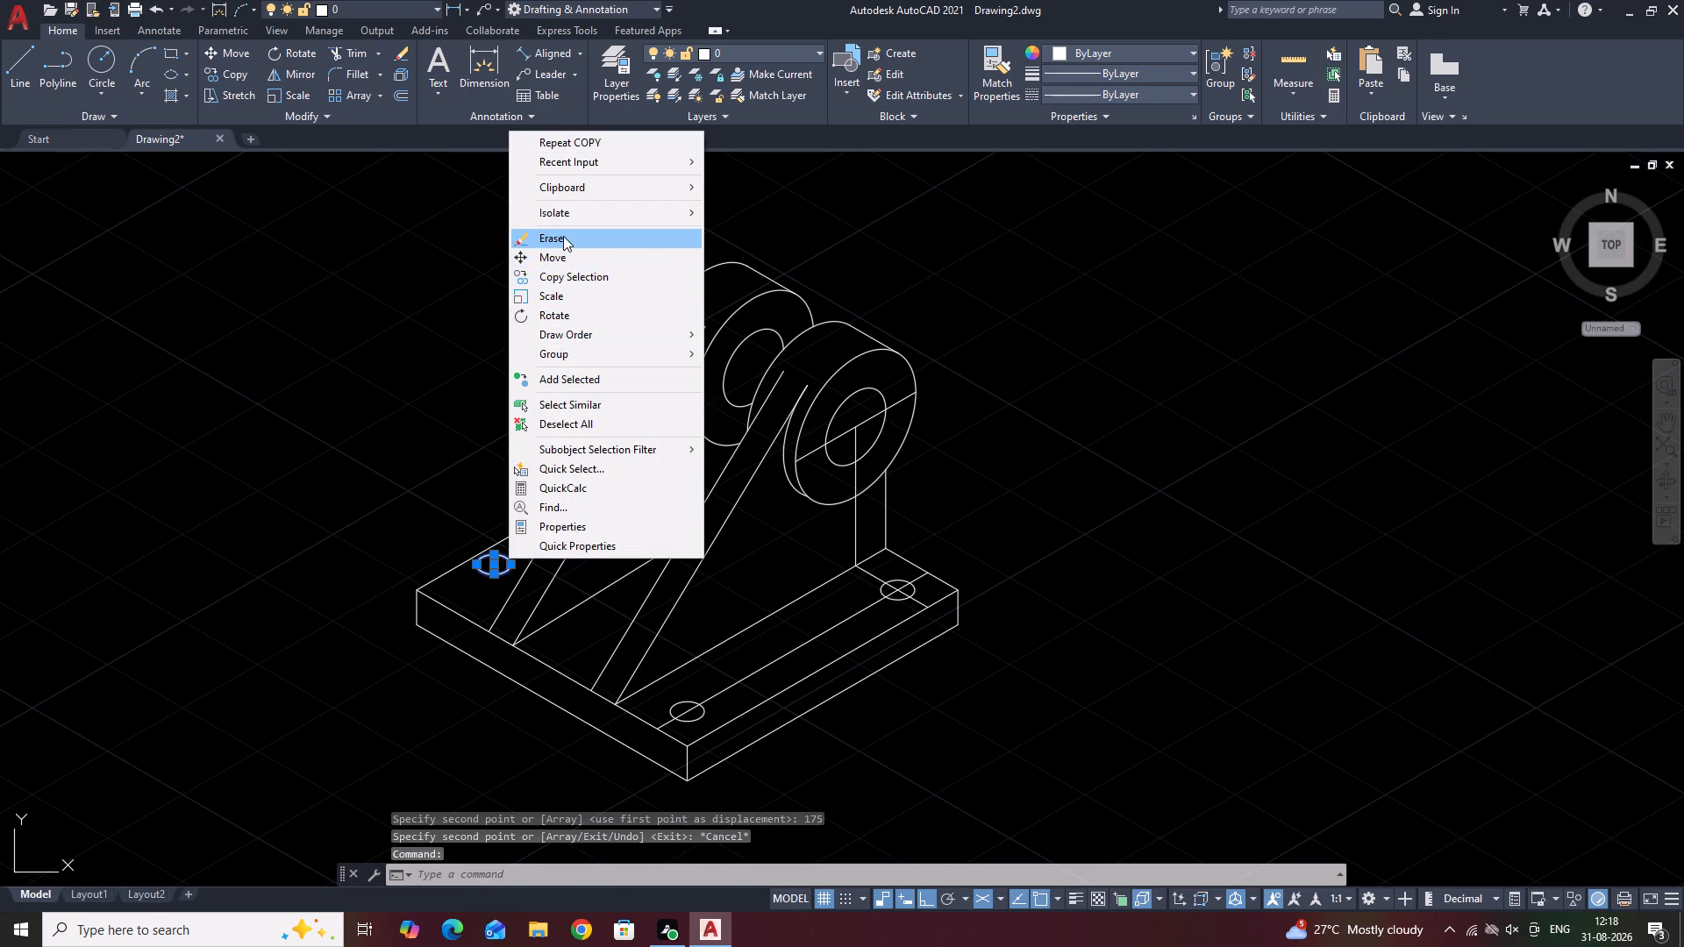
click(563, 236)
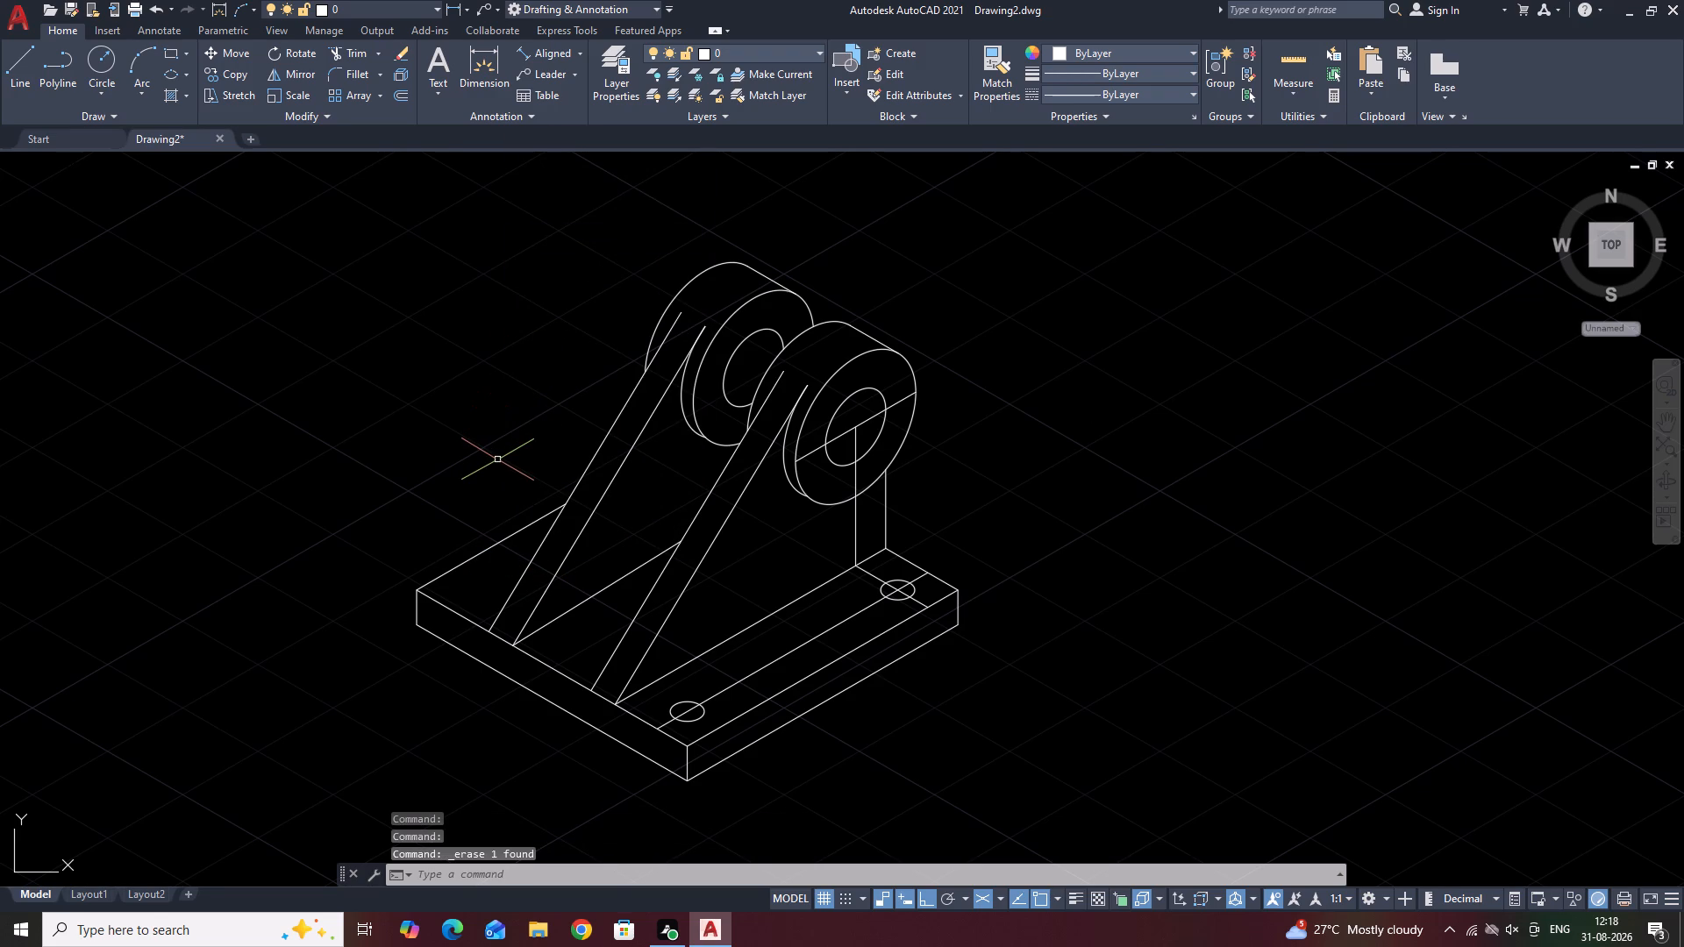
Copy the base's rear top edge 25 mm from its open corner toward the front of the base.
scroll(494, 459, up, 2)
middle_drag(490, 726, 489, 483)
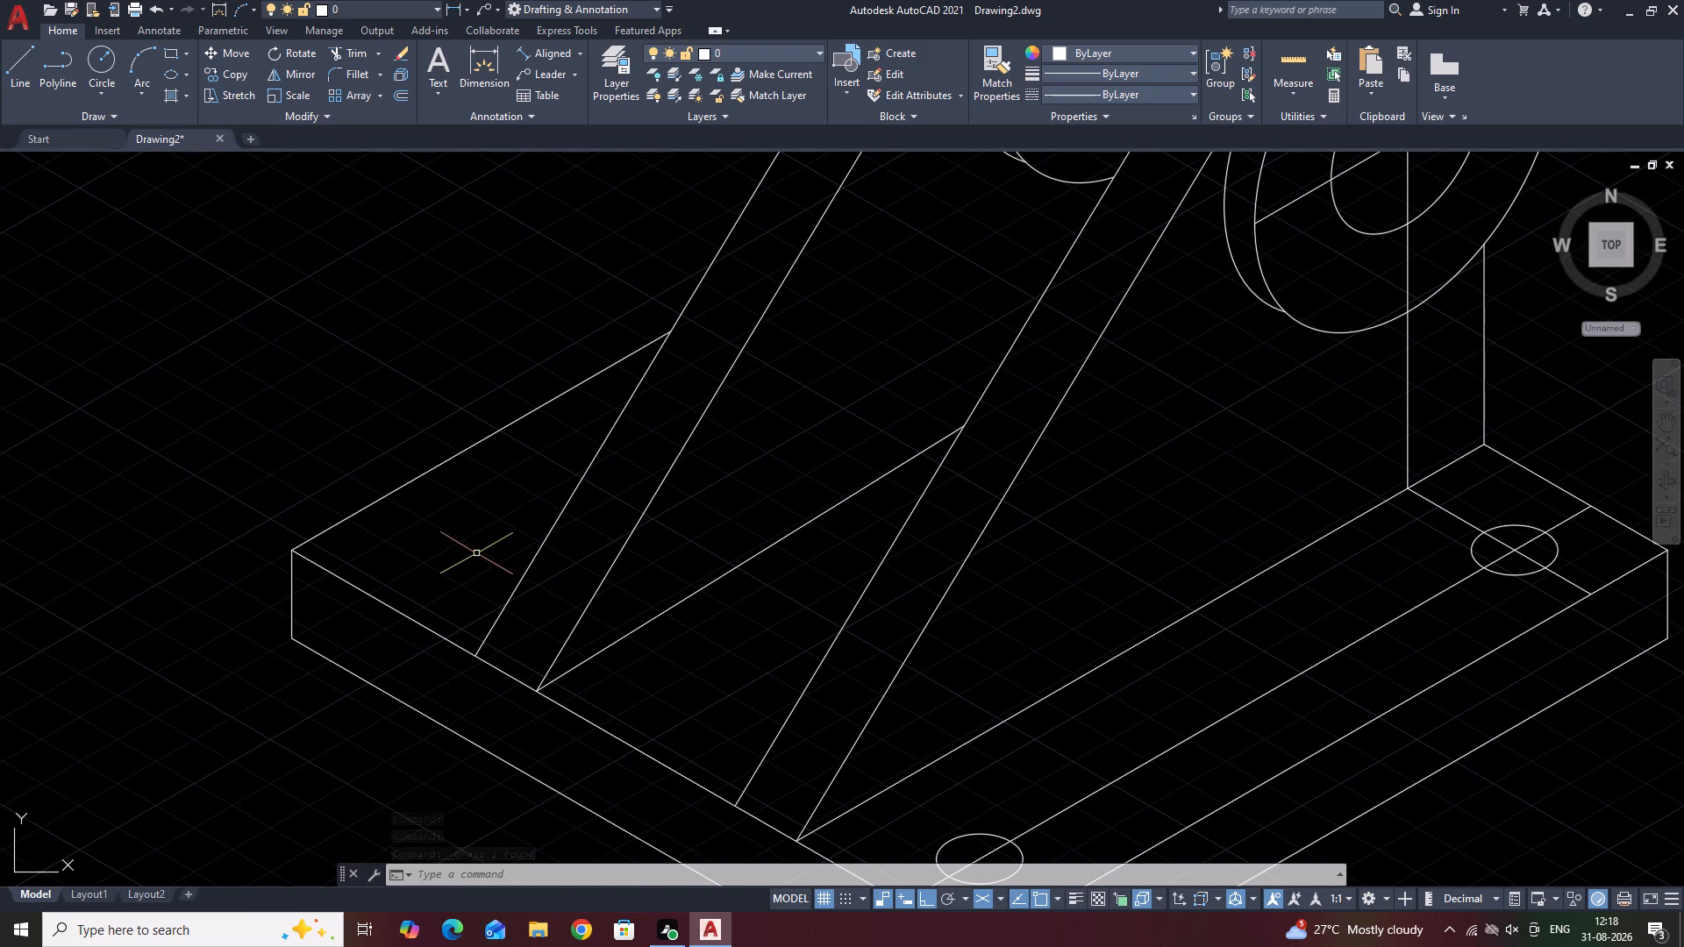
scroll(474, 553, down, 1)
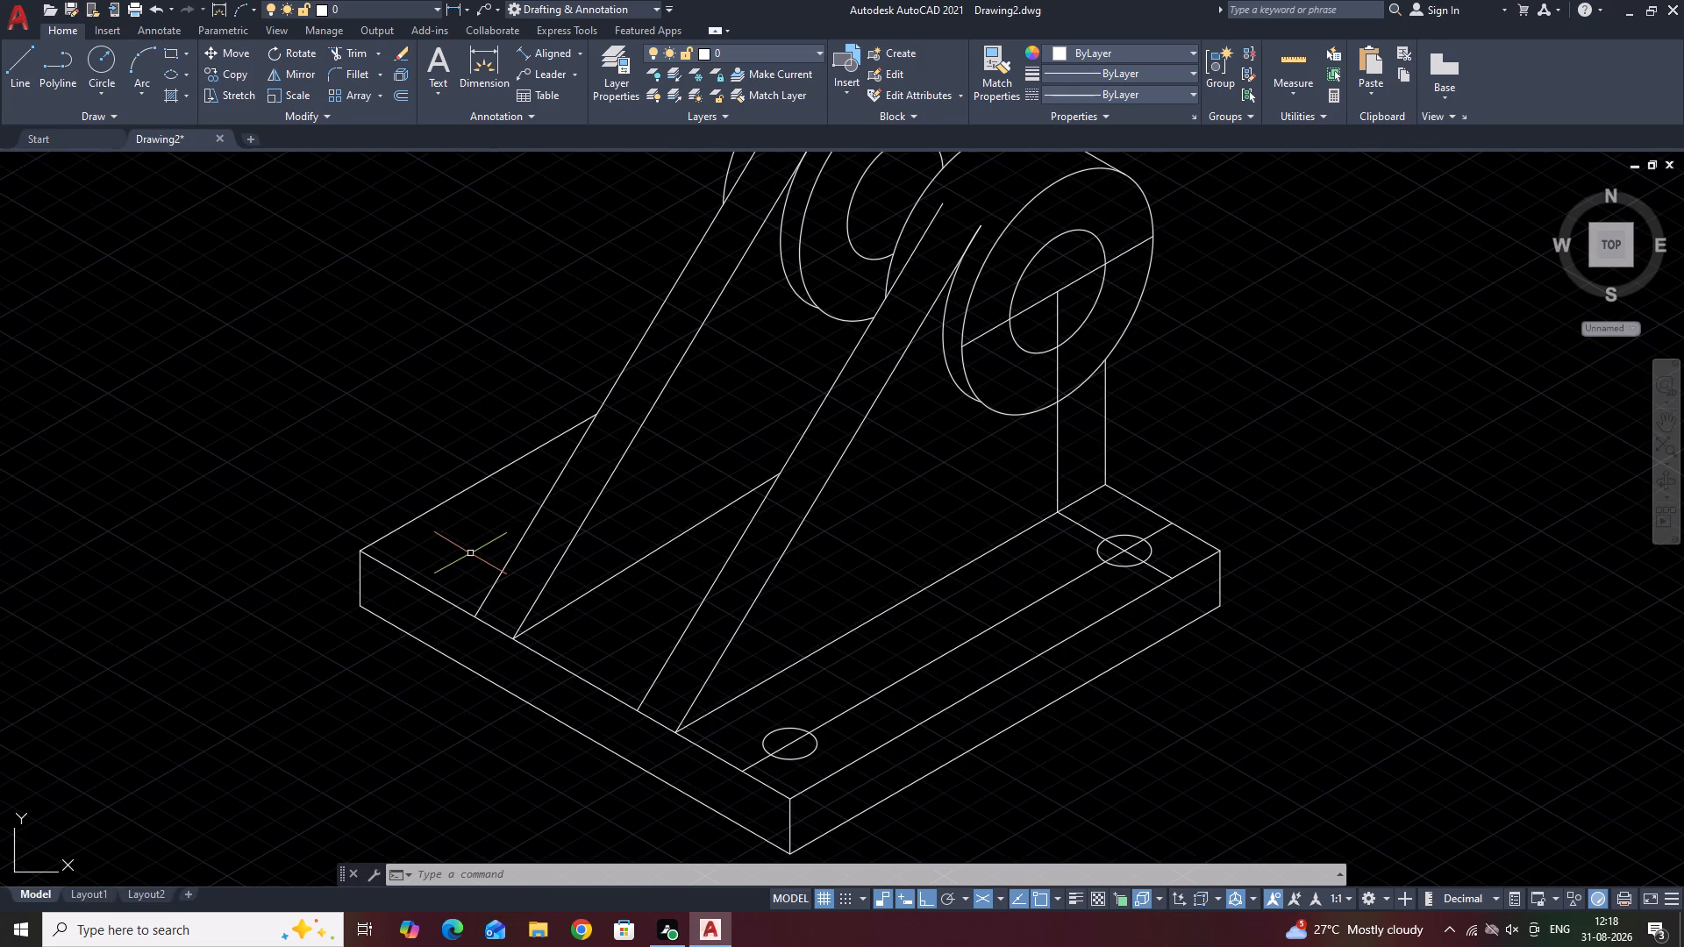
click(438, 505)
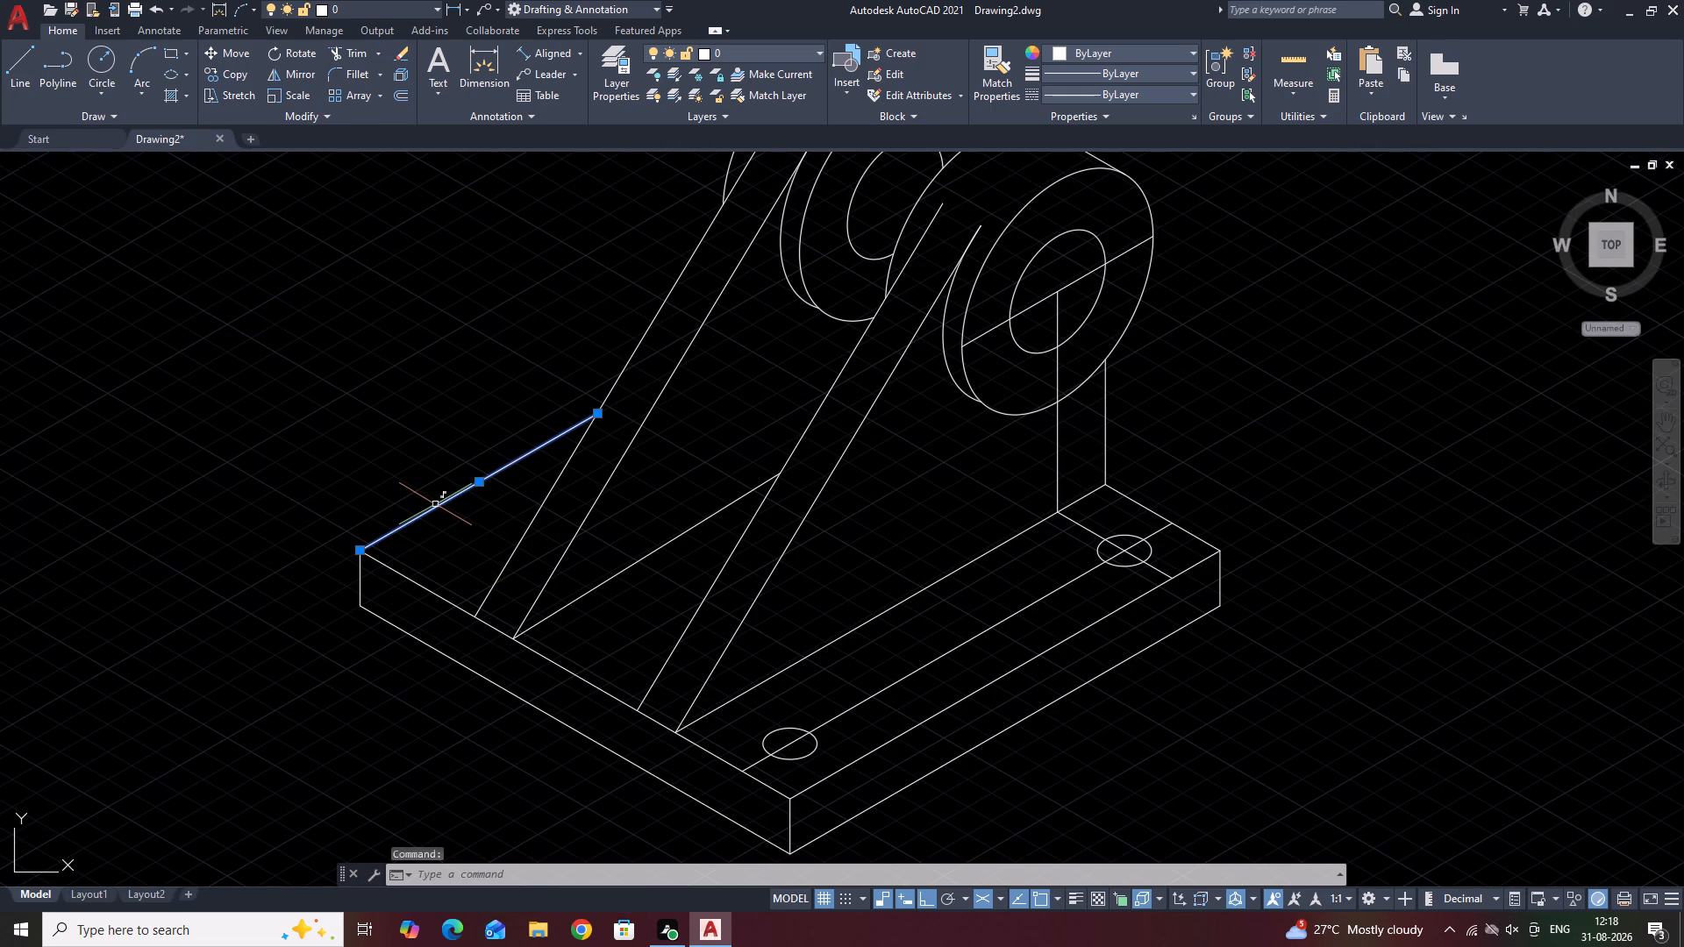
right_click(435, 504)
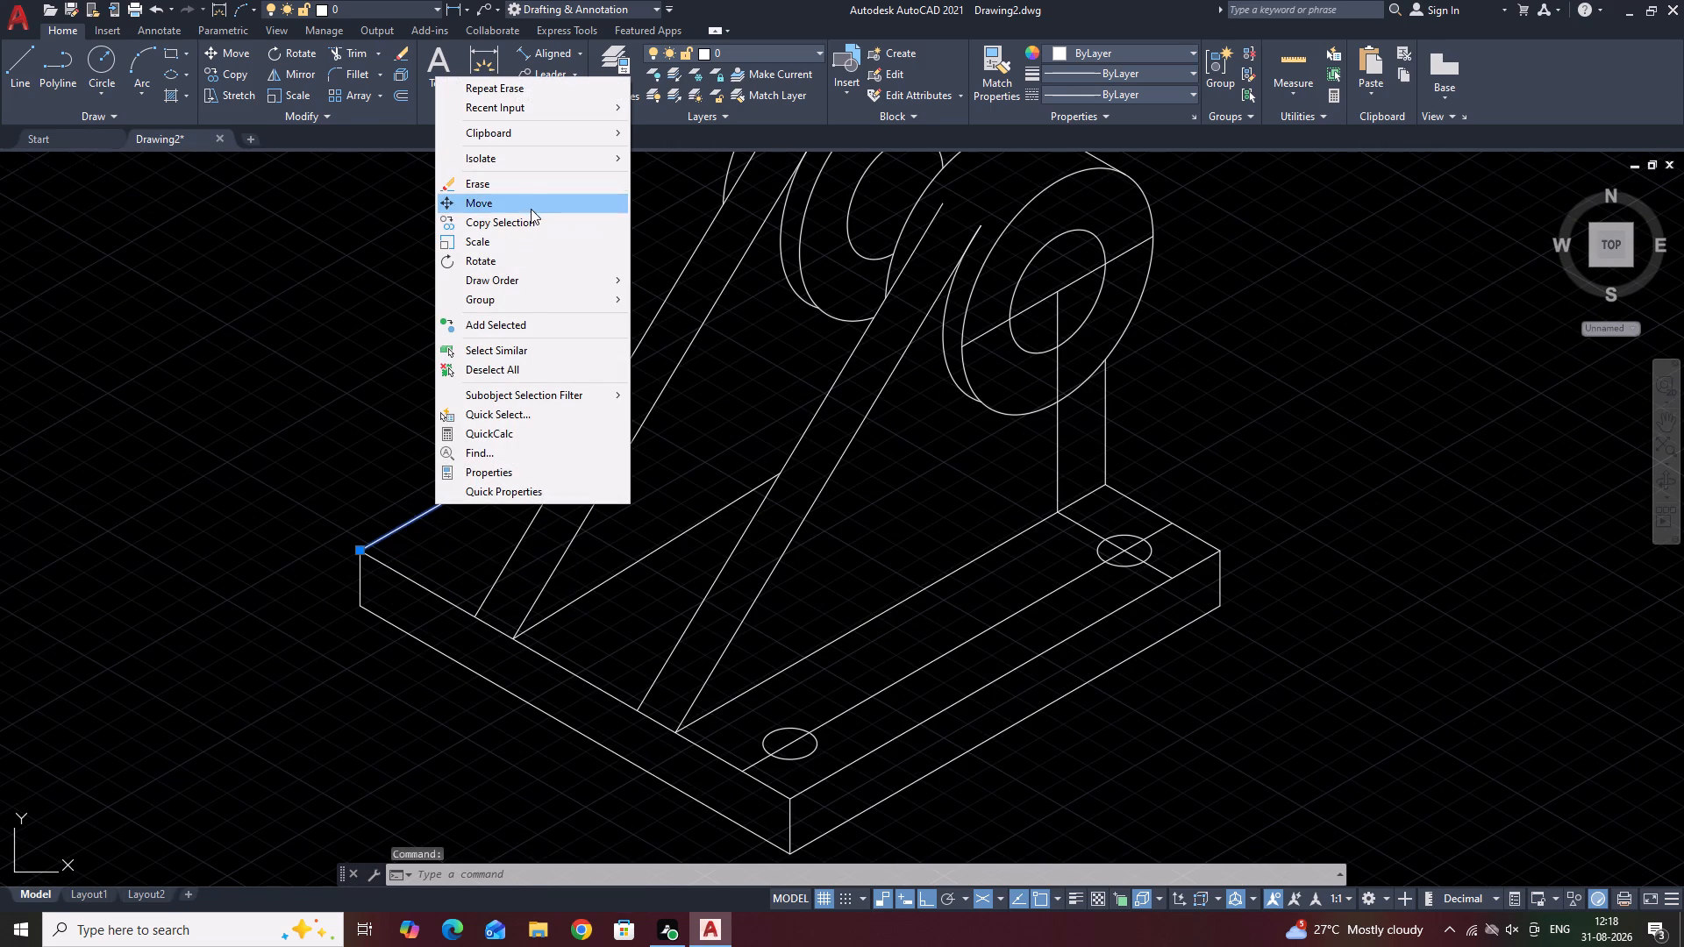
click(525, 223)
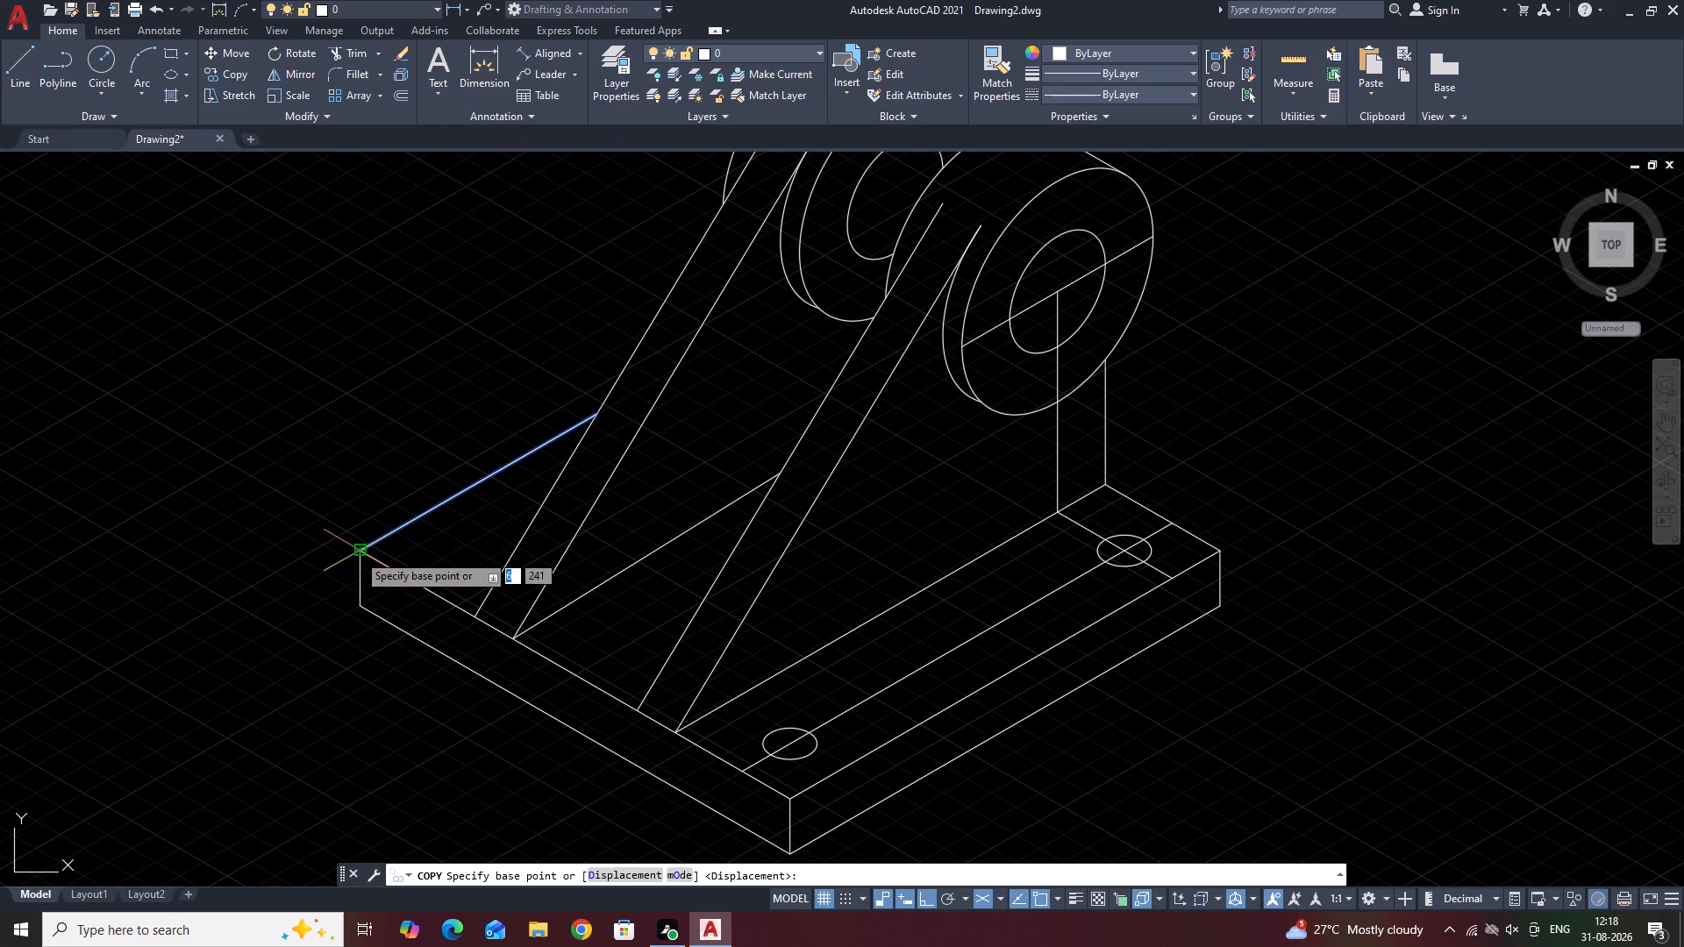
click(357, 553)
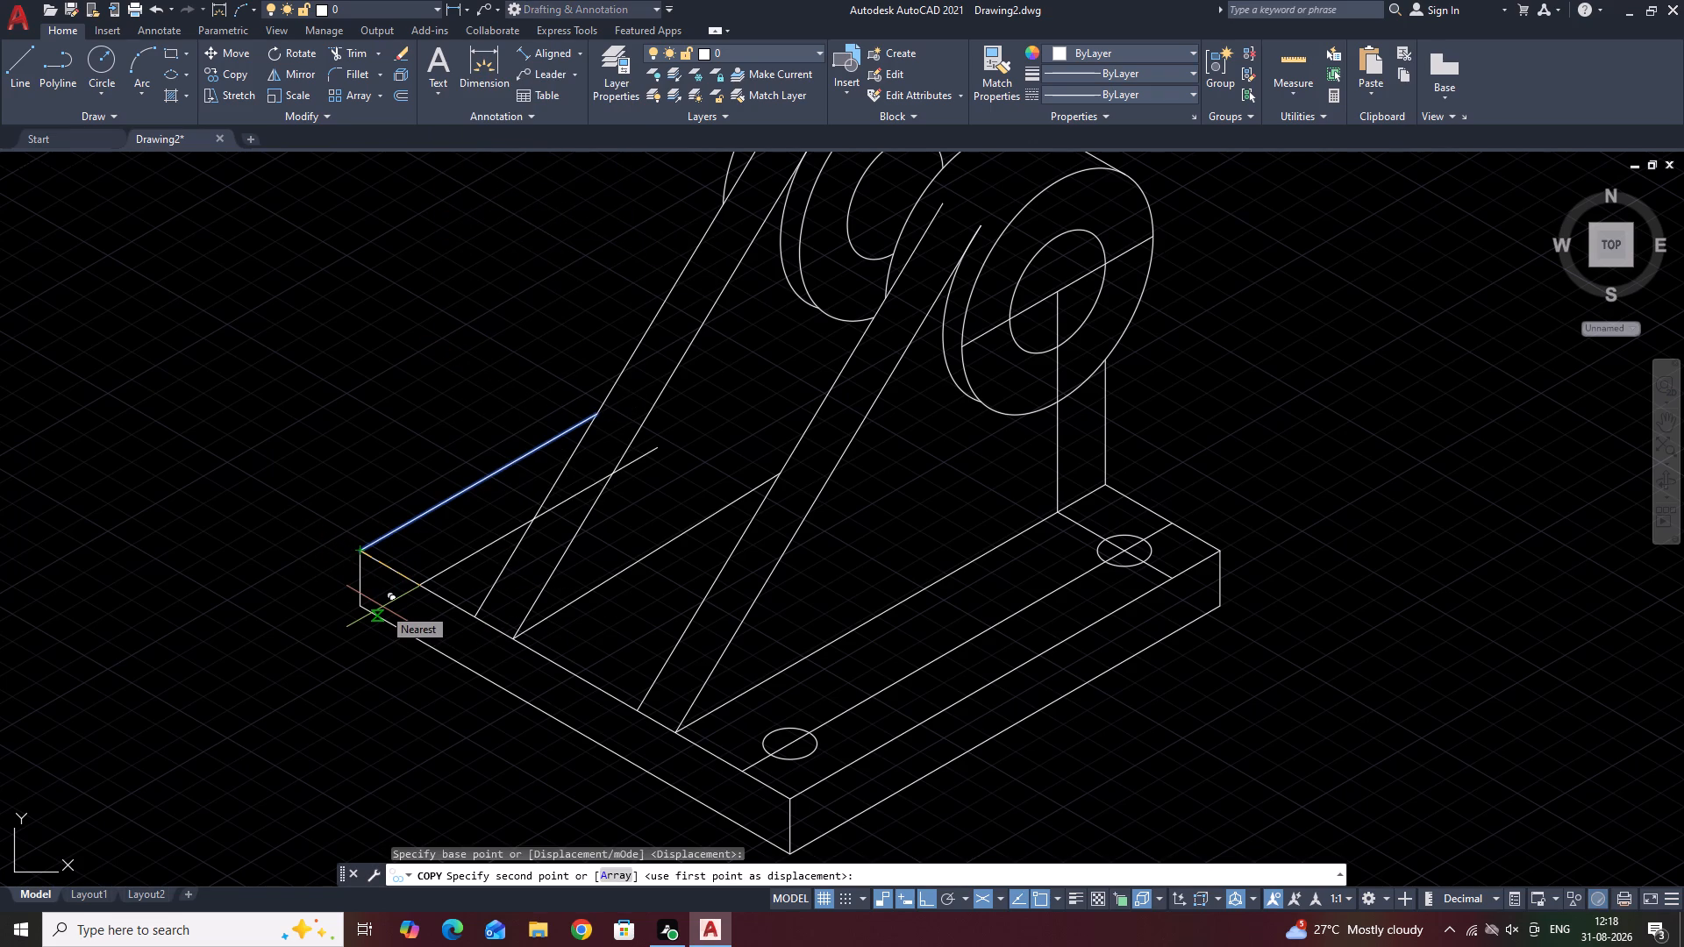
text(25)
key(Return)
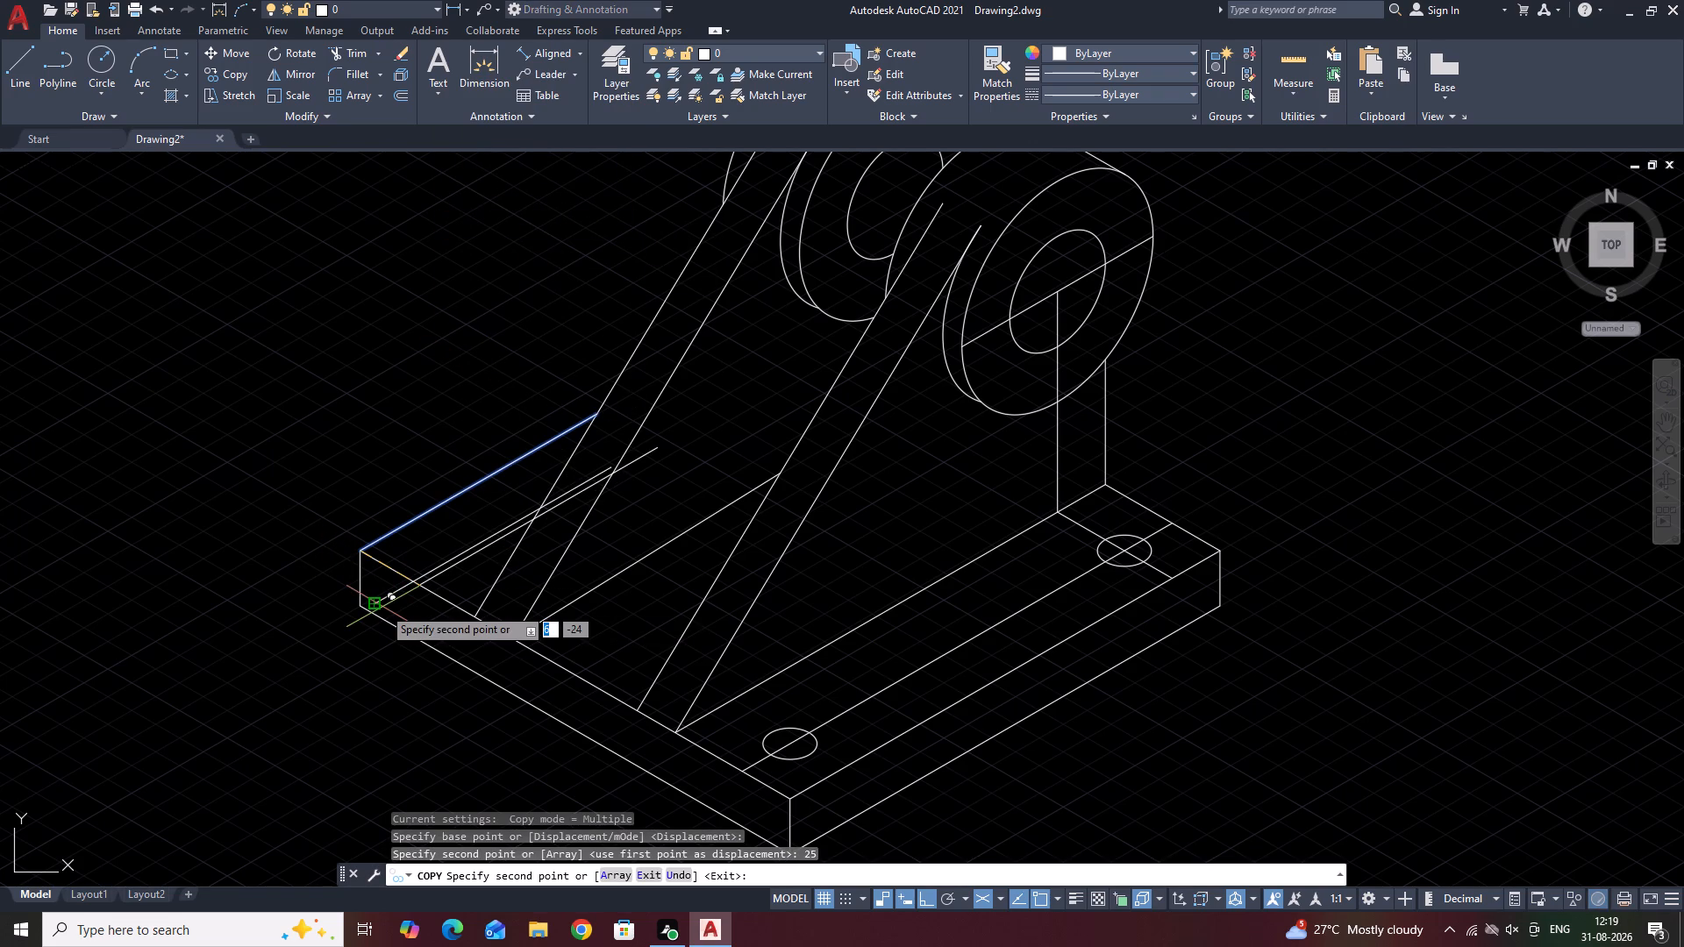
key(space)
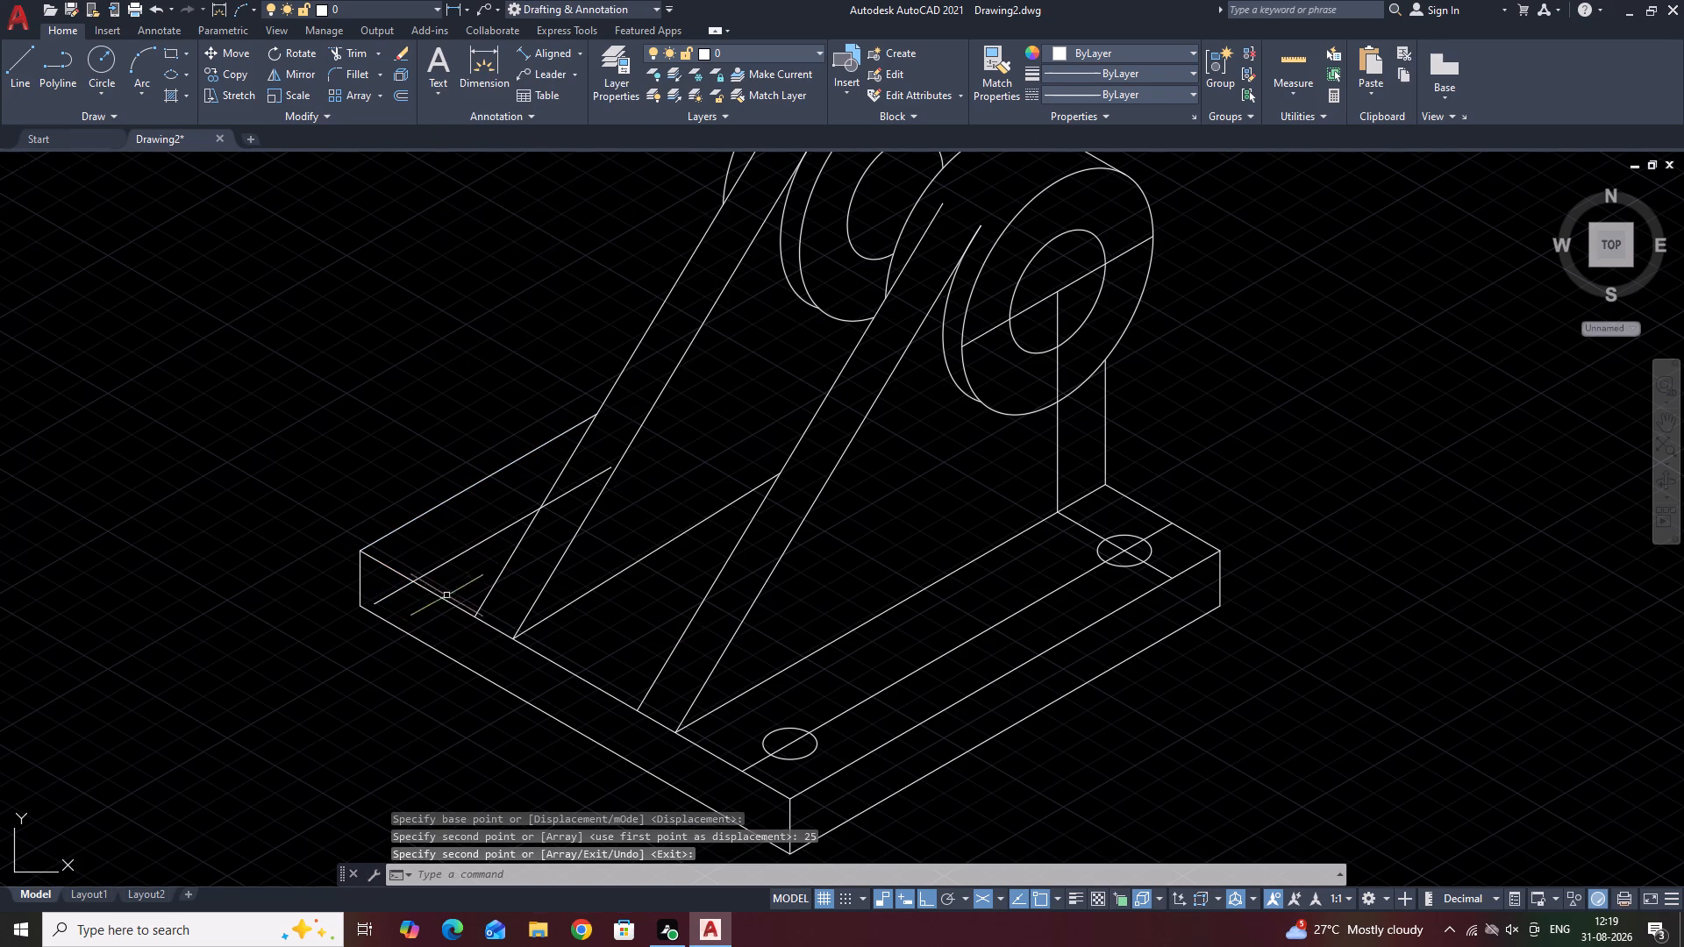
Copy the base's top edge at the slanted supports' feet 25 mm inward across the top face.
click(447, 598)
right_click(447, 598)
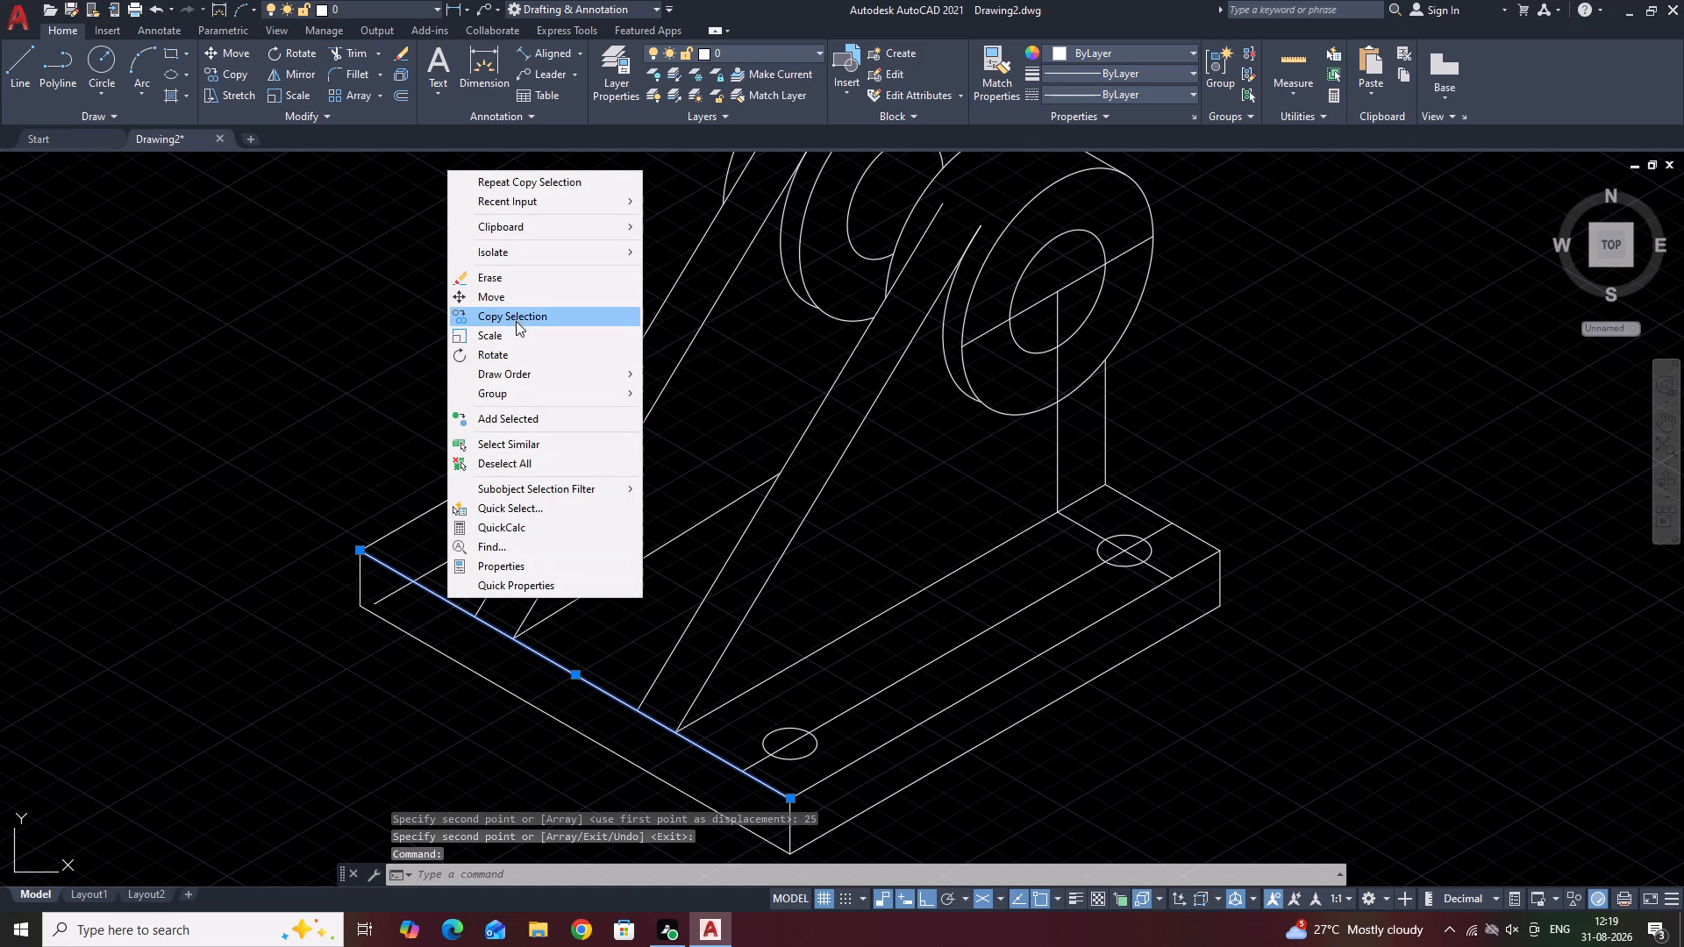
click(515, 316)
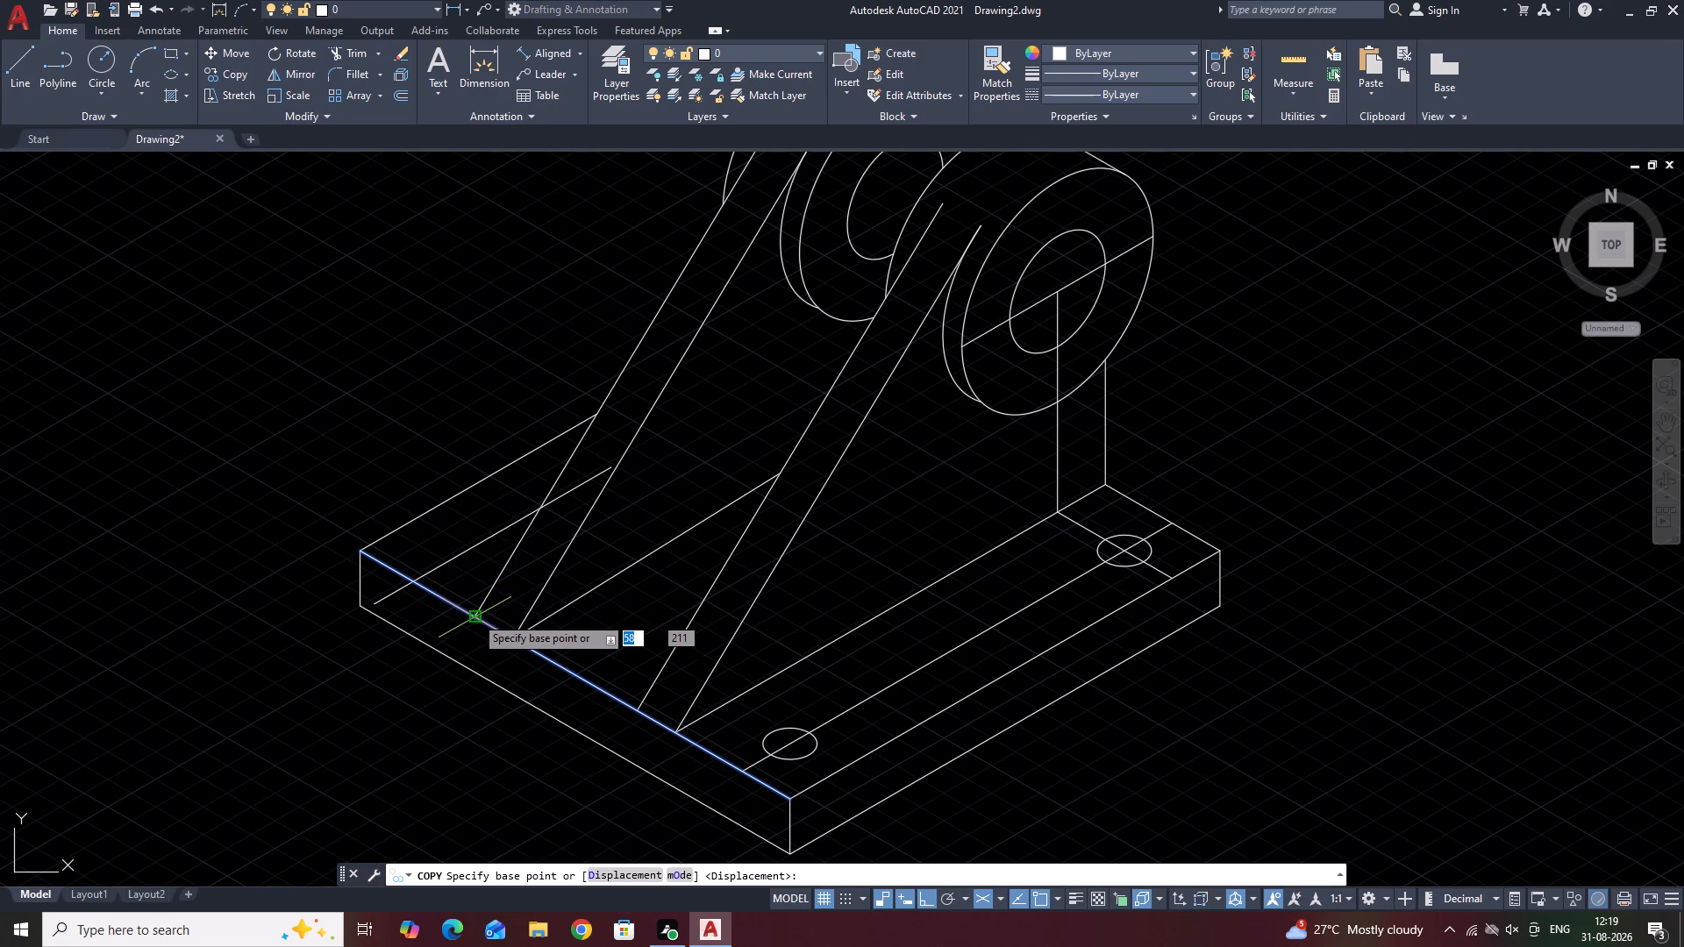
click(360, 553)
text(25)
key(Return)
key(space)
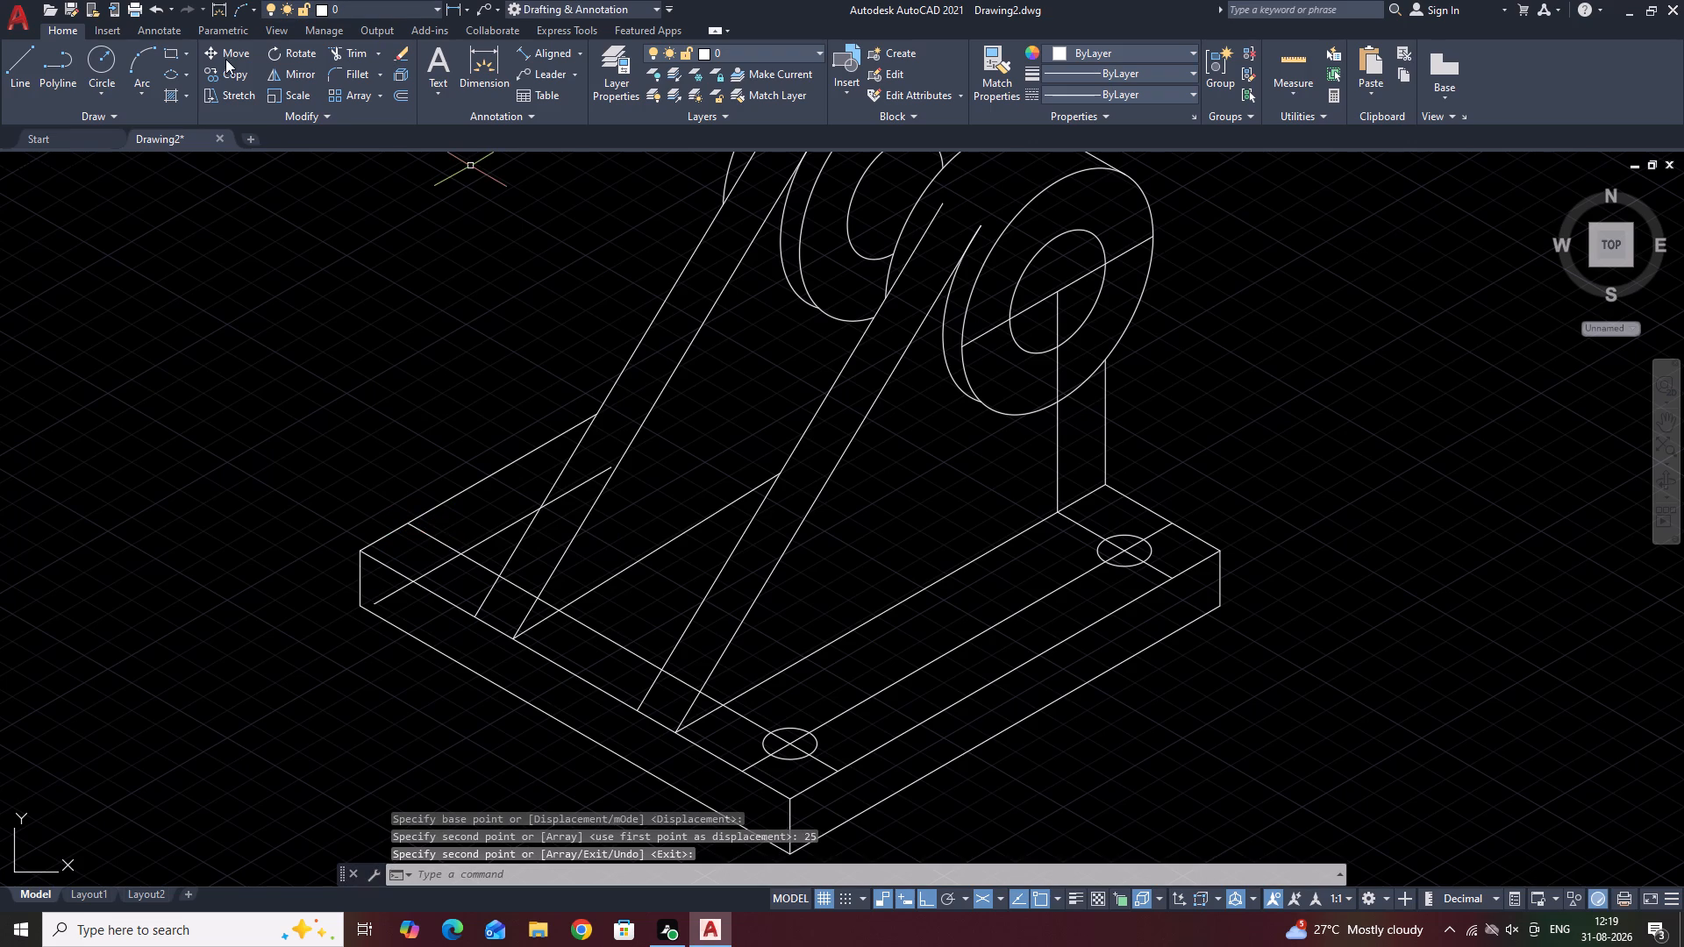
Draw an isocircle of radius 10 mm where the two copied edge lines cross outside the rear slanted support.
click(172, 72)
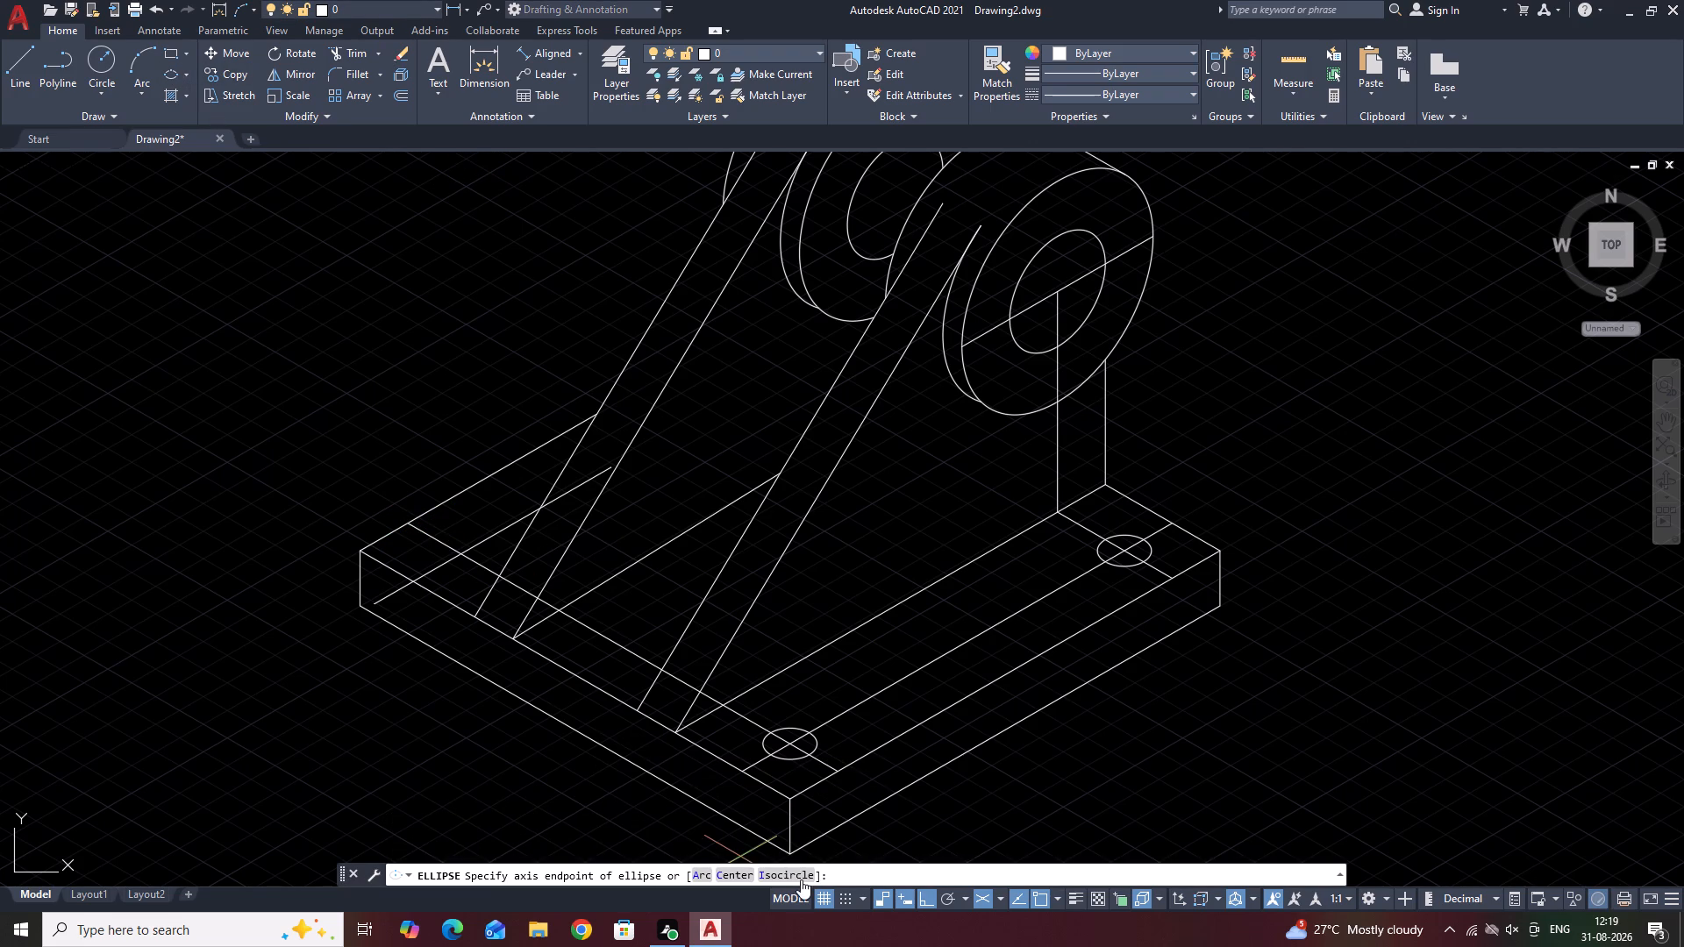
click(786, 875)
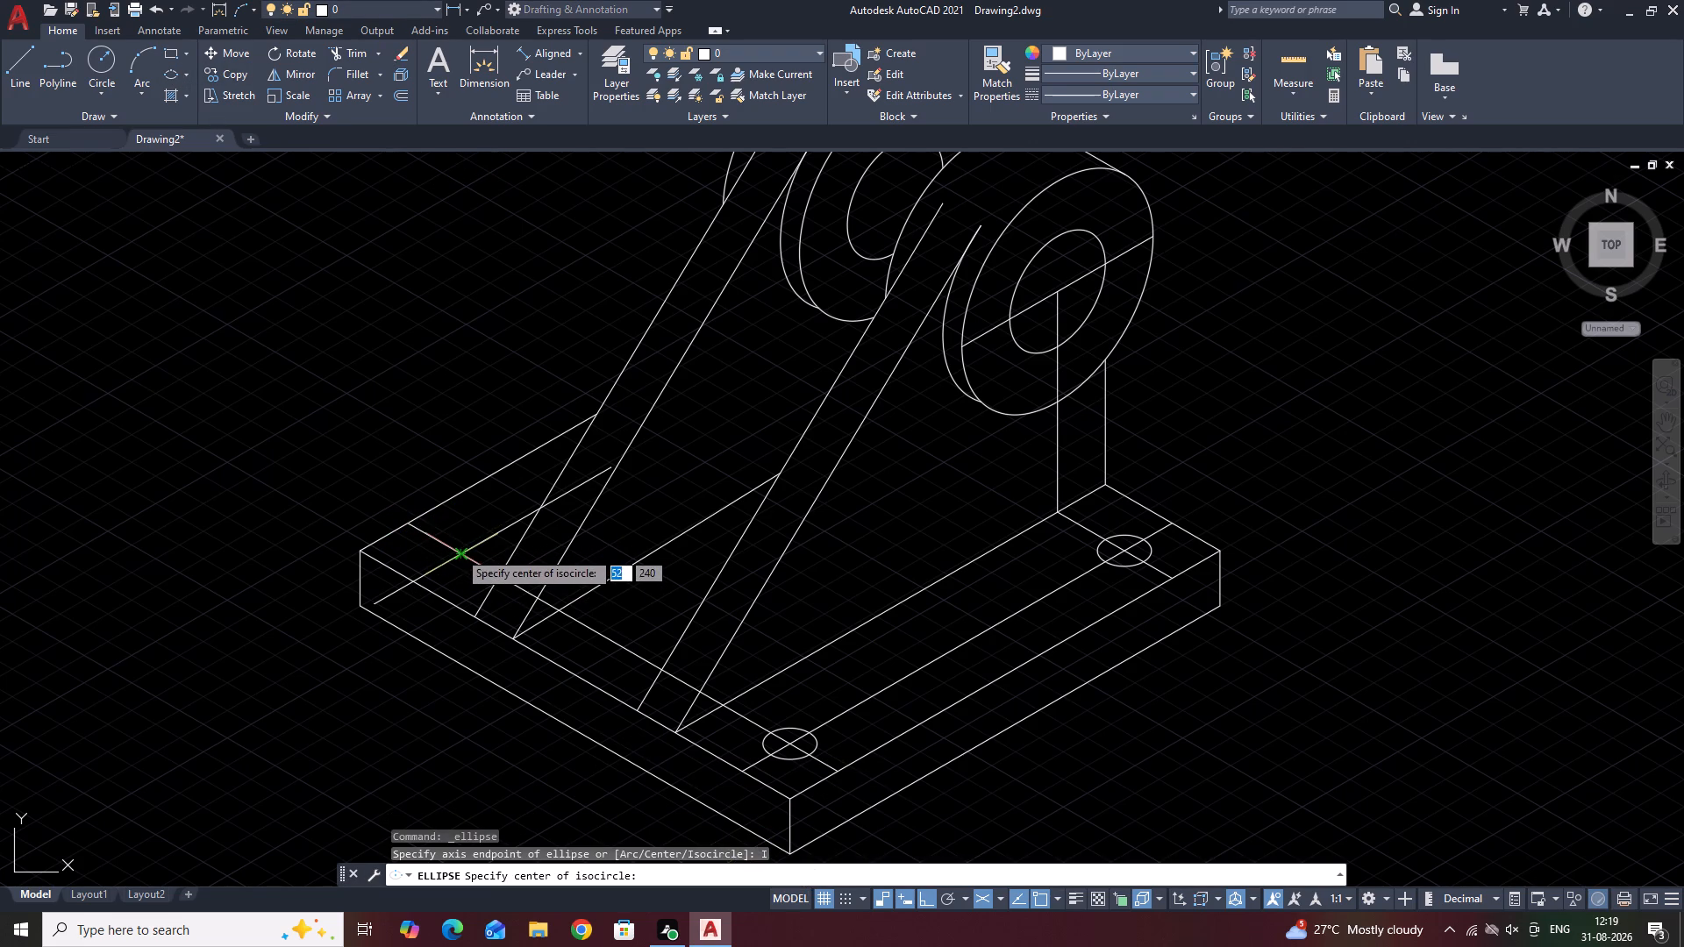
click(458, 551)
text(10)
key(Return)
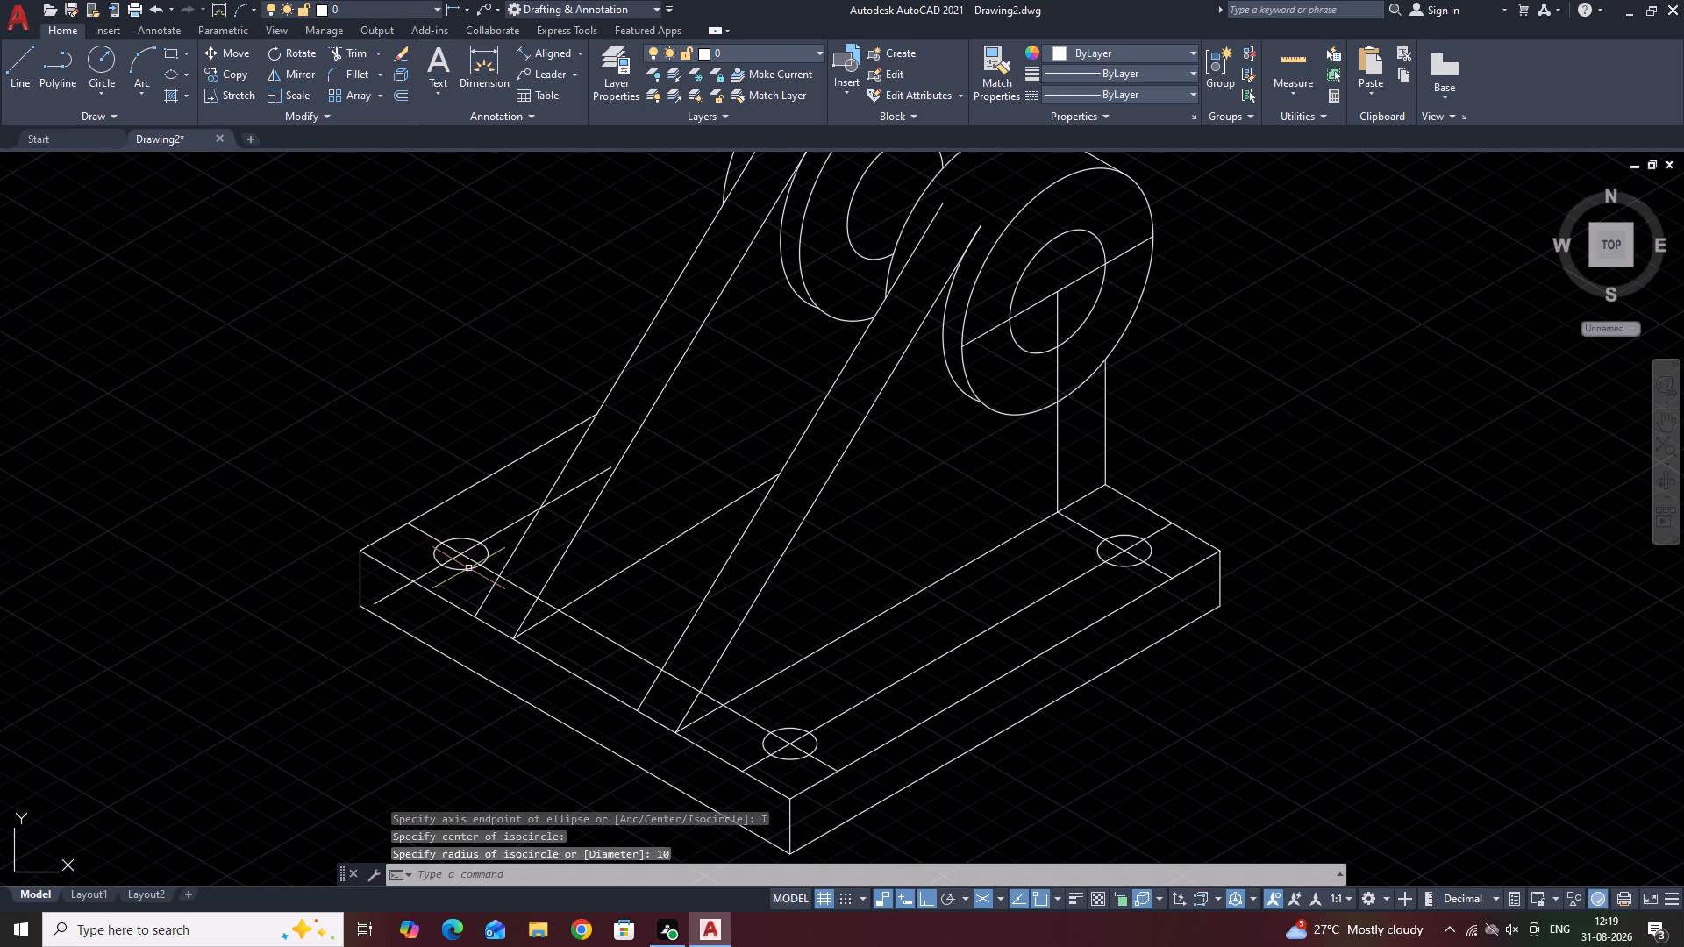
Erase the two copied edge lines that cross at the rear-corner isocircle.
click(498, 529)
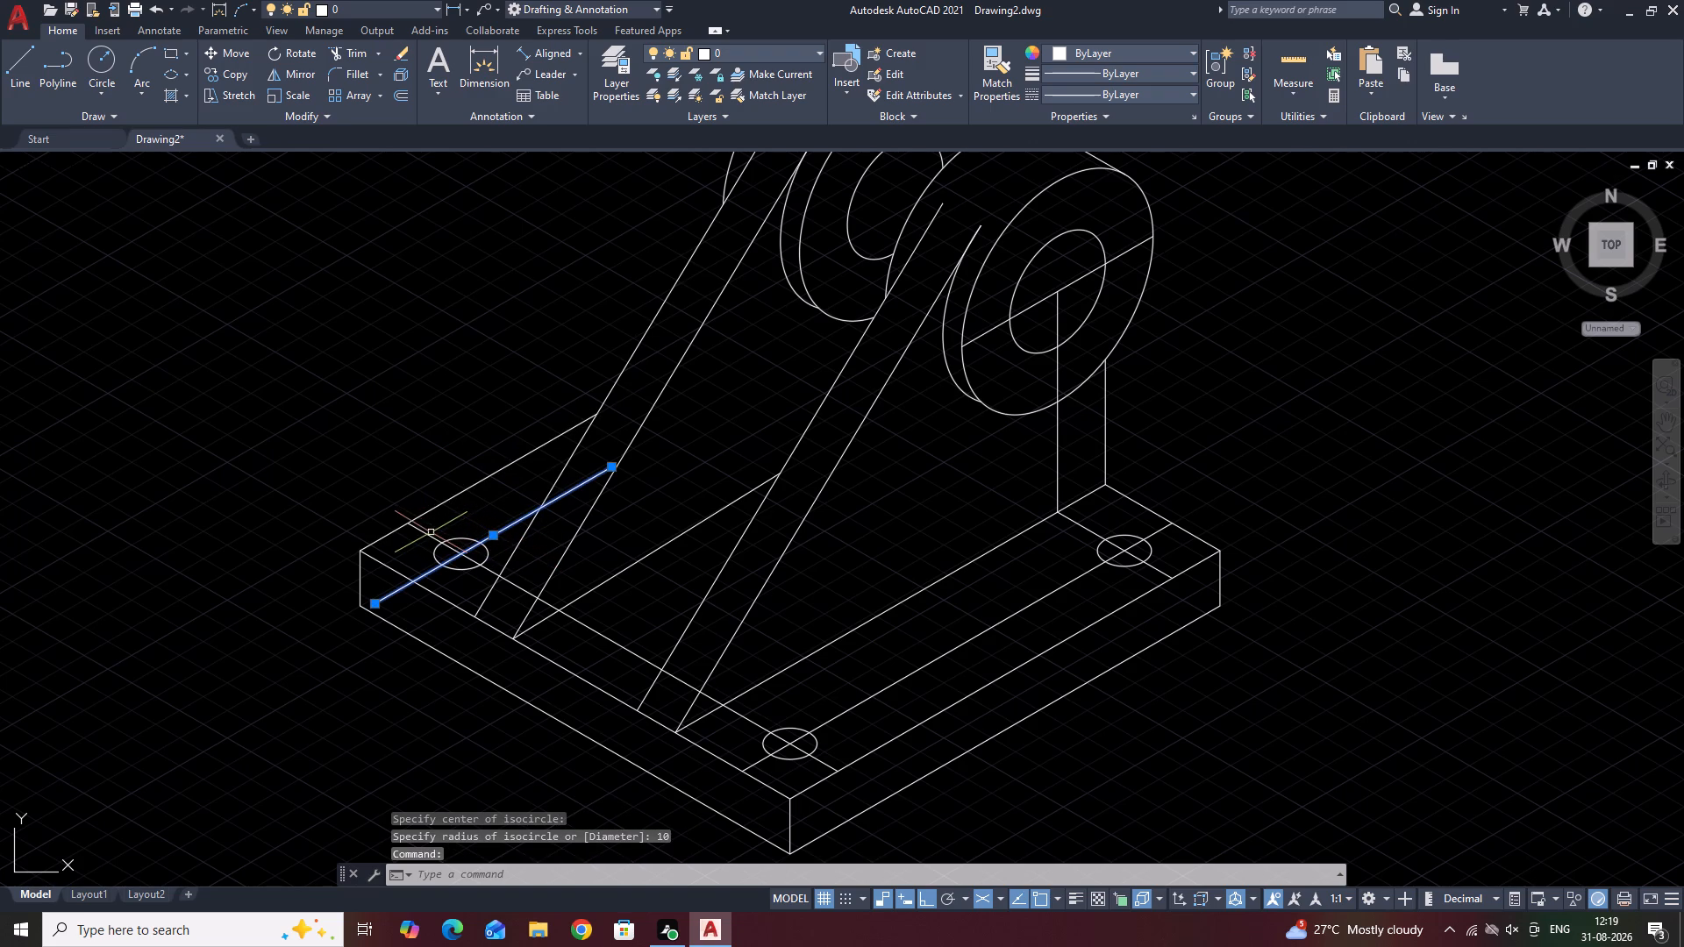
click(431, 532)
right_click(430, 534)
click(429, 535)
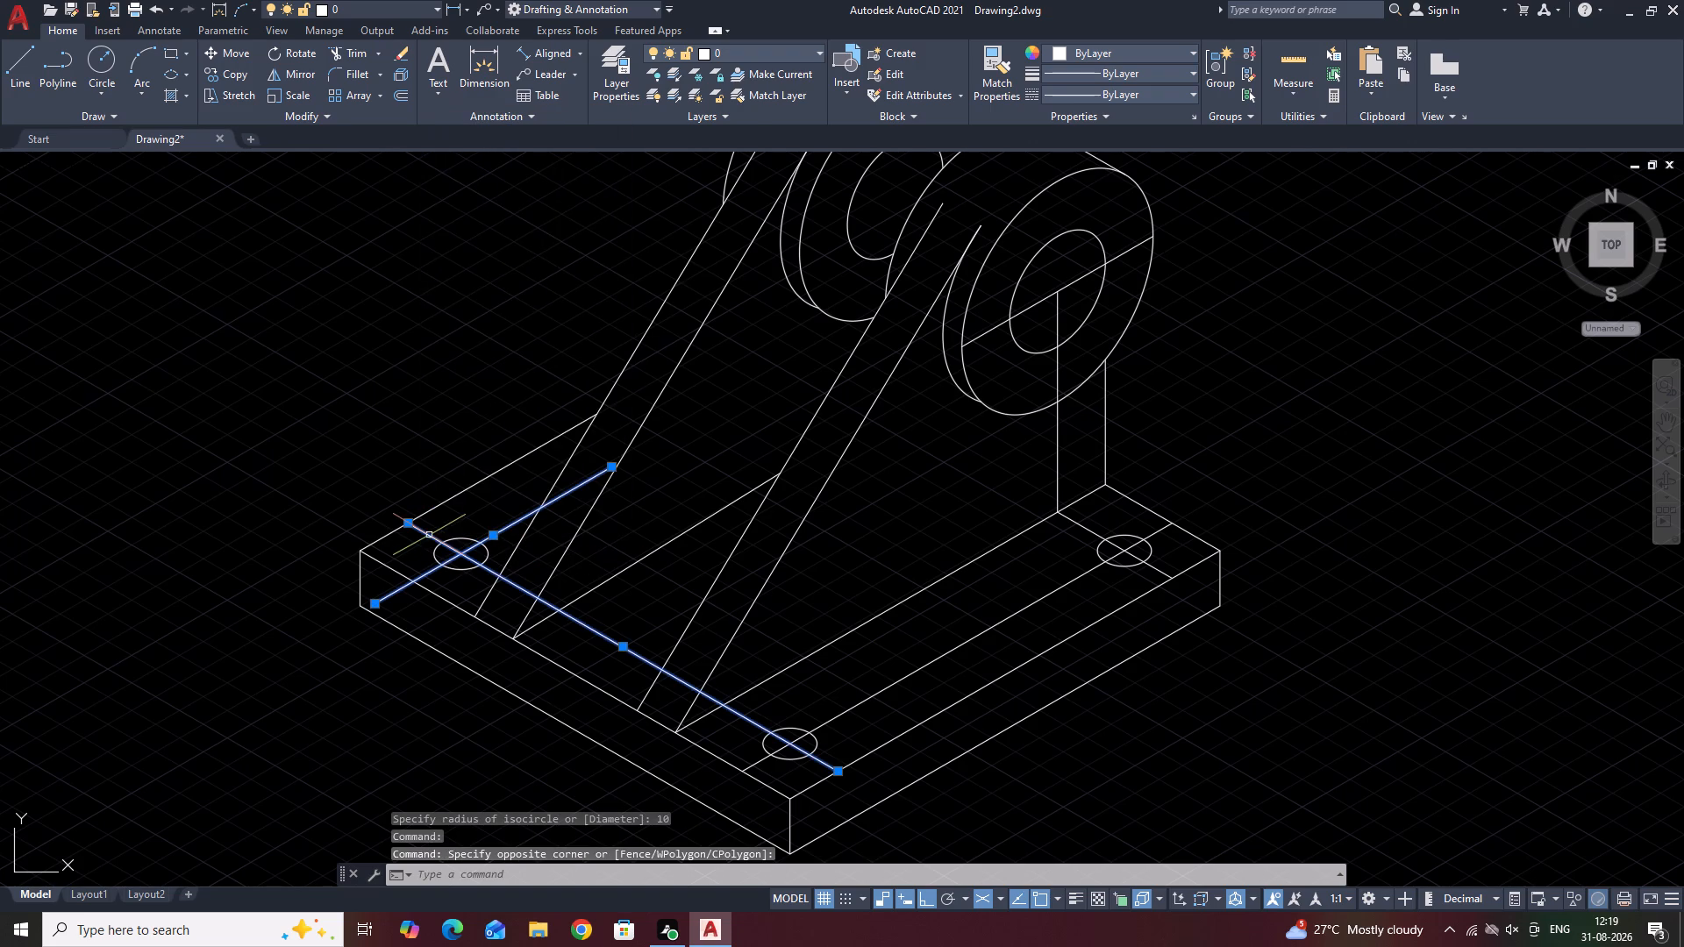
right_click(429, 535)
click(494, 243)
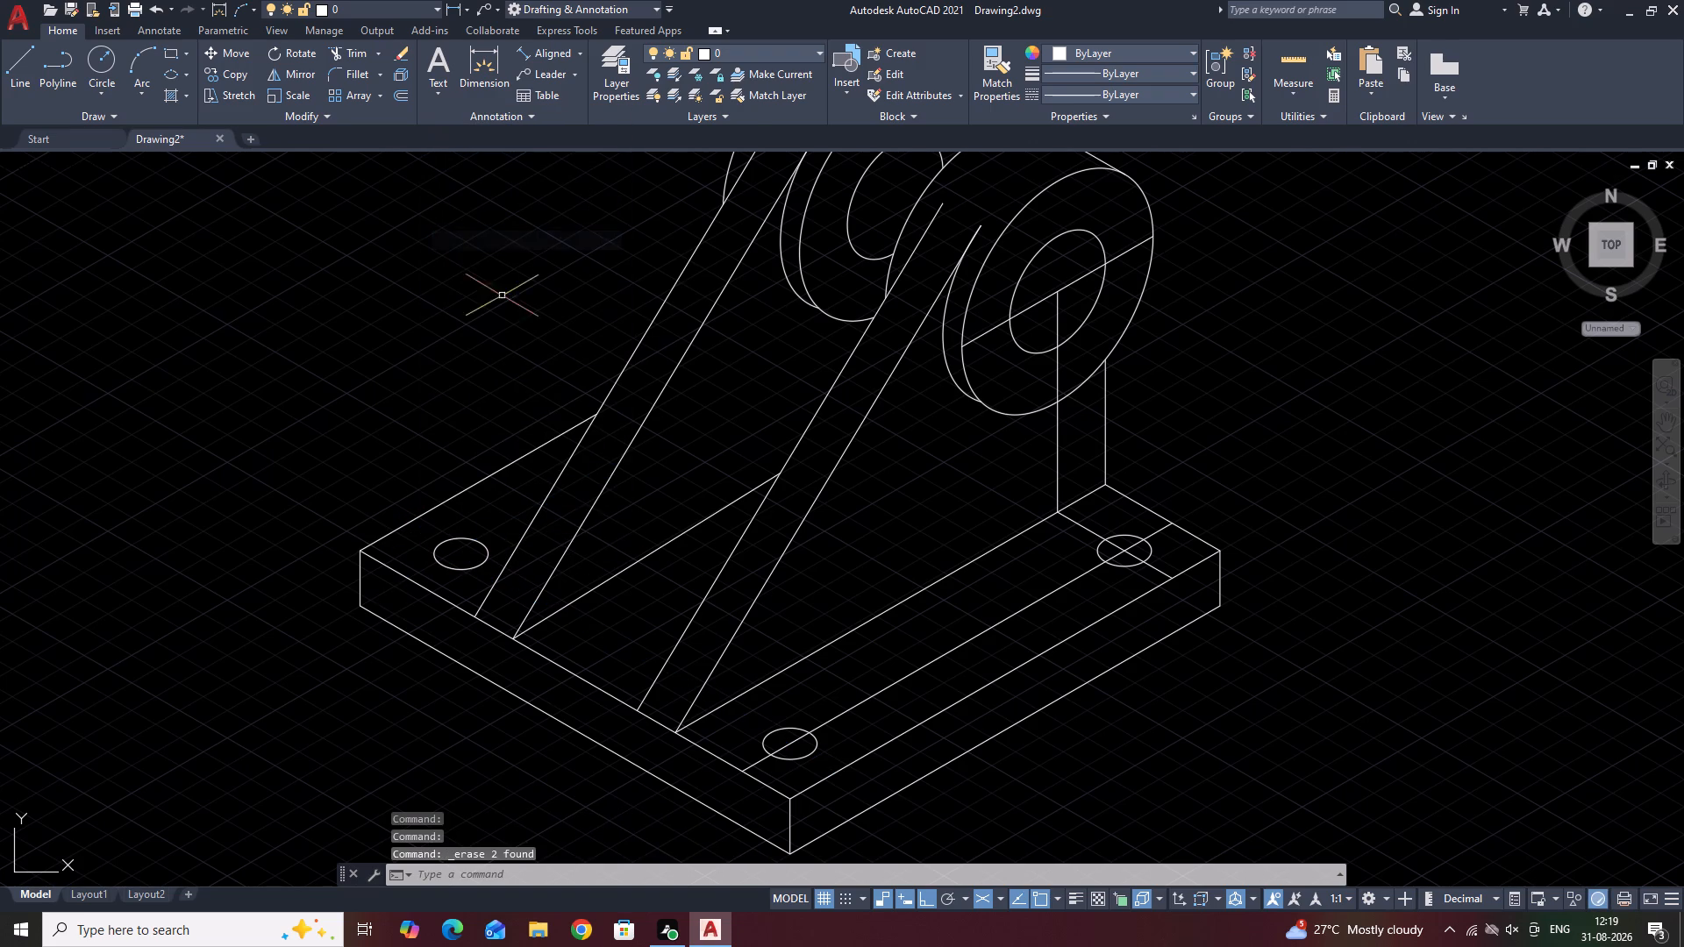
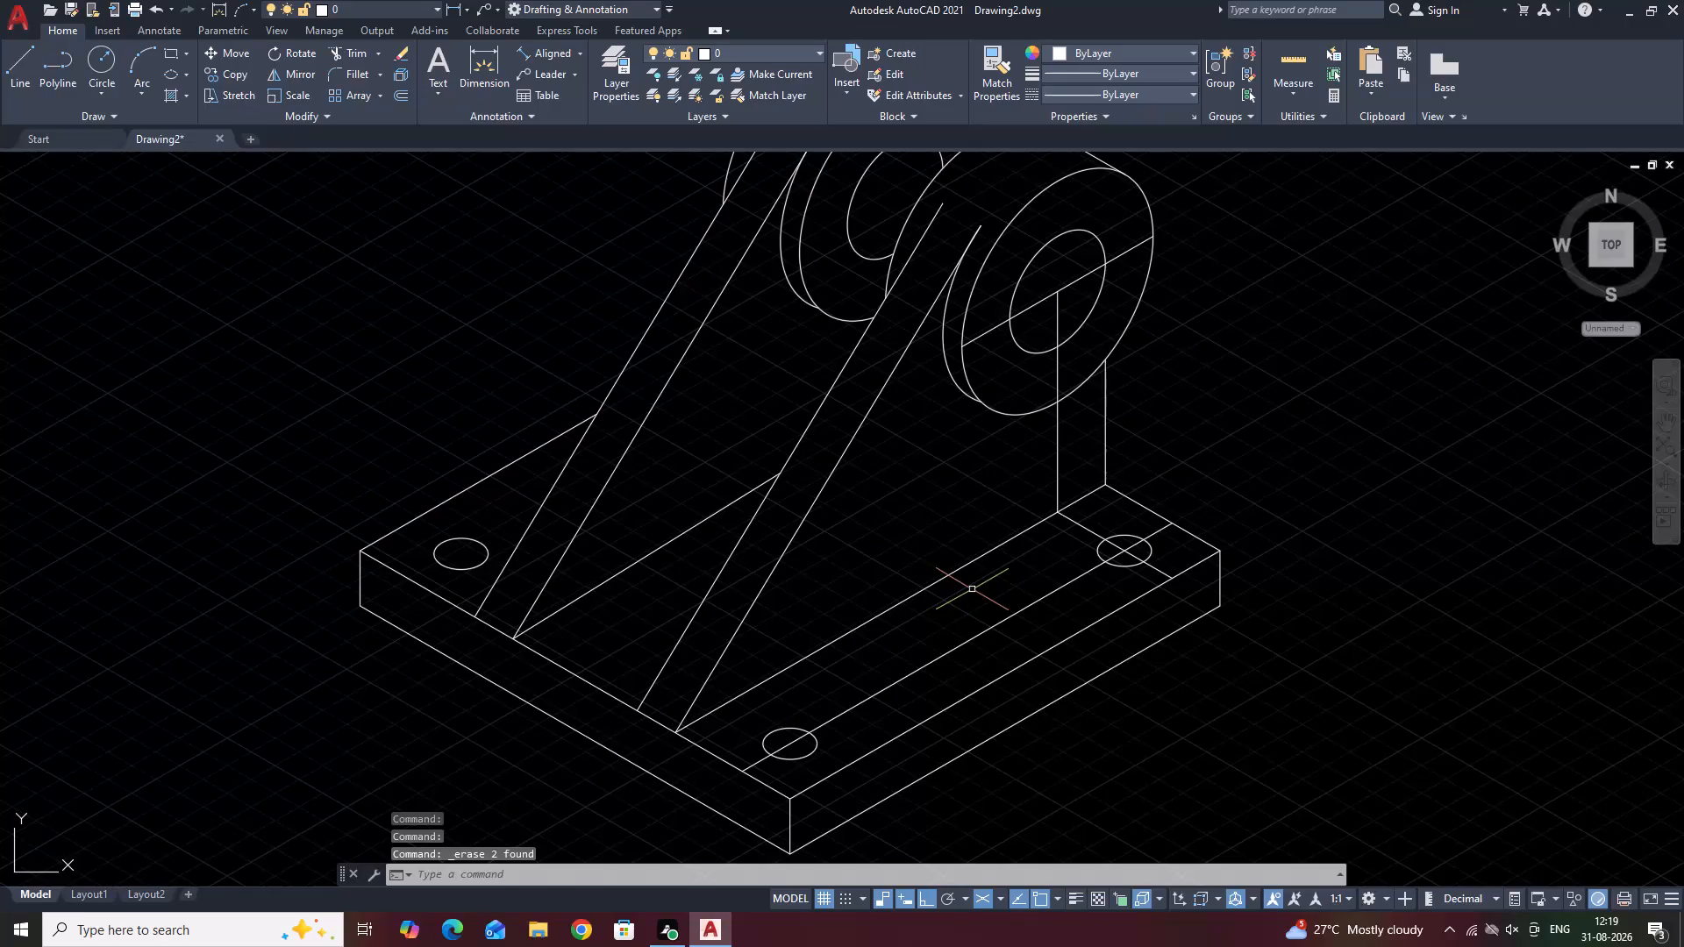
Erase the long guide line through the two isocircles on the strip of the base outside the front slanted support.
click(895, 683)
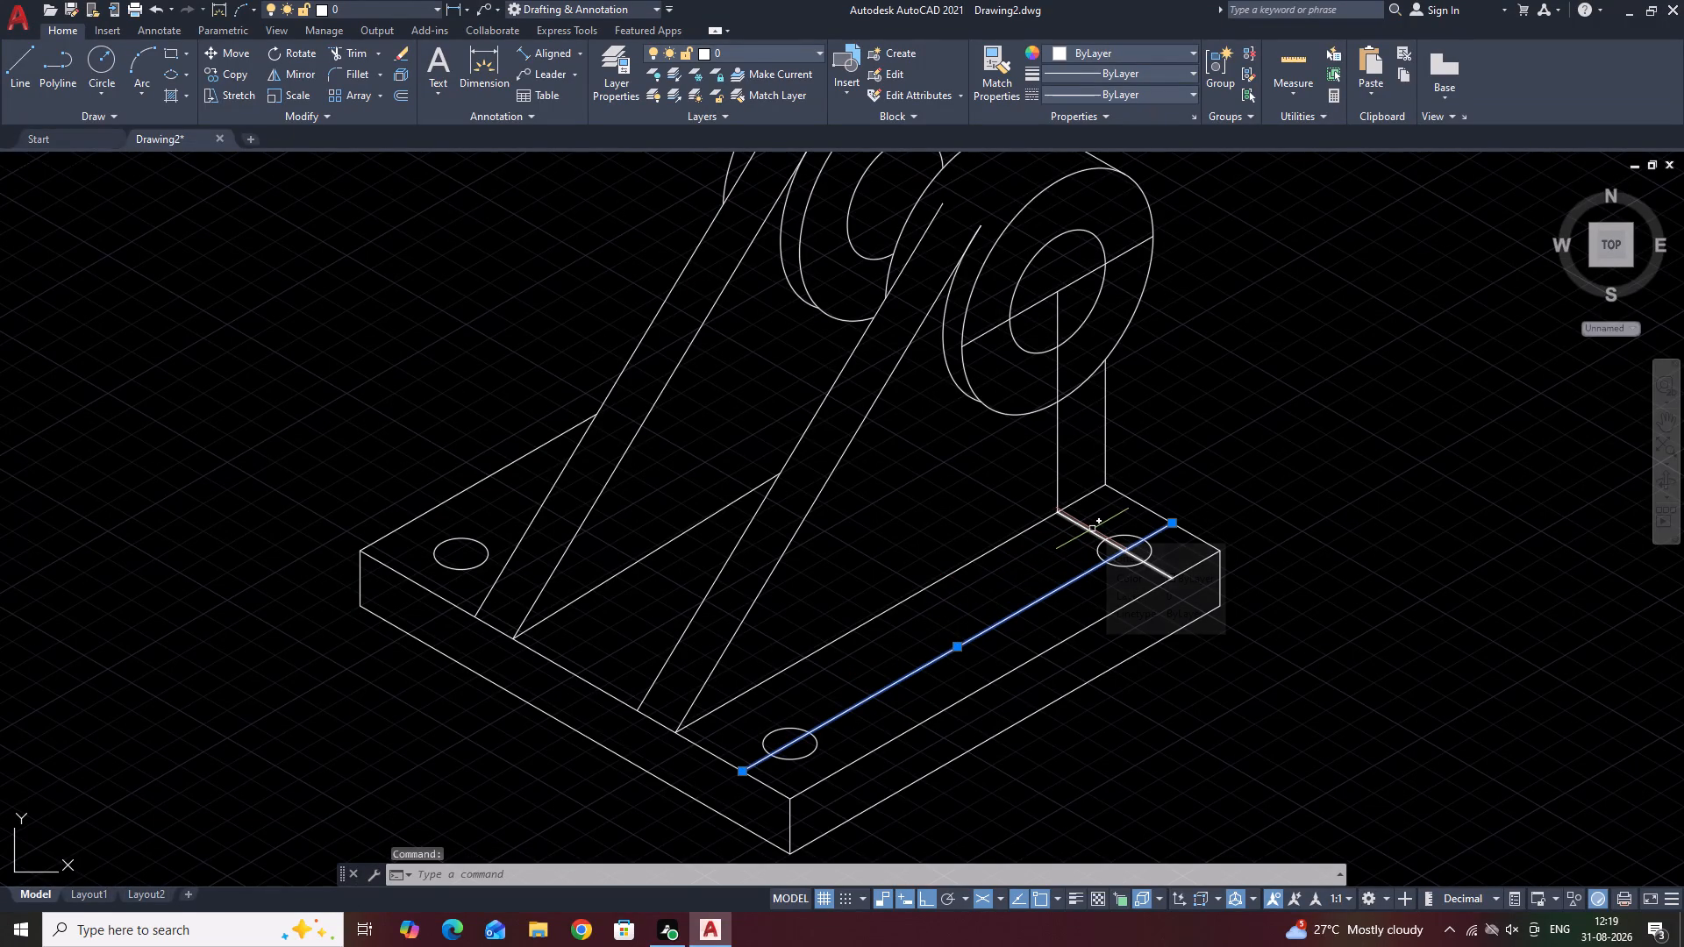
right_click(956, 573)
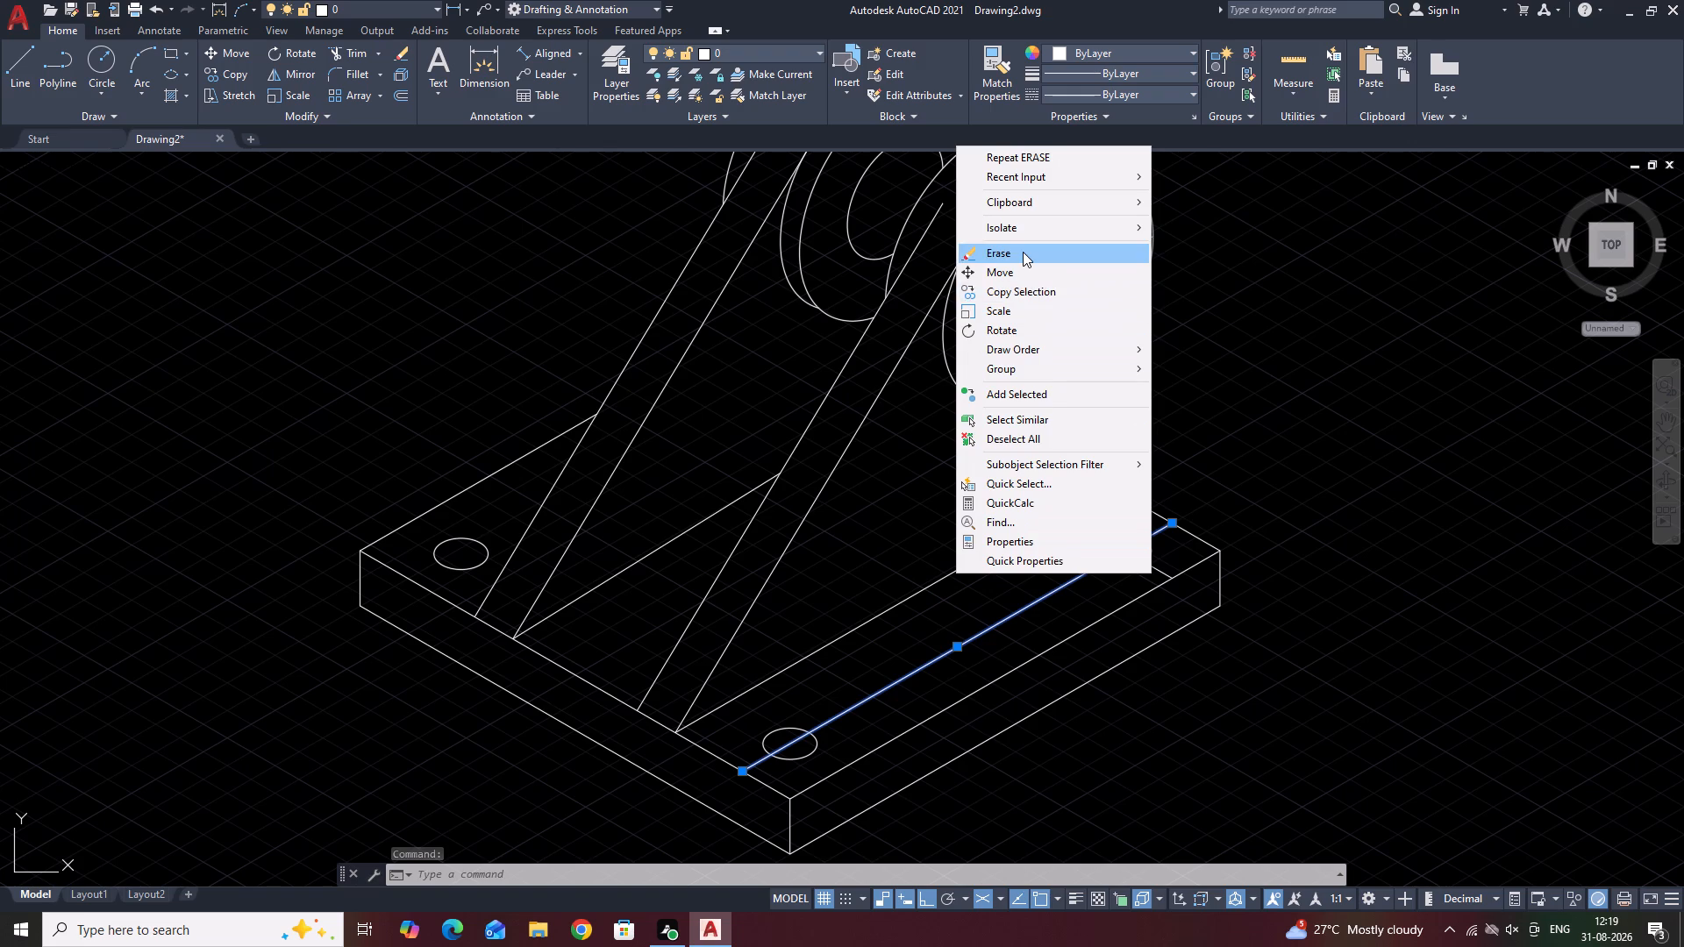
click(1023, 252)
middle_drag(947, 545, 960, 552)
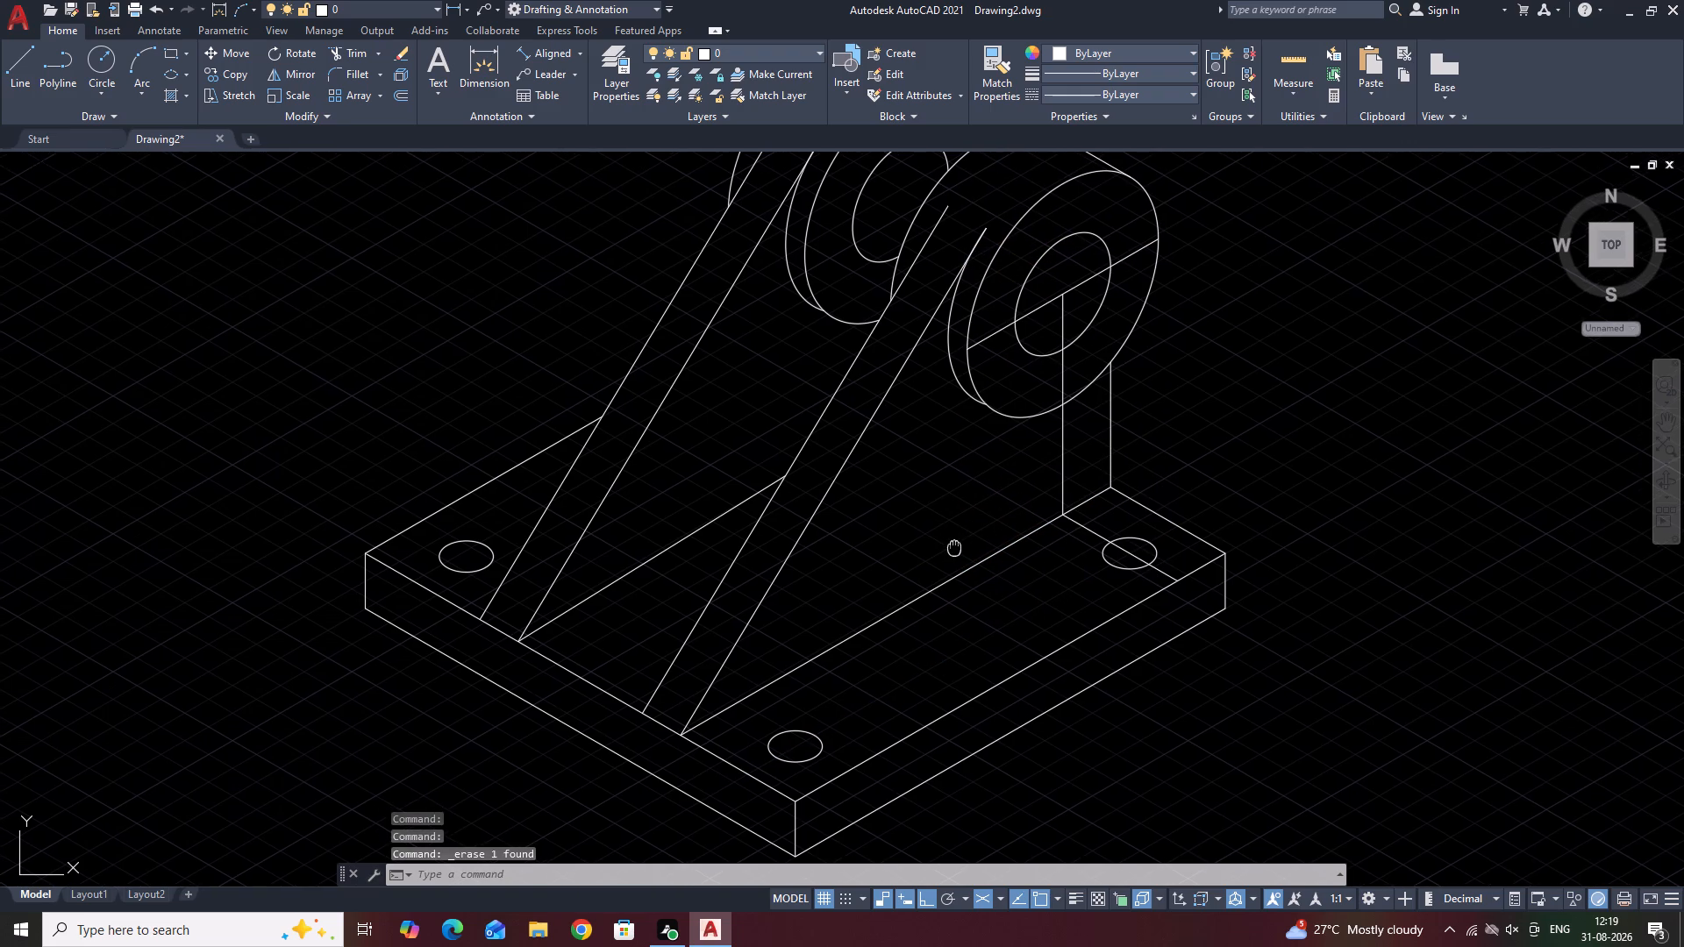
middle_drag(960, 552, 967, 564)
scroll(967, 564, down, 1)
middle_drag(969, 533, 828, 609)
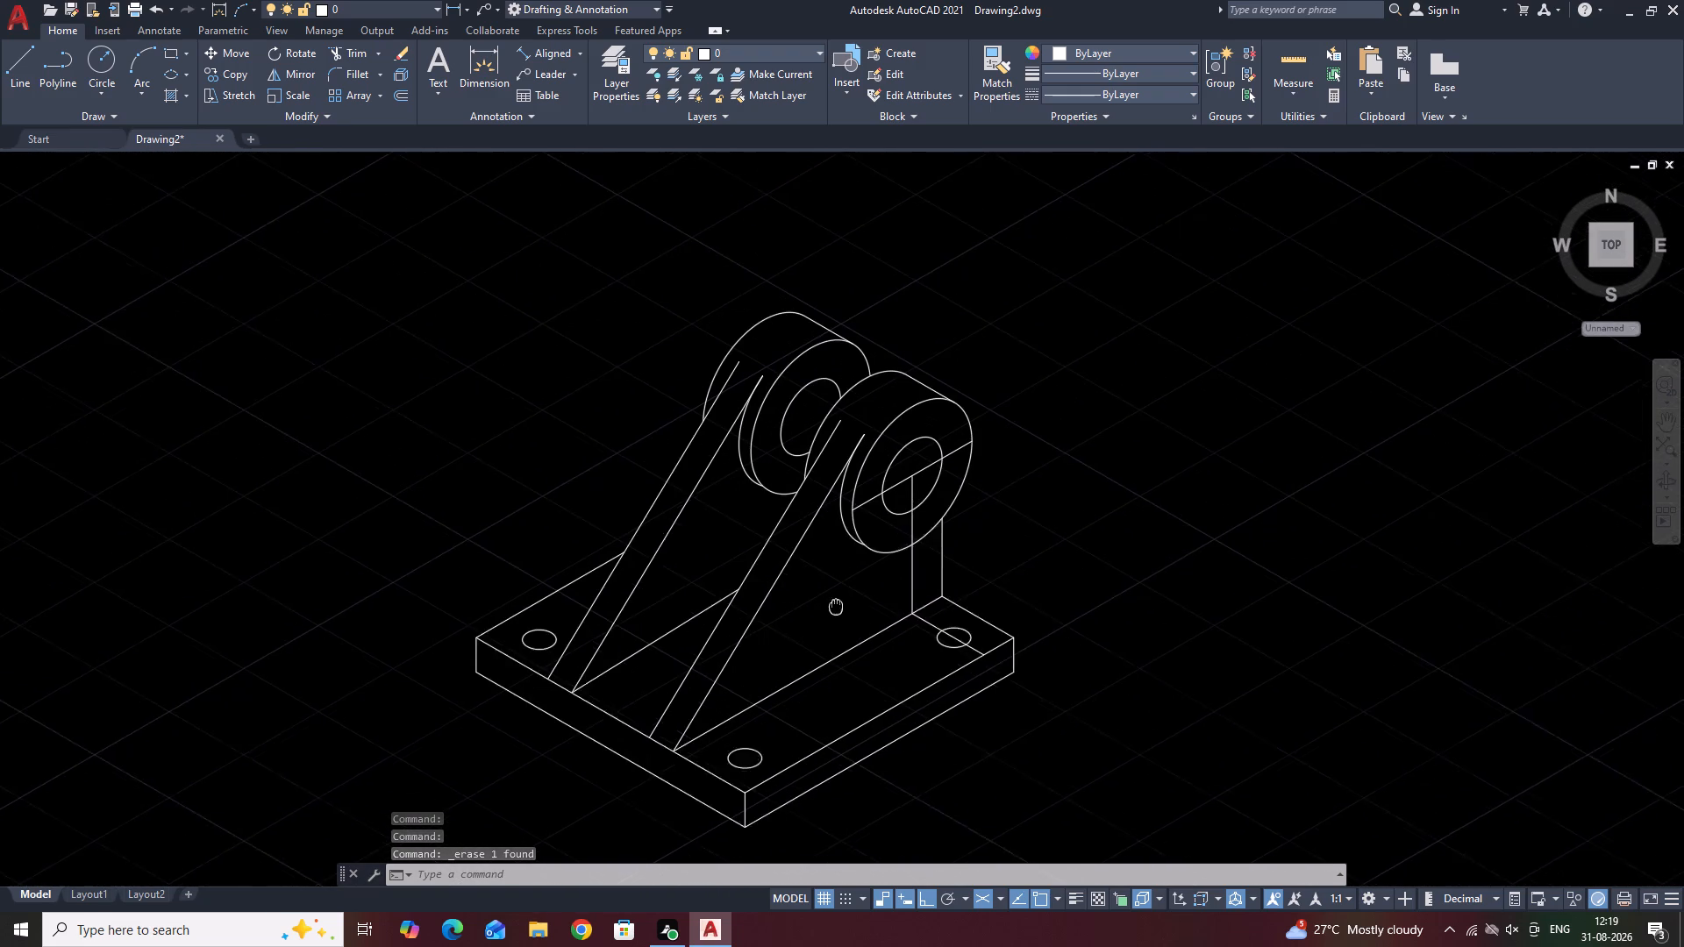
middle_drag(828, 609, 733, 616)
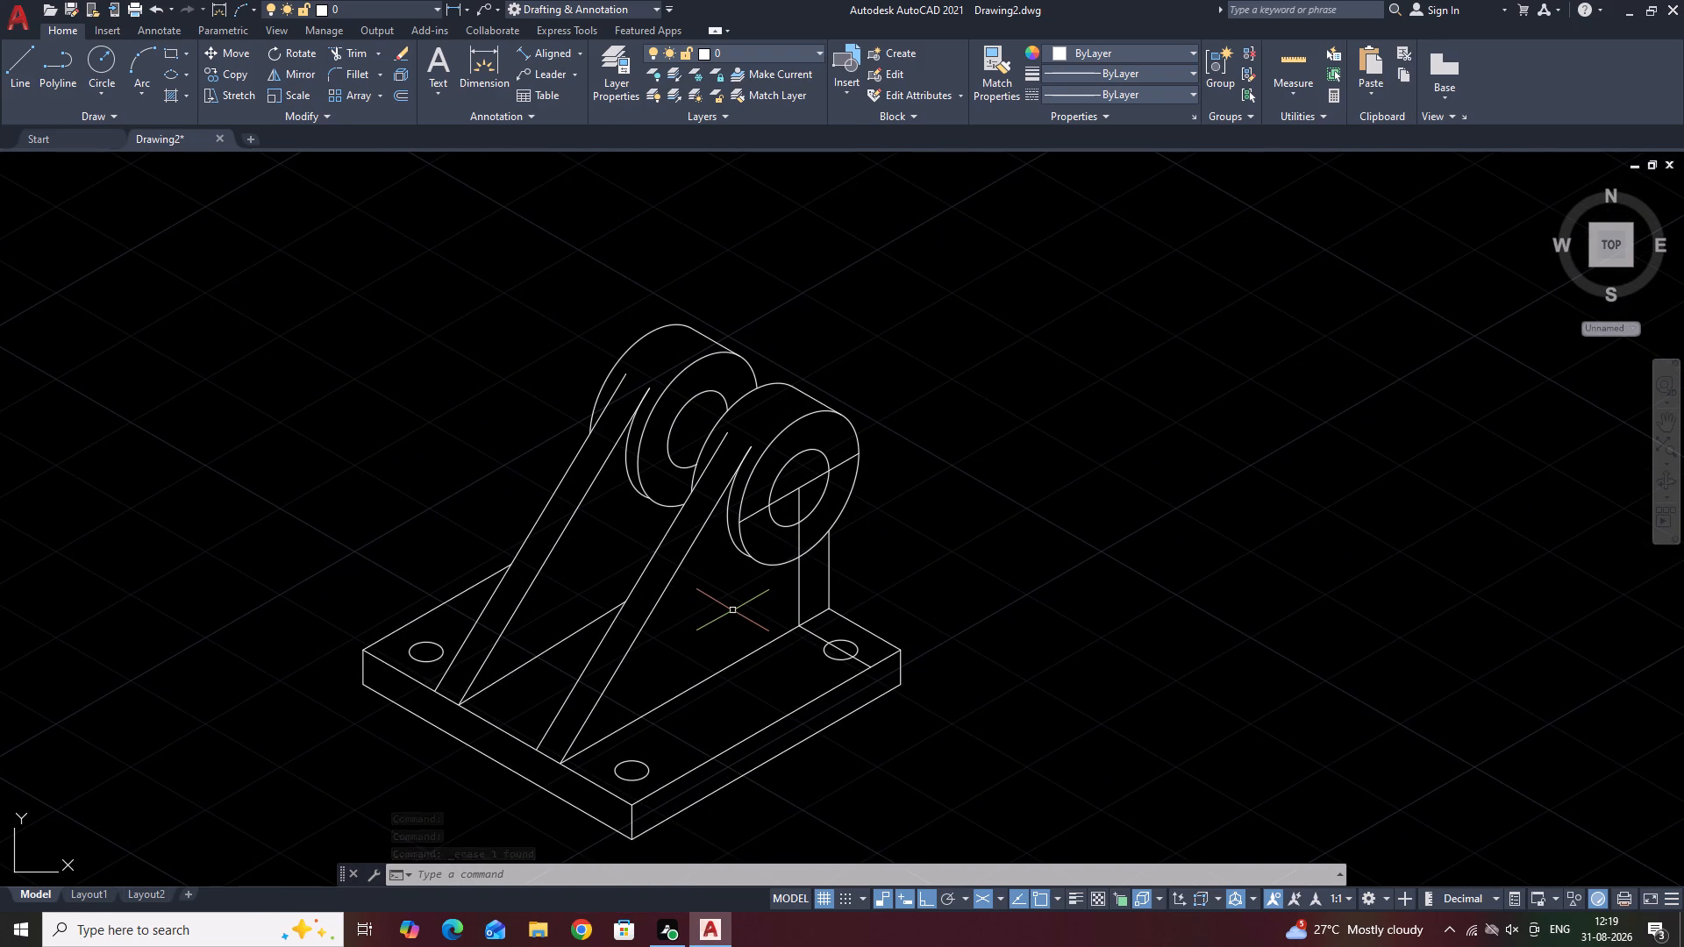
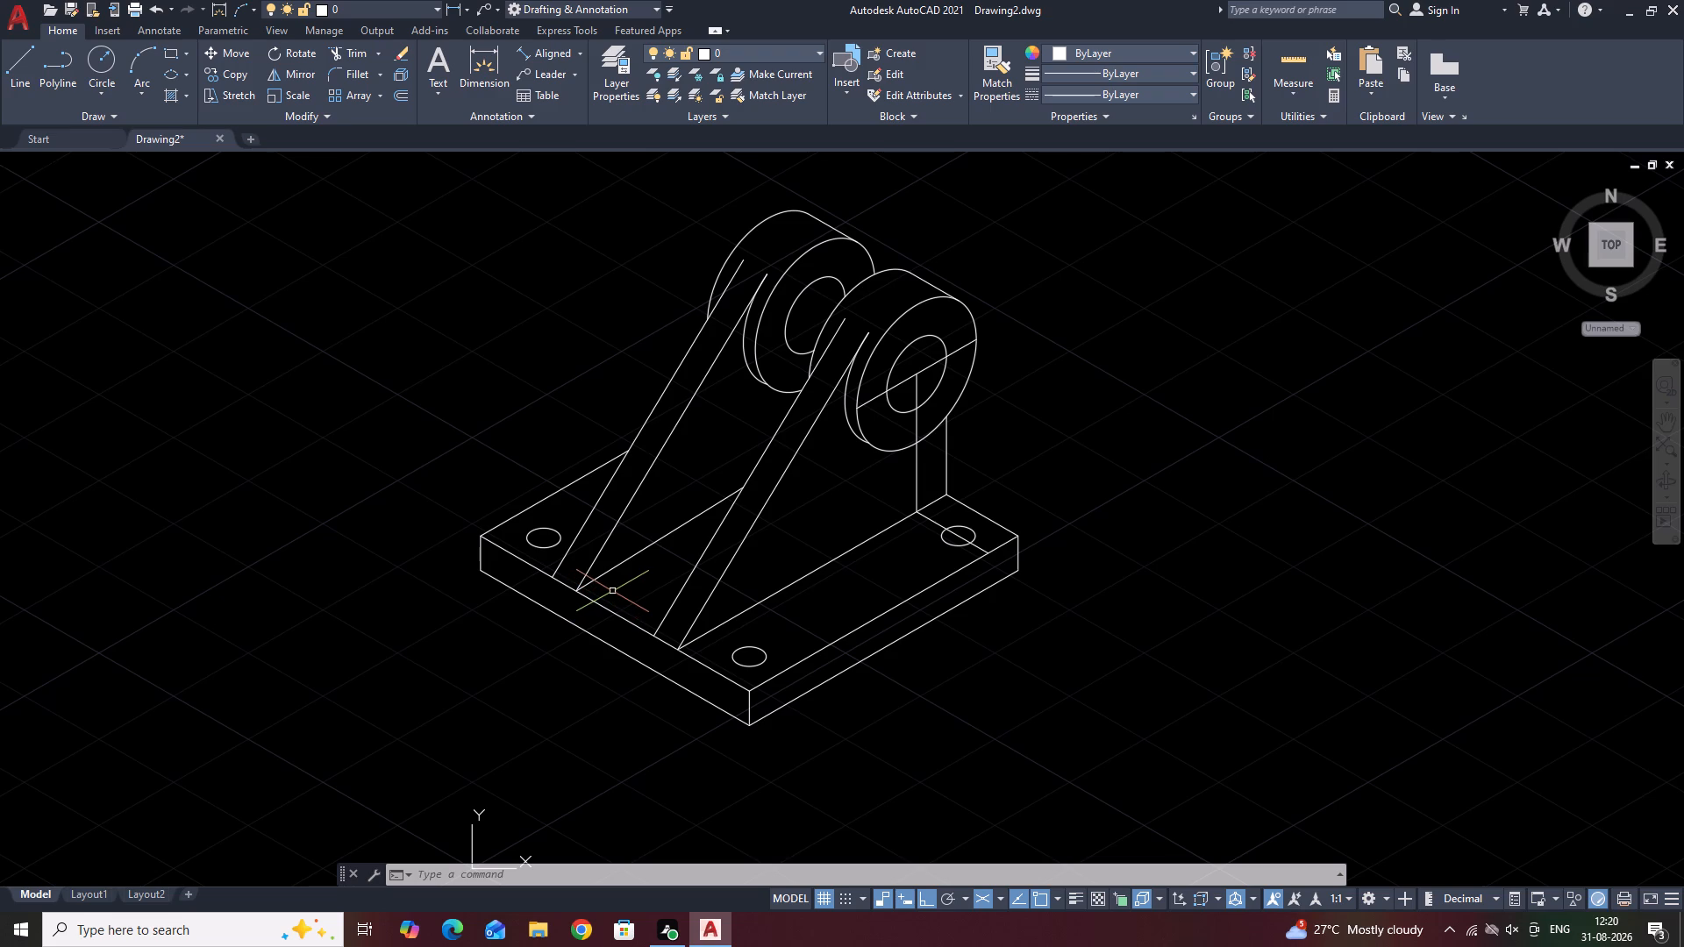
Add an aligned dimension to the long lower edge on the right-hand front side of the base, placed just outside the part.
middle_drag(739, 427, 724, 508)
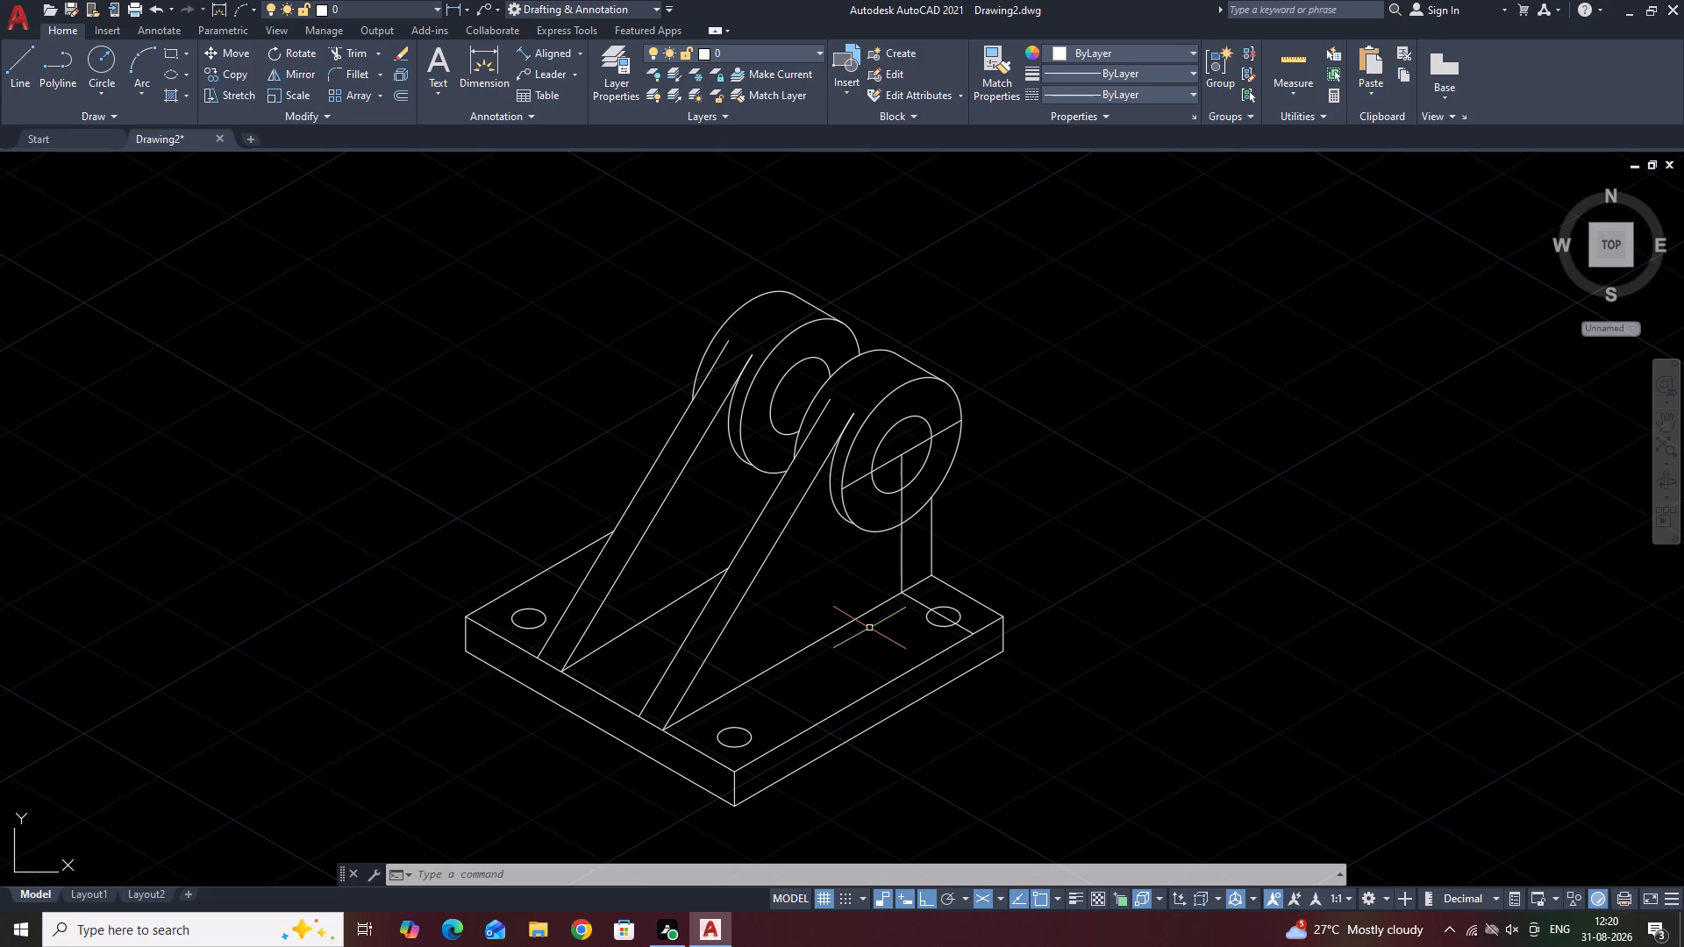
middle_drag(673, 615, 623, 454)
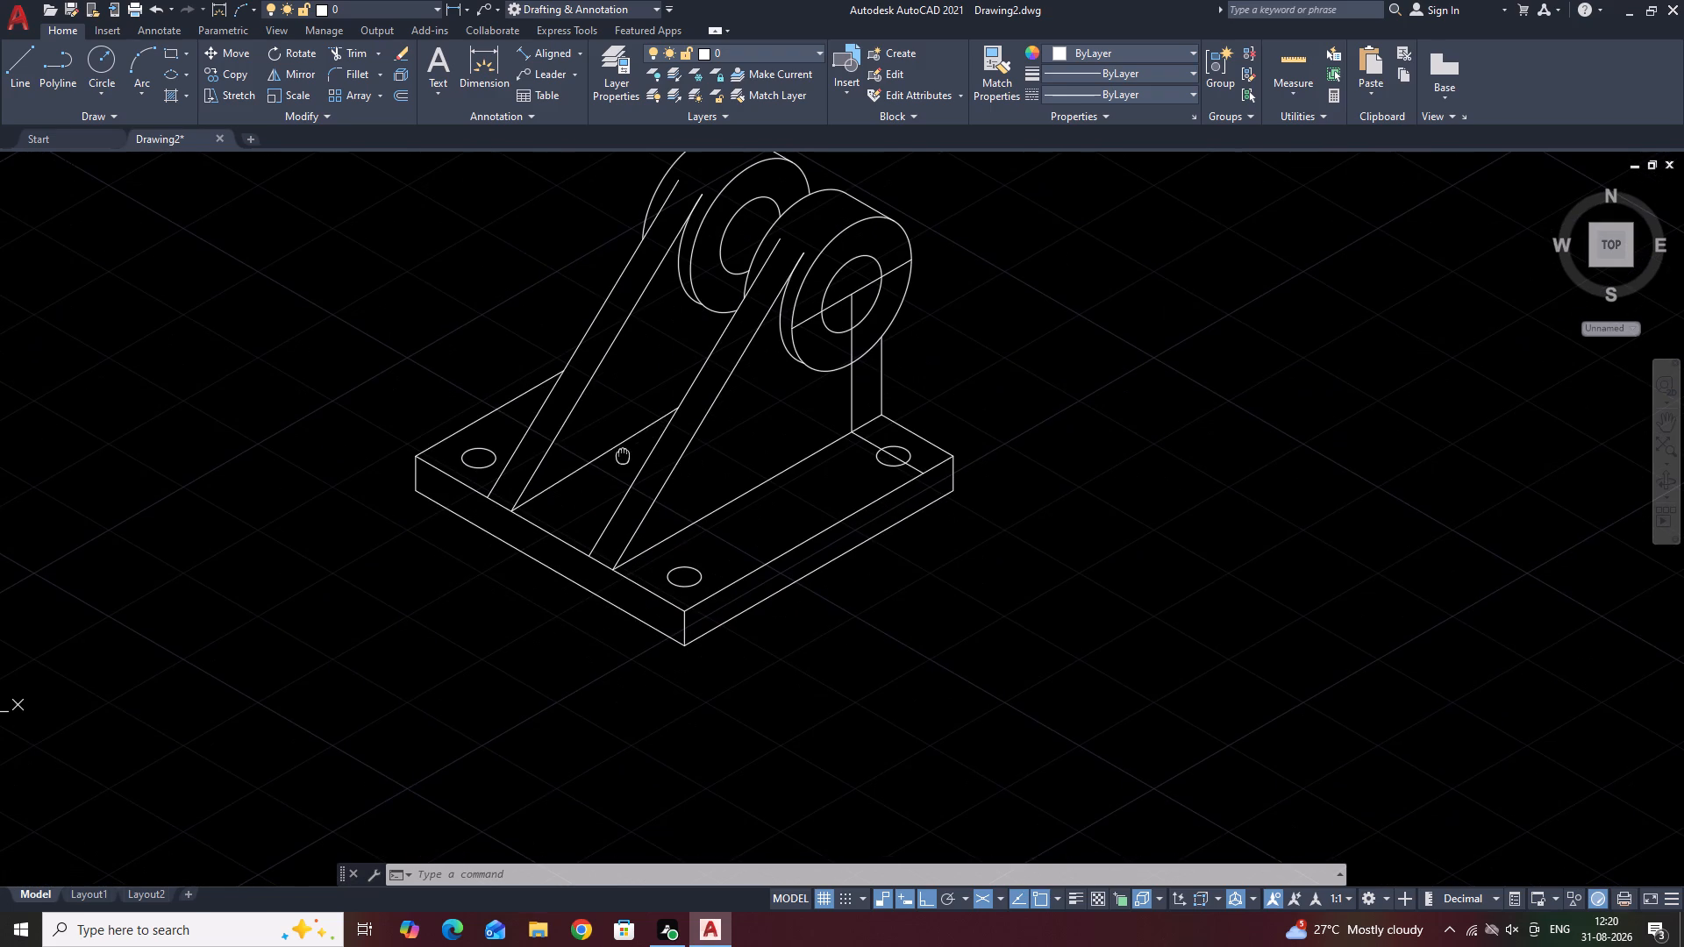
click(553, 50)
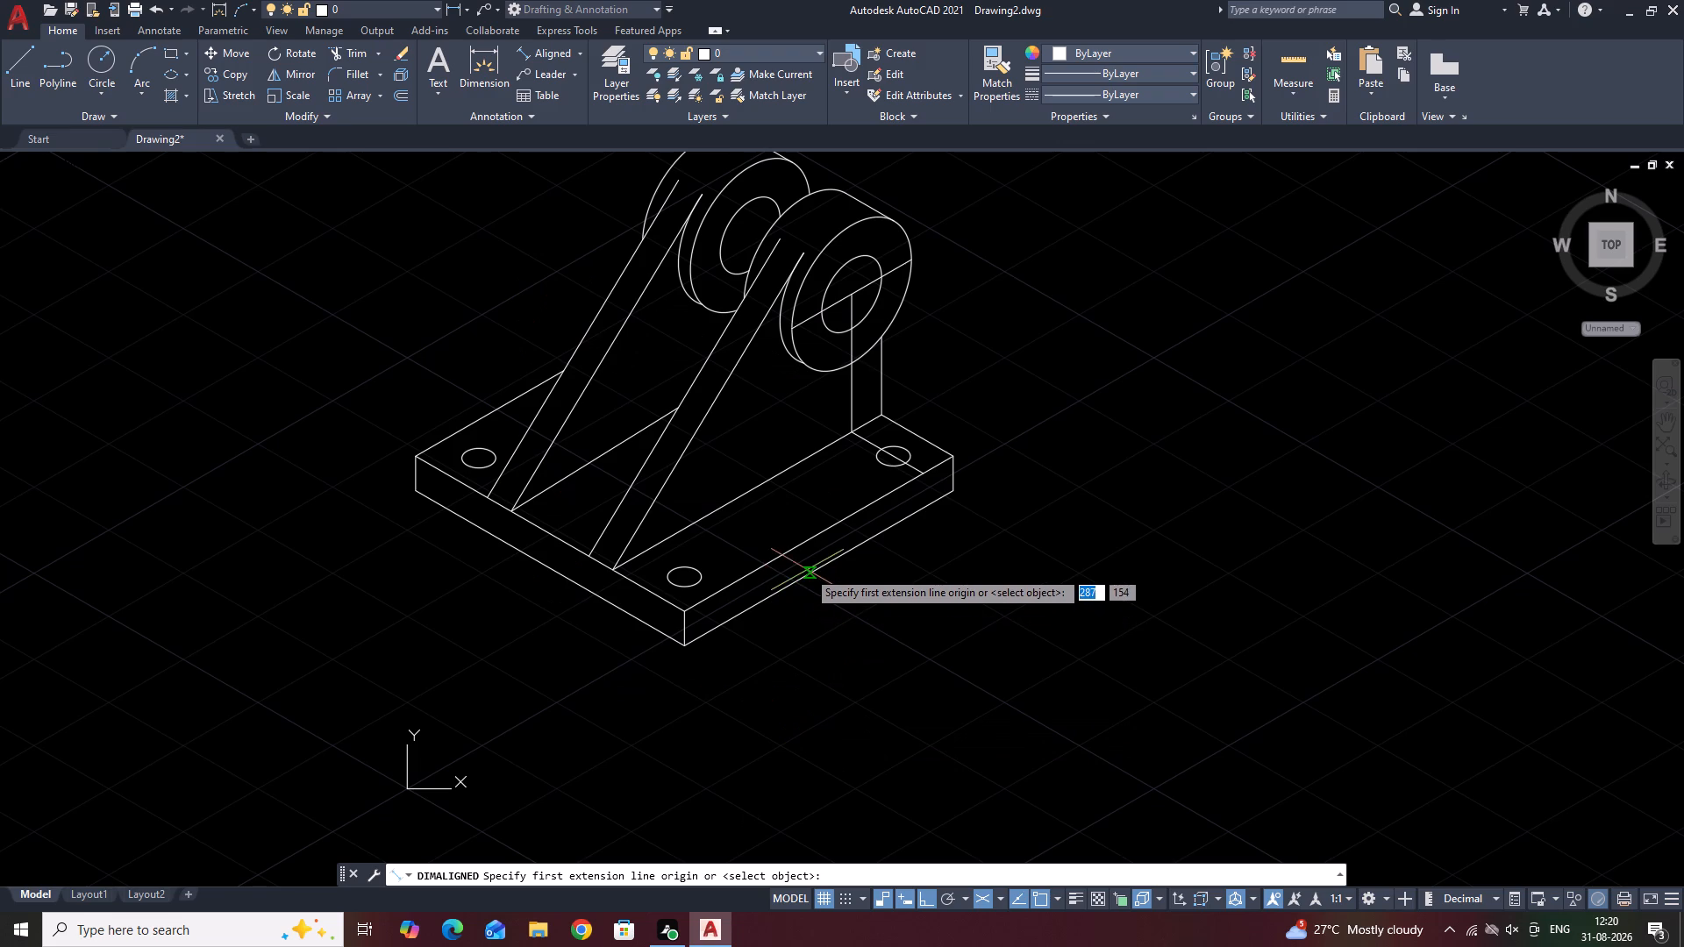
key(space)
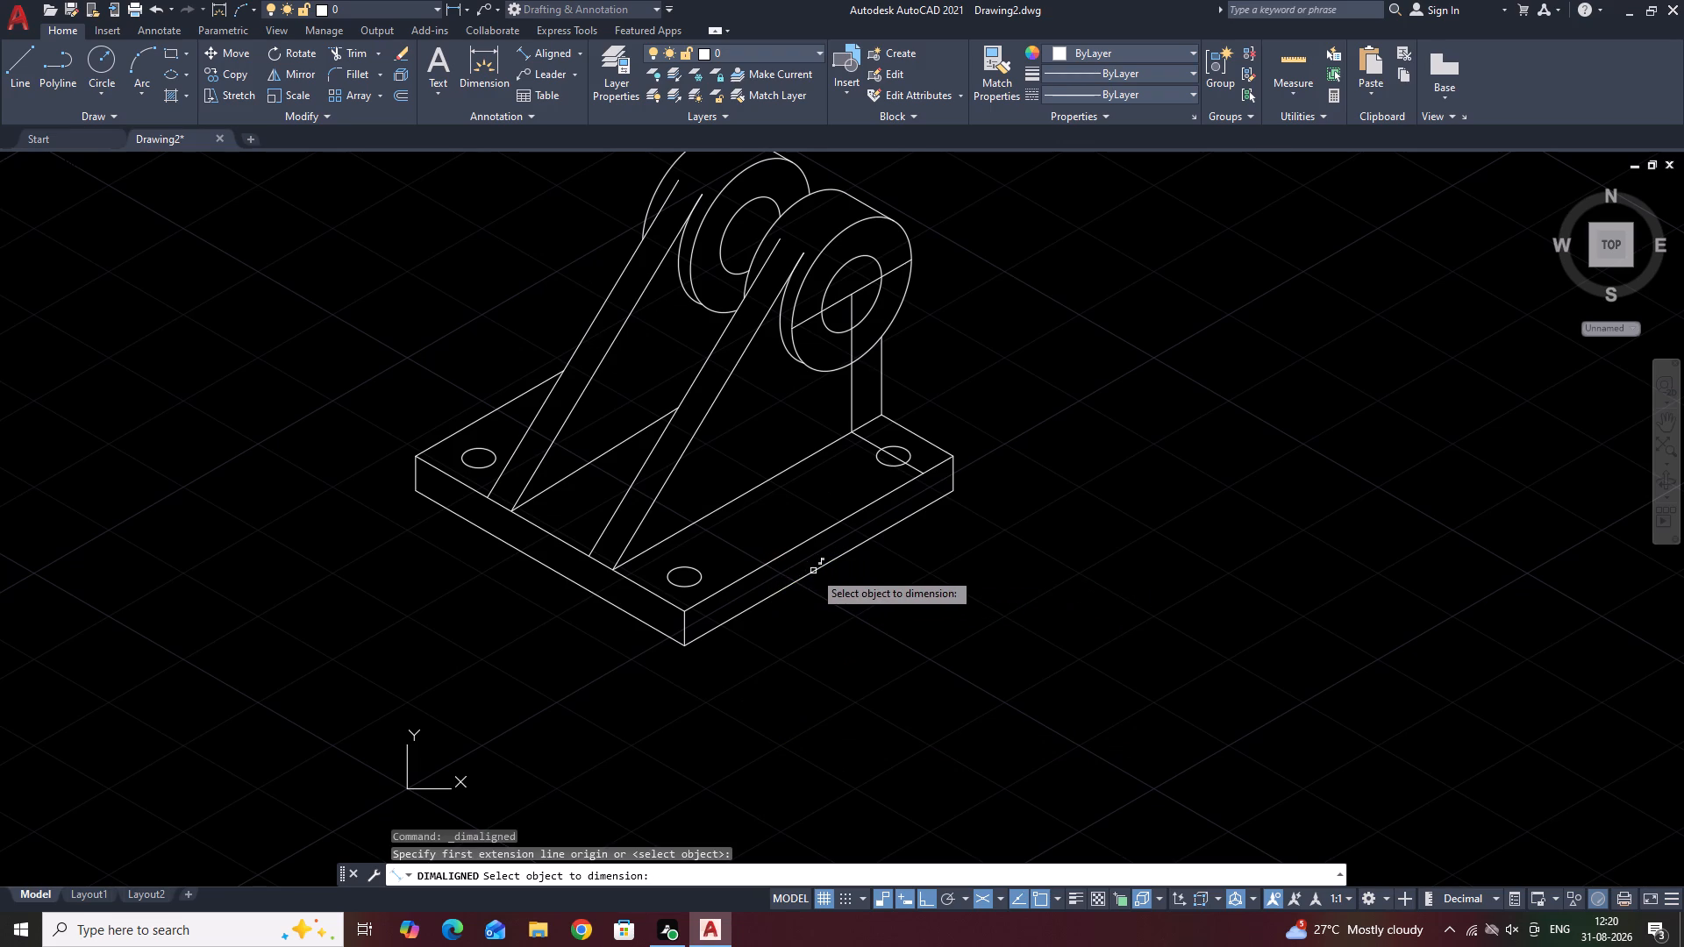
click(813, 571)
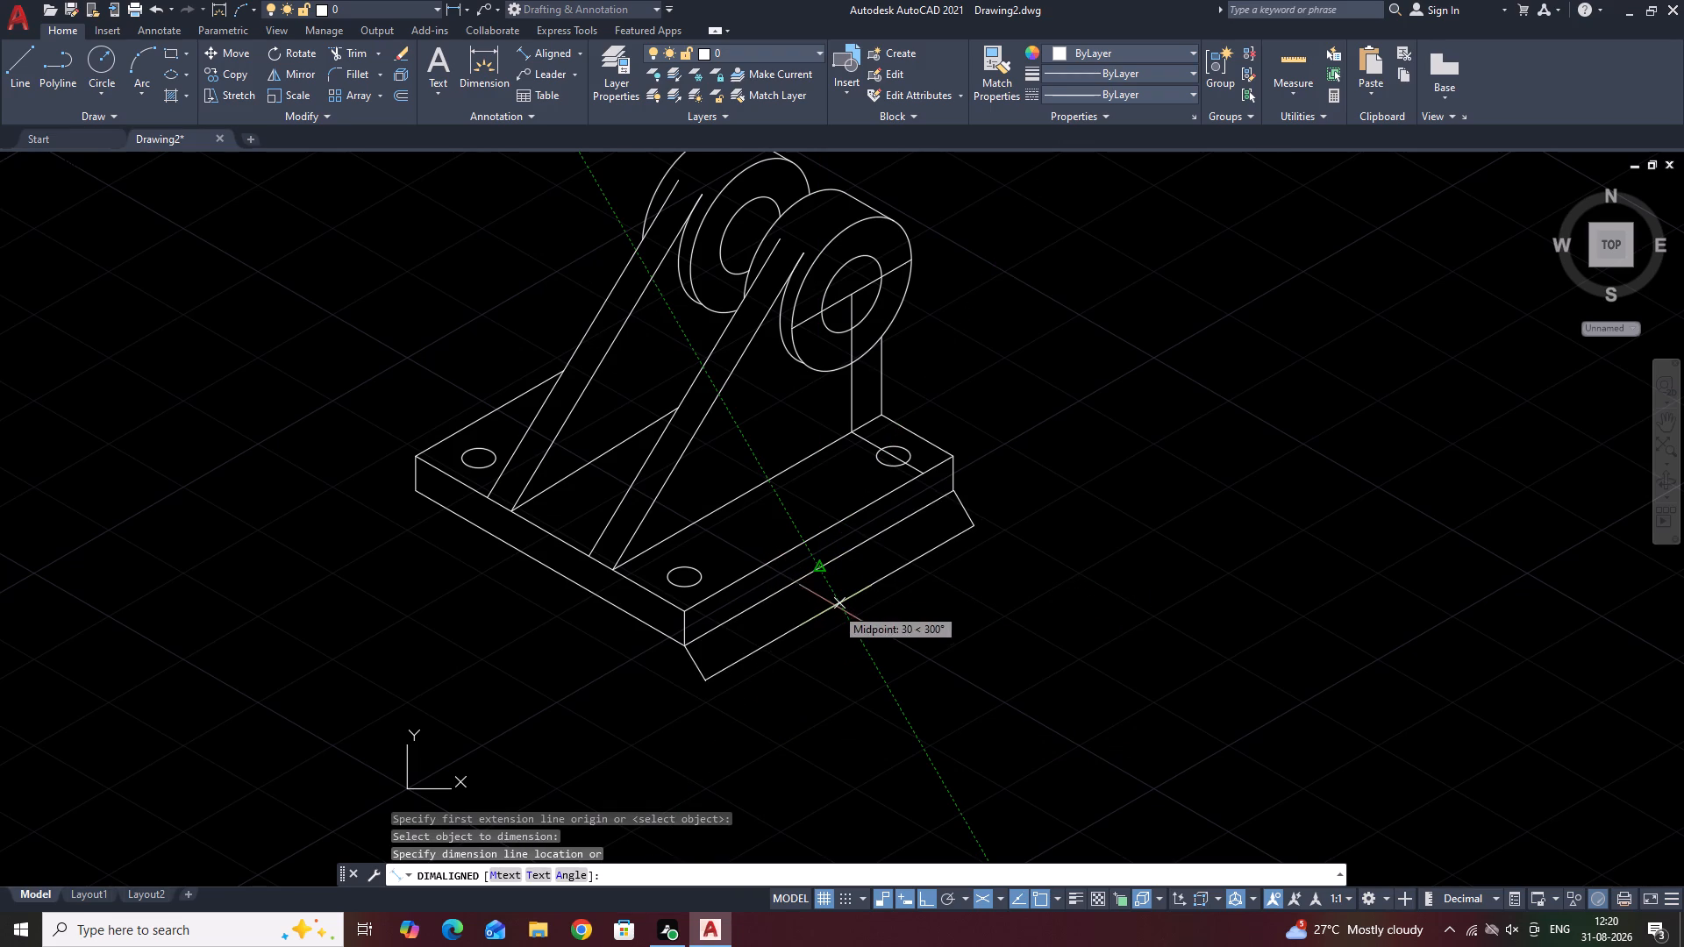
click(834, 601)
Modify the Standard dimension style to use an arrow size of 2.
key(d)
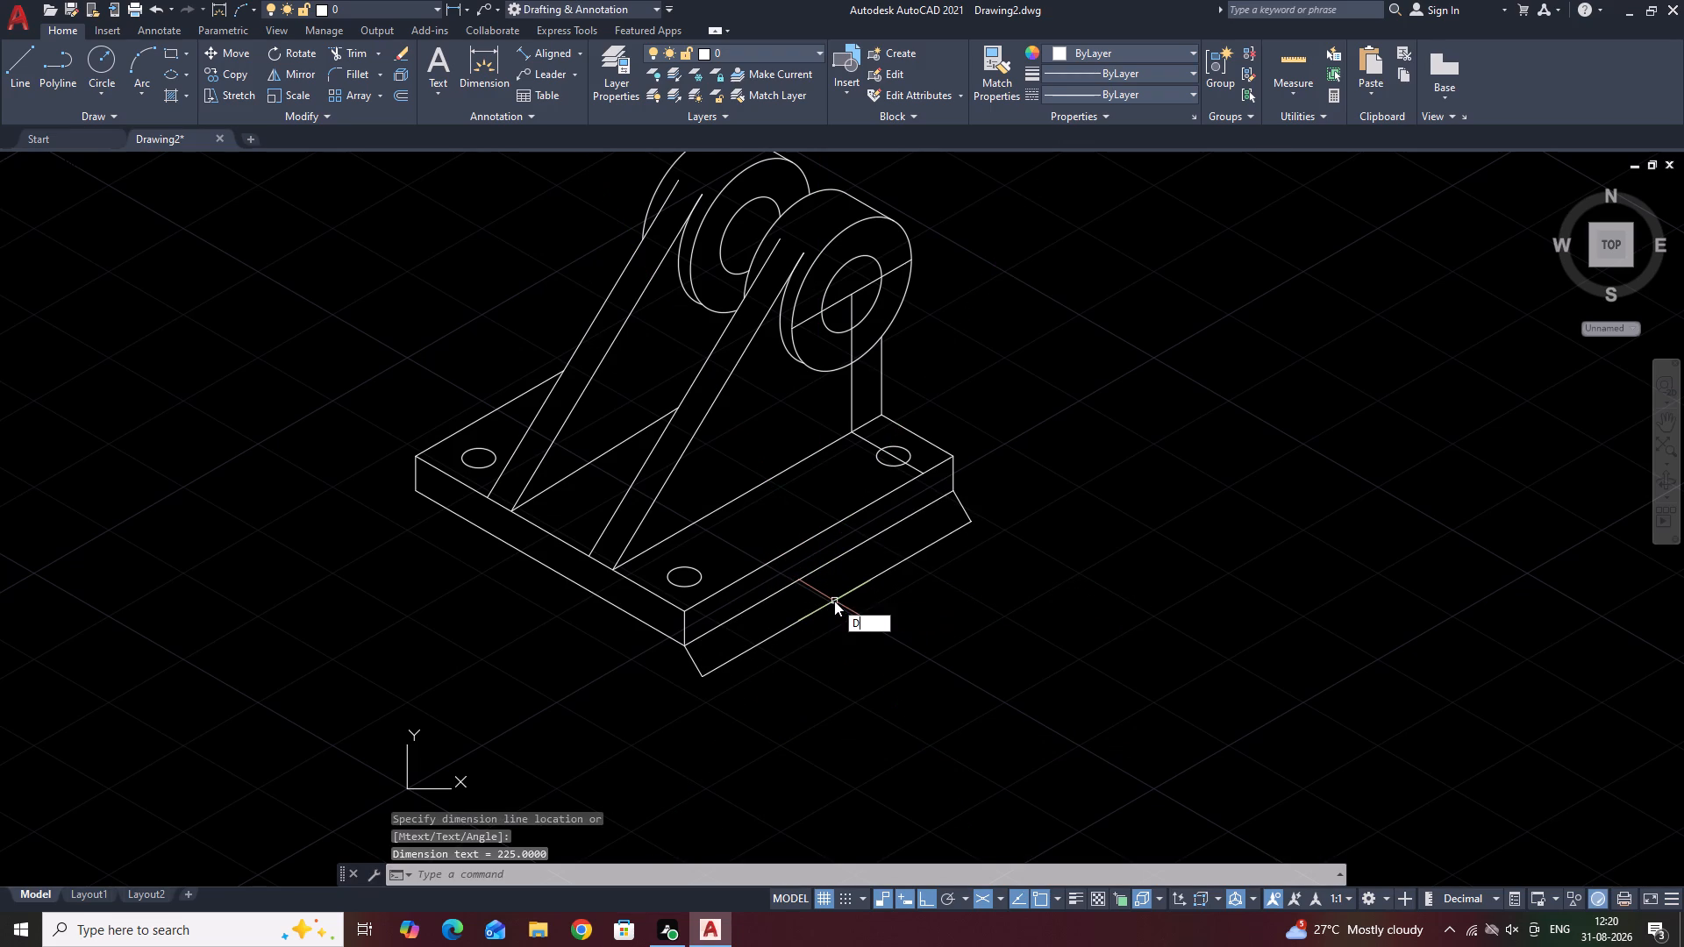
click(874, 637)
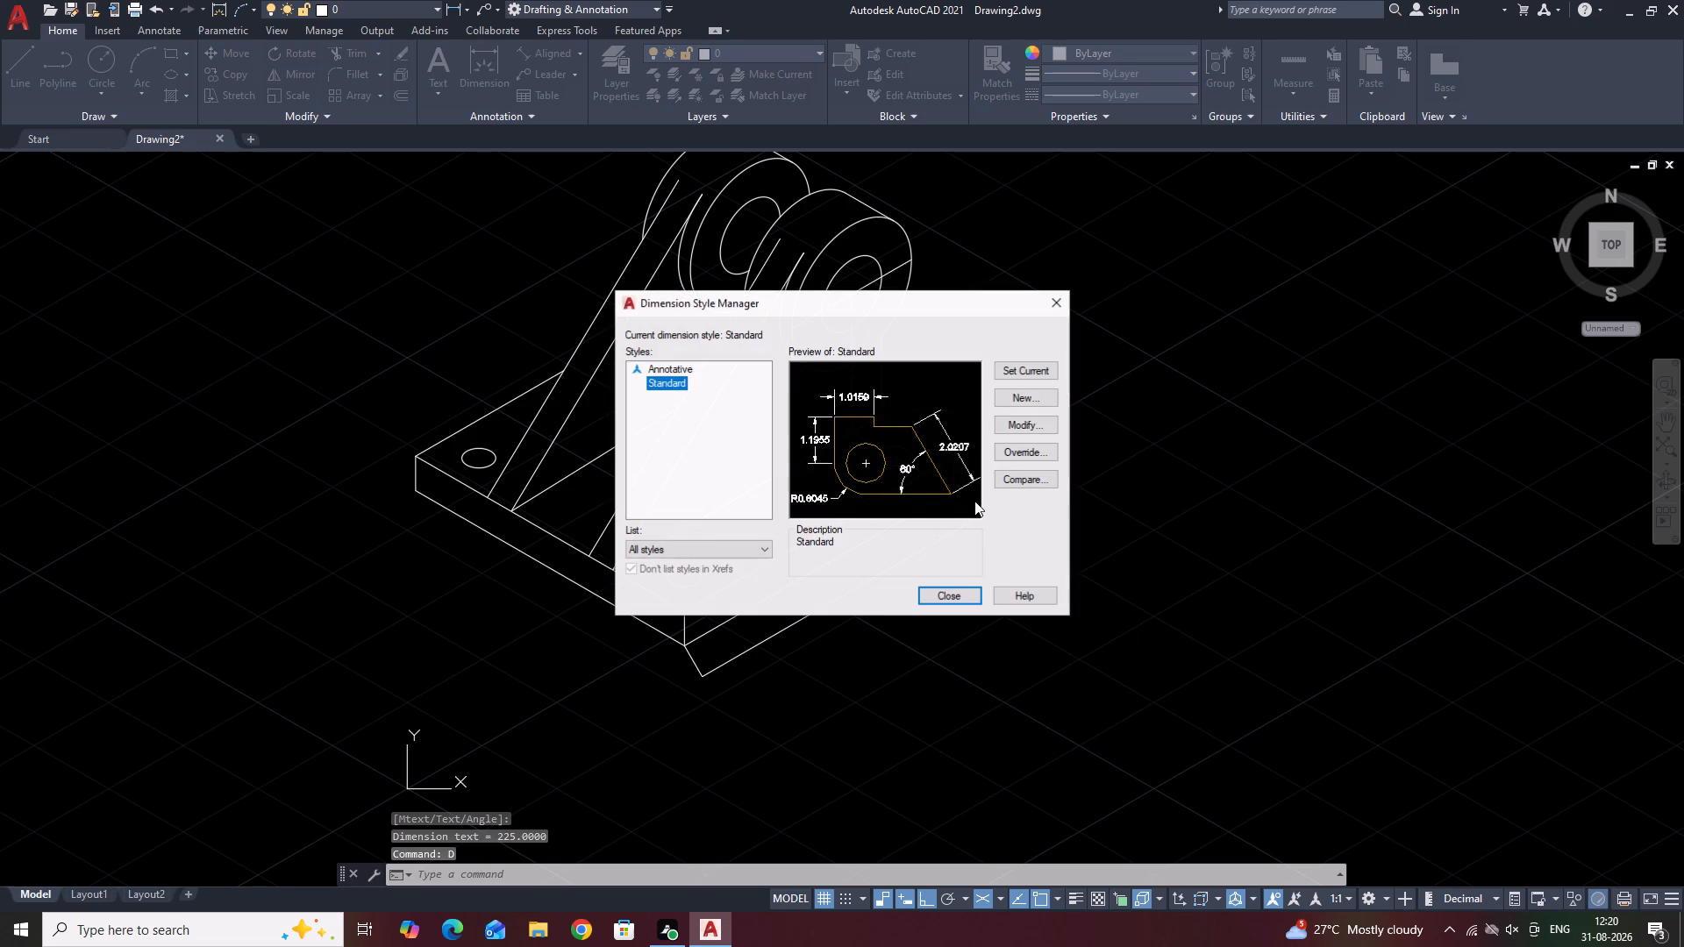
click(1005, 423)
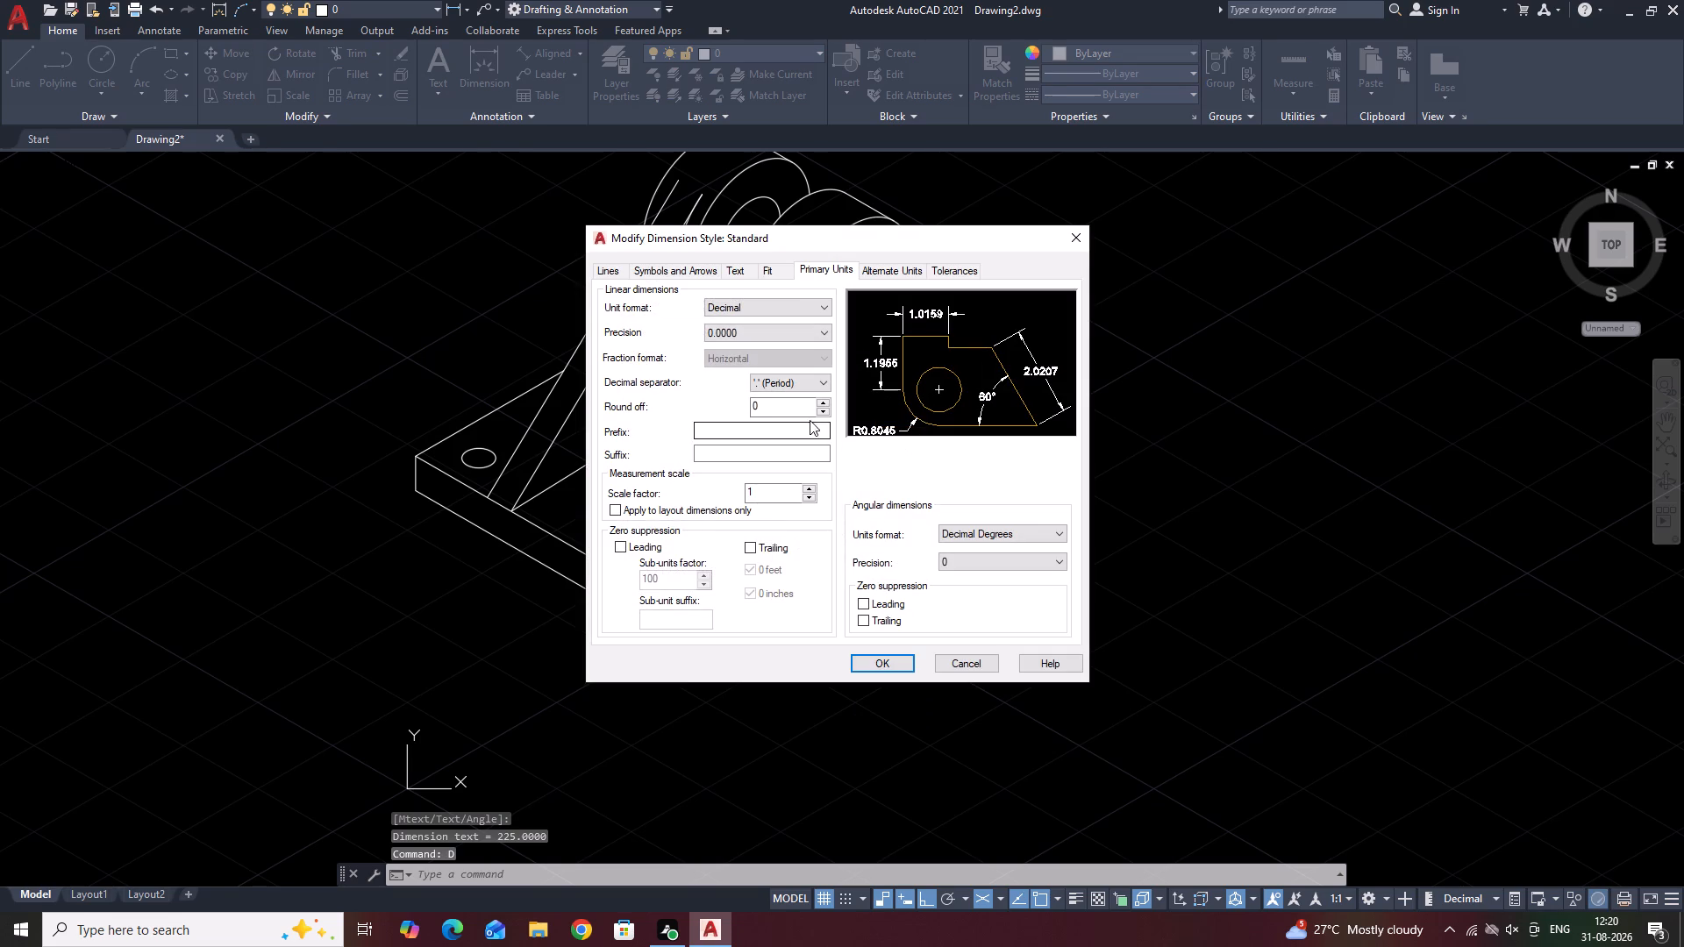
click(682, 265)
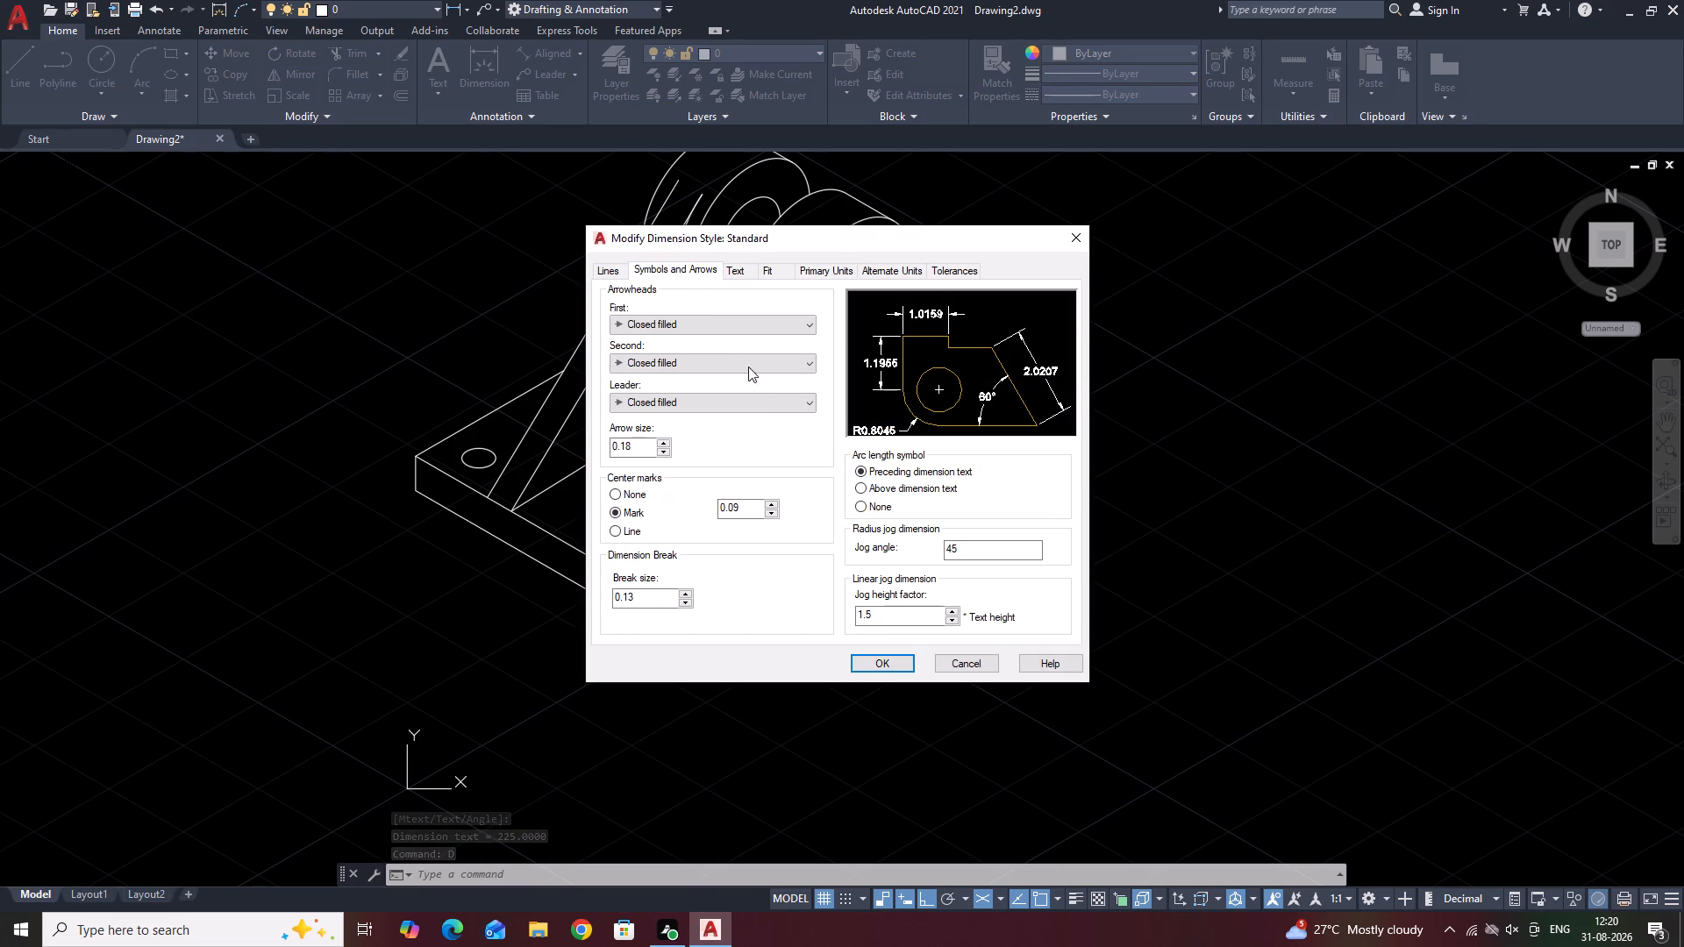
double_click(639, 446)
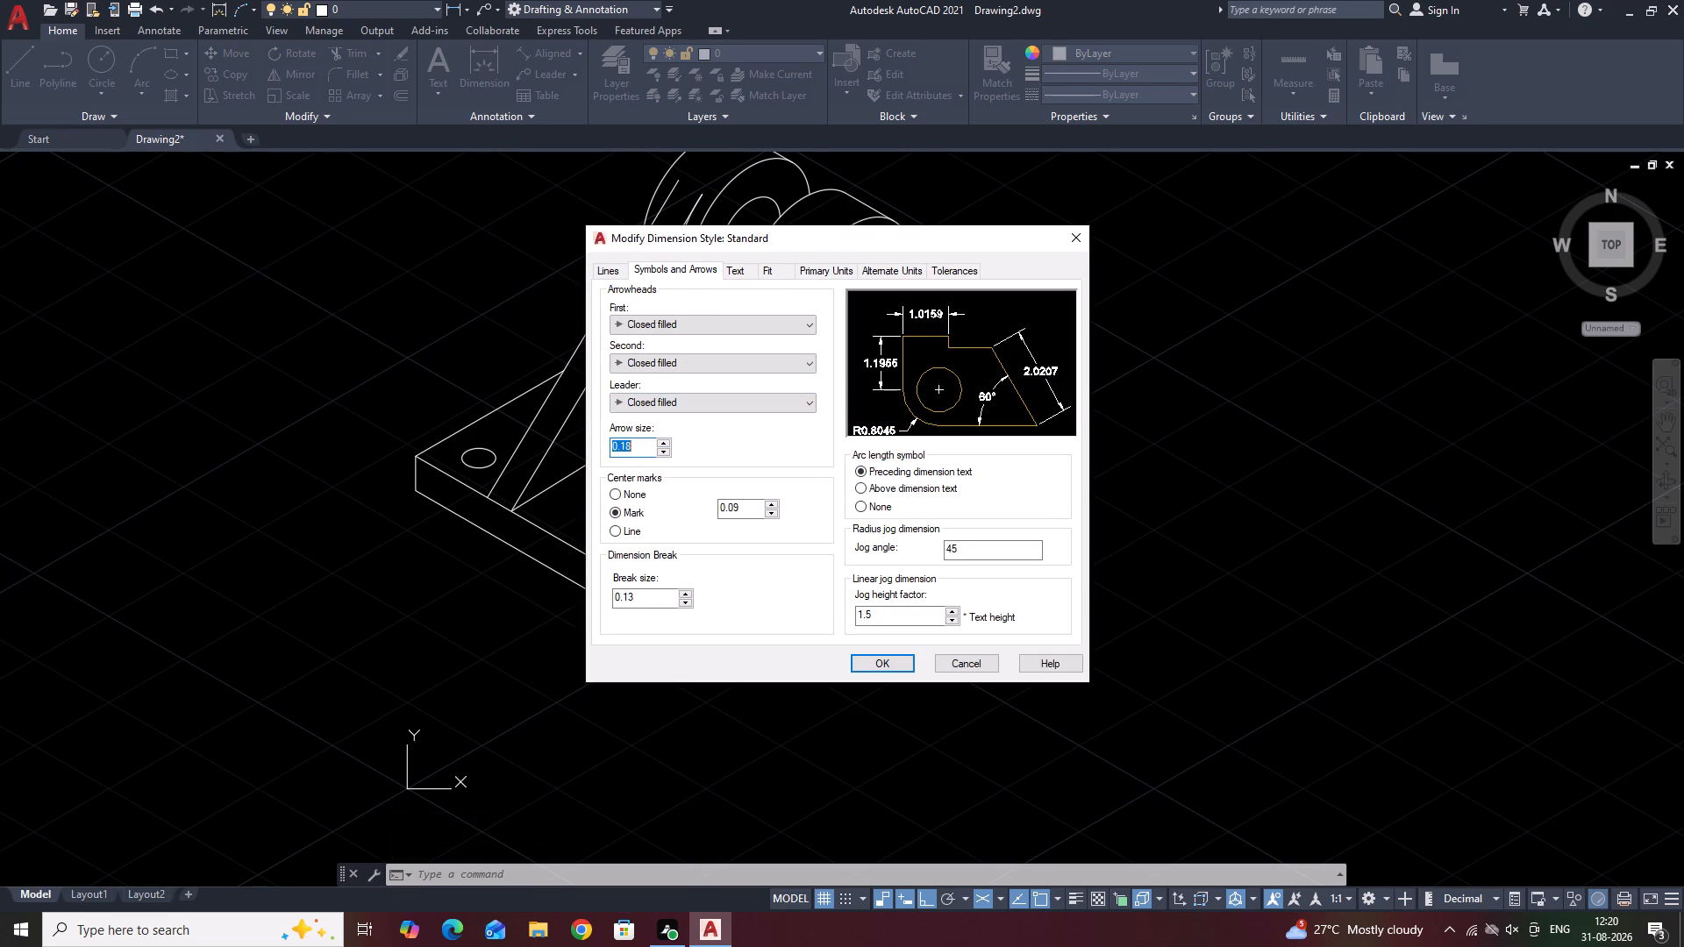
key(2)
key(Return)
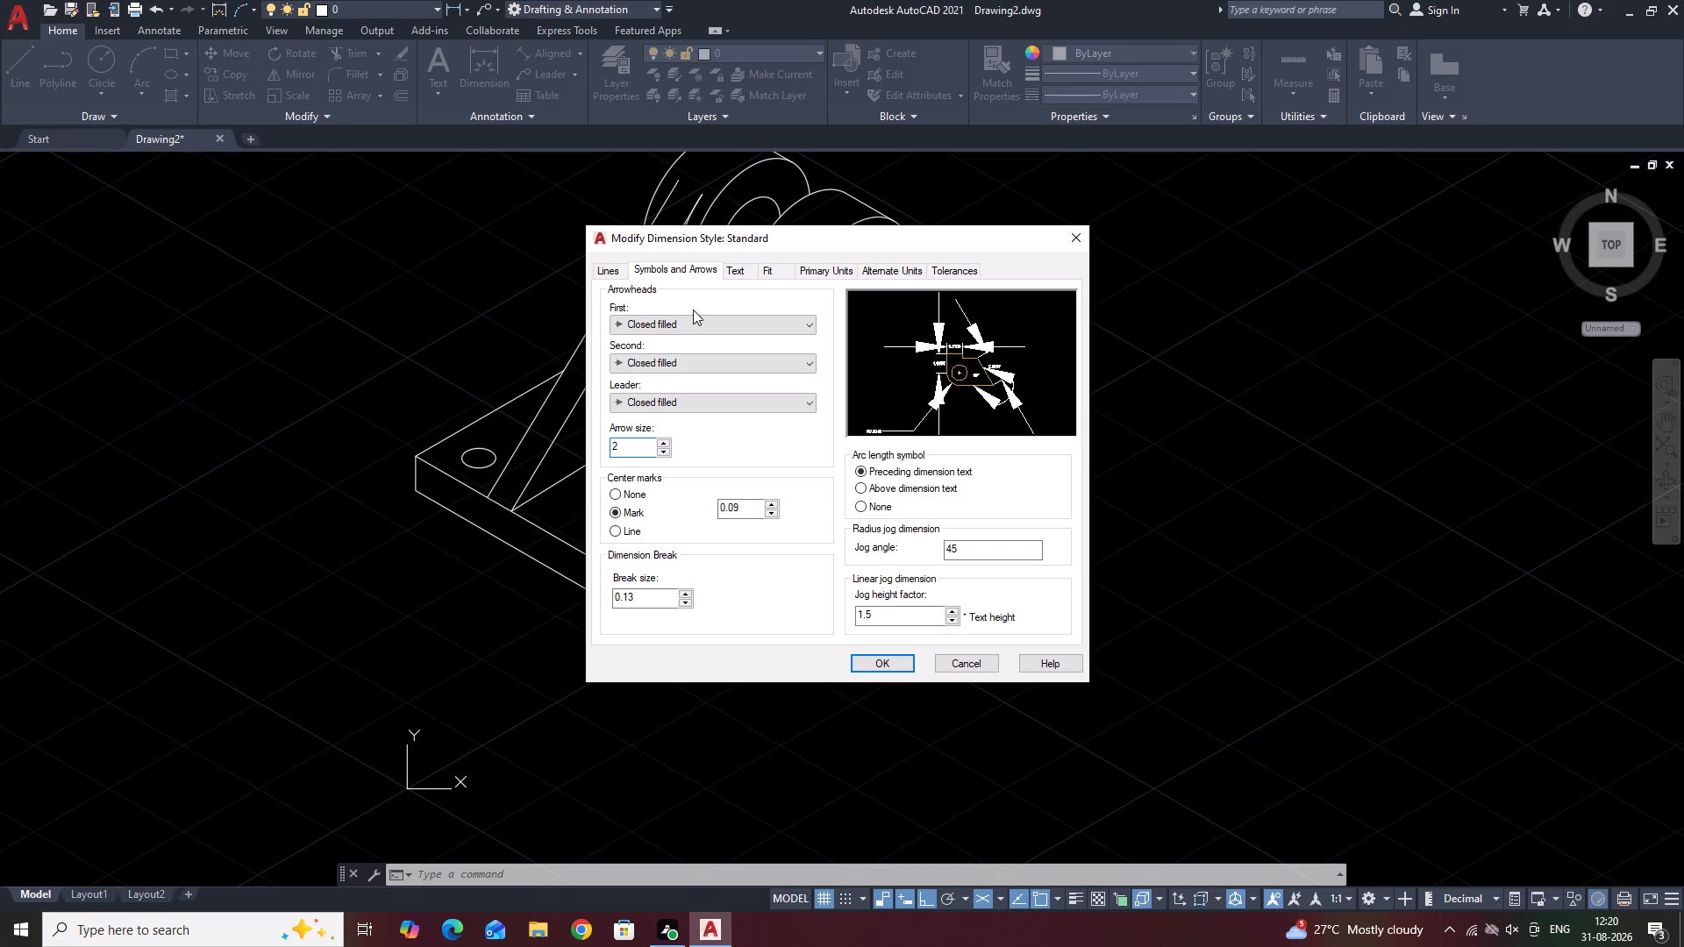
Set the Standard dimension style's text height to 4.
click(739, 266)
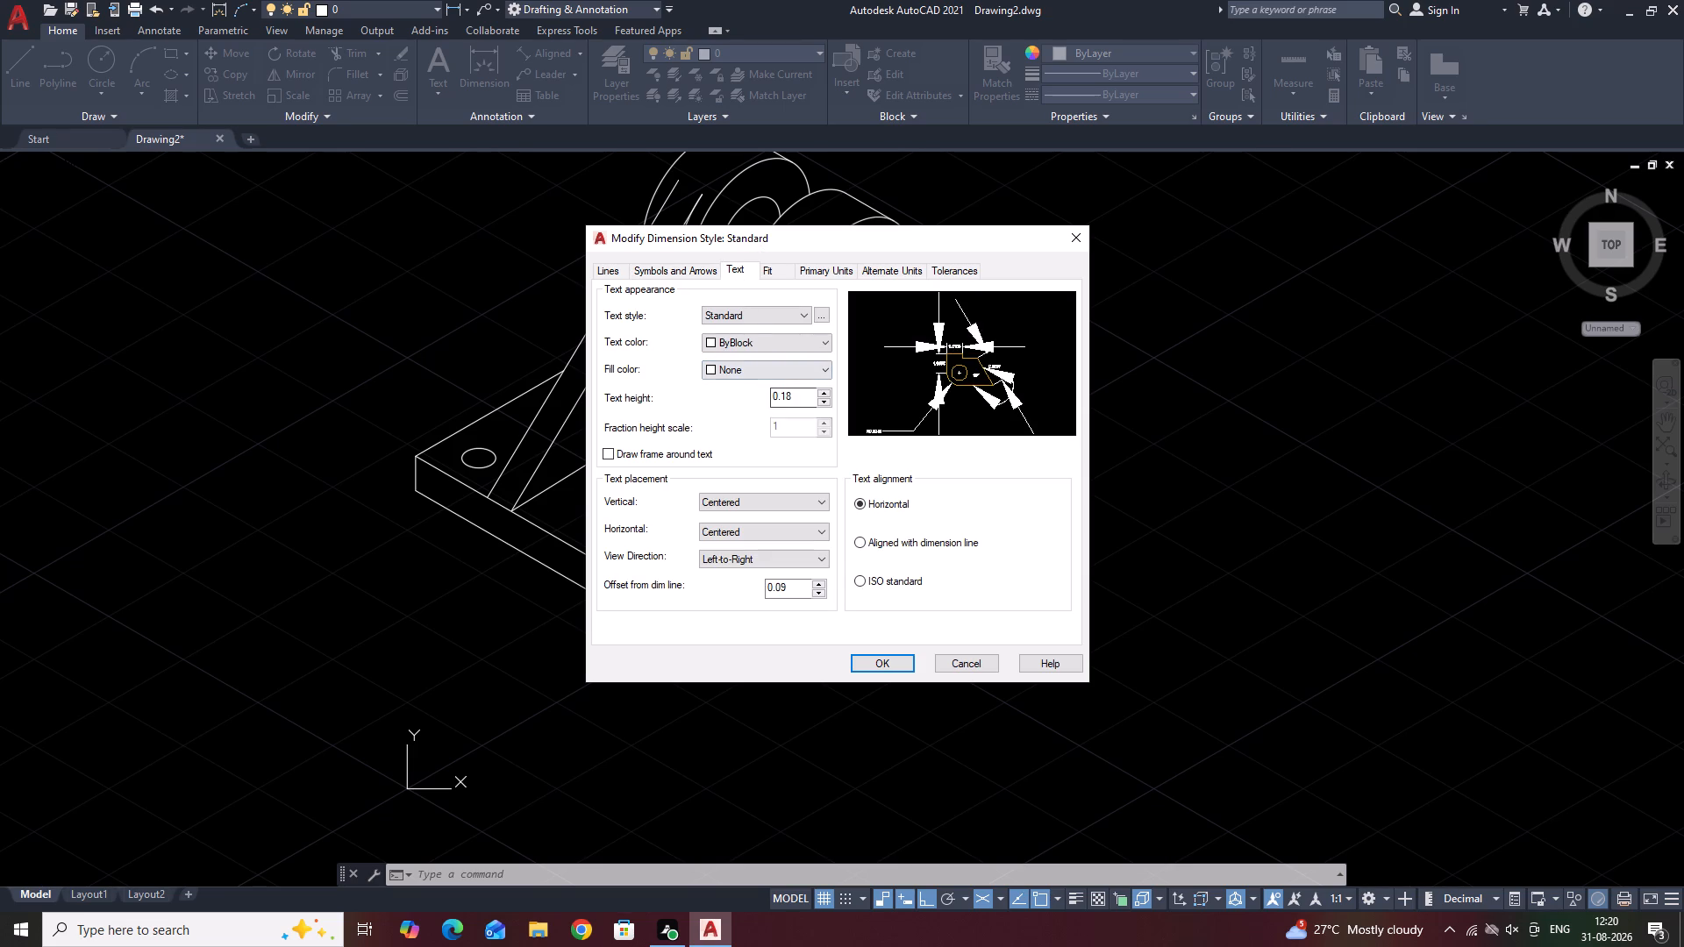
click(798, 395)
click(798, 395)
triple_click(798, 395)
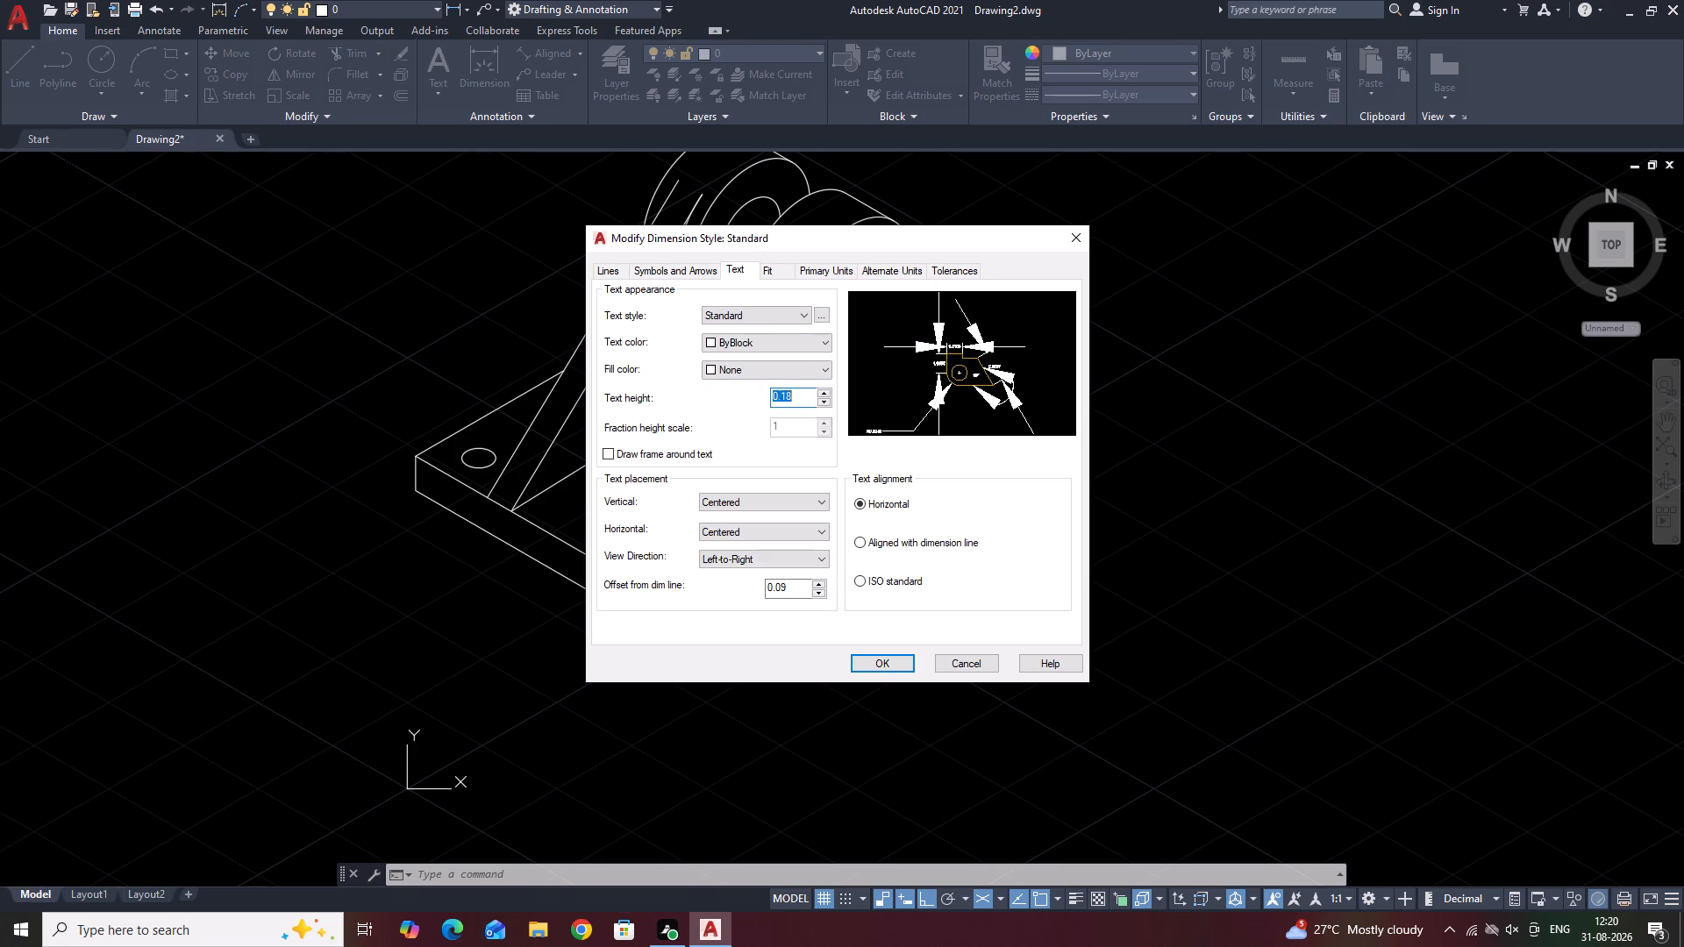
double_click(798, 395)
key(4)
key(Return)
Set the linear dimension precision to 0 in the Standard style, save the changes and make the style current.
click(817, 269)
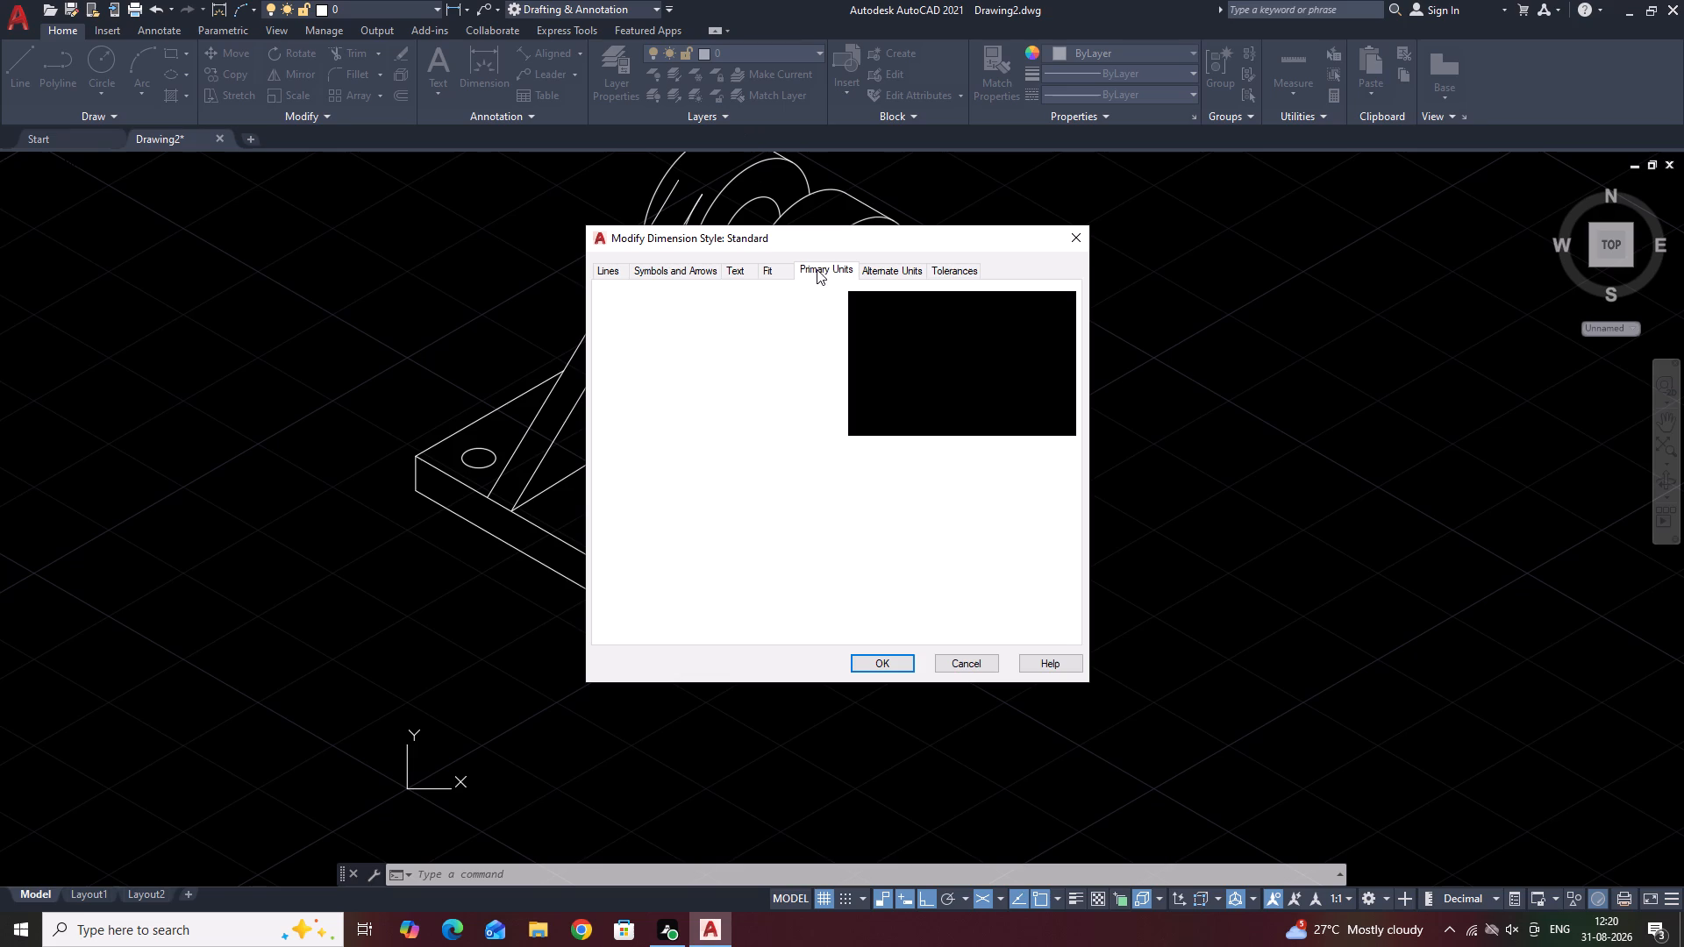
click(804, 319)
click(803, 325)
click(792, 348)
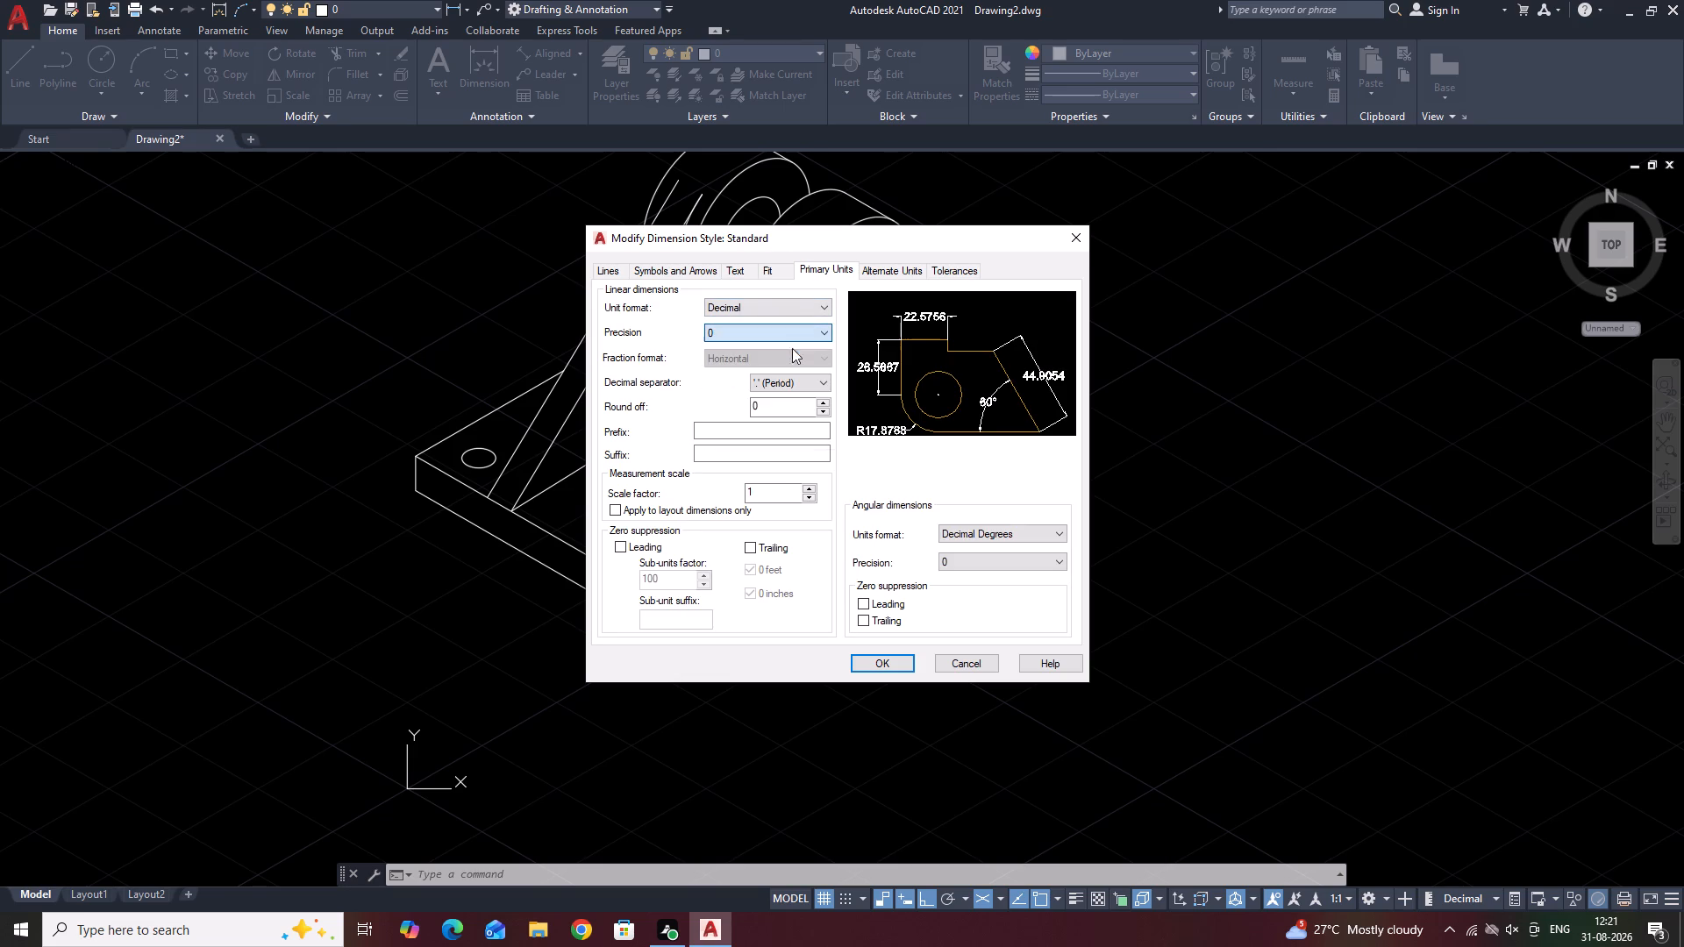
click(871, 662)
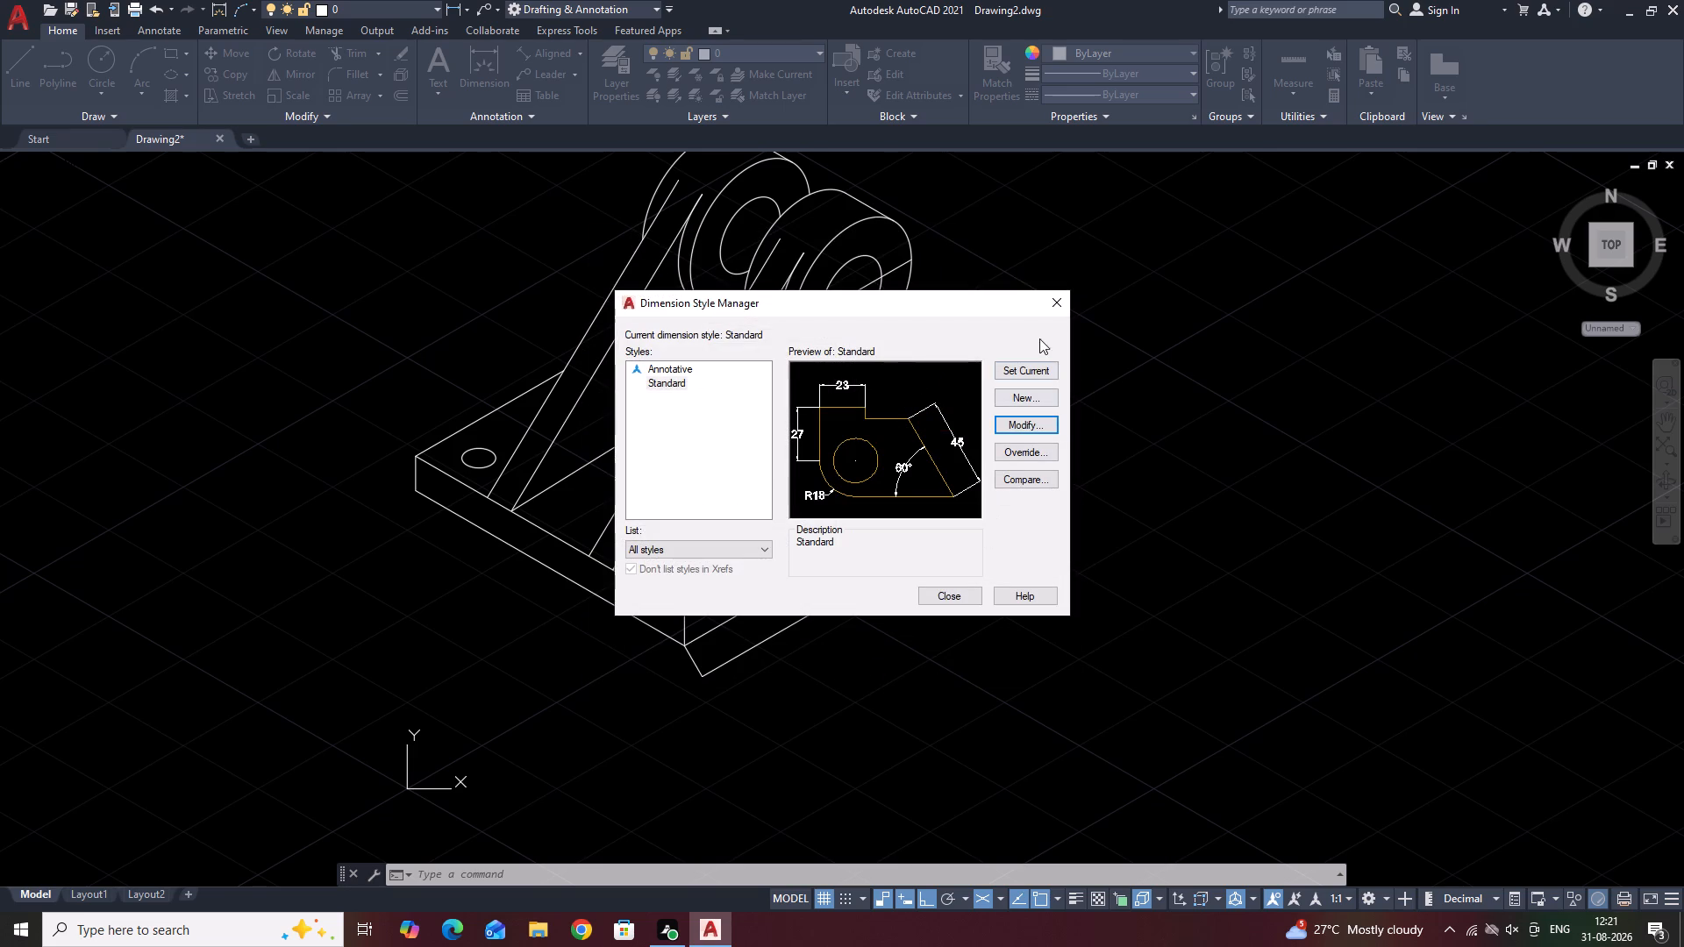
click(1020, 369)
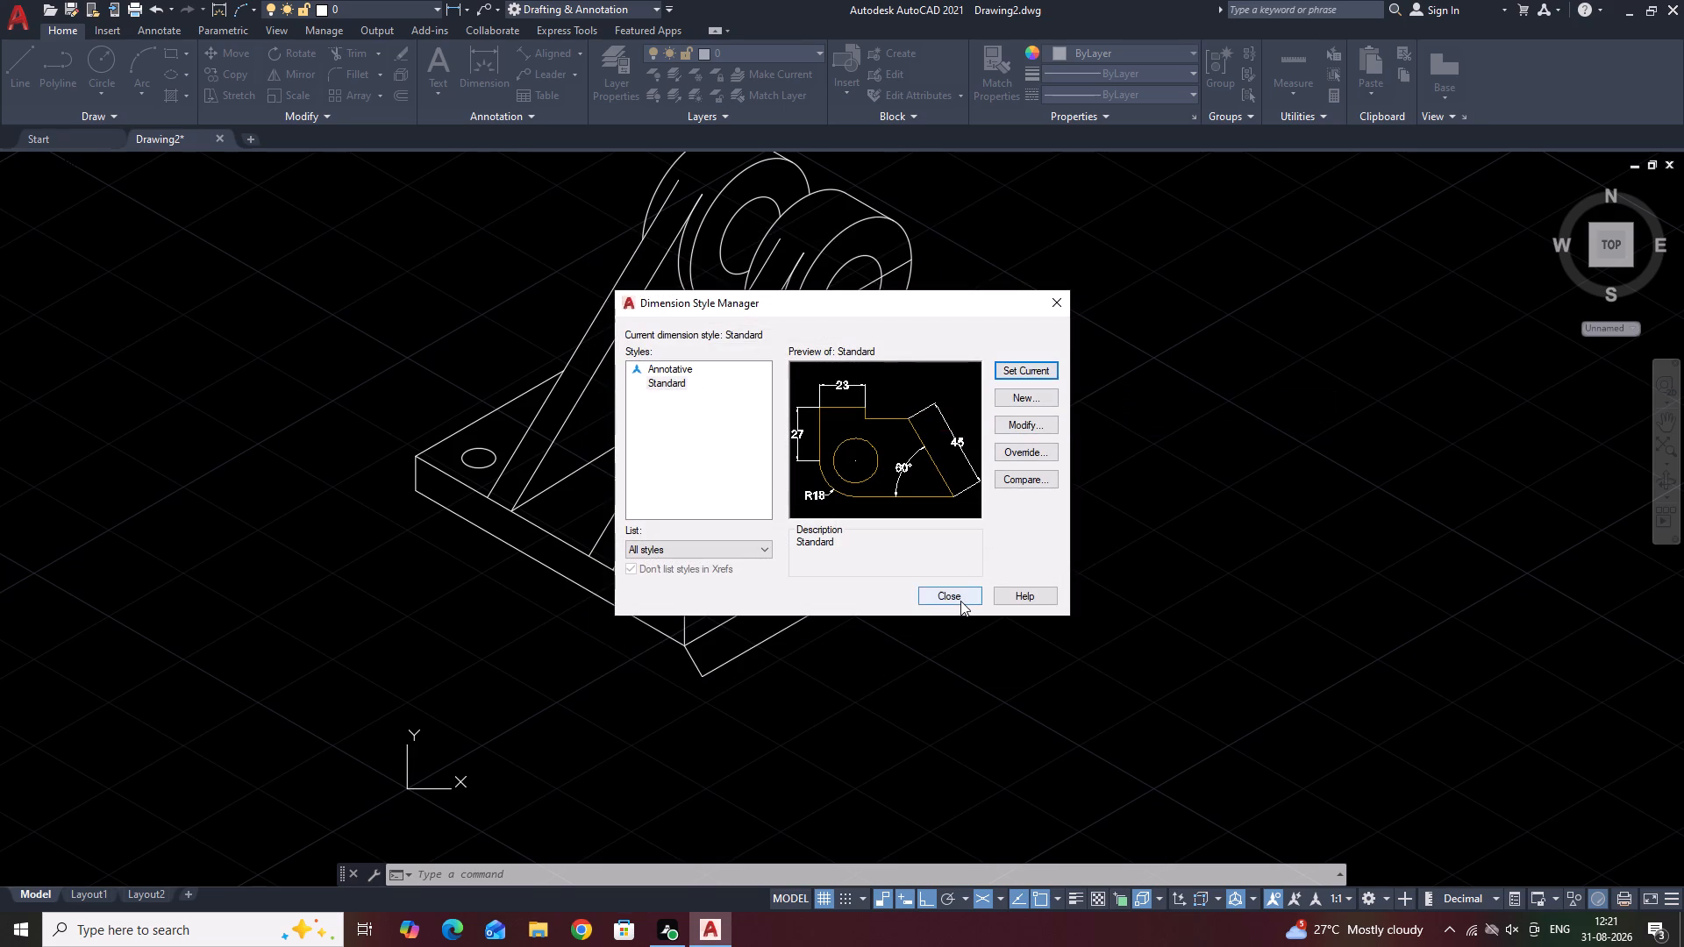
click(960, 601)
Add an aligned dimension to the long lower edge on the left-hand front side of the base, placed outside the part.
scroll(863, 566, up, 1)
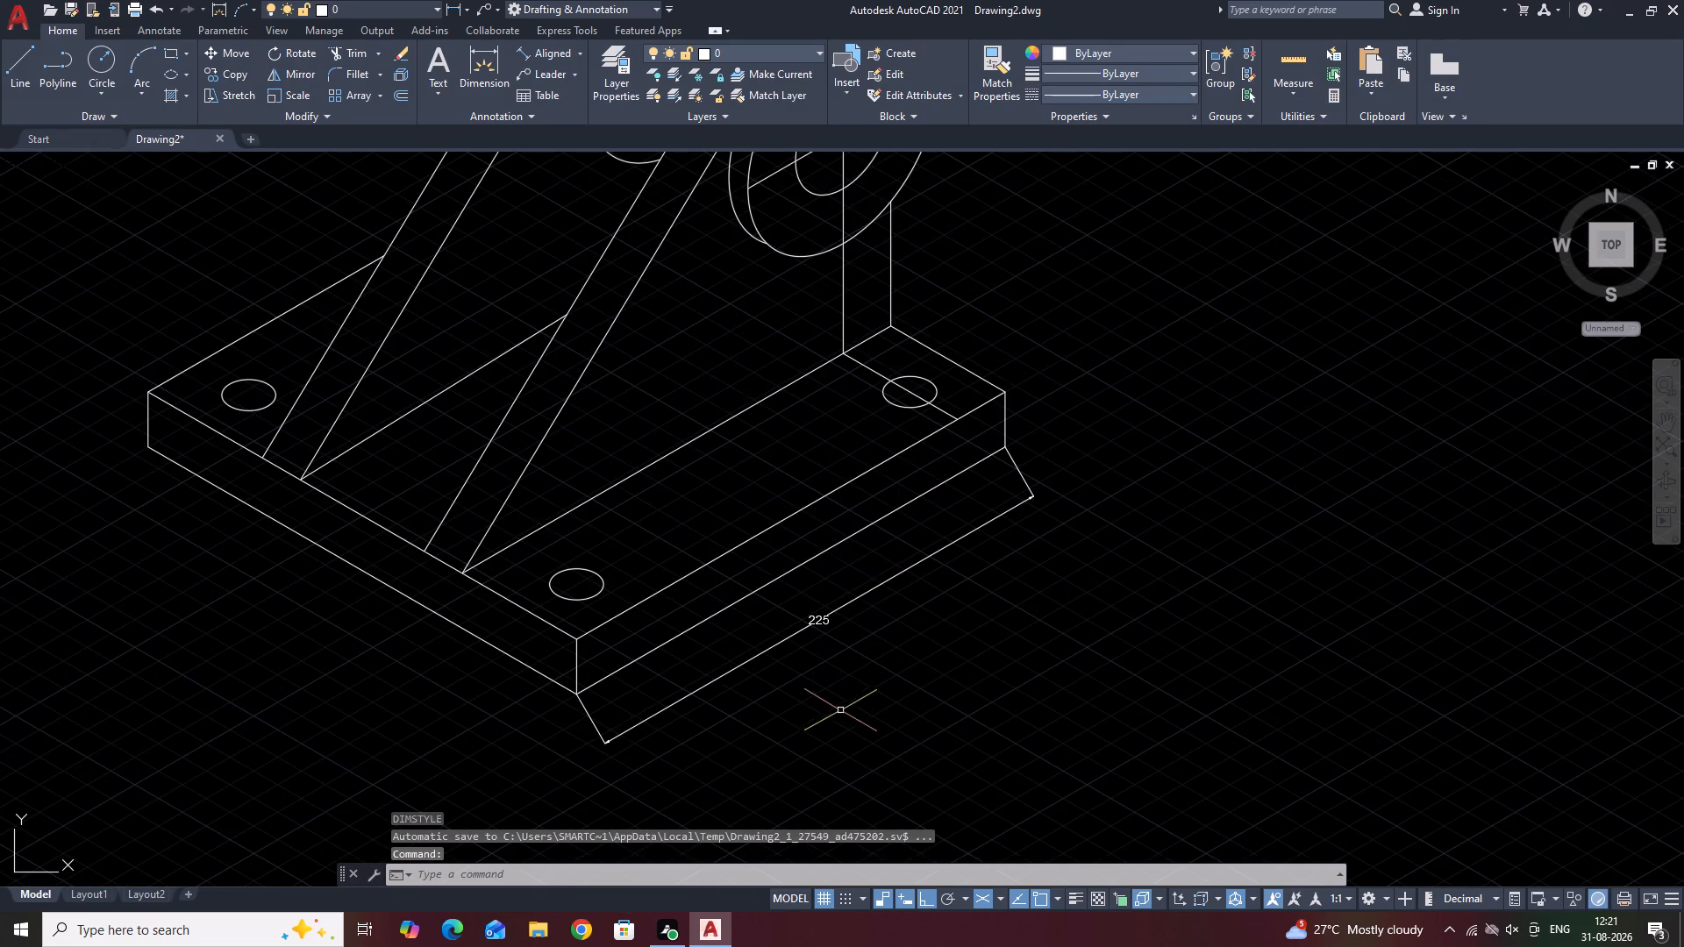
middle_drag(842, 714, 1072, 679)
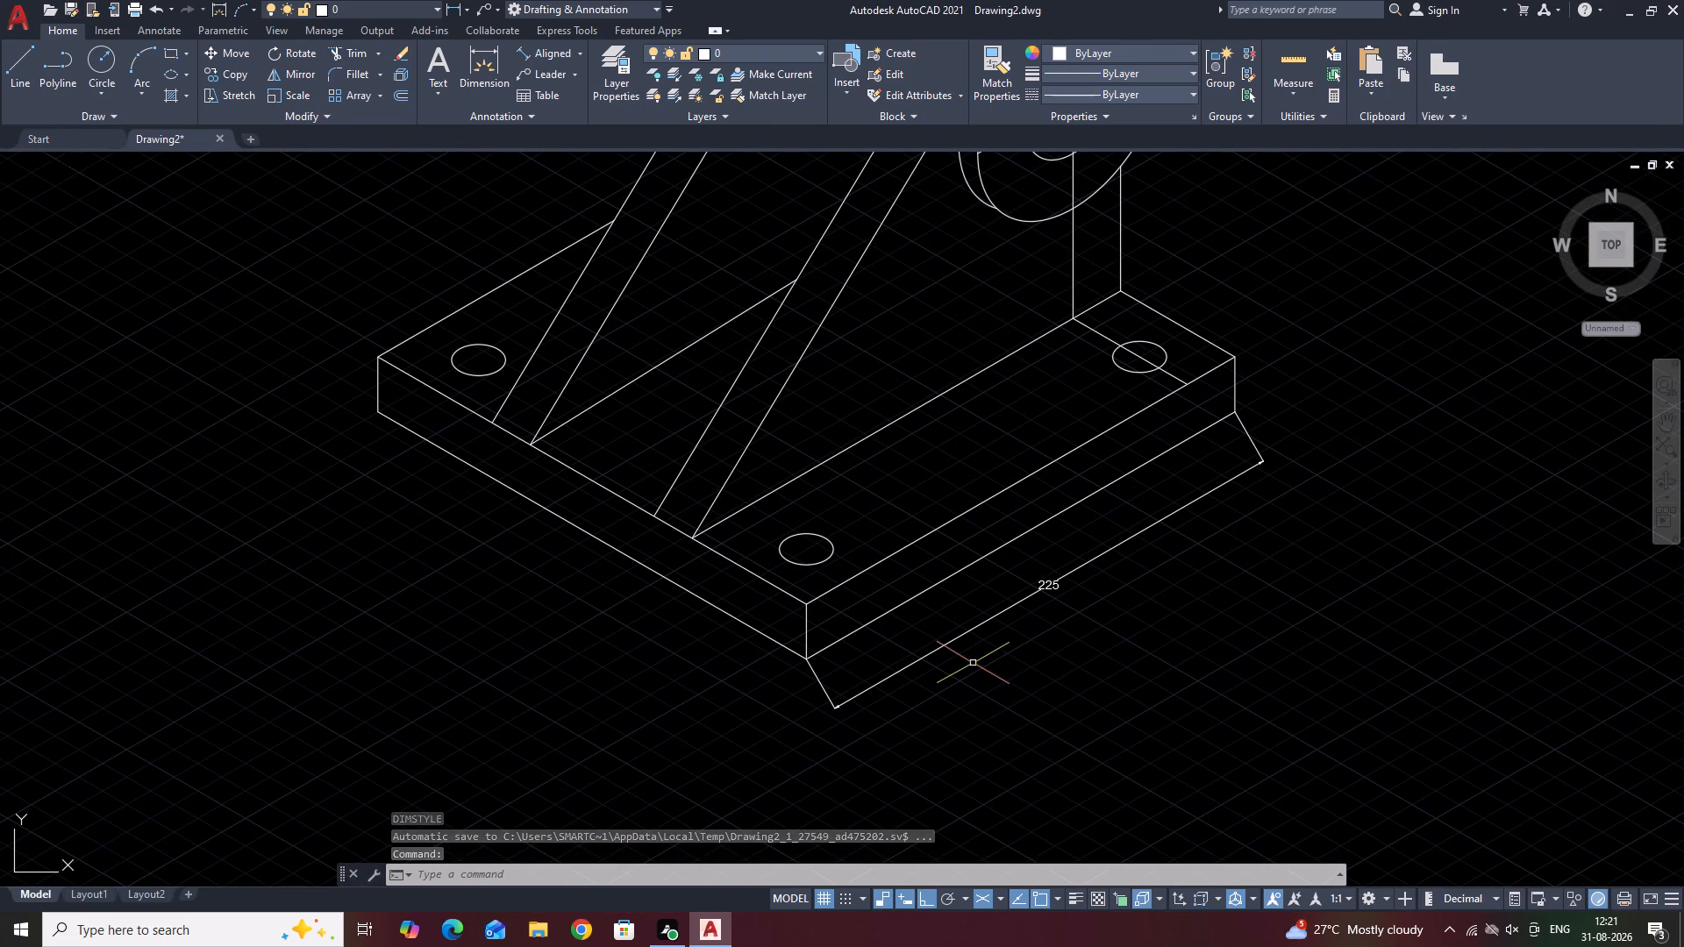
key(space)
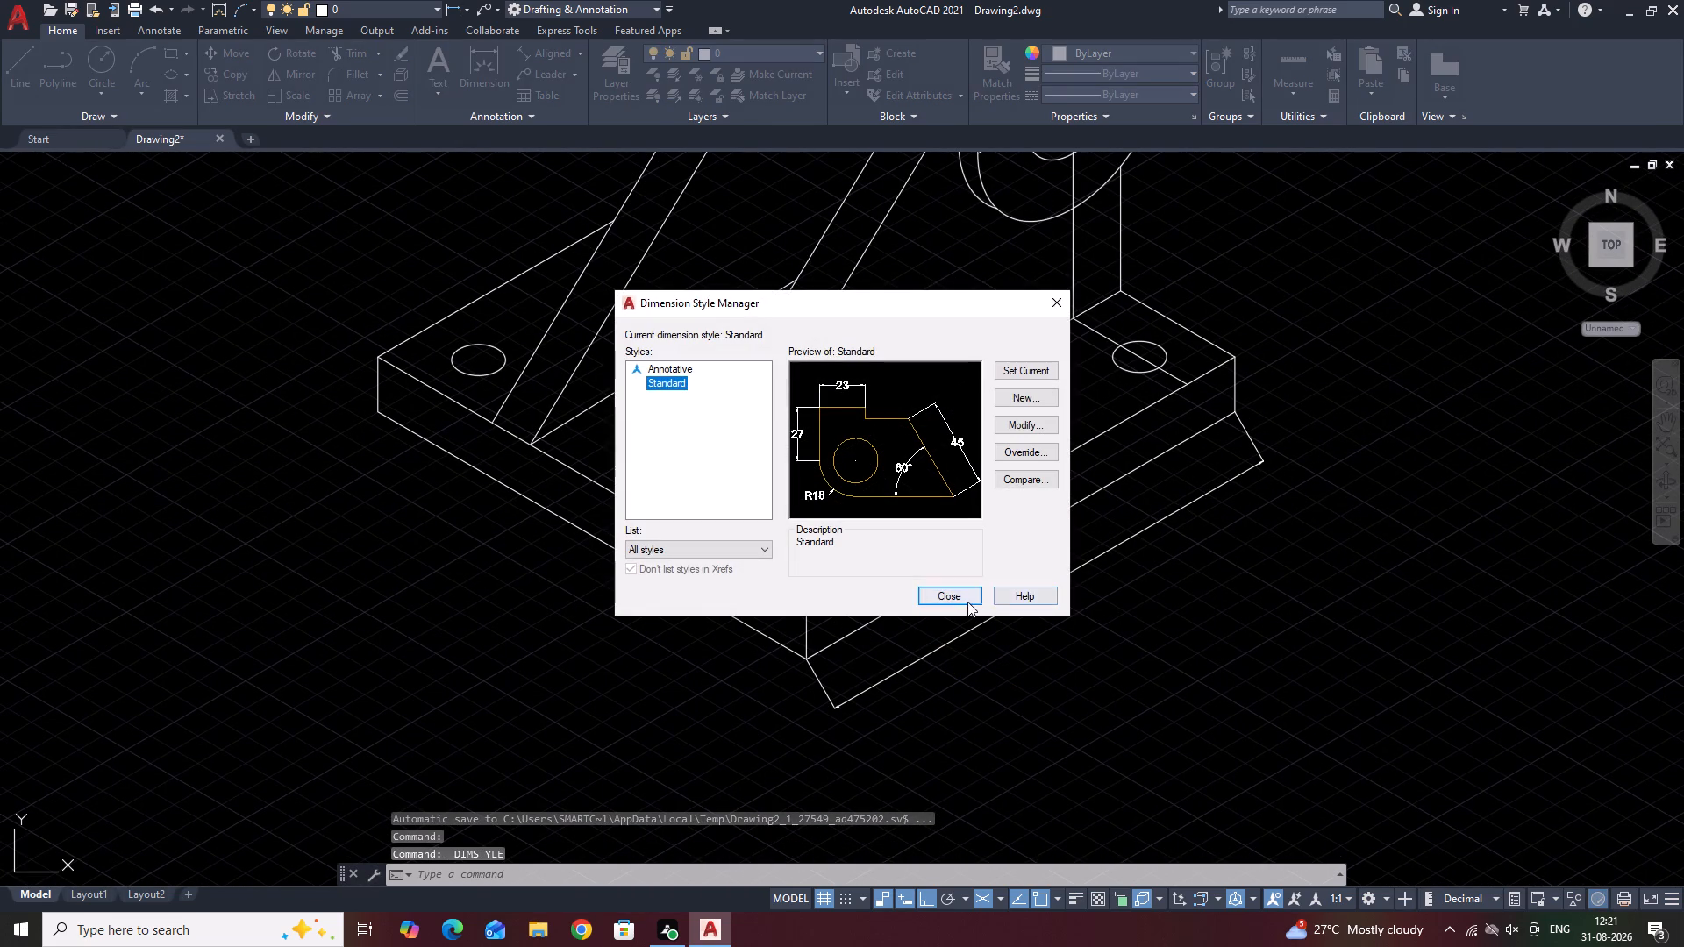
click(960, 600)
click(556, 55)
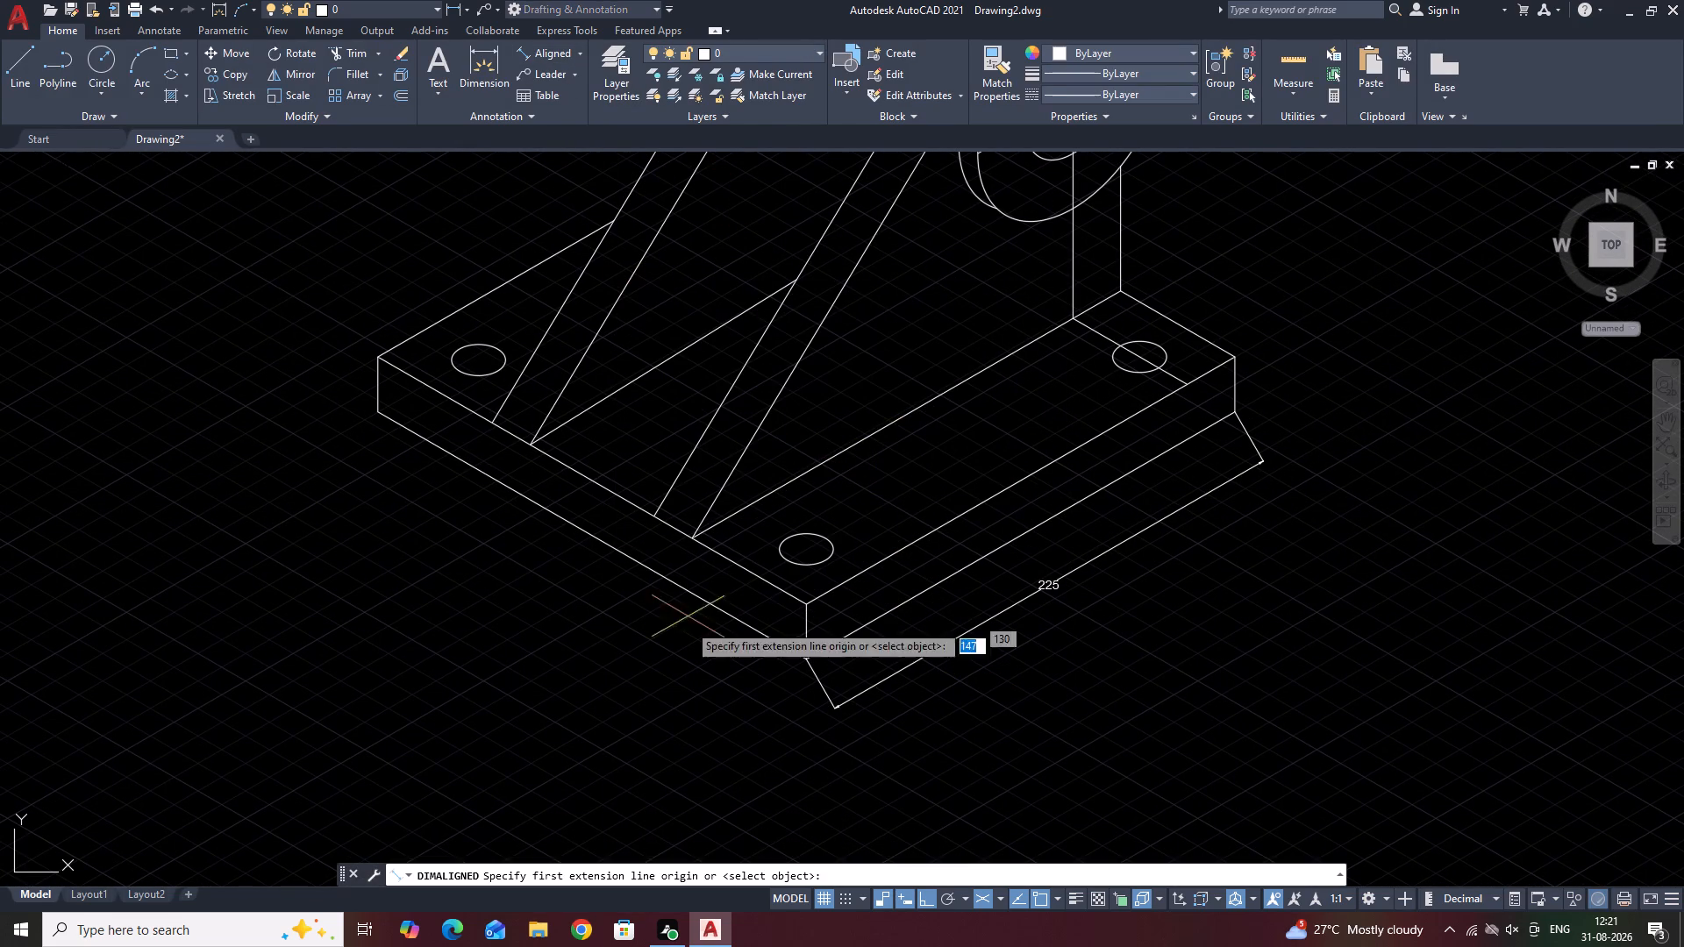
key(space)
click(684, 590)
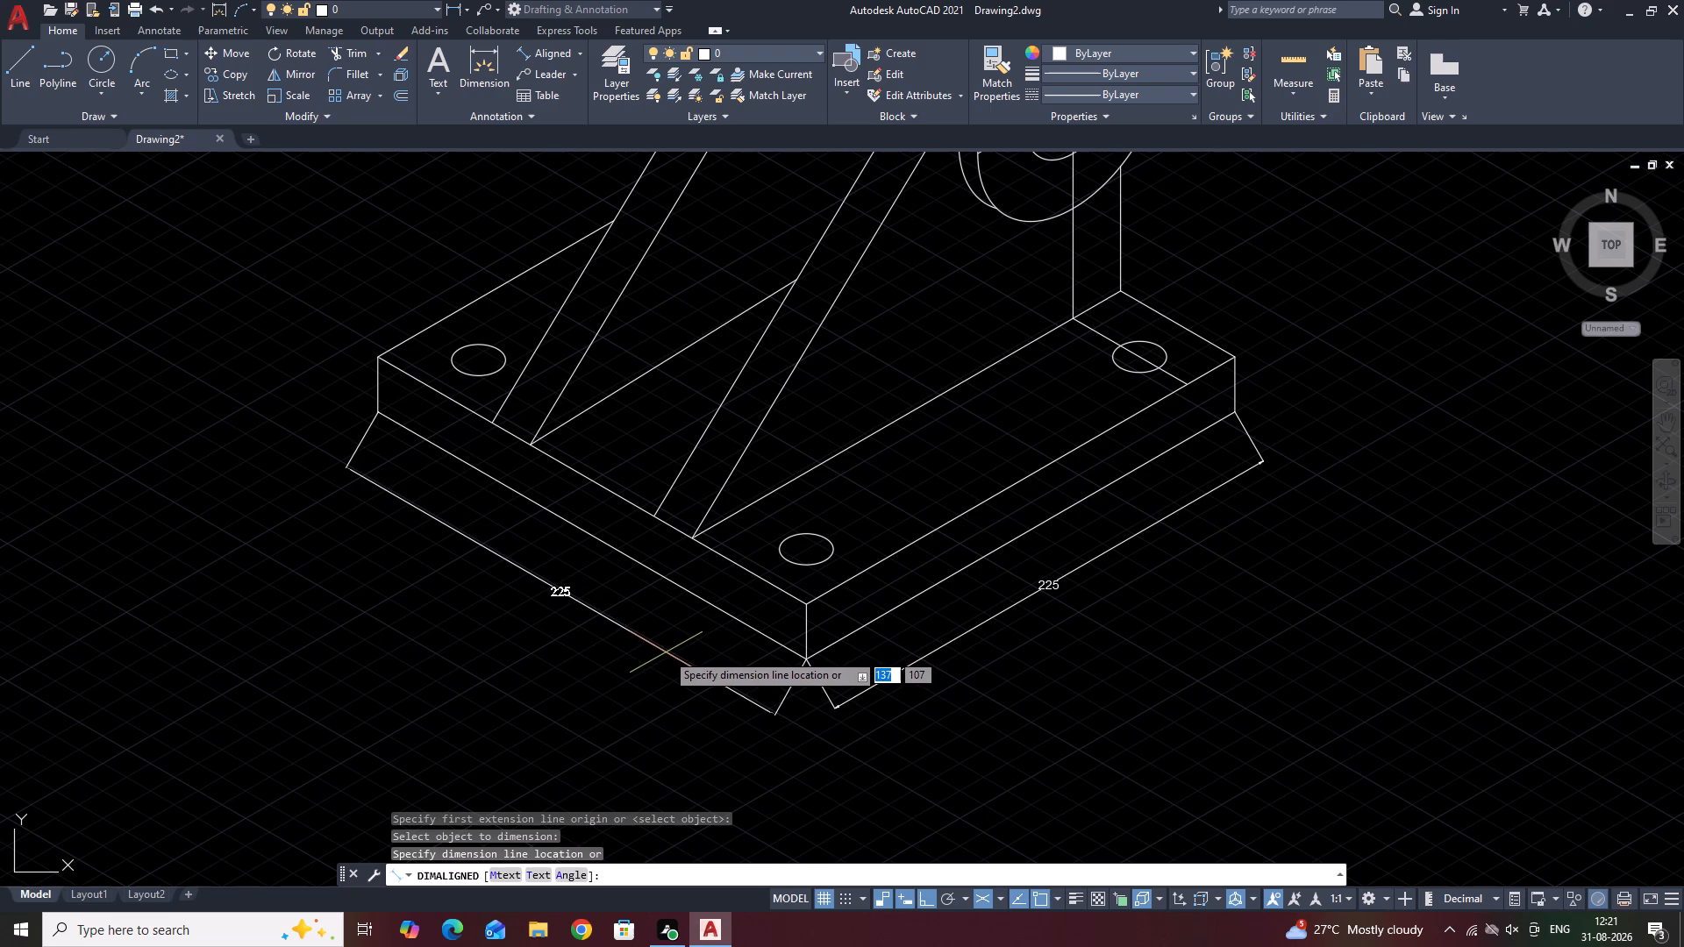
click(666, 652)
Add an aligned dimension for the base thickness on the vertical edge at its left corner, placed outside the part.
middle_drag(149, 374, 509, 595)
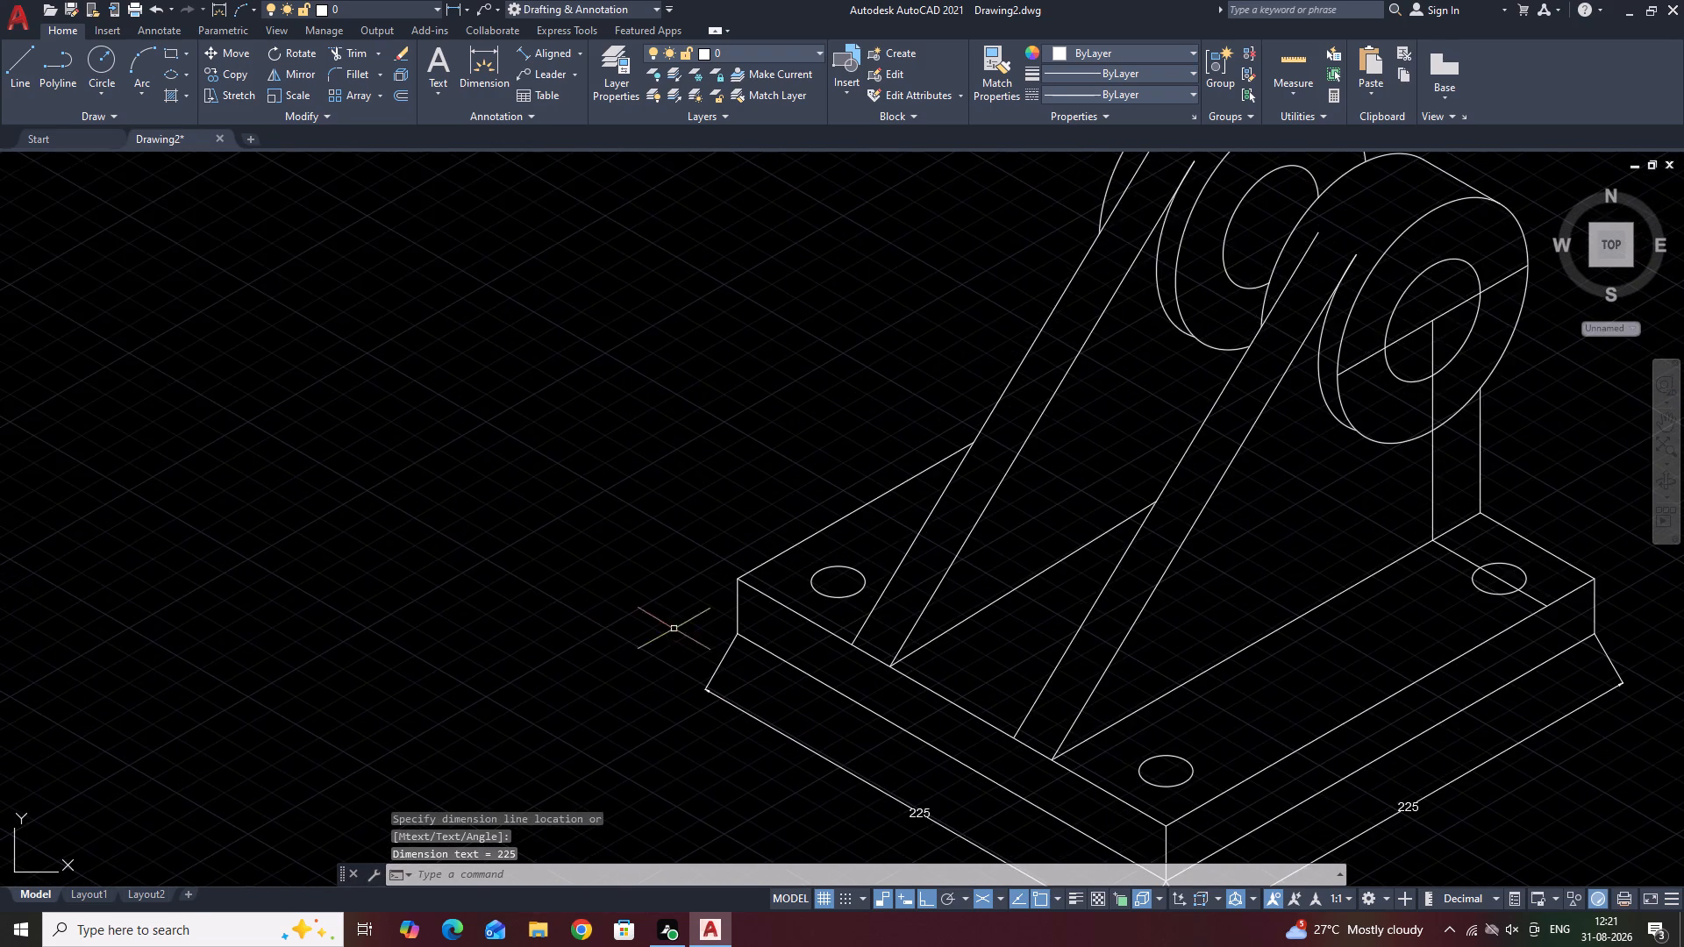
scroll(677, 630, up, 2)
key(space)
key(space)
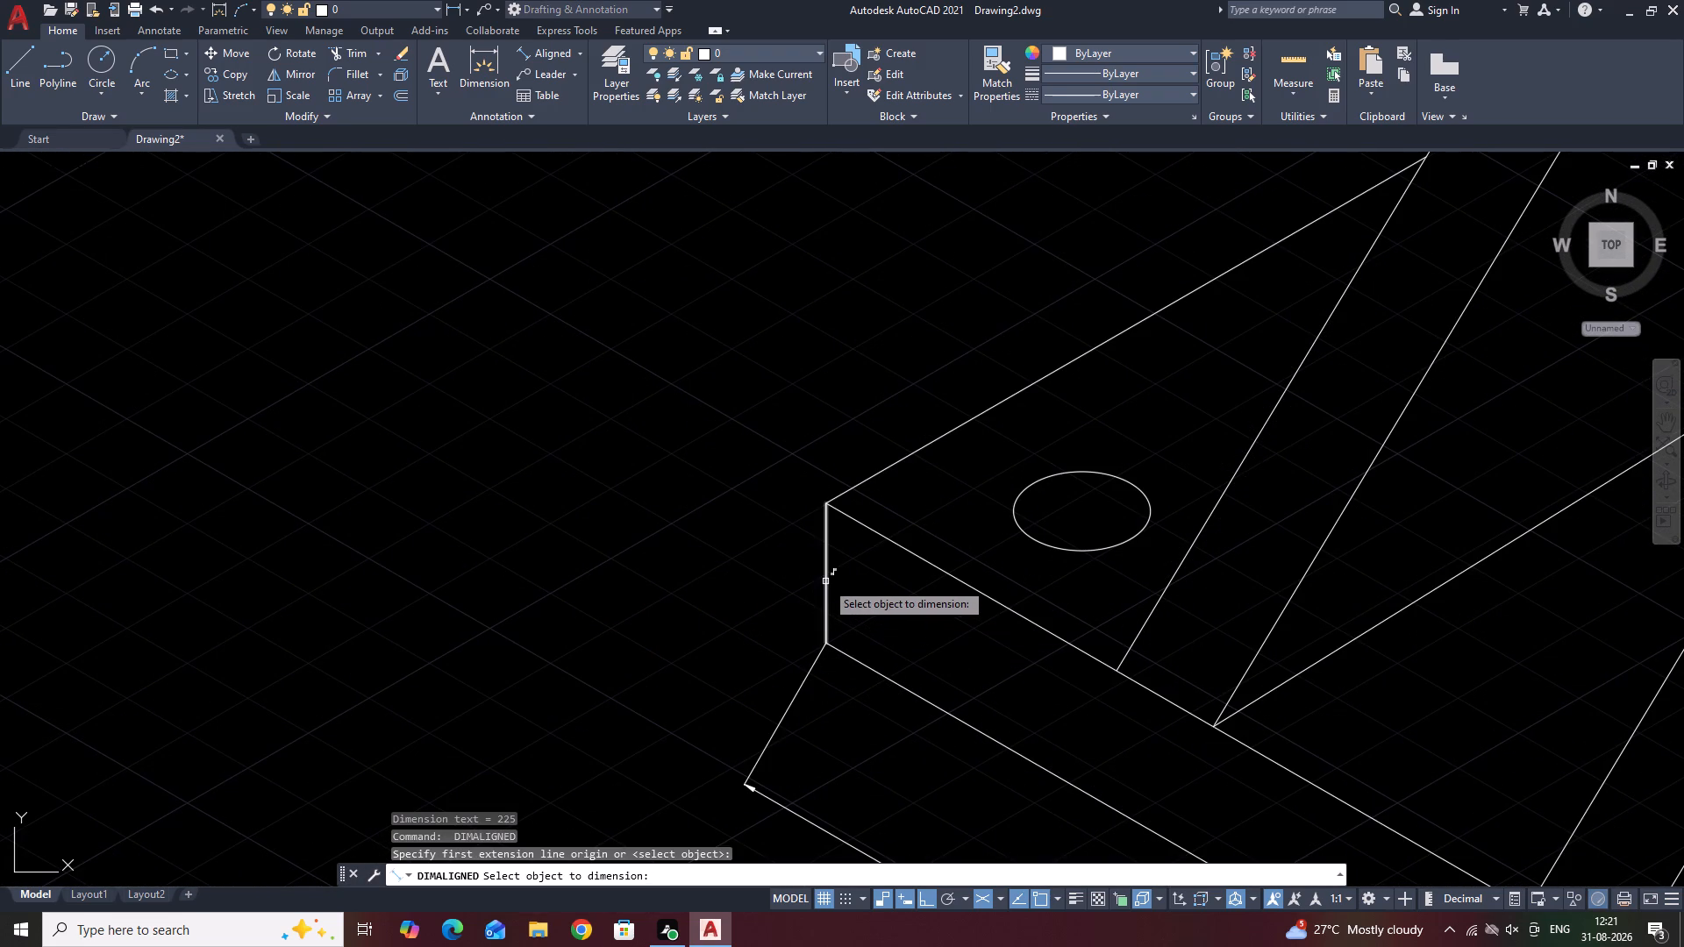
click(825, 581)
click(735, 577)
Add an aligned dimension across the gap between the facing edges of the two slanted supports.
middle_drag(843, 455, 677, 566)
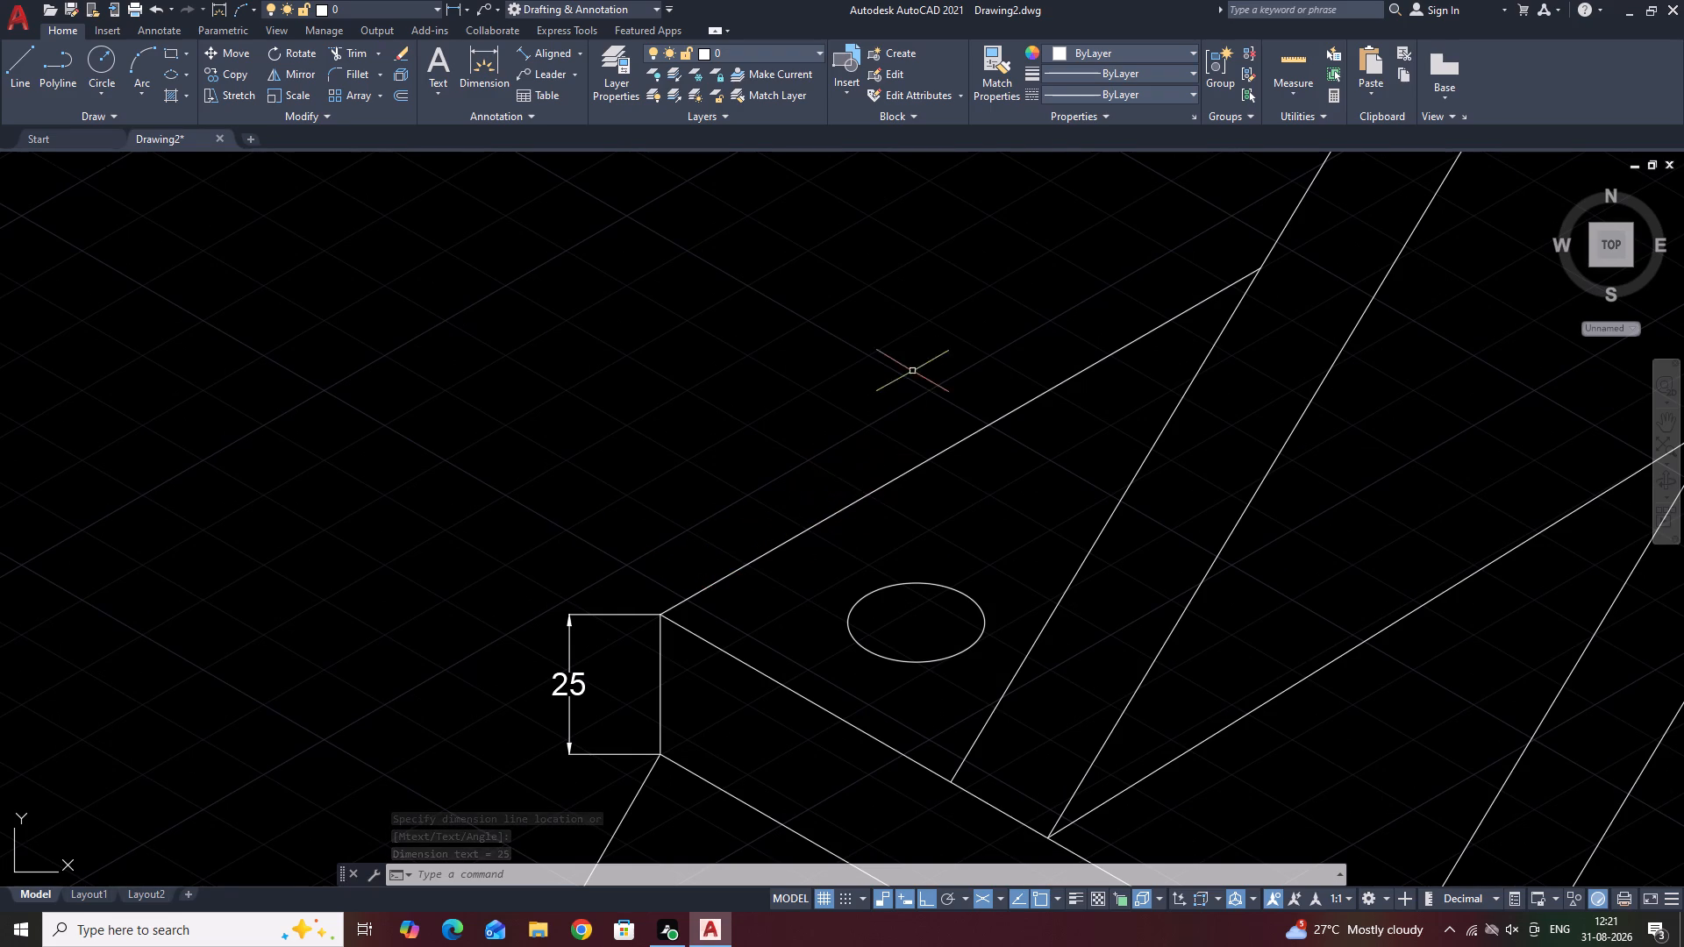
scroll(915, 352, down, 1)
middle_drag(917, 347, 657, 391)
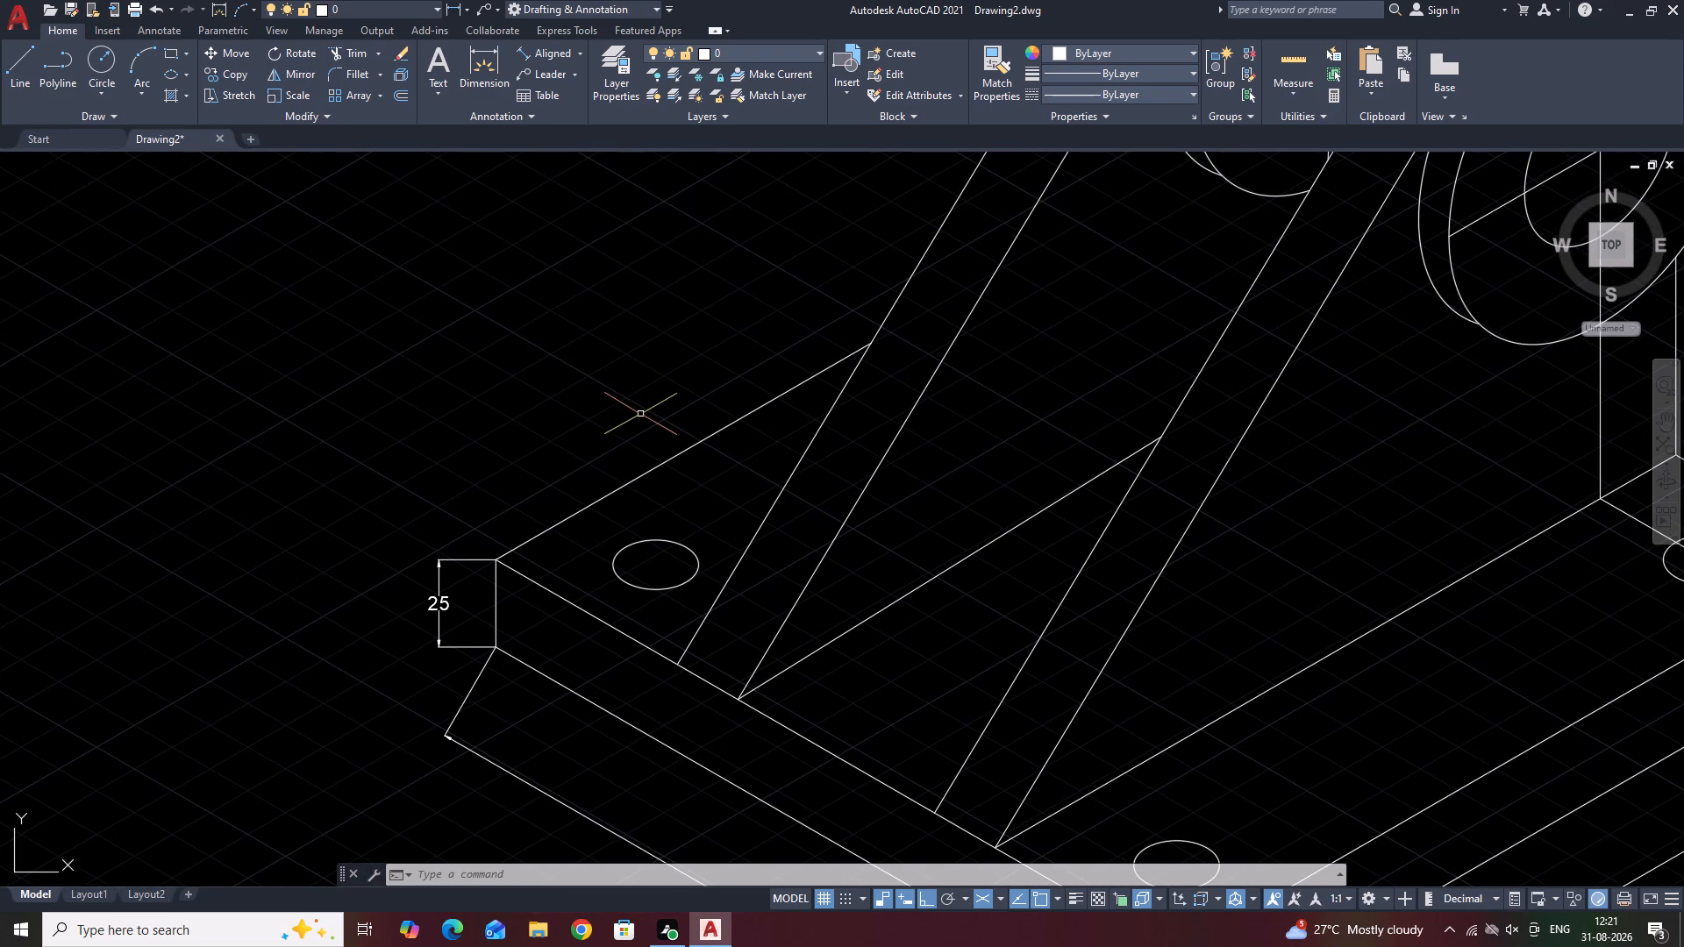
key(space)
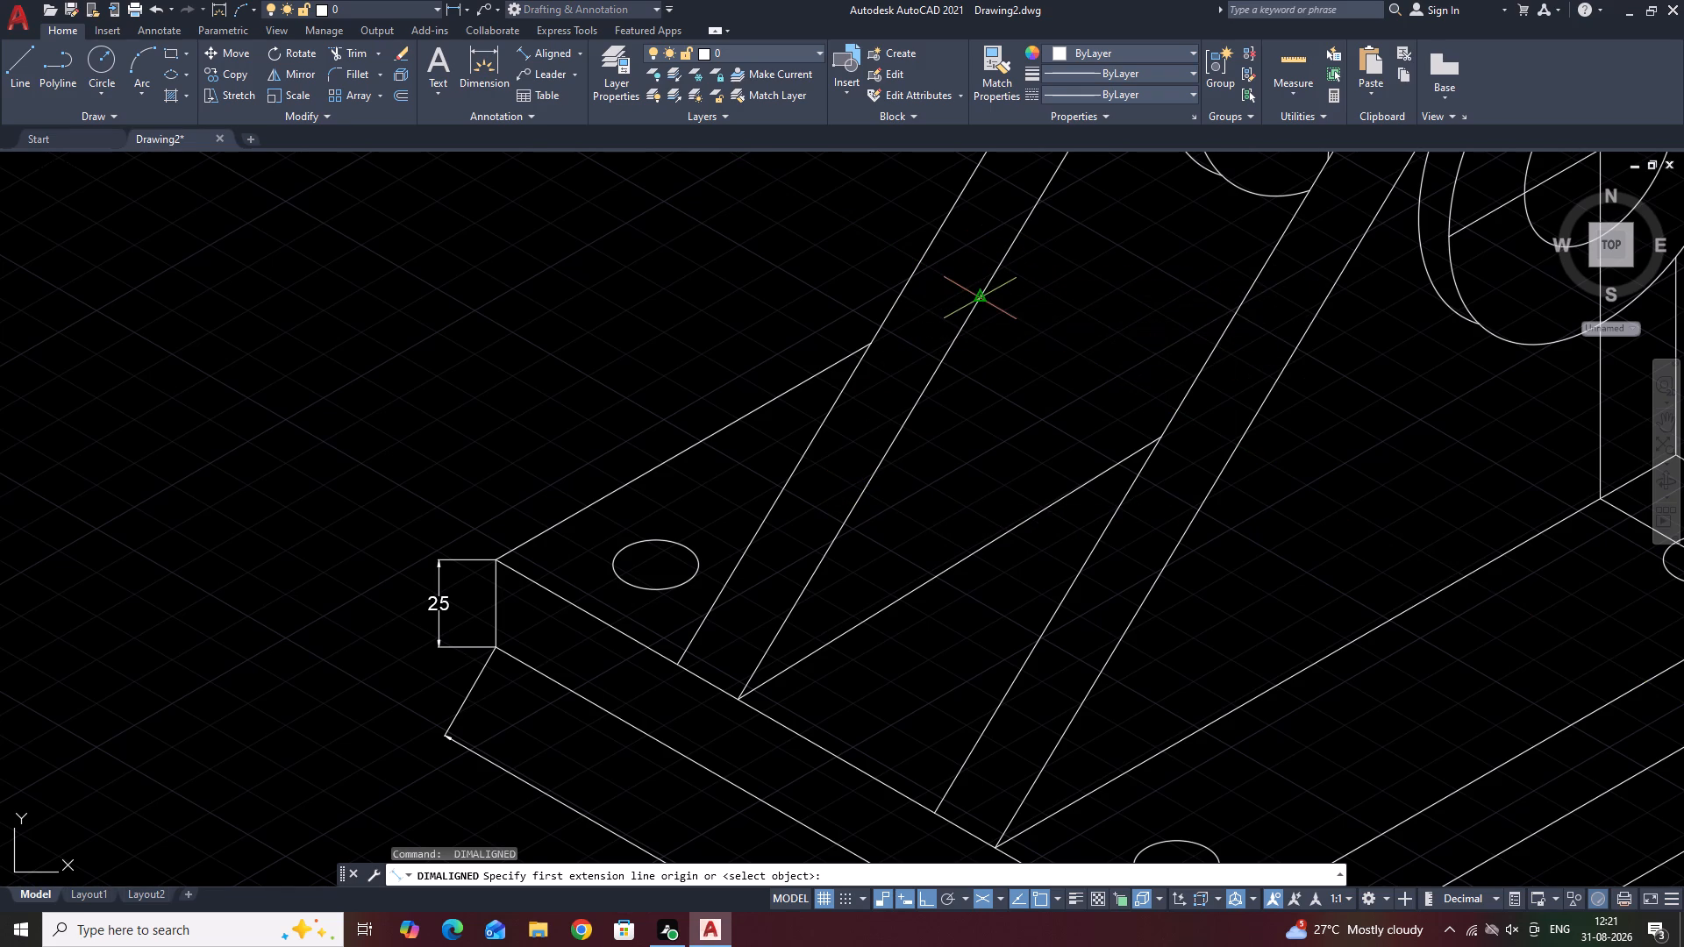
click(978, 293)
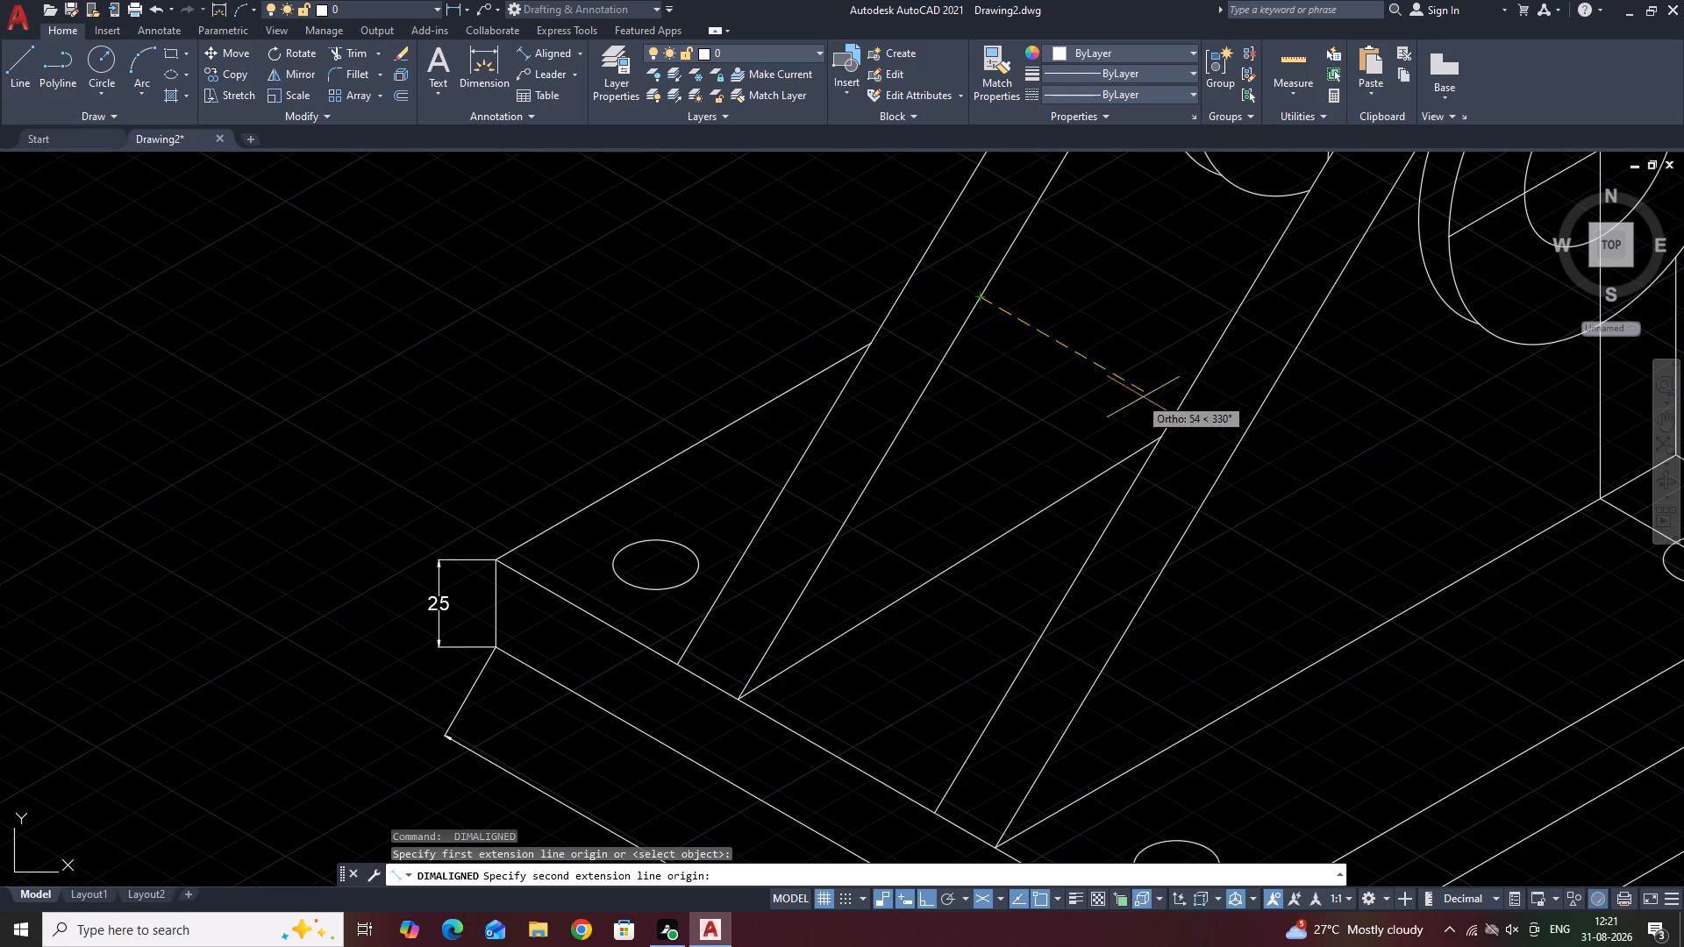
click(1178, 410)
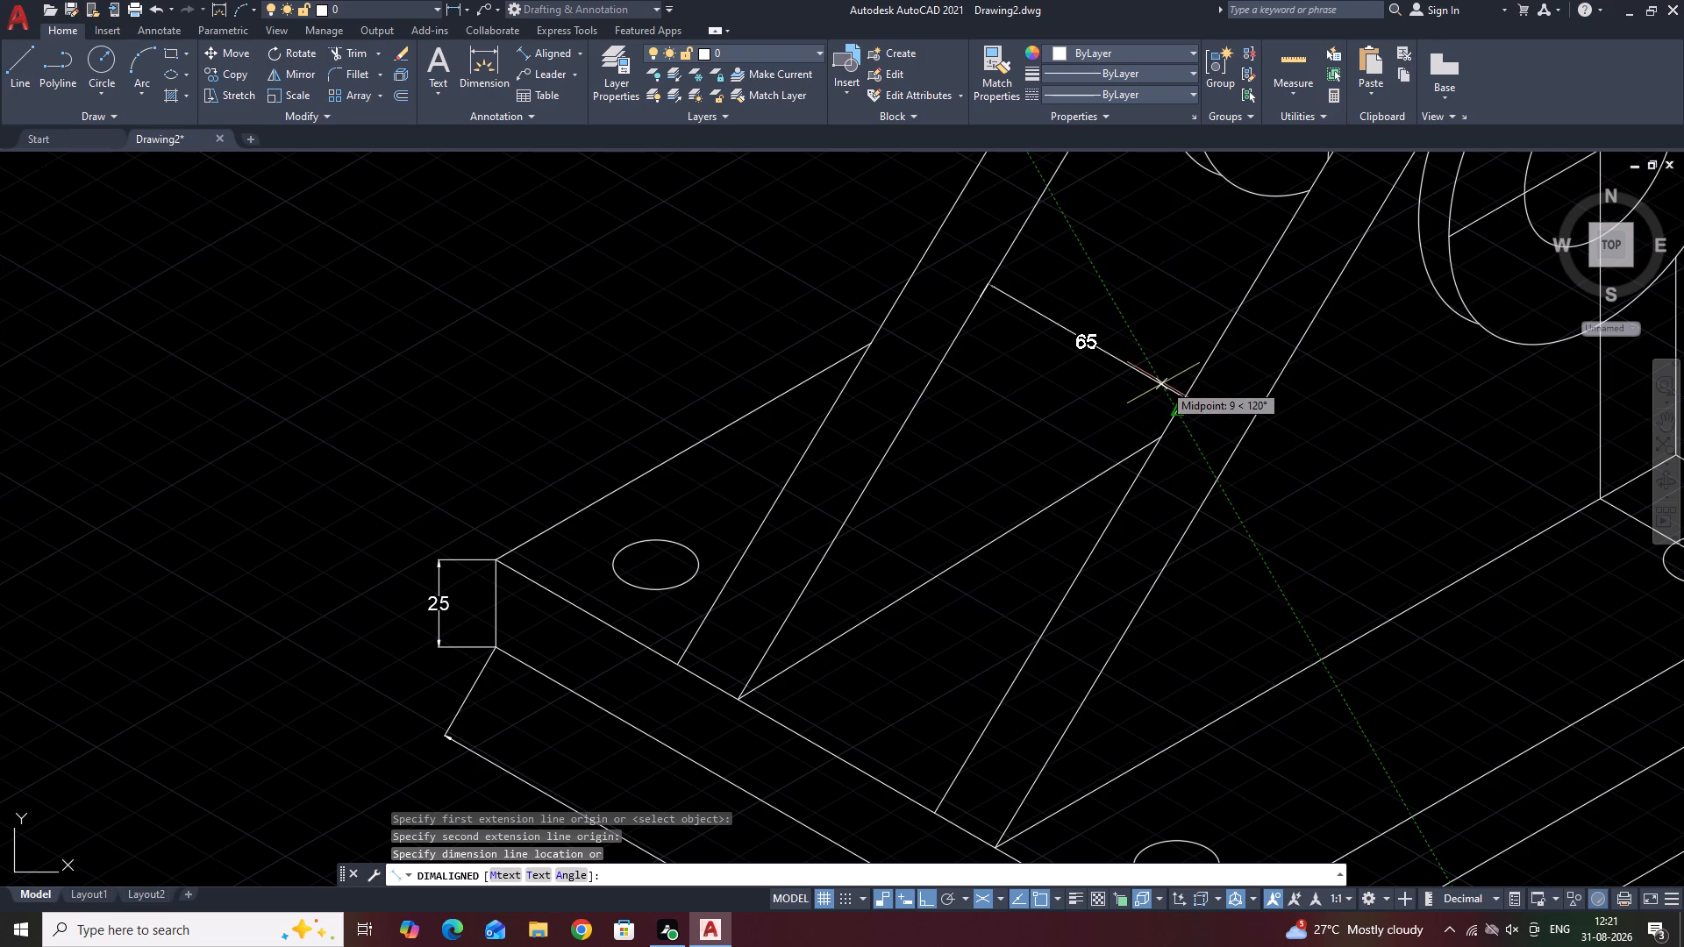
click(1157, 388)
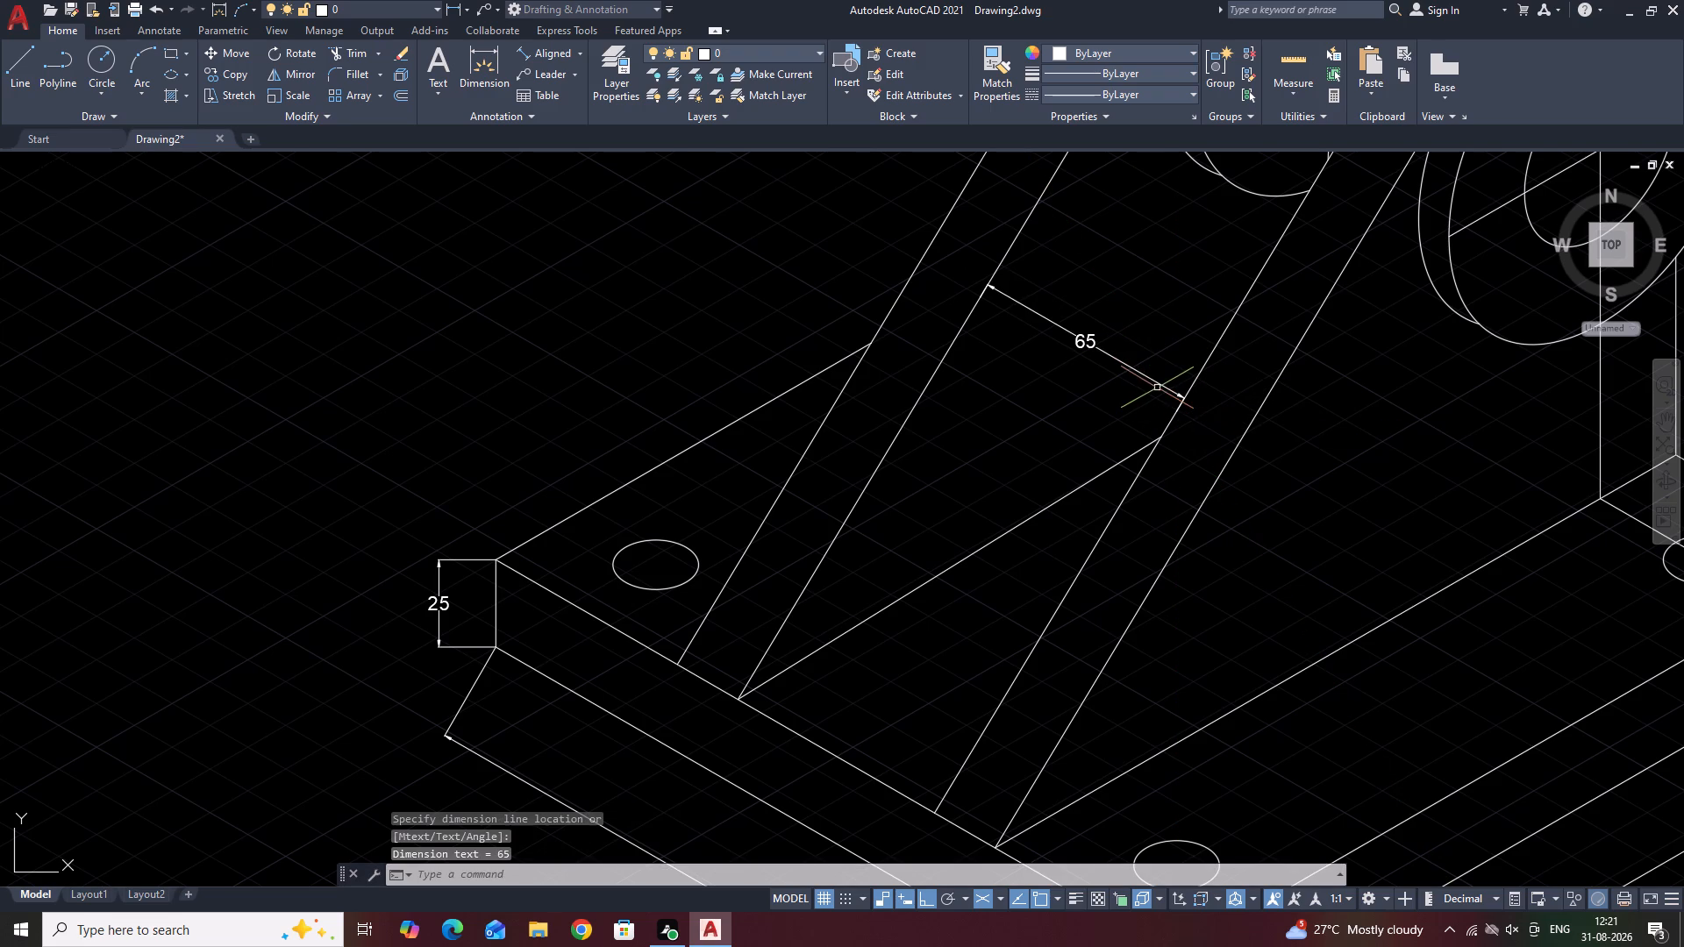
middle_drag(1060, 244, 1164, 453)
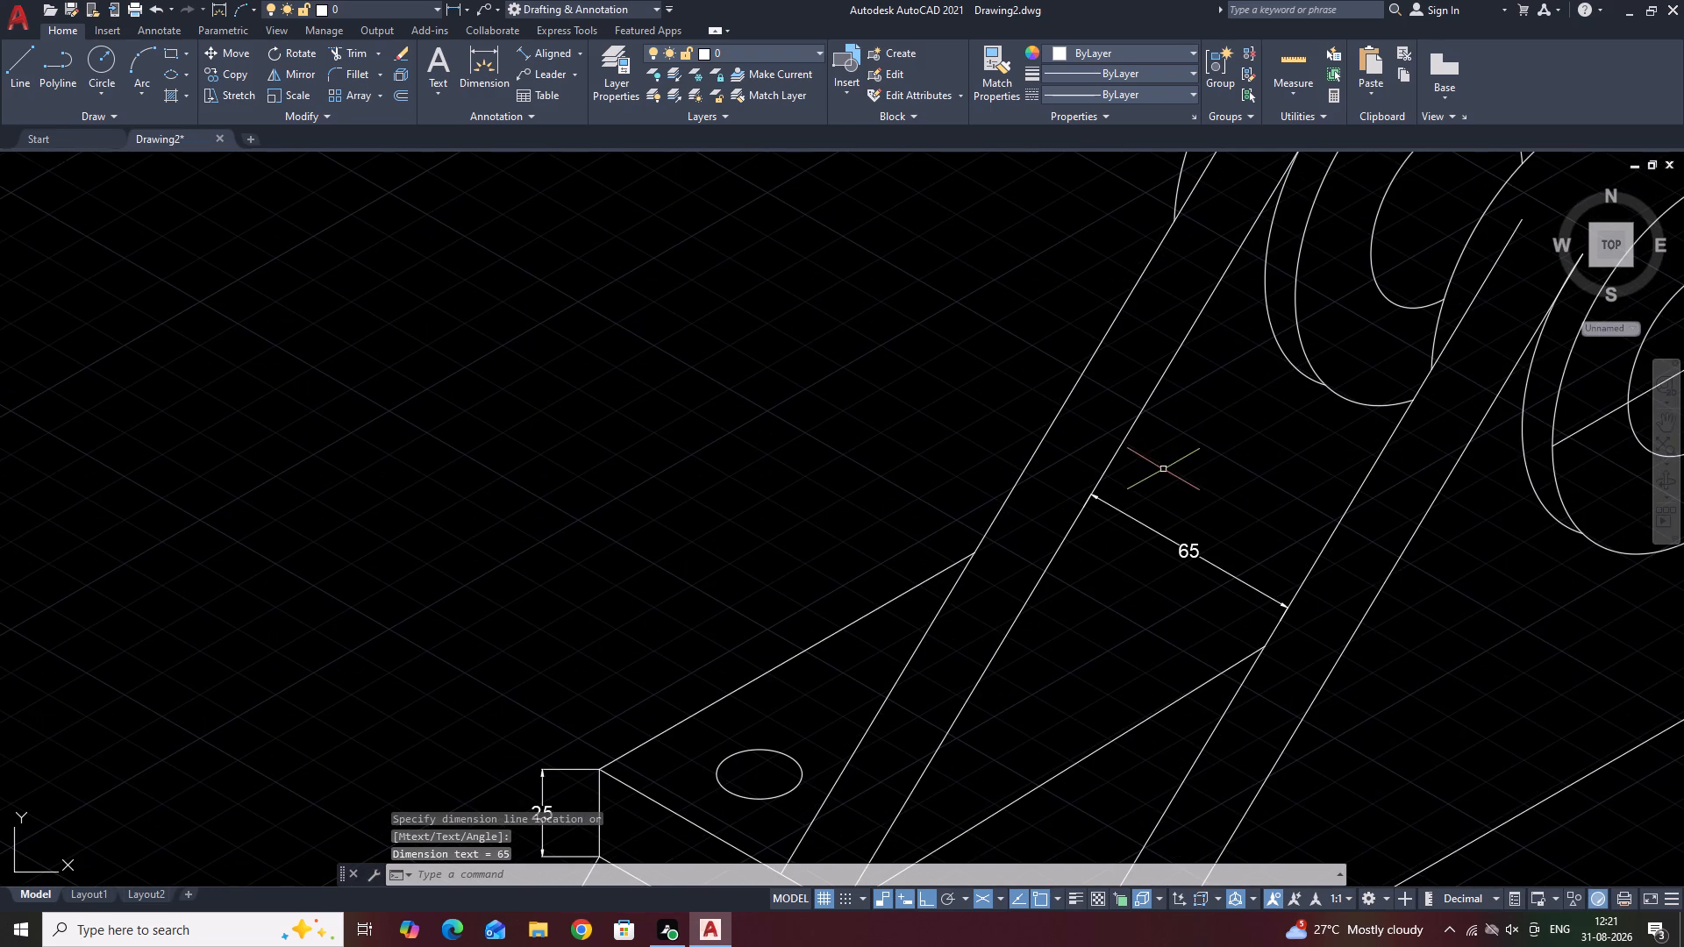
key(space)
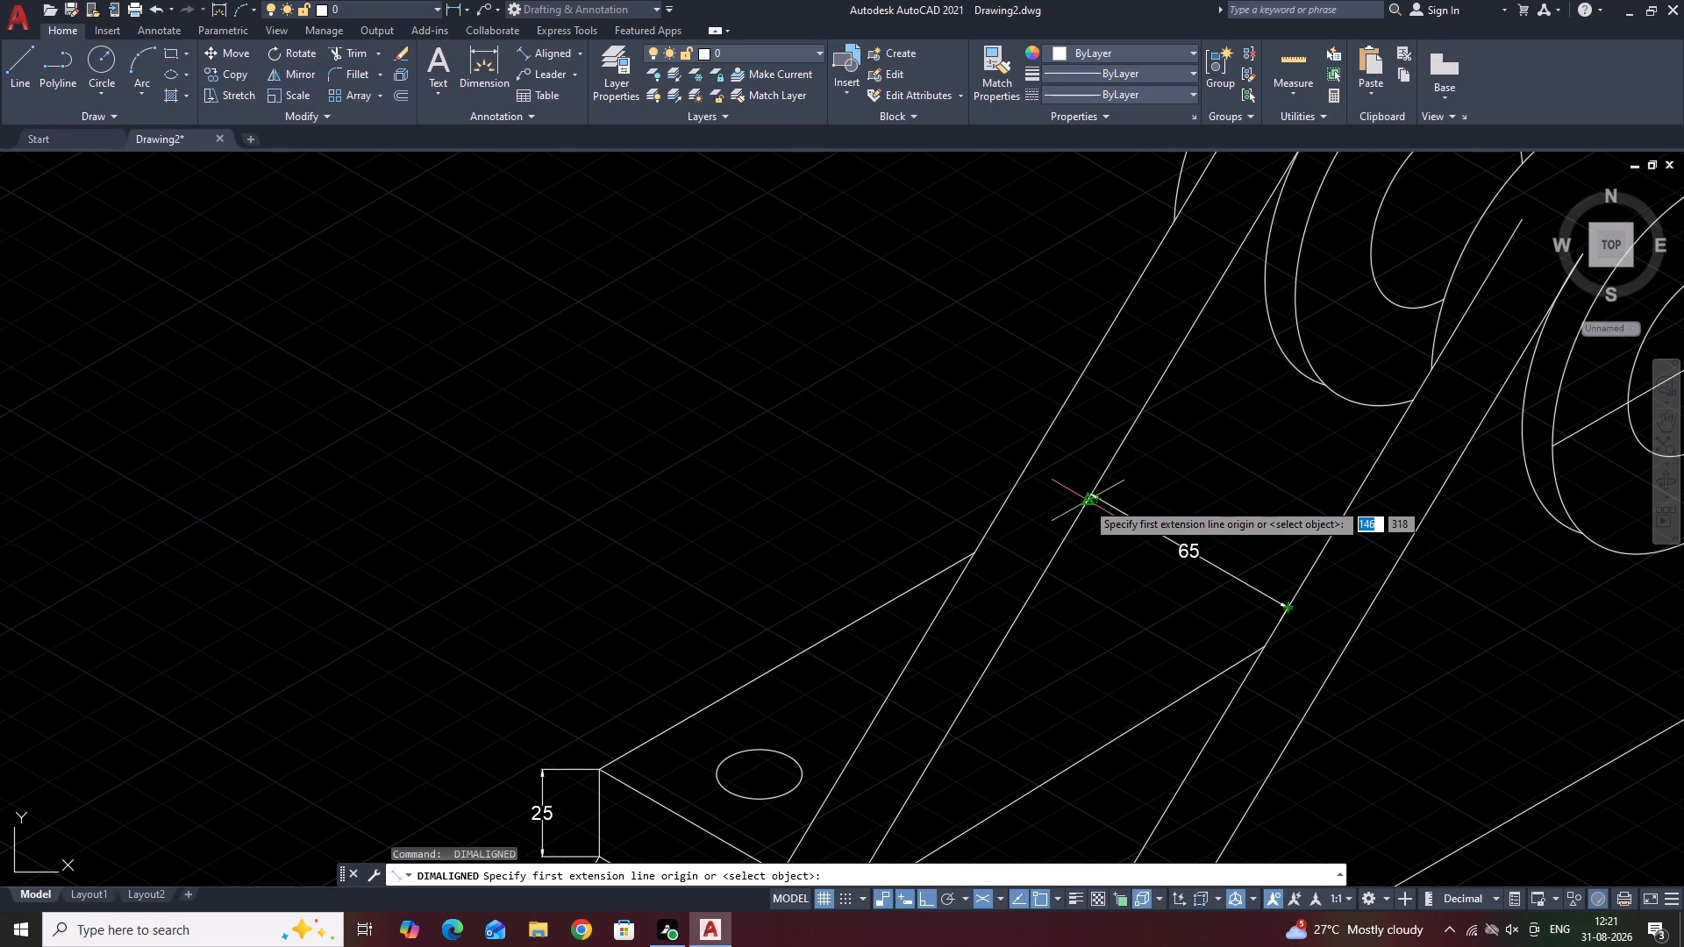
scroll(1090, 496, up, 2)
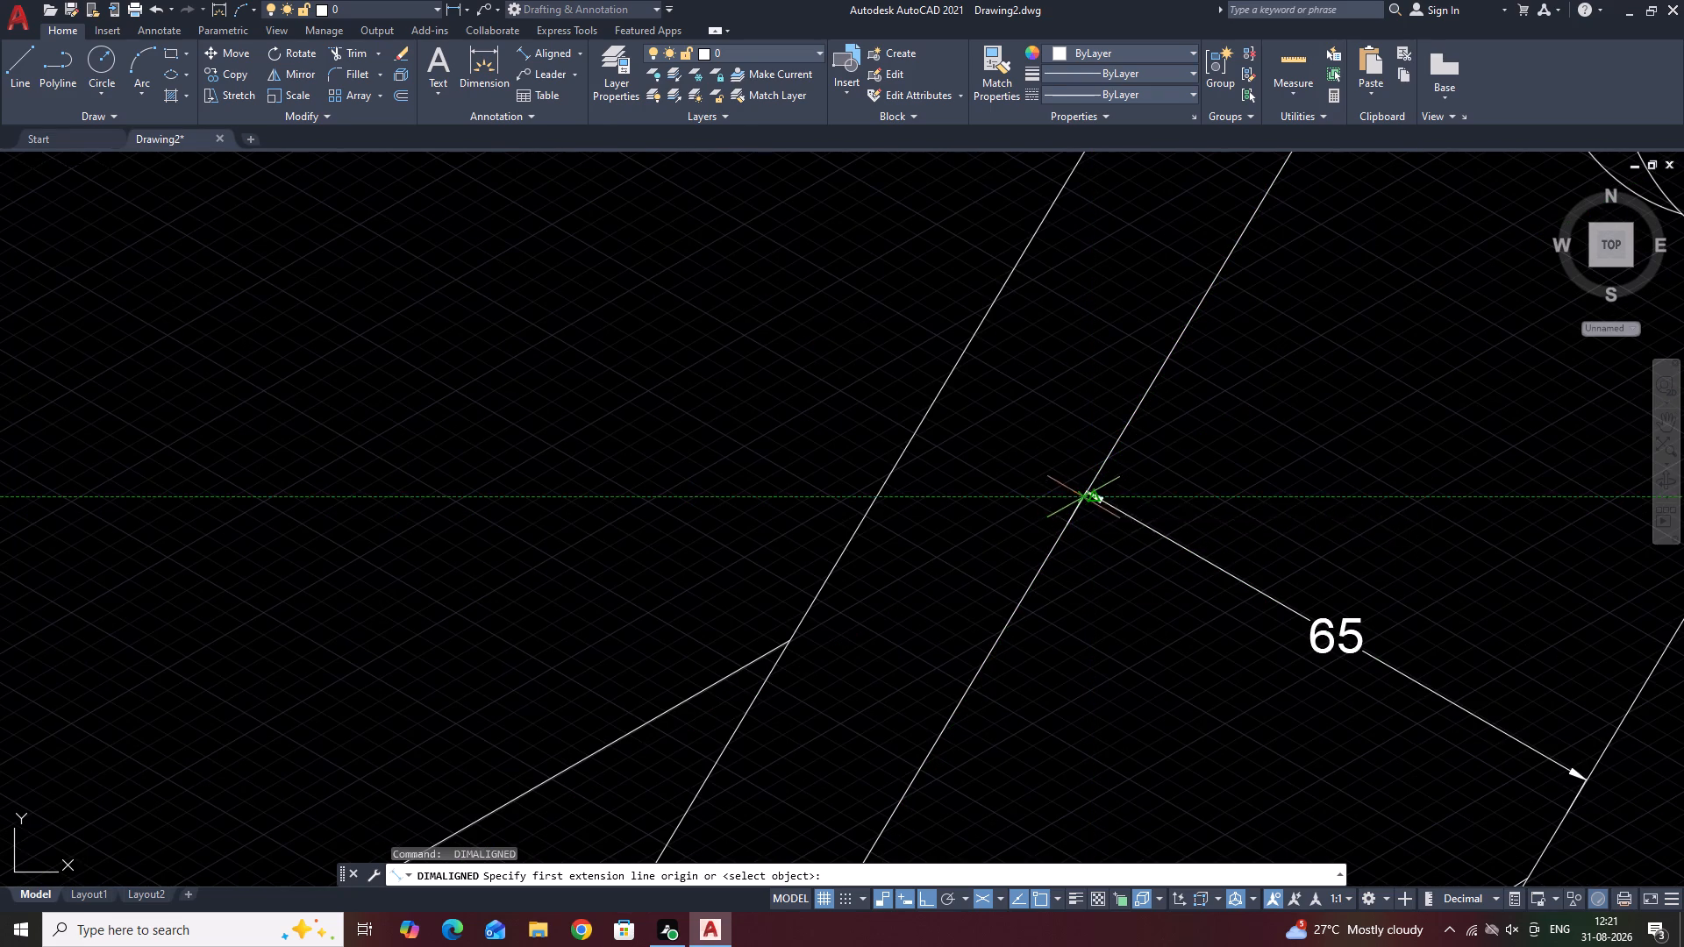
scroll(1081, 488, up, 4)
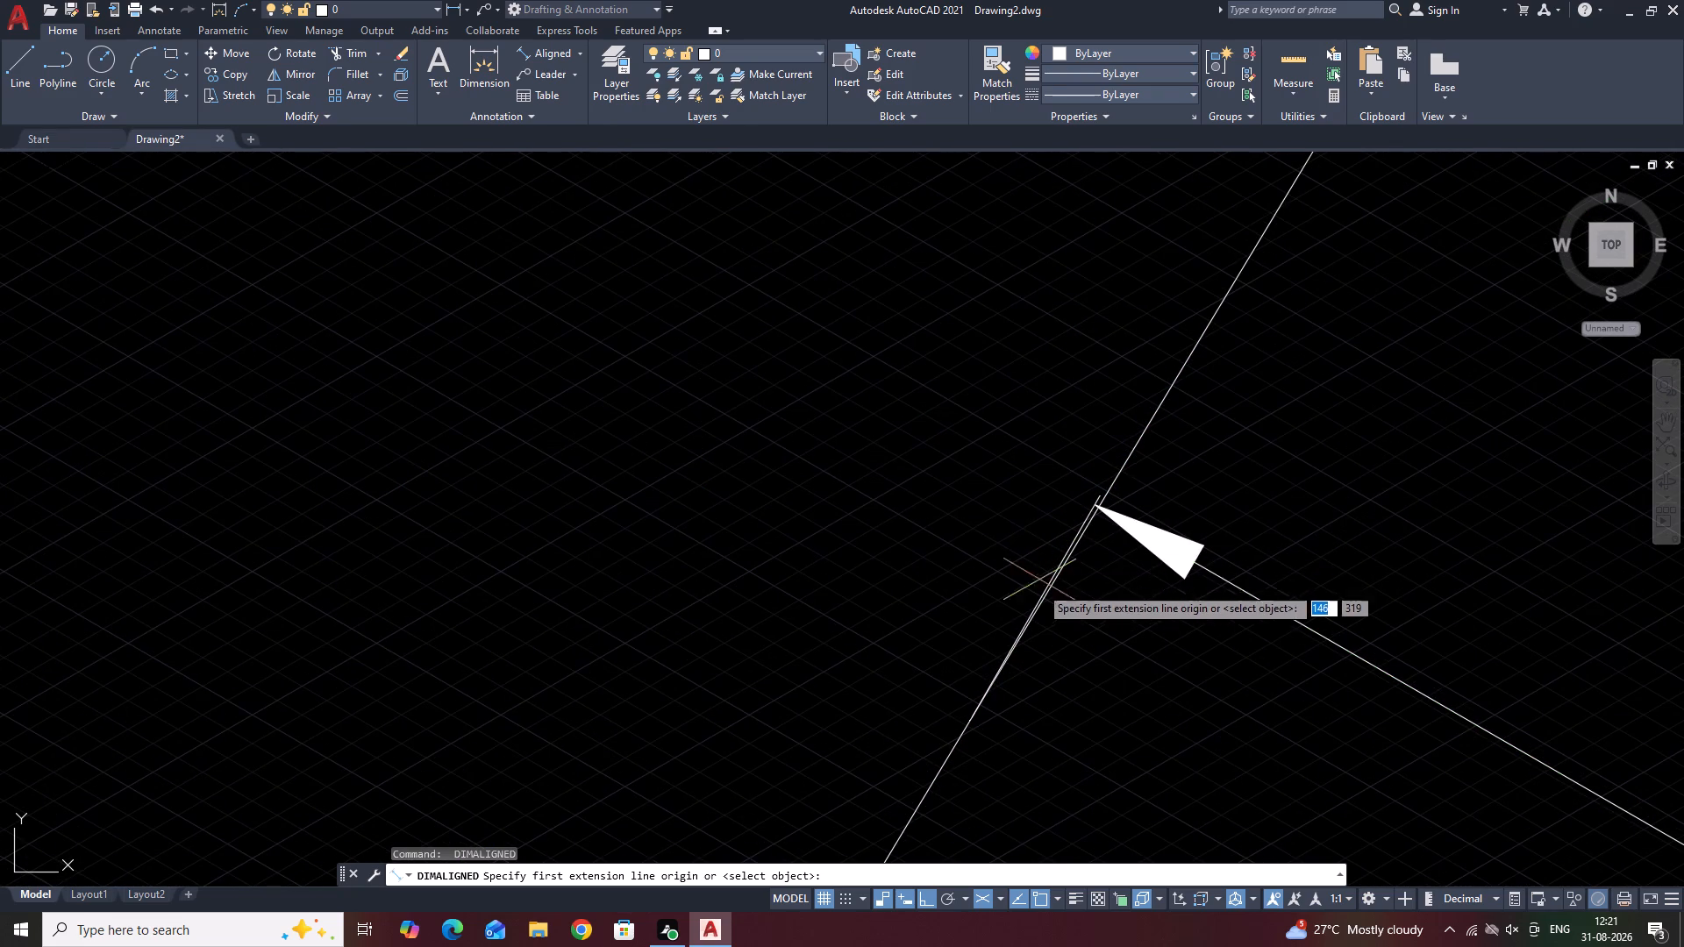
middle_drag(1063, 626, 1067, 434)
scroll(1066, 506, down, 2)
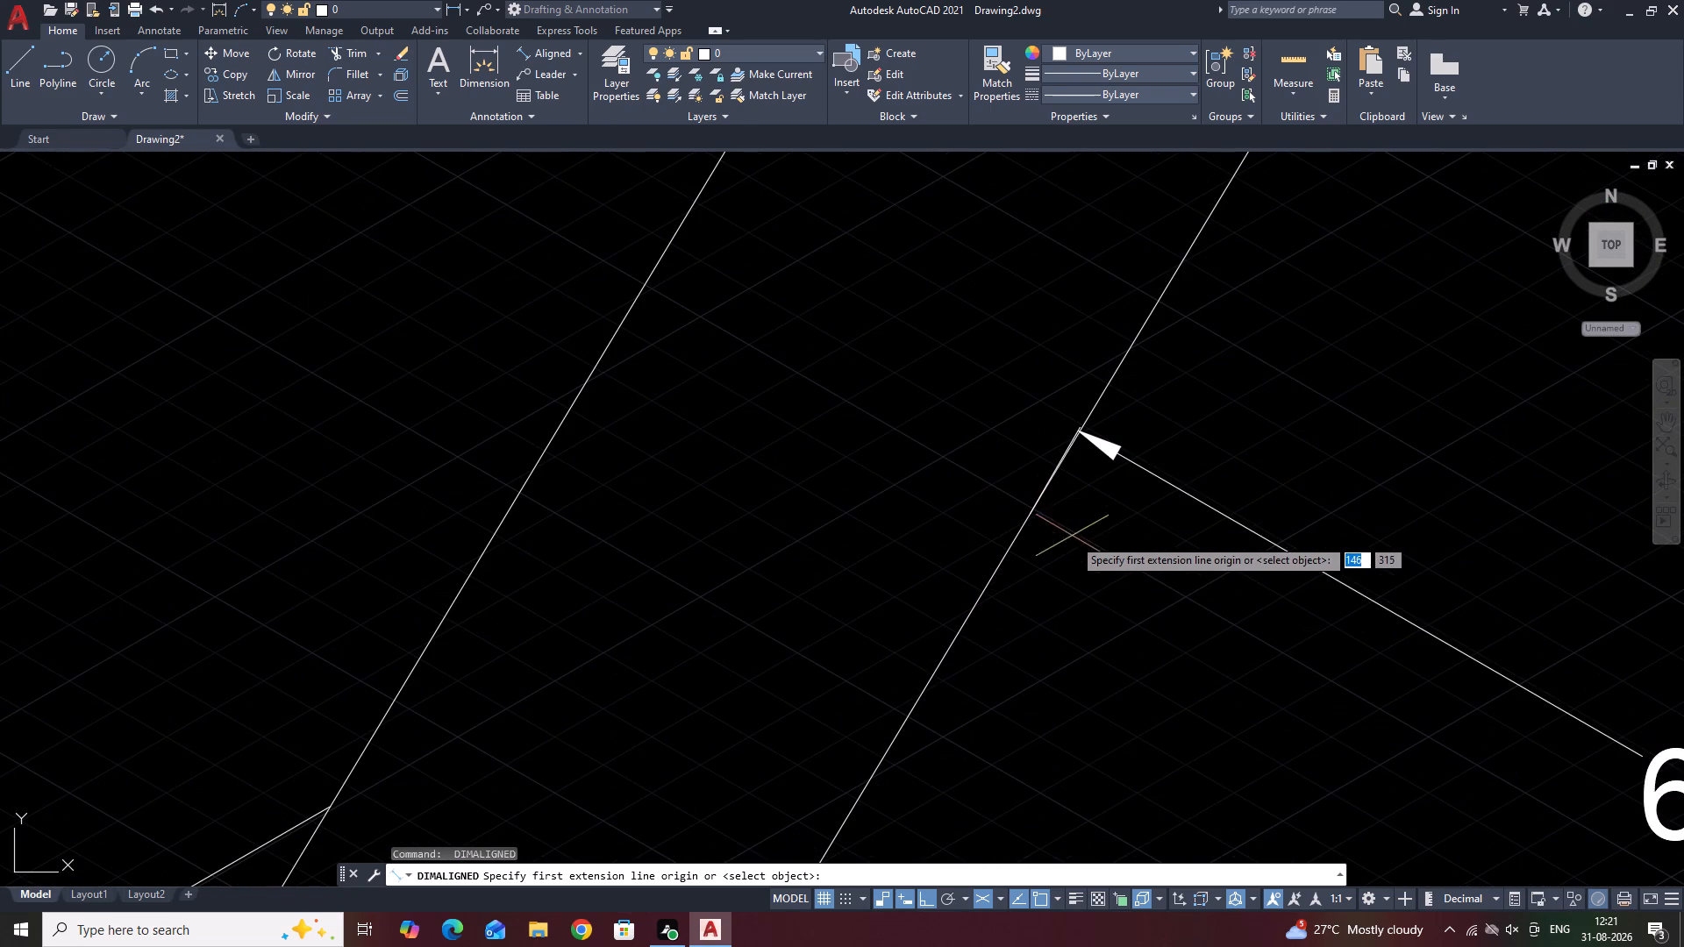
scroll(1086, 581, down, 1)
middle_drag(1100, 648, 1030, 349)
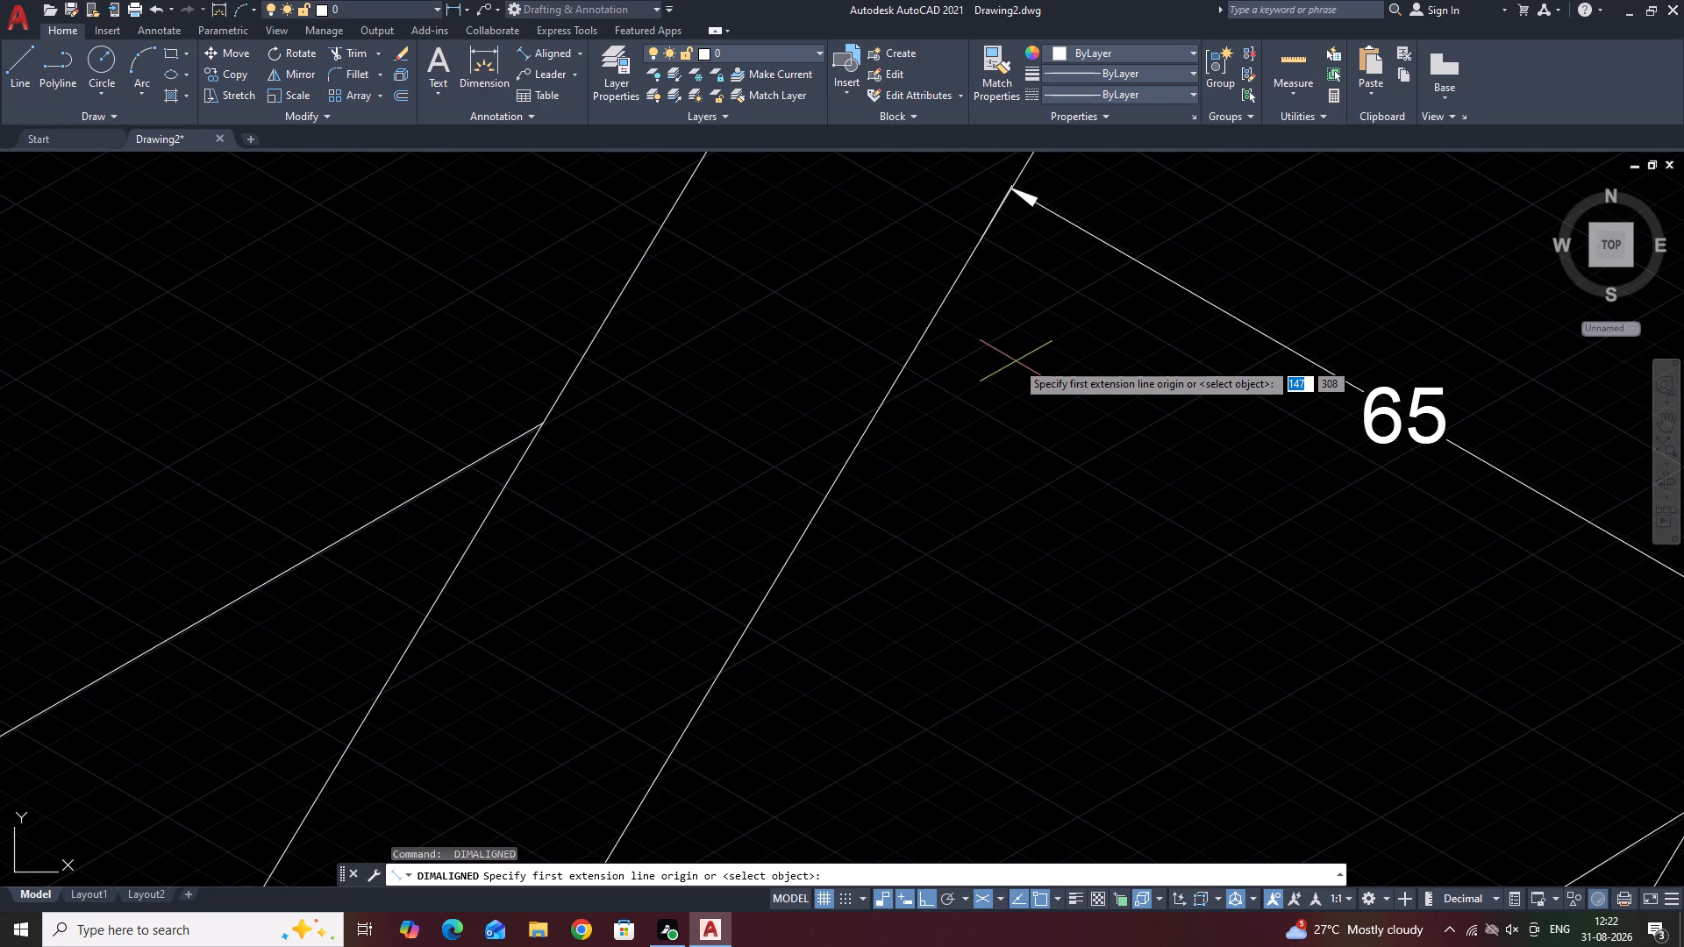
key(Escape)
Undo the aligned dimension across the gap between the two slanted supports.
key(ctrl+z)
key(ctrl+z)
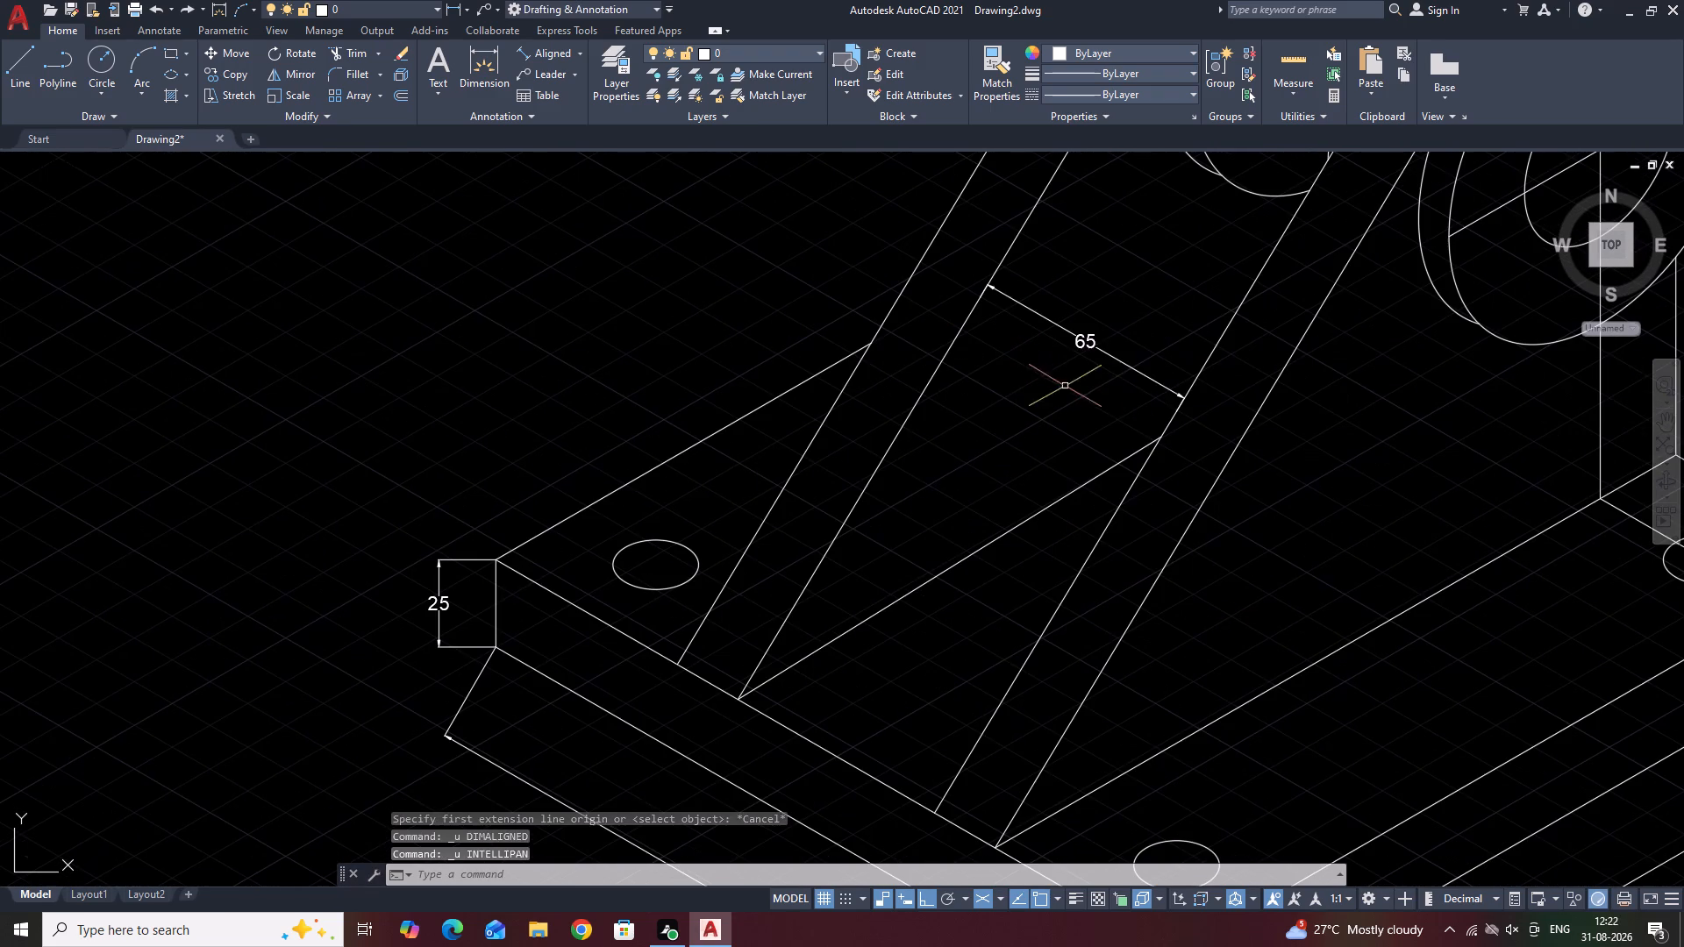
key(ctrl+z)
Add an aligned dimension across the gap between the slanted supports' facing edges, with its dimension line directly between the two picked points.
scroll(1008, 310, up, 4)
middle_drag(951, 310, 1143, 488)
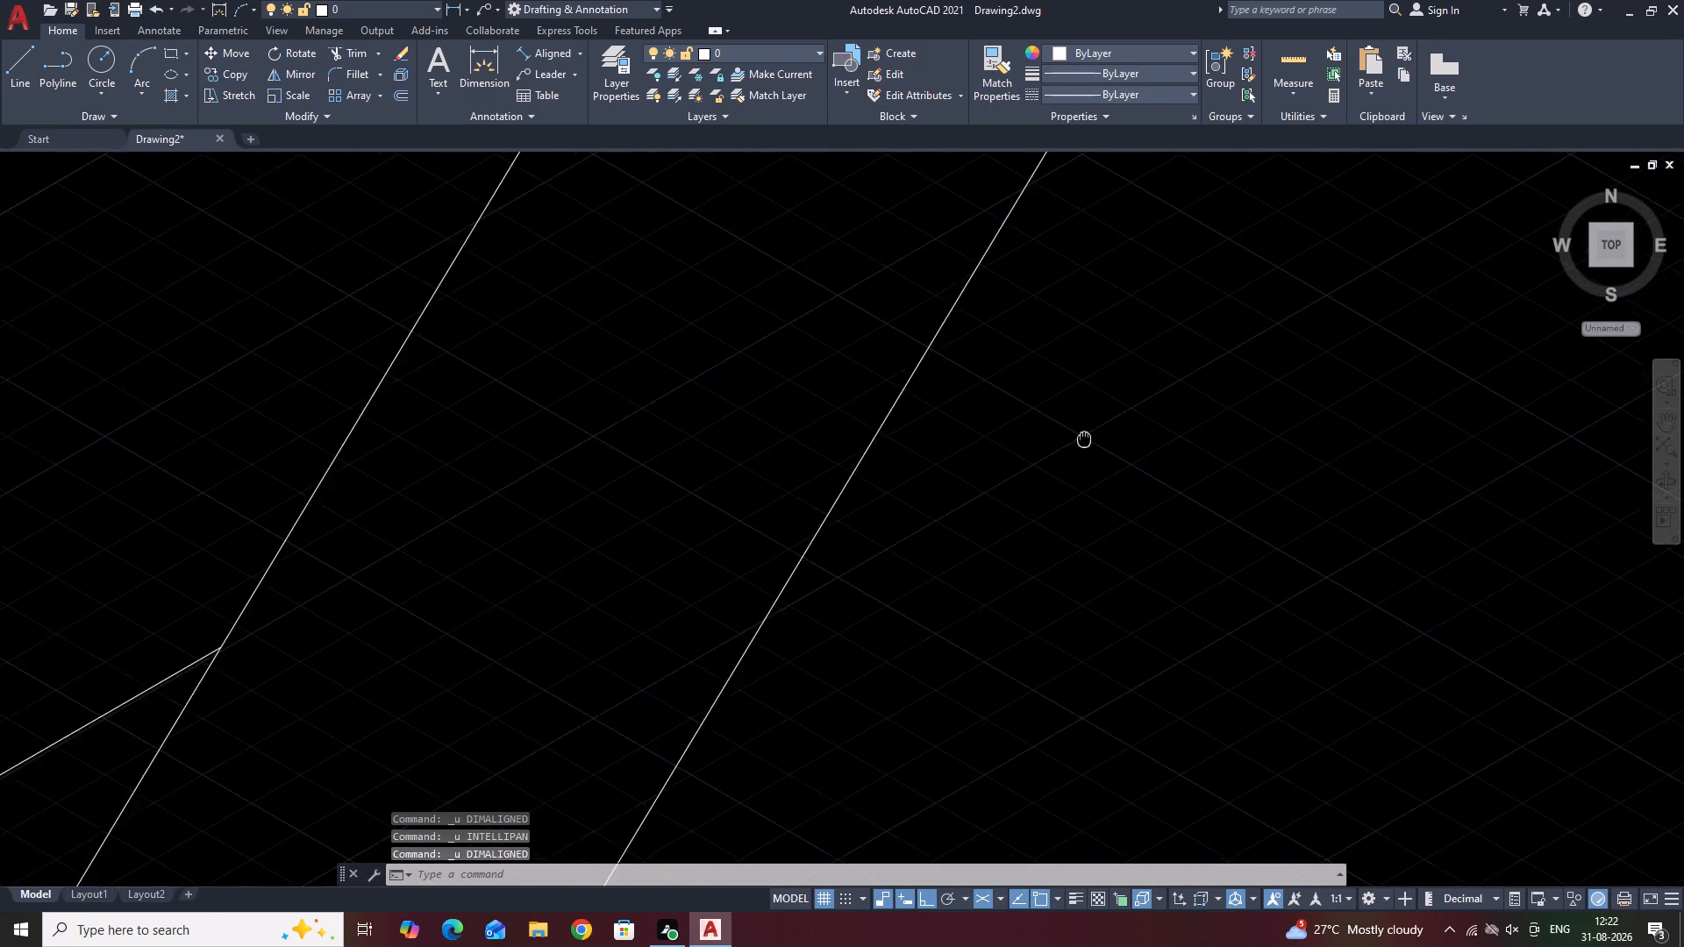
middle_drag(1143, 488, 1295, 591)
scroll(1302, 572, up, 3)
scroll(916, 349, up, 2)
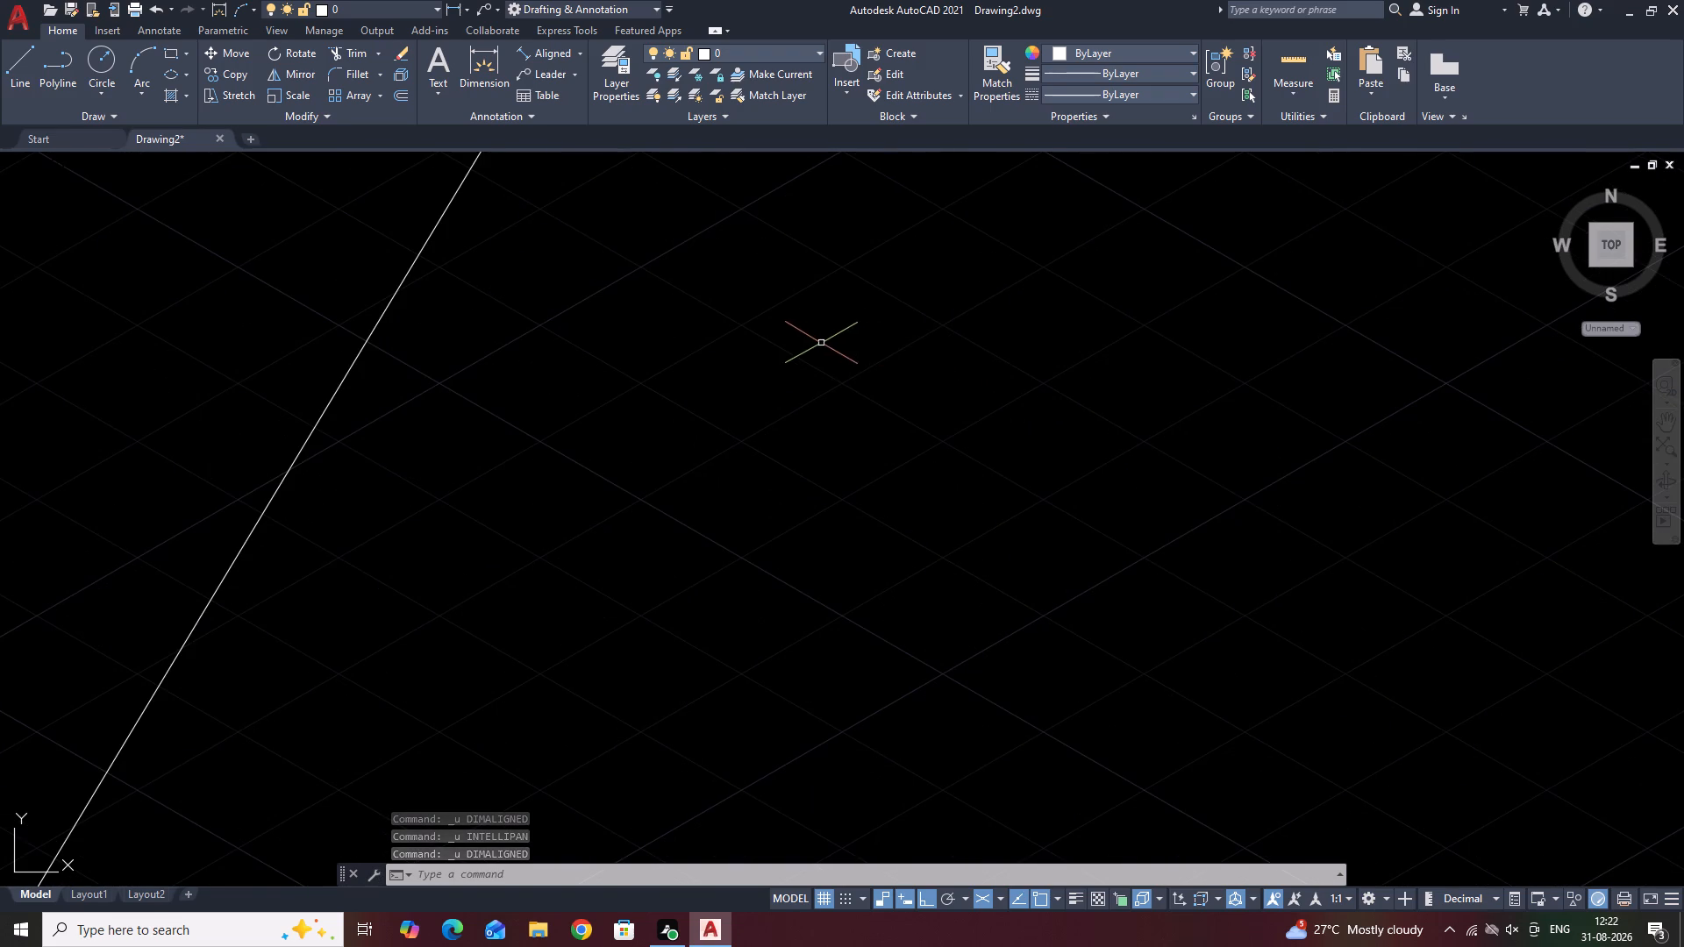
scroll(822, 343, down, 2)
scroll(919, 434, down, 5)
scroll(1042, 558, down, 2)
middle_drag(1071, 569, 1076, 564)
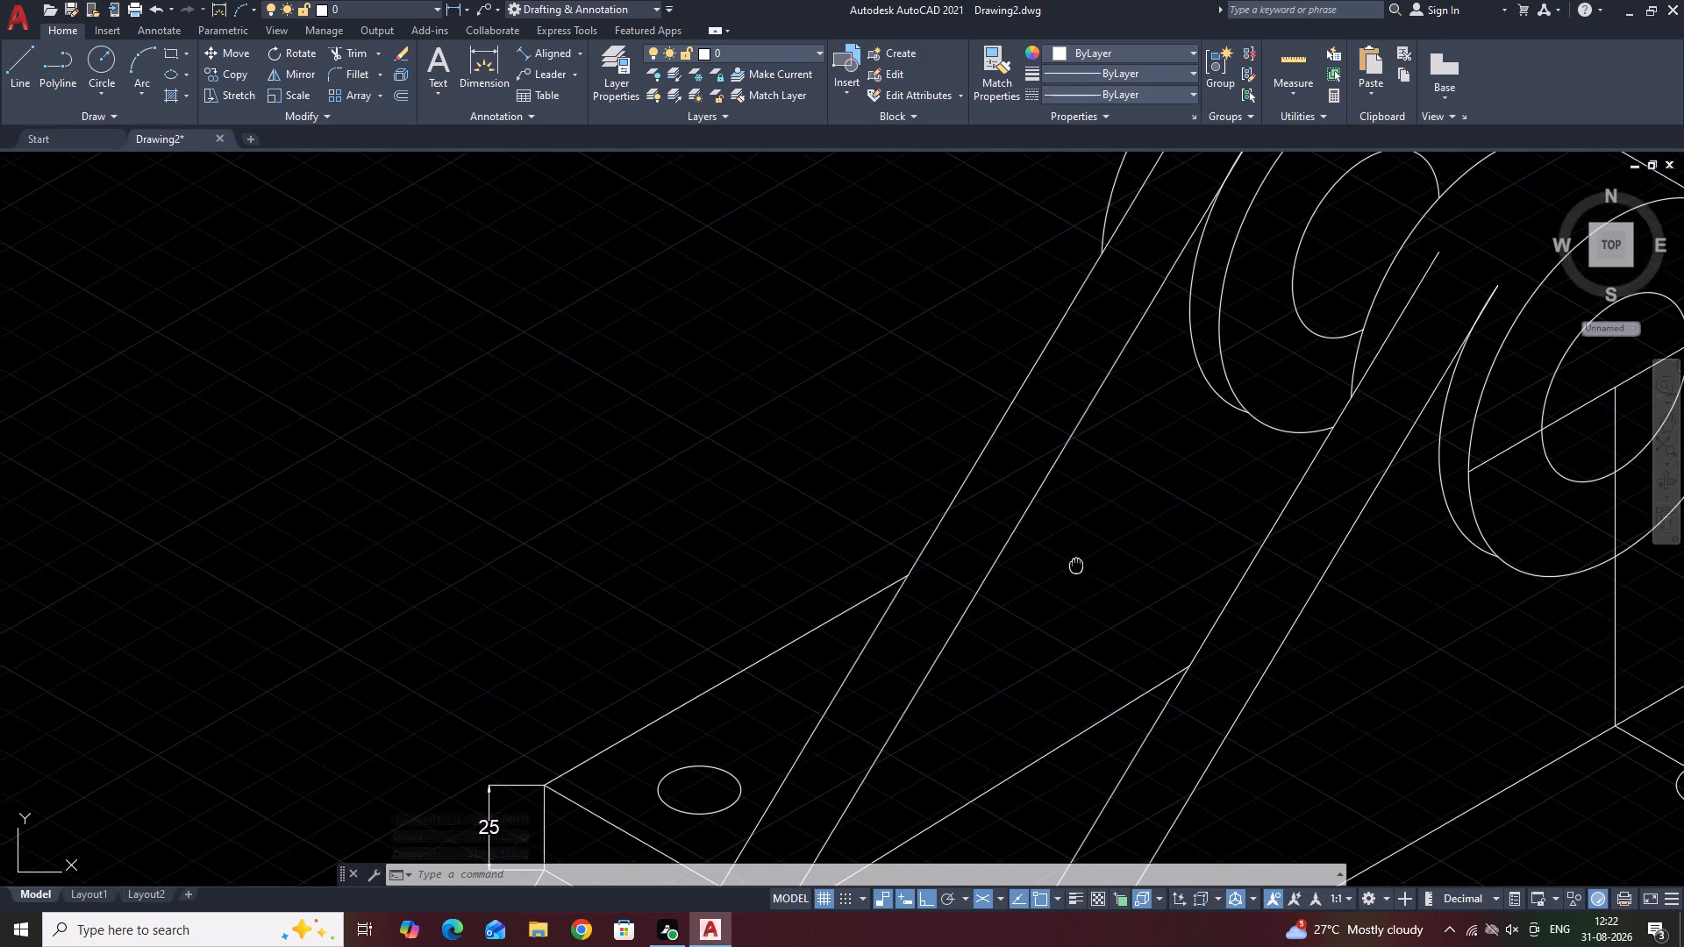
middle_drag(1076, 564, 971, 467)
click(553, 56)
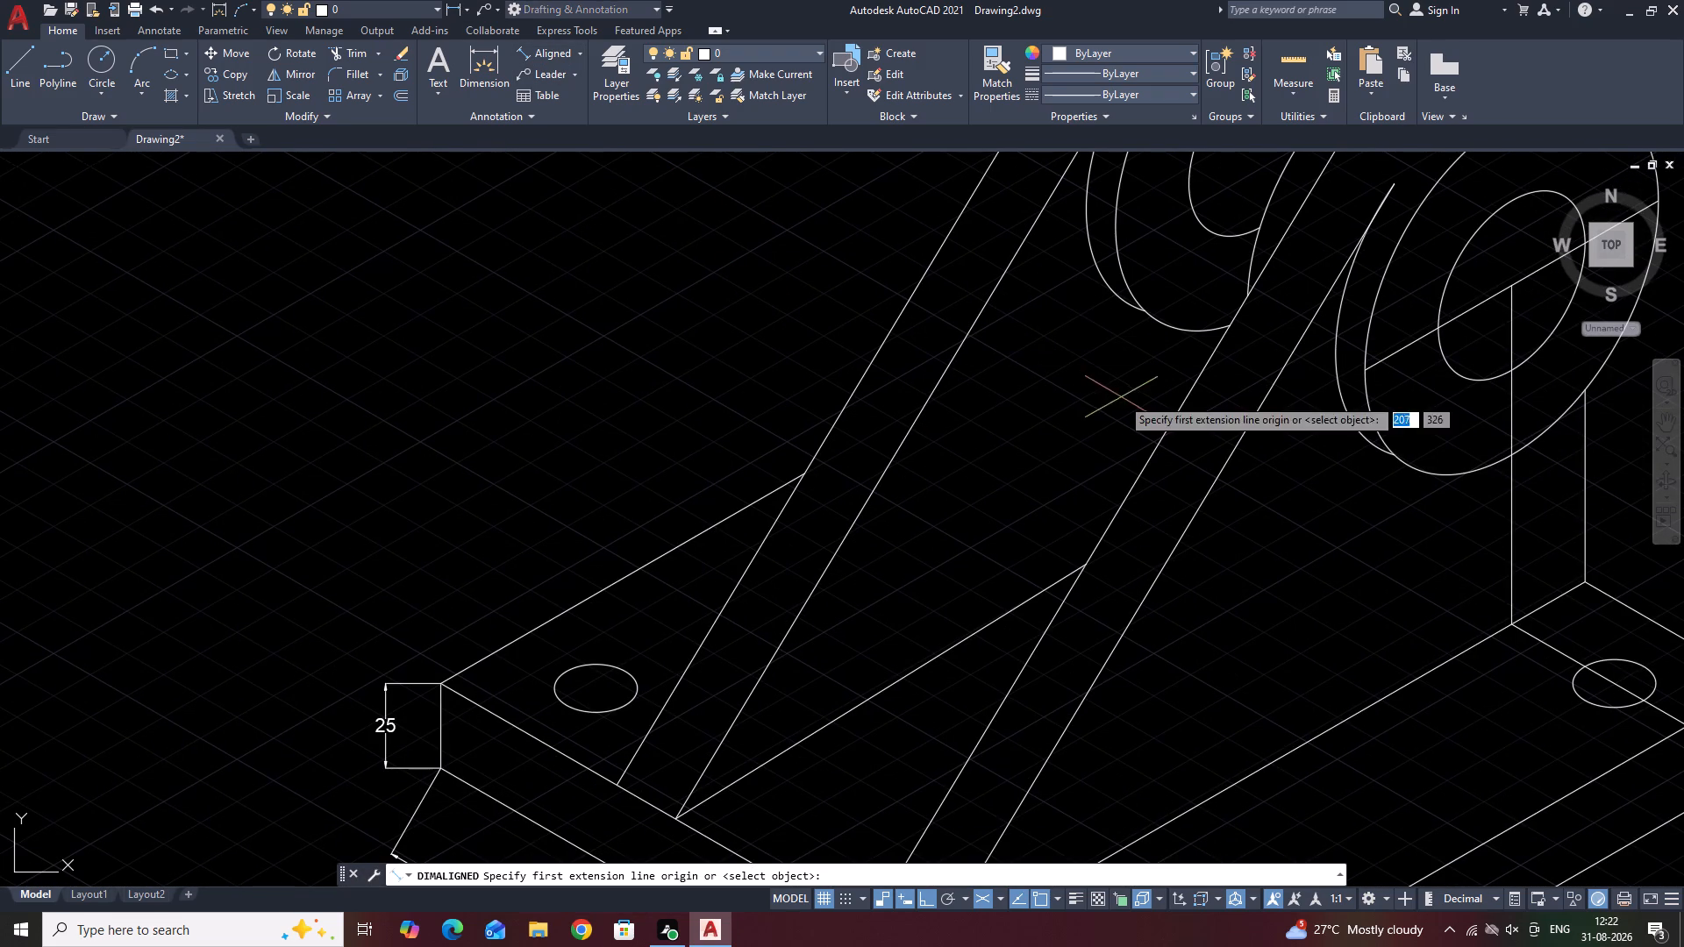
scroll(956, 428, up, 1)
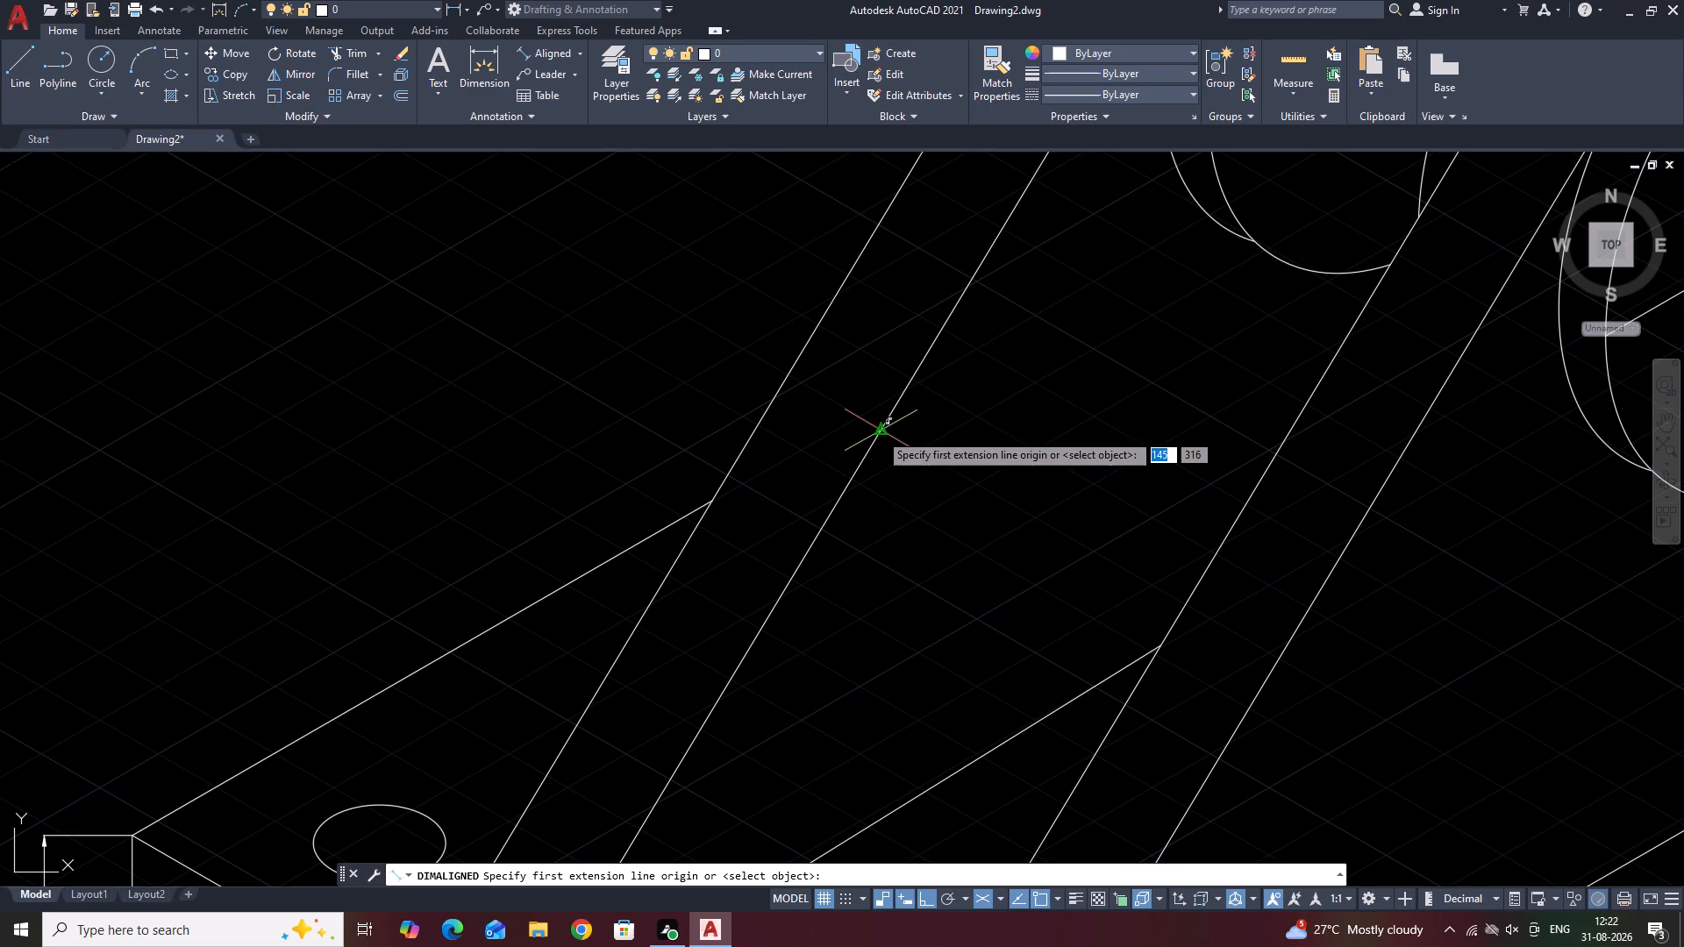
click(879, 432)
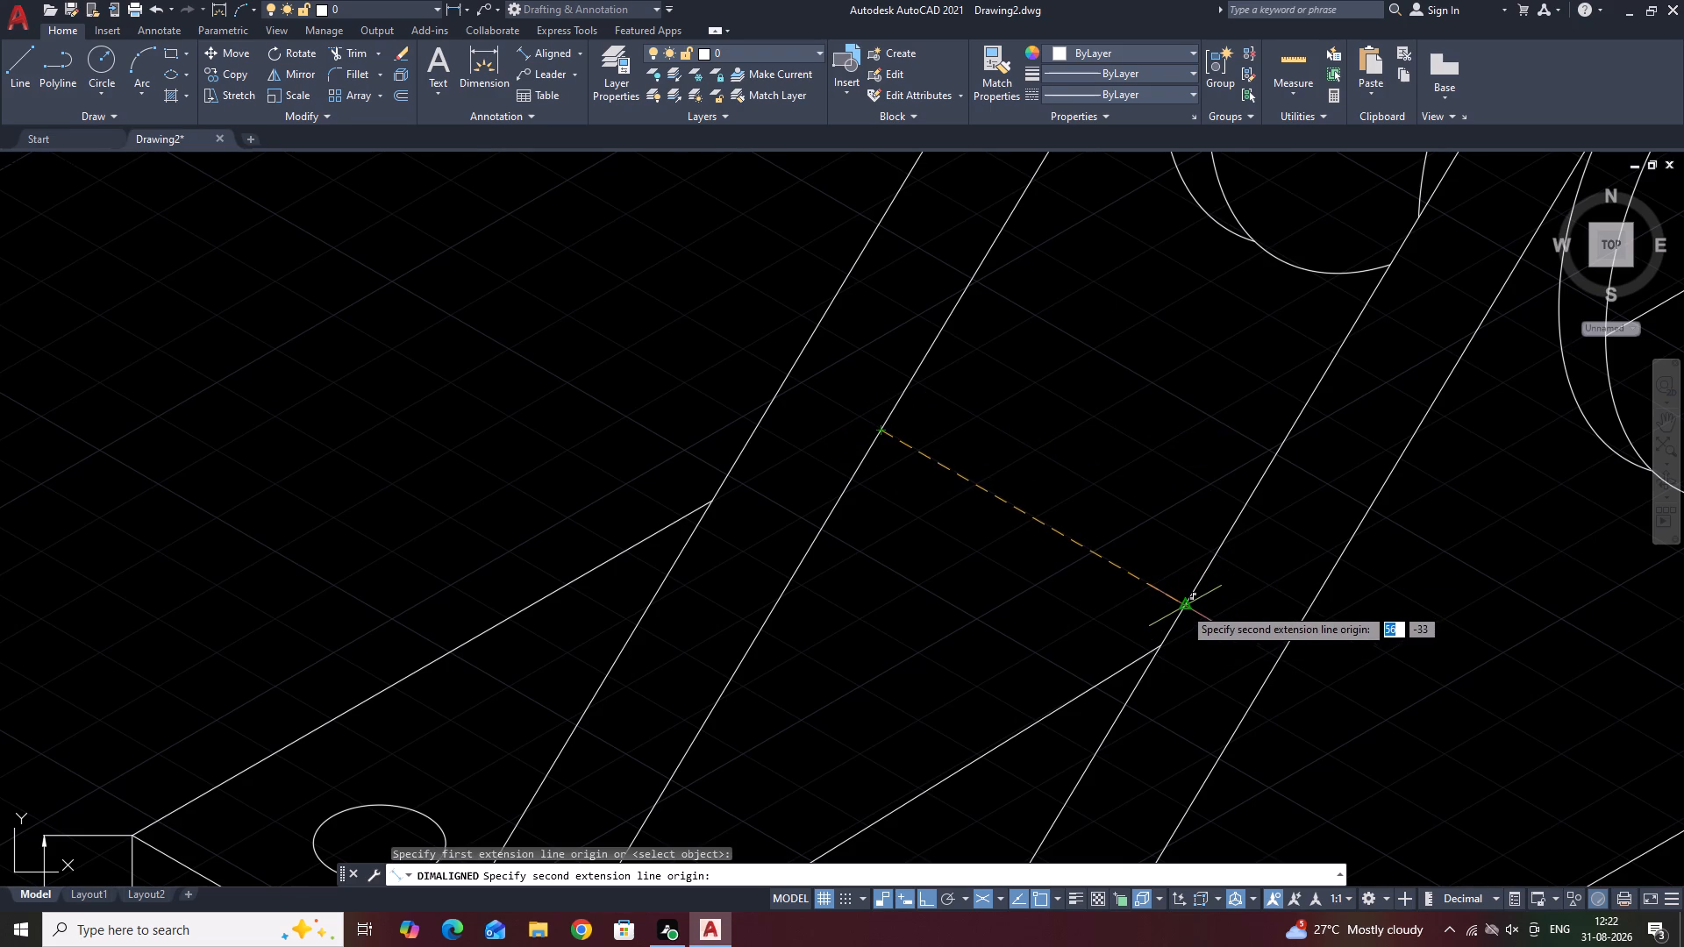
click(1184, 606)
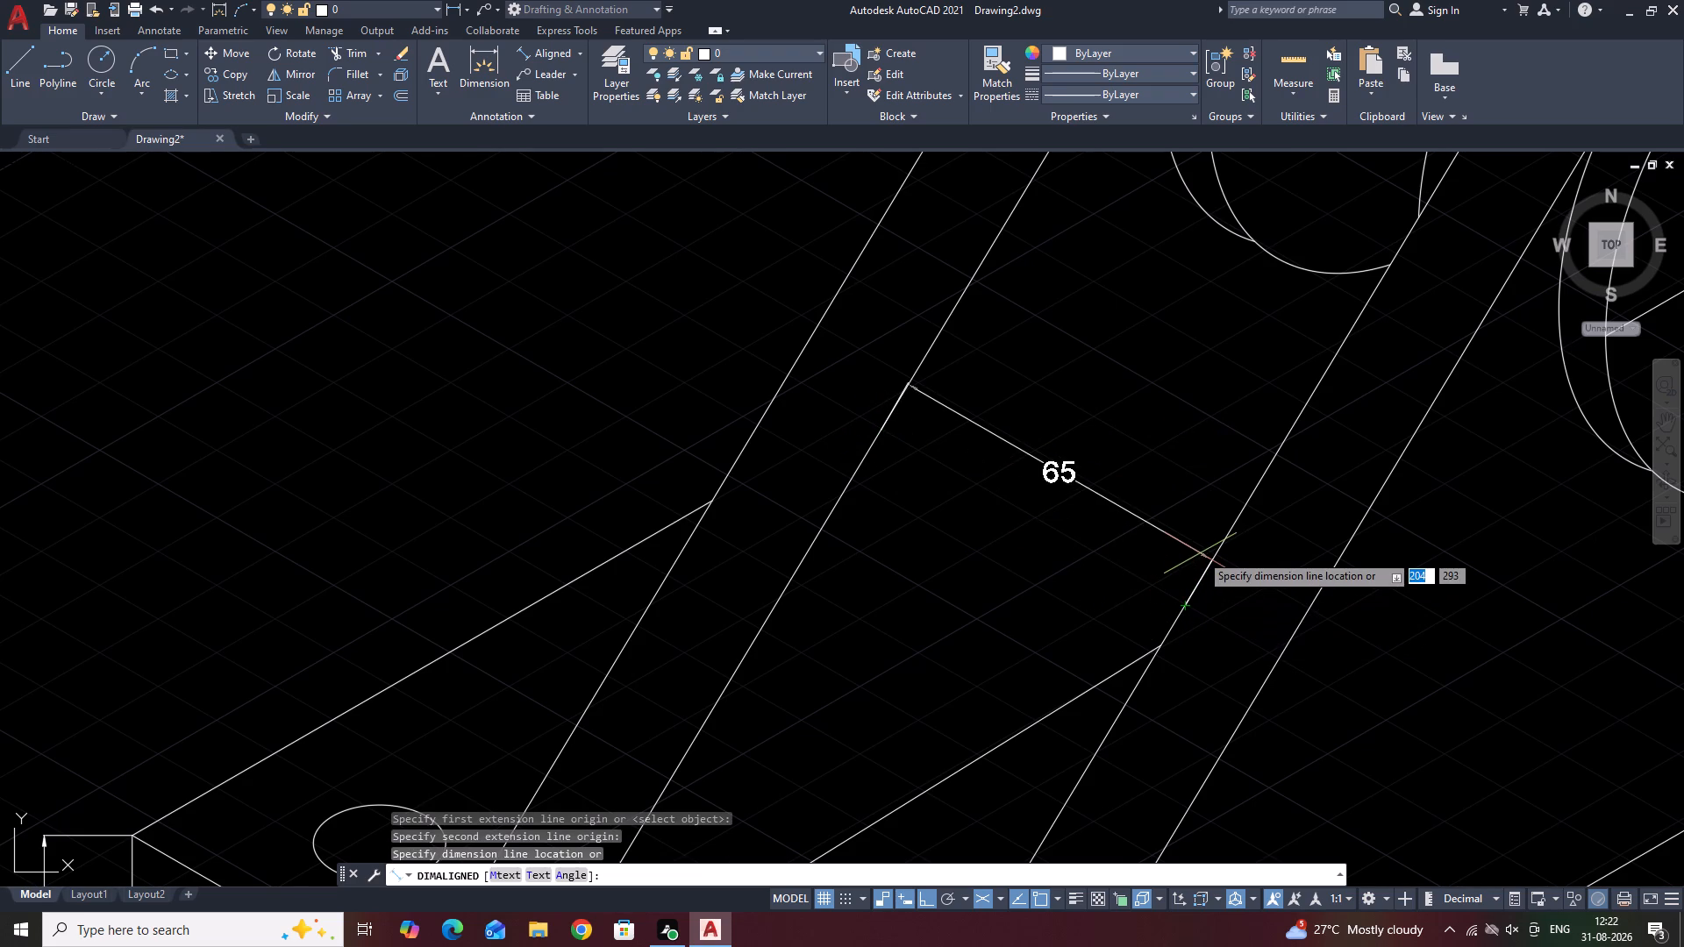
click(1173, 600)
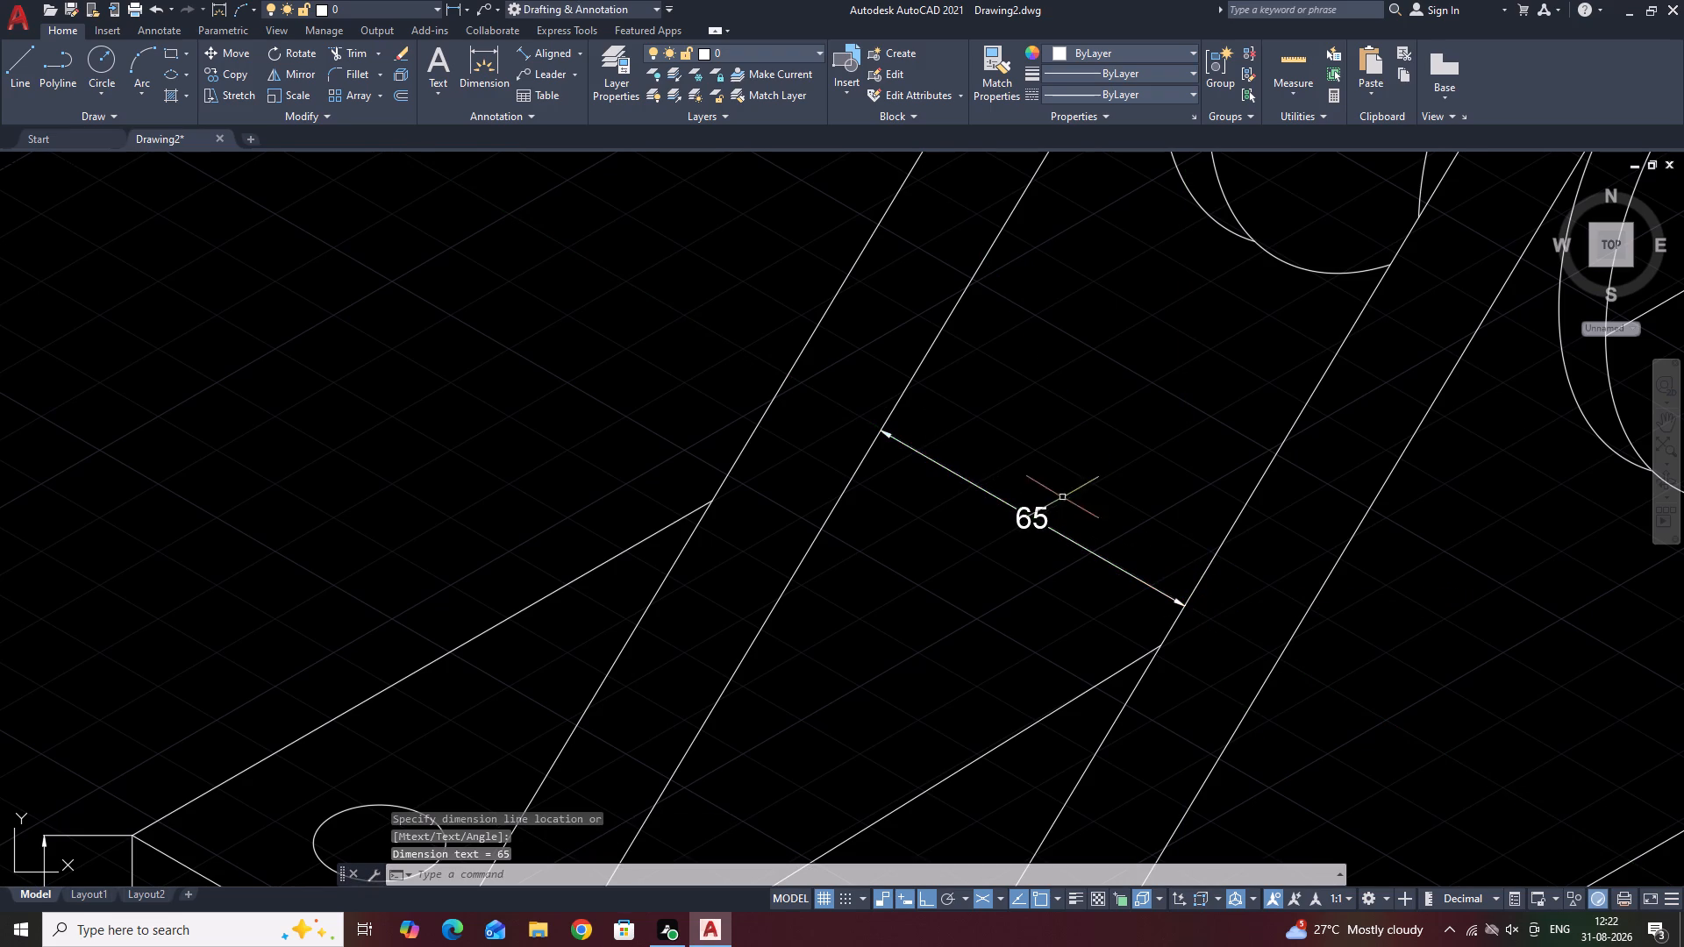
Add an aligned dimension across the width of the left slanted support, in line with the gap dimension and starting at its left end.
middle_drag(1031, 469, 1205, 530)
scroll(1188, 517, up, 3)
scroll(762, 398, up, 1)
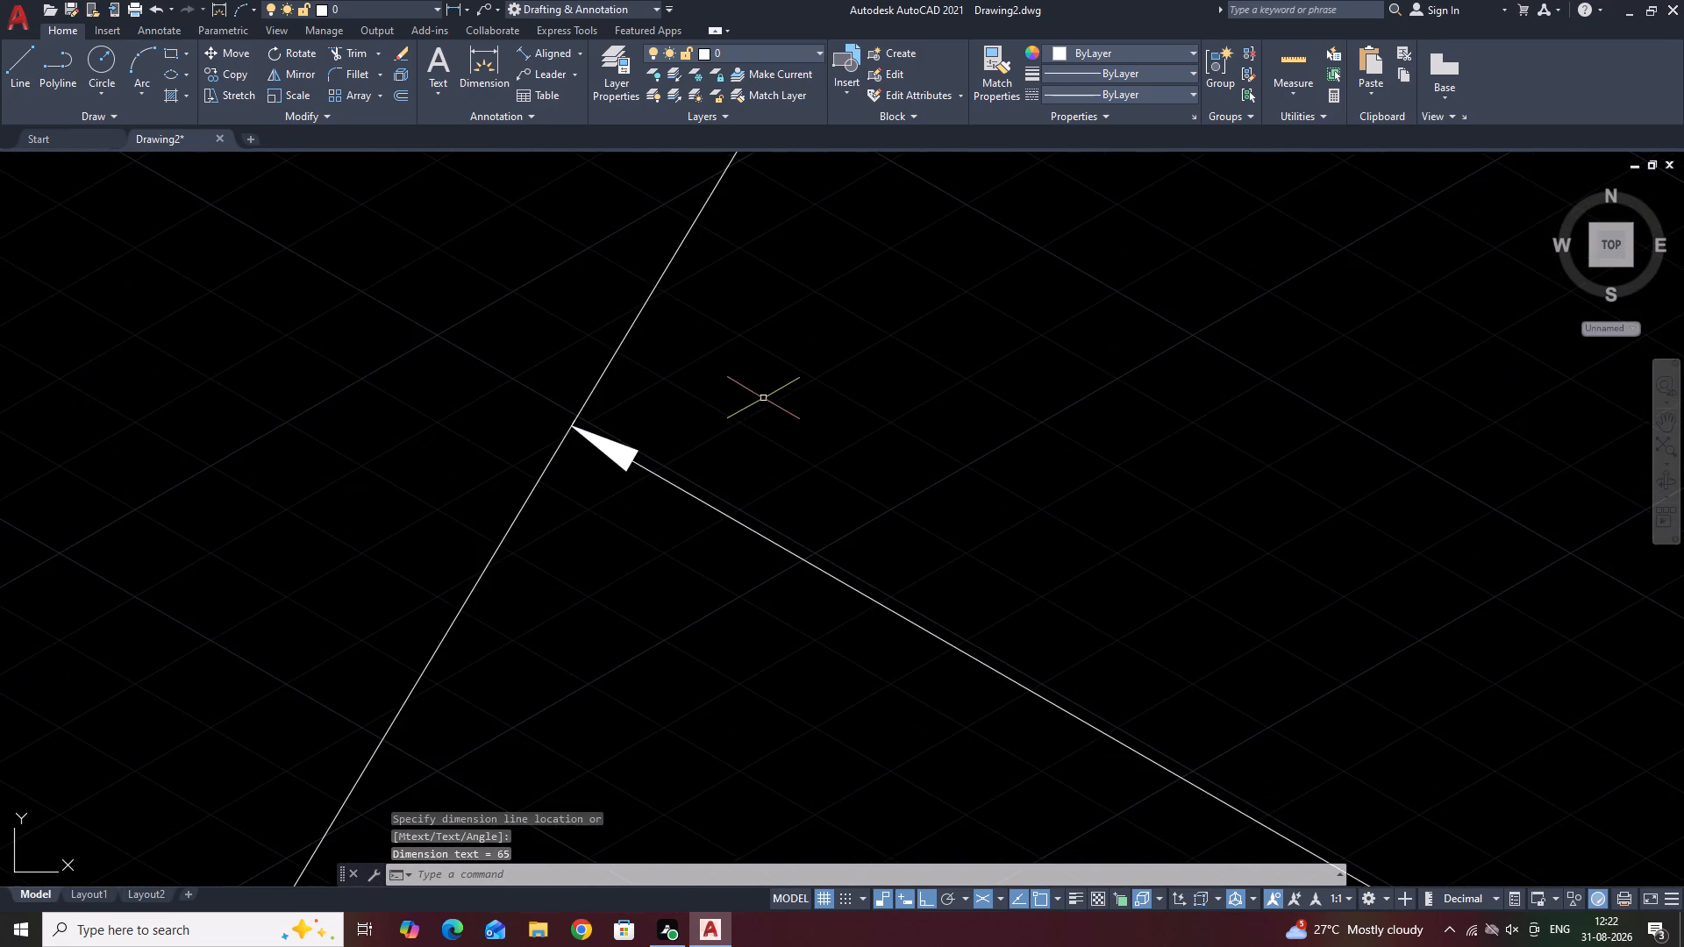
middle_drag(763, 398, 1138, 449)
key(space)
scroll(1086, 465, down, 1)
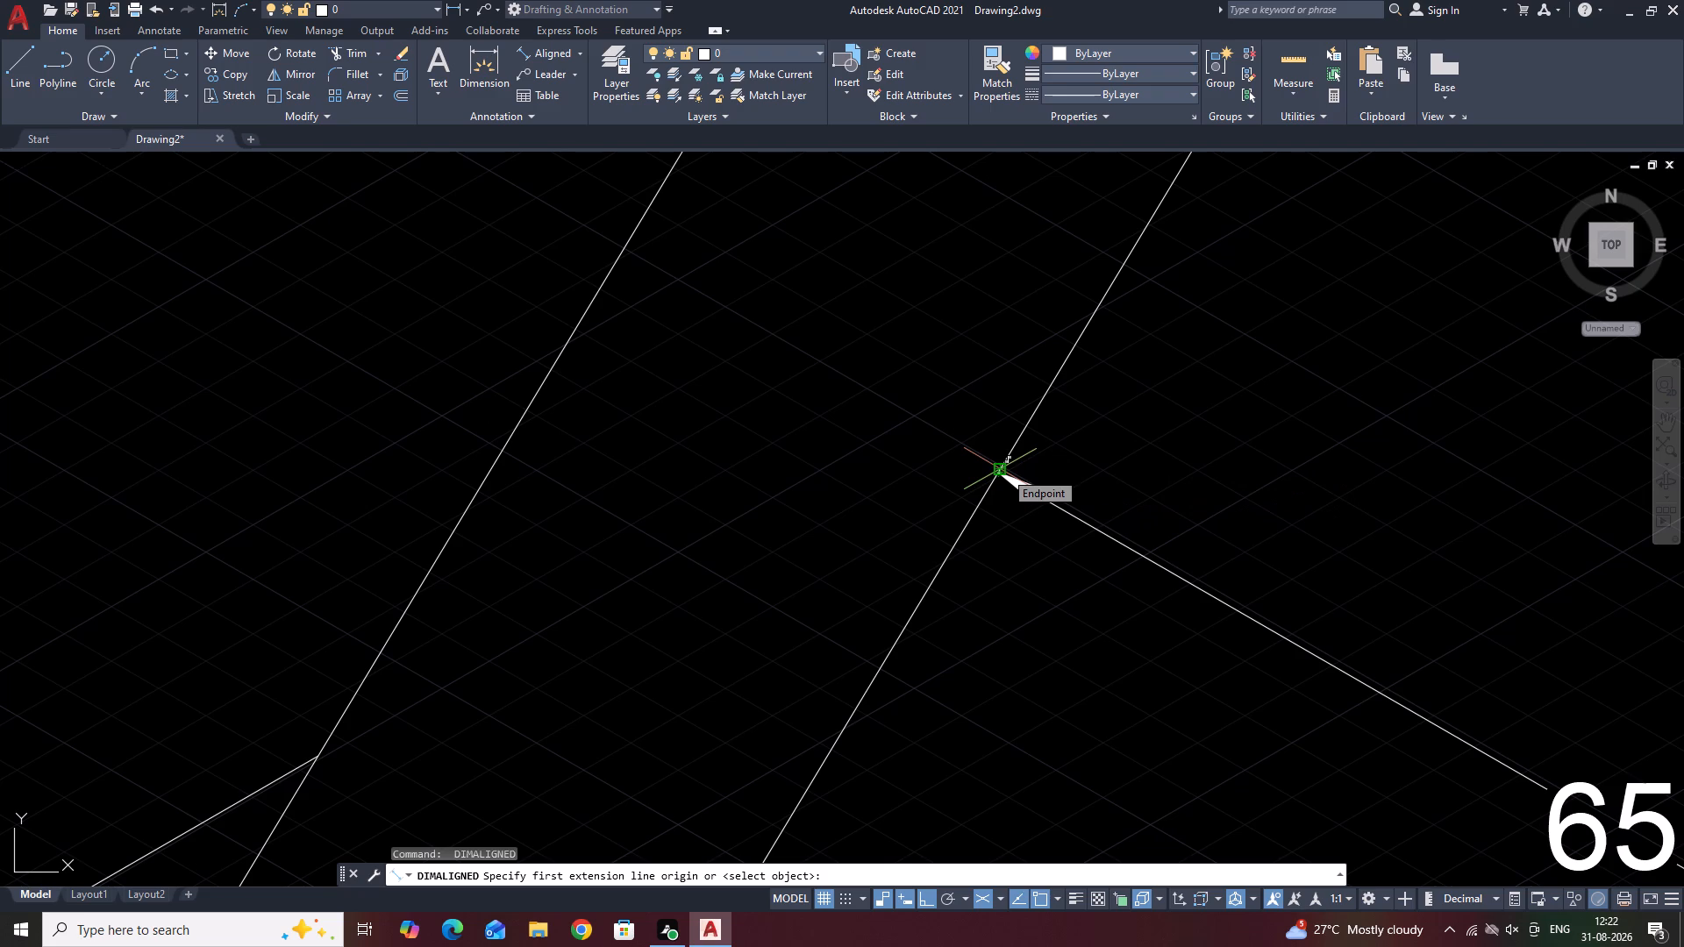
click(1004, 471)
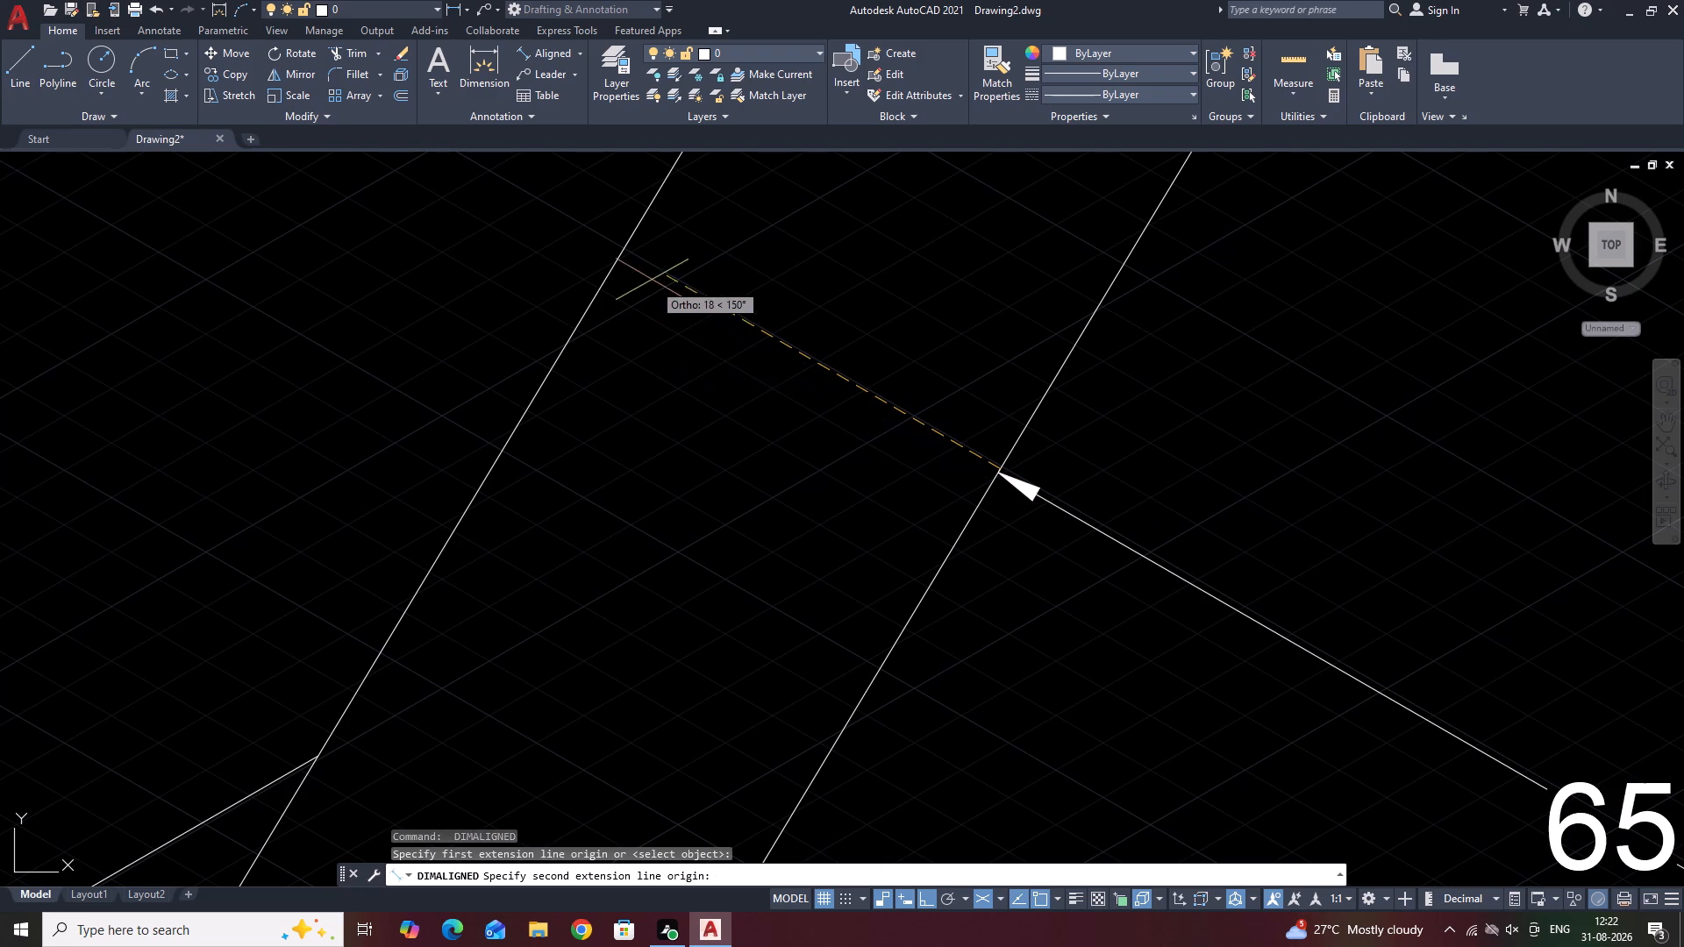
click(624, 253)
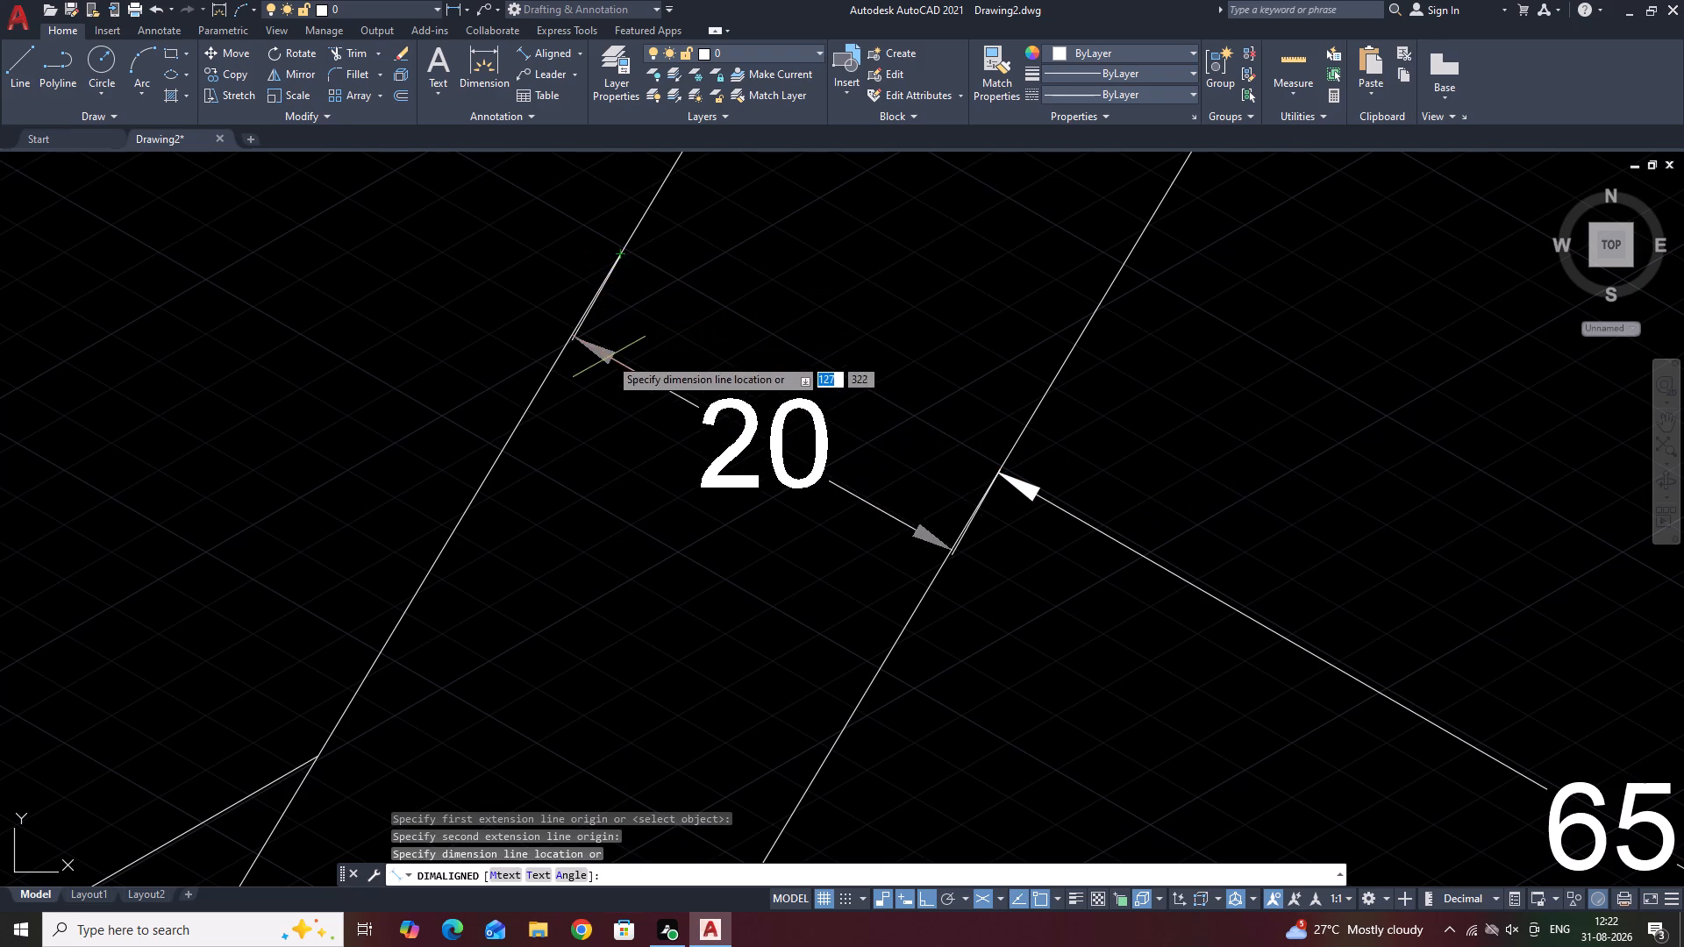
click(679, 279)
Add an aligned dimension from the upper end of the left slanted support's inner edge to the rear cylinder's front rim, placed just above.
scroll(679, 279, down, 1)
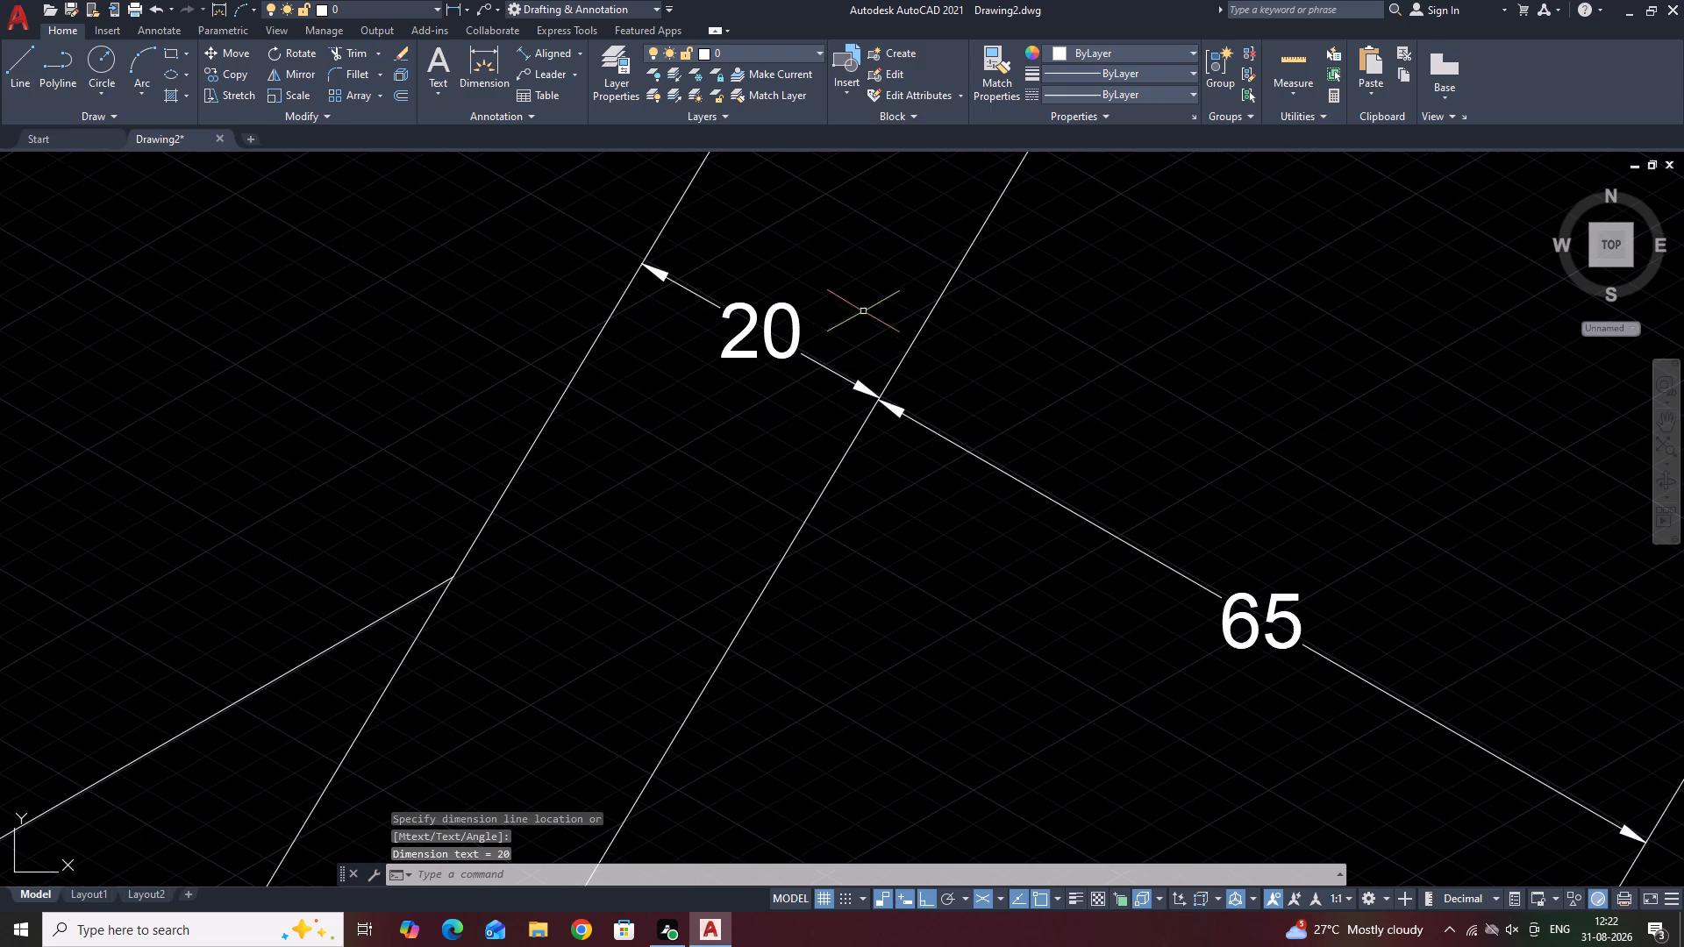
scroll(1032, 424, down, 2)
scroll(1056, 586, down, 1)
middle_drag(1056, 586, 890, 495)
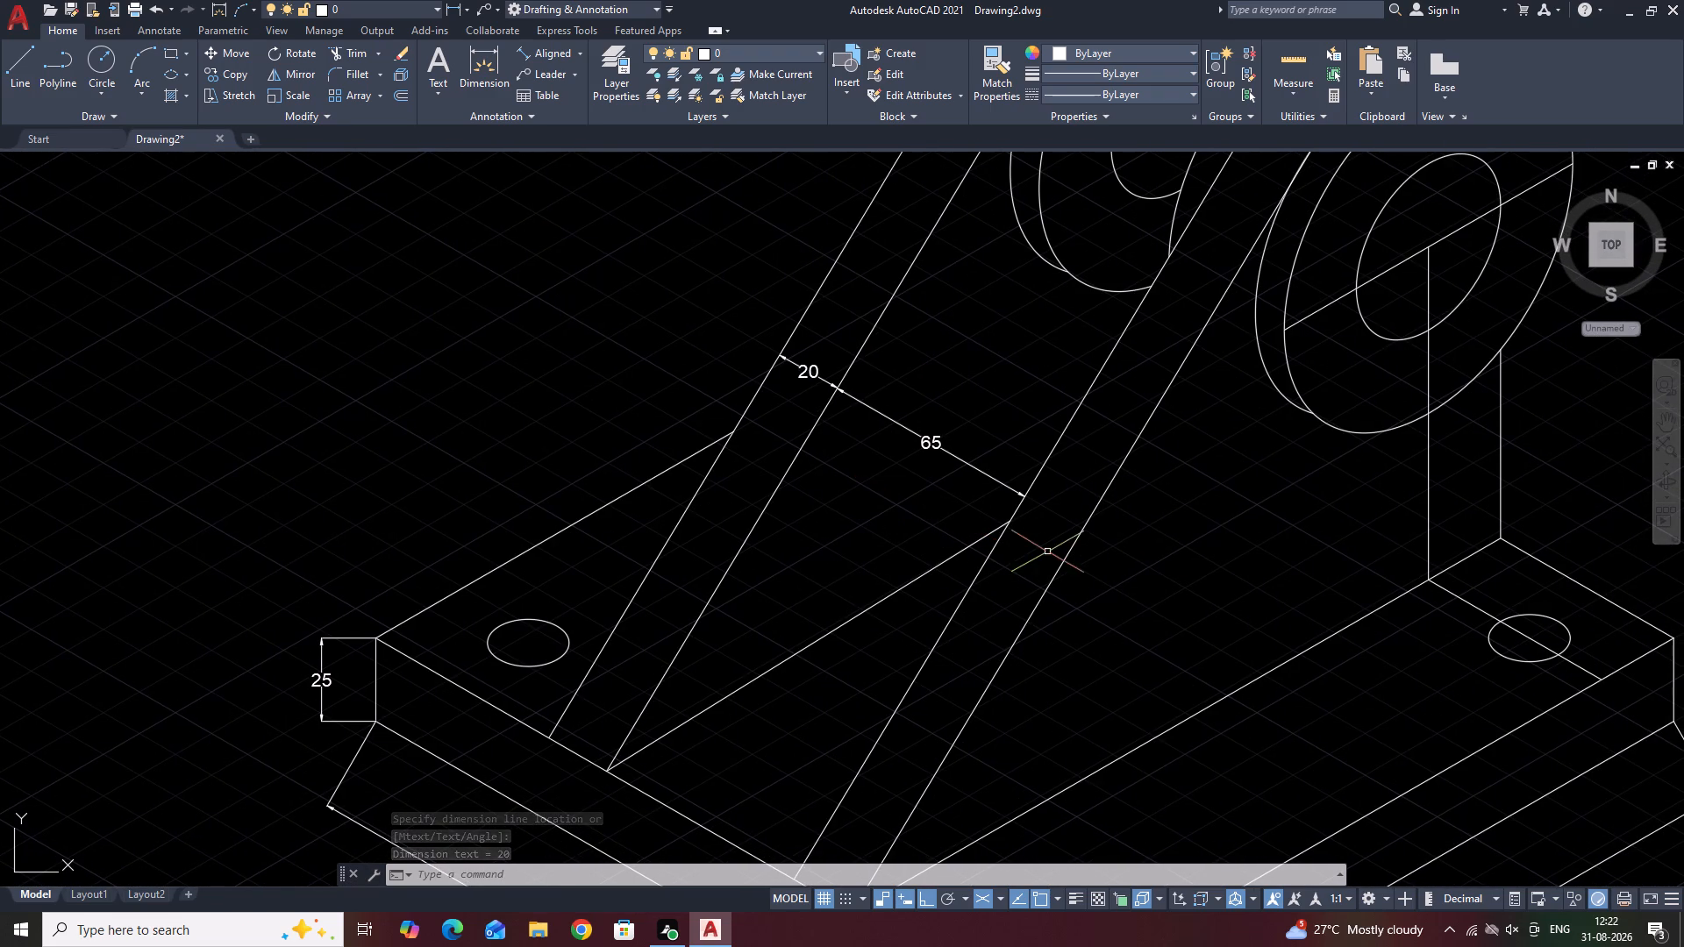
middle_drag(1004, 313, 891, 680)
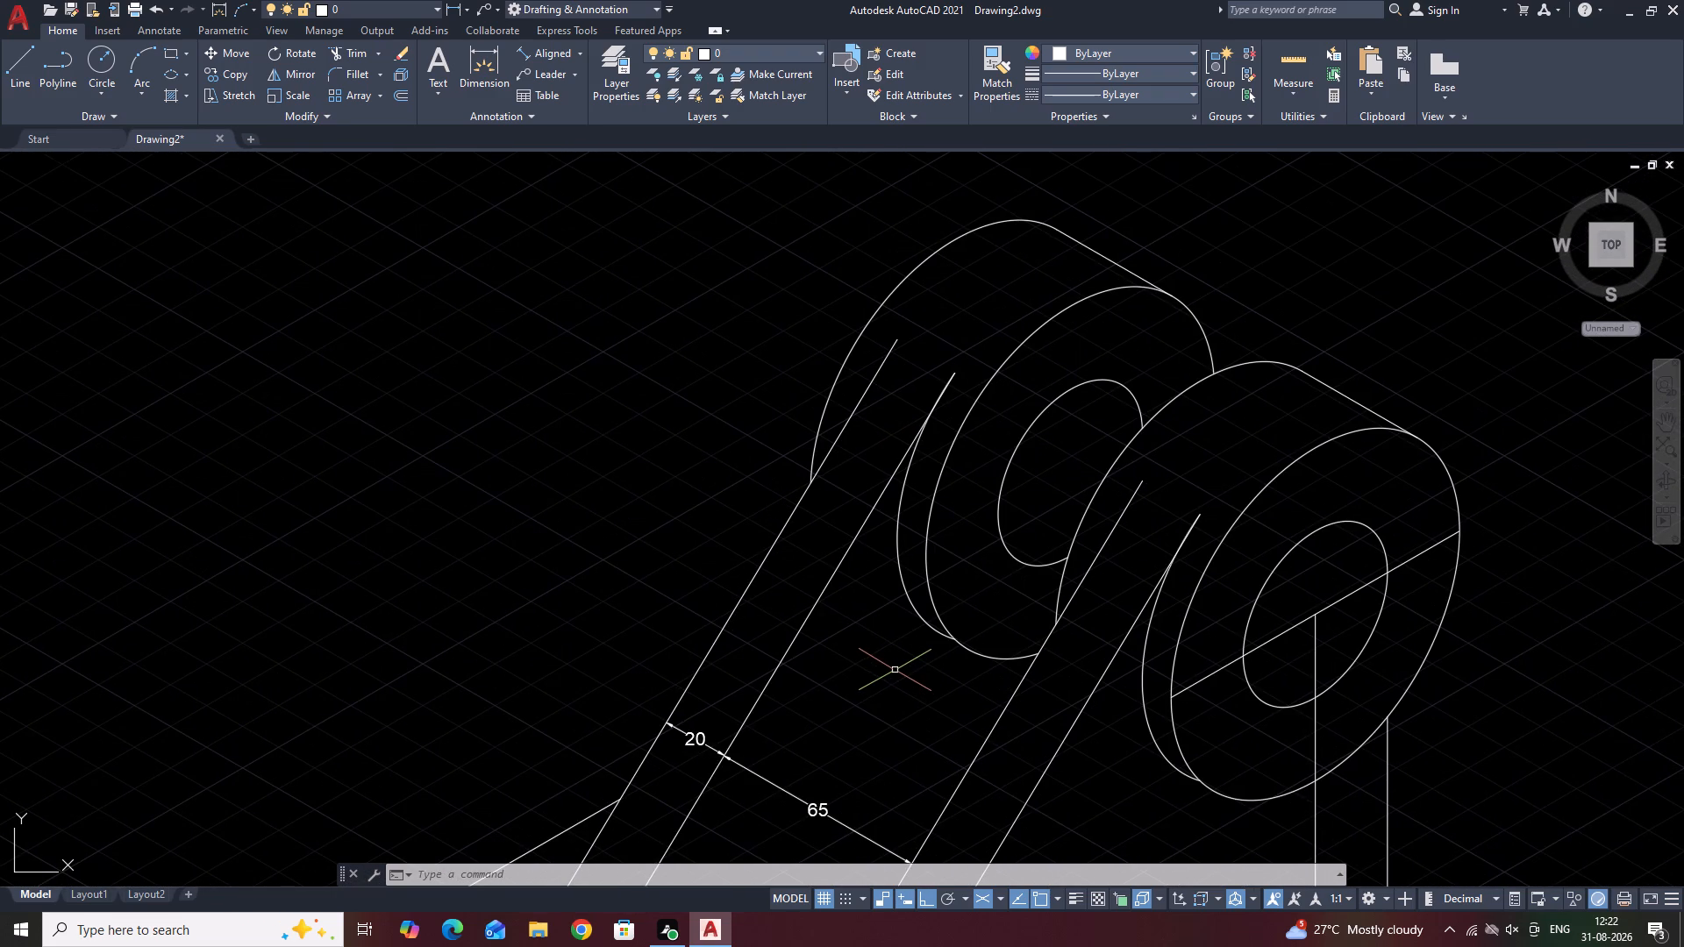
key(space)
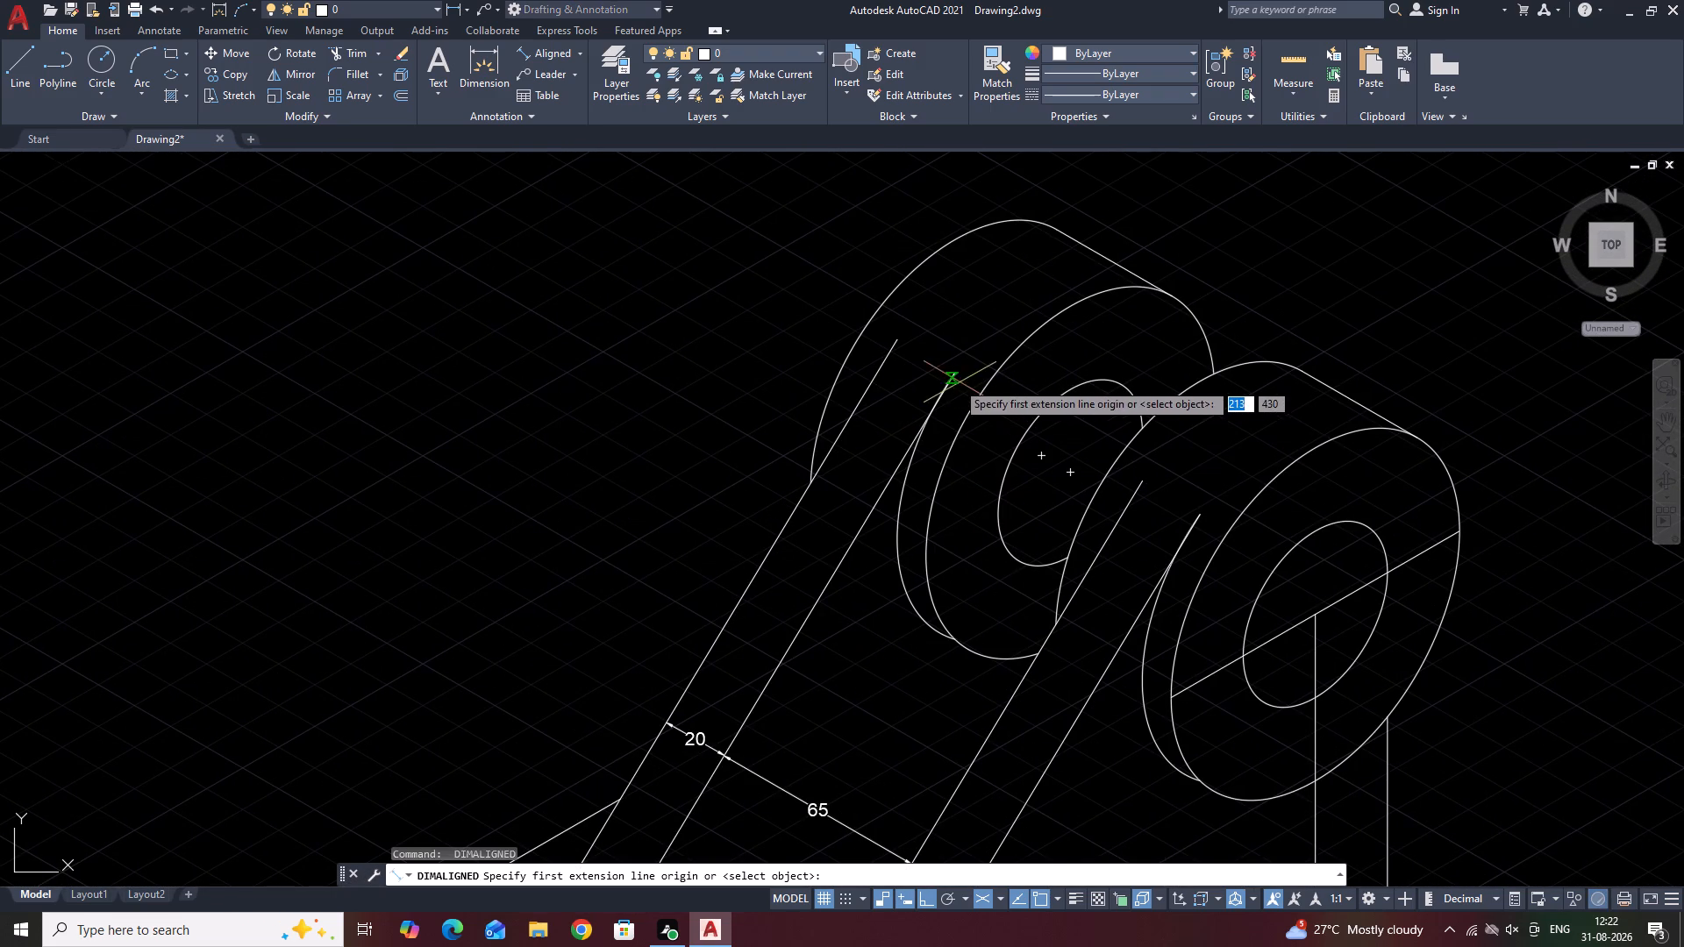
click(954, 370)
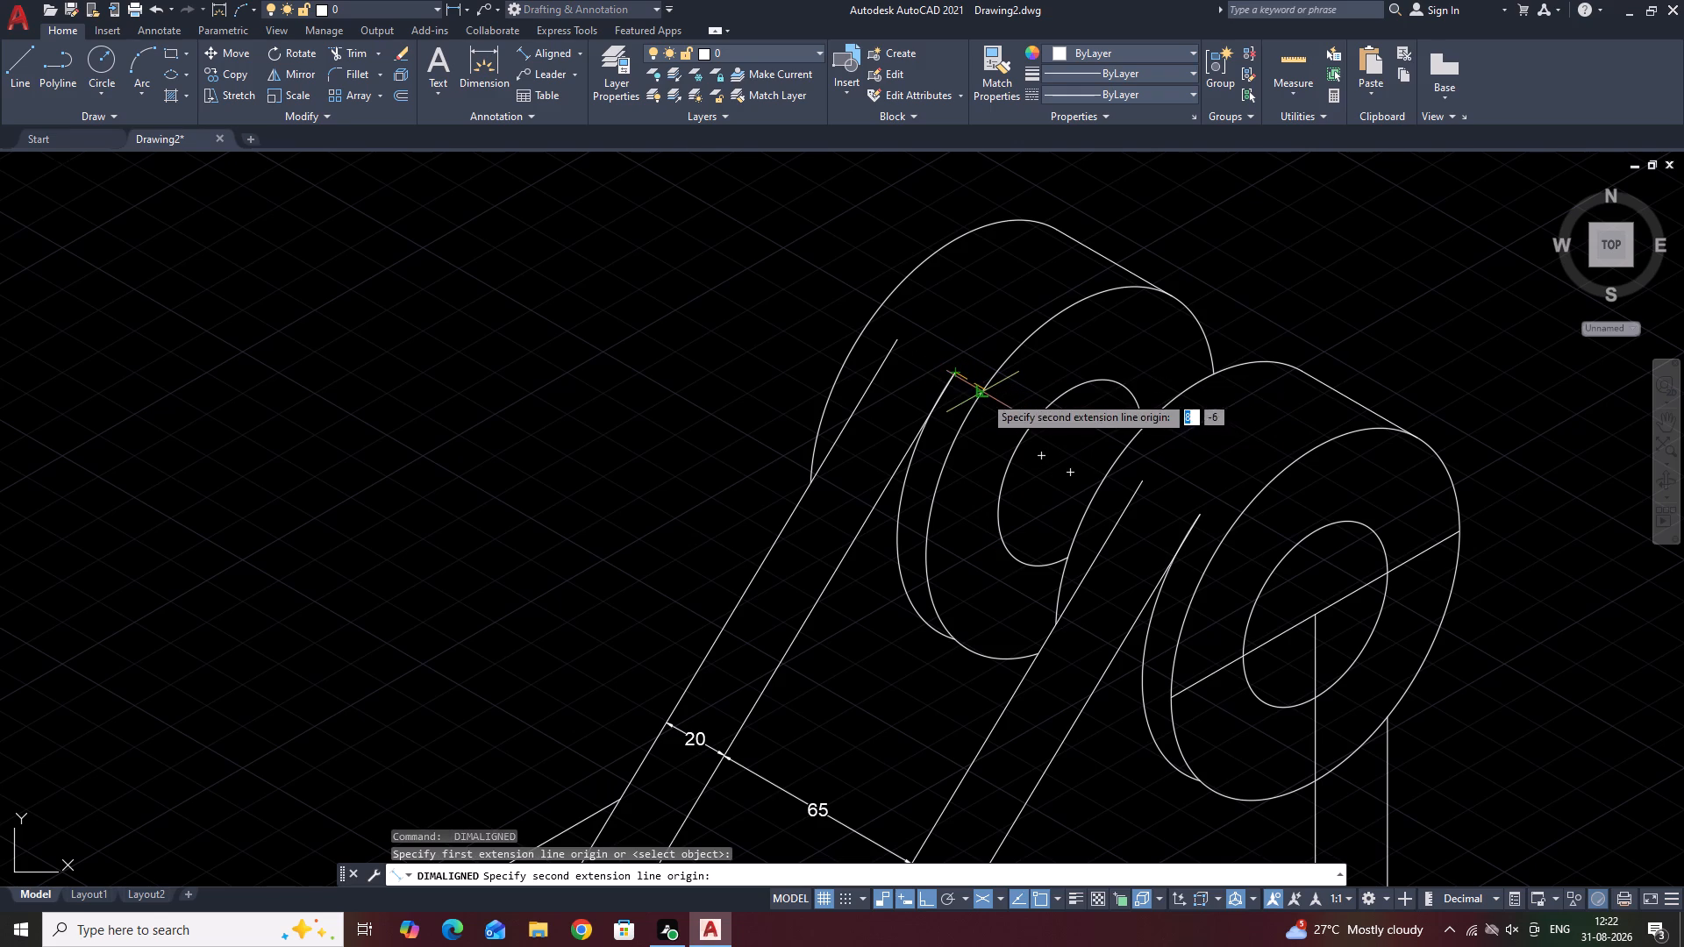
click(983, 395)
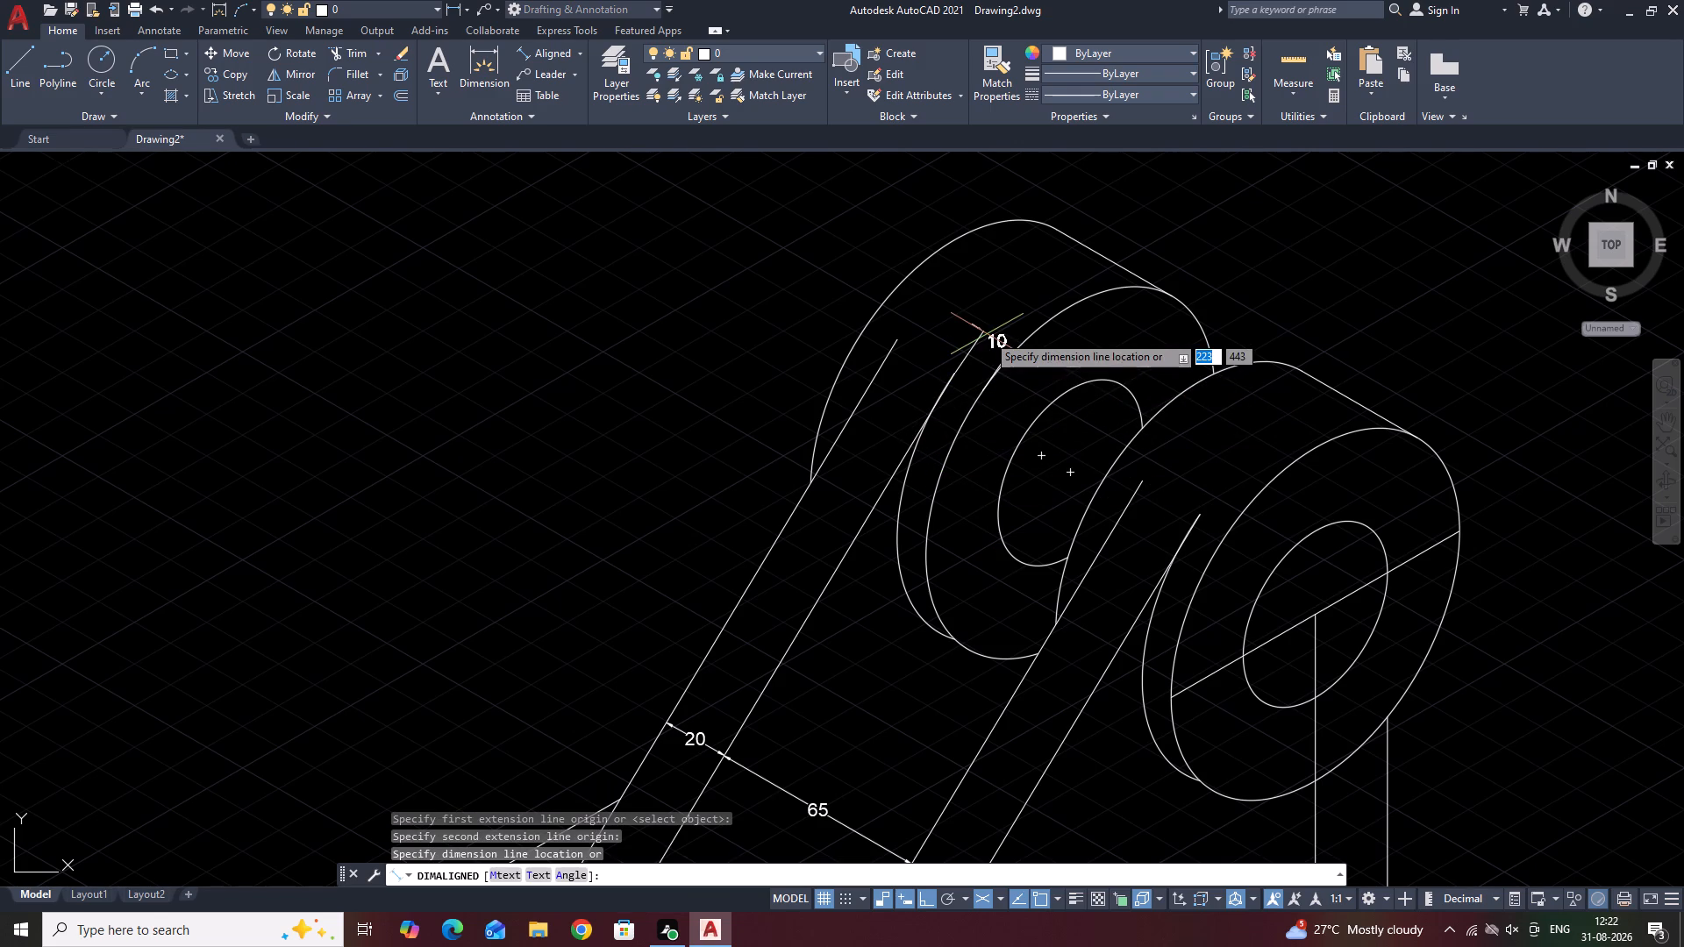
click(986, 337)
Add an aligned dimension to the rear cylinder's straight top edge for its length, placed above and outside the part.
middle_drag(1088, 358, 860, 466)
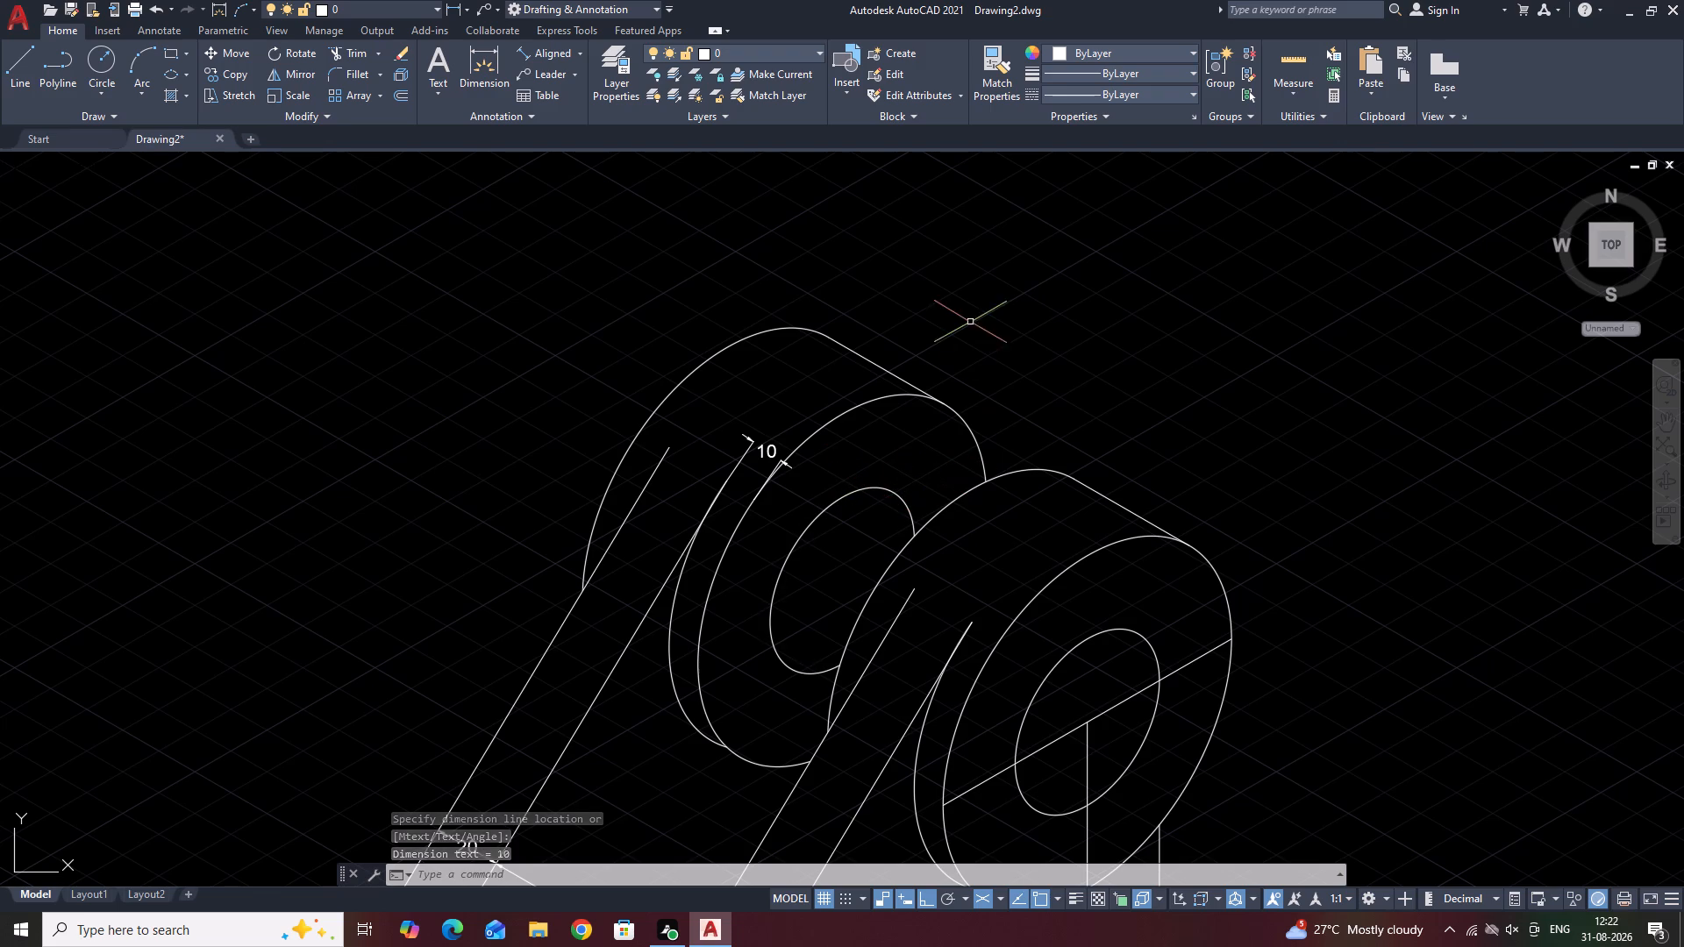
key(space)
key(space)
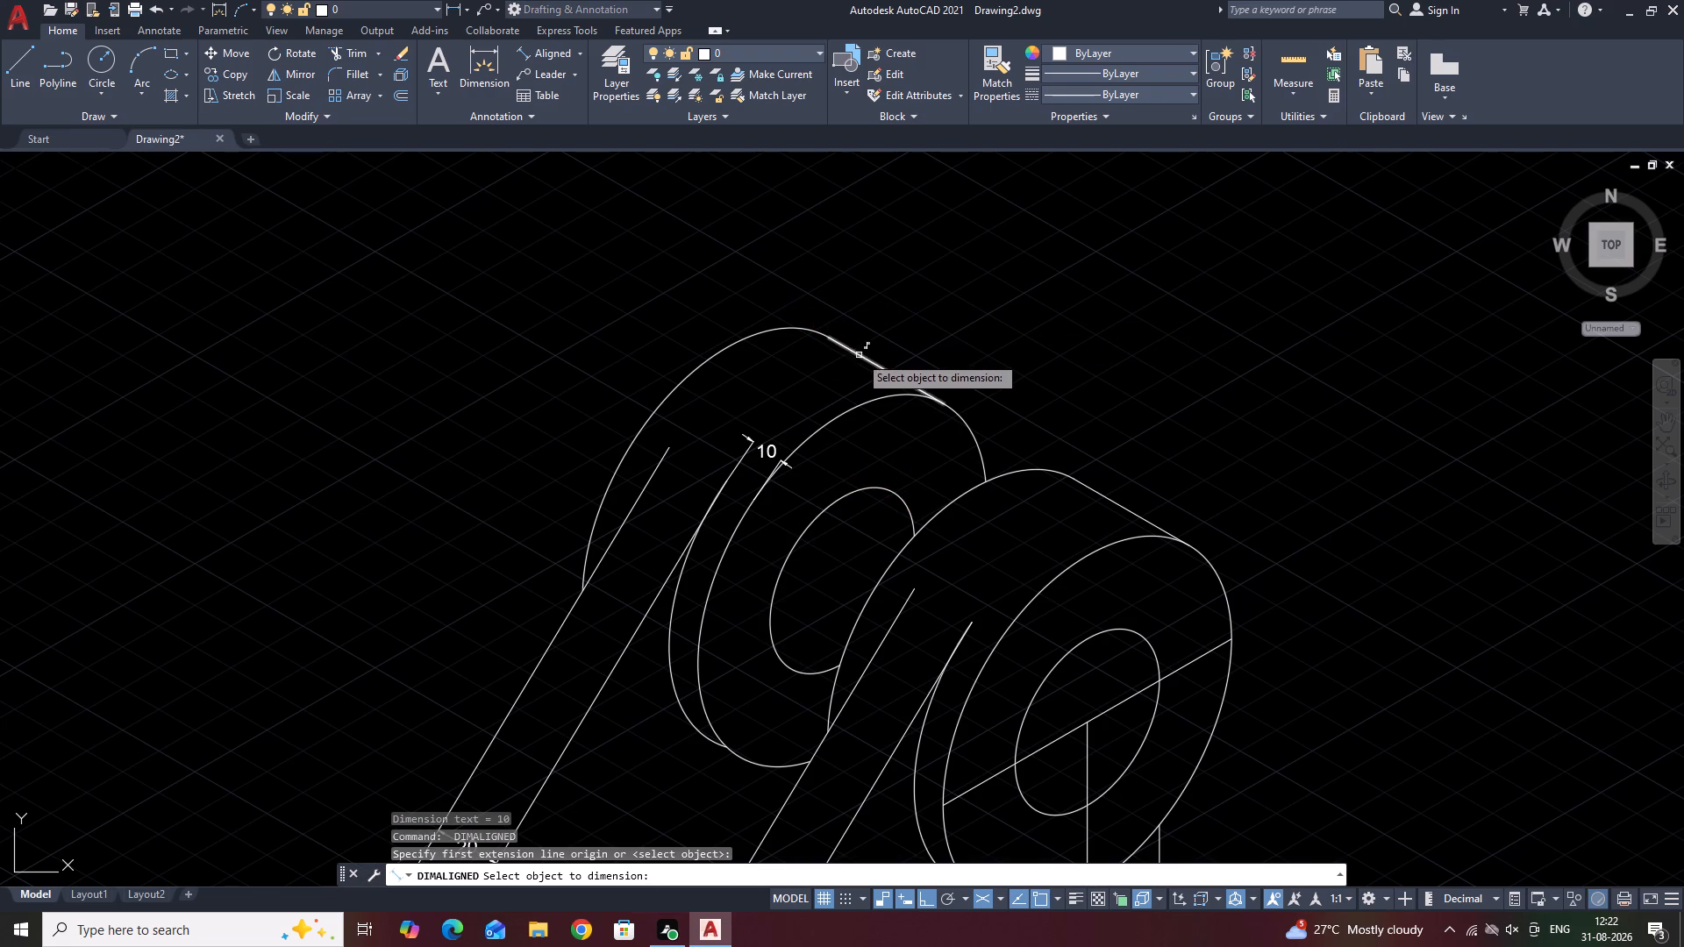
click(859, 355)
click(934, 328)
Add an aligned dimension to the front cylinder's straight top edge for its length, placed above and outside the part.
key(space)
key(space)
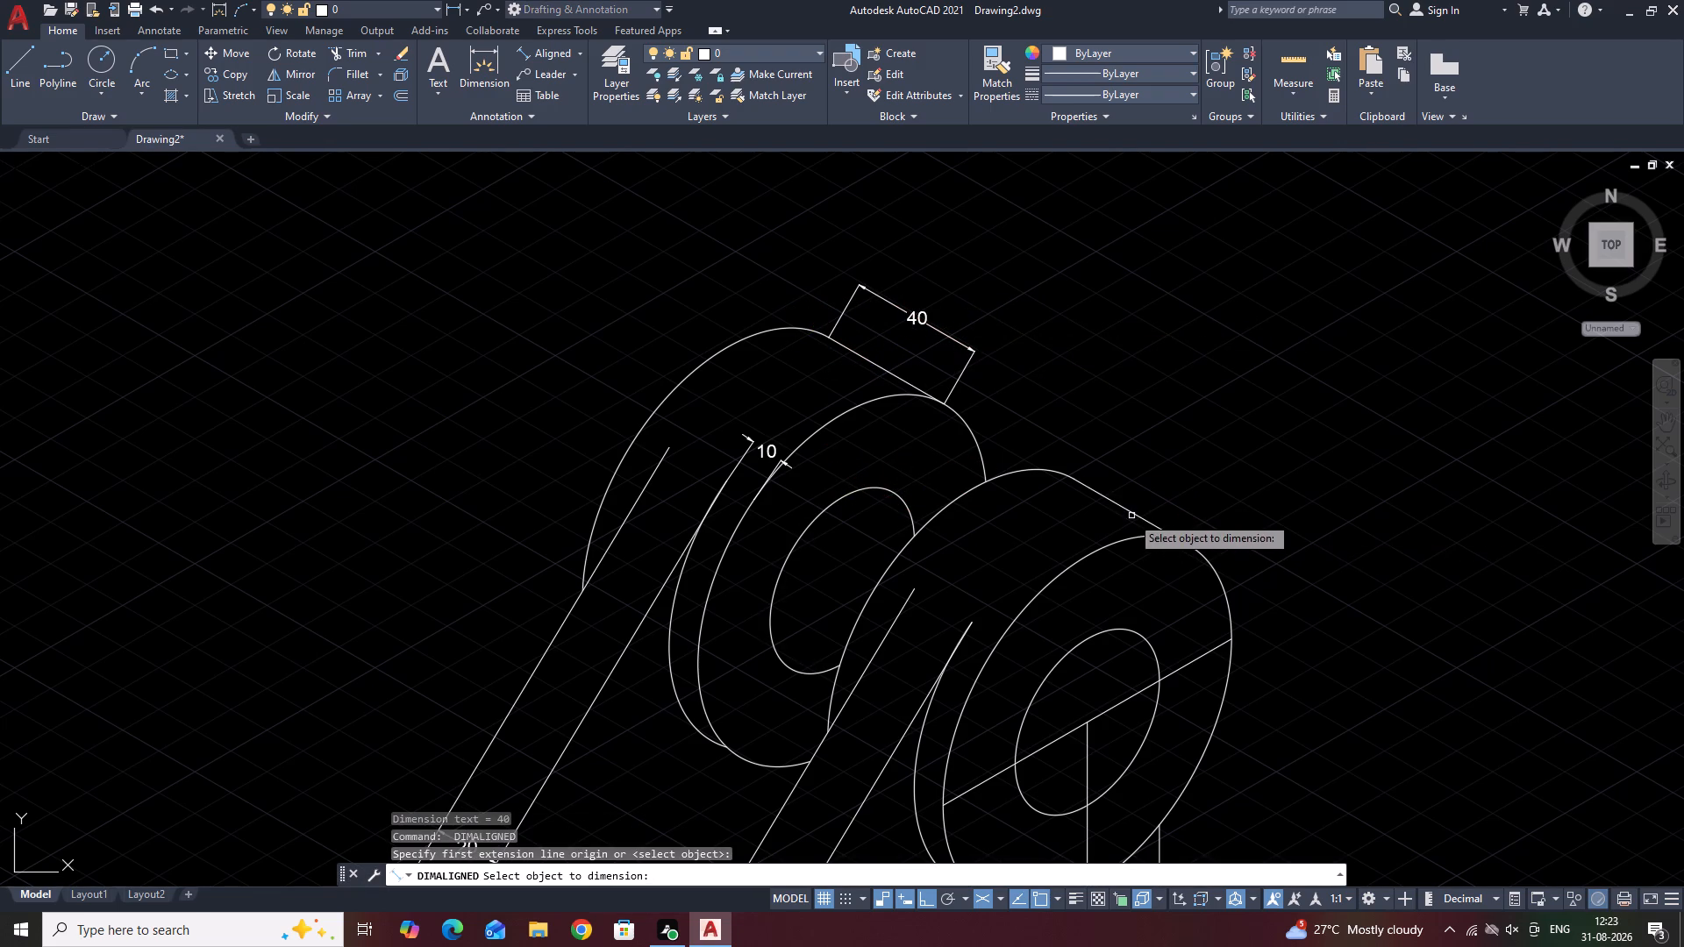
click(1120, 502)
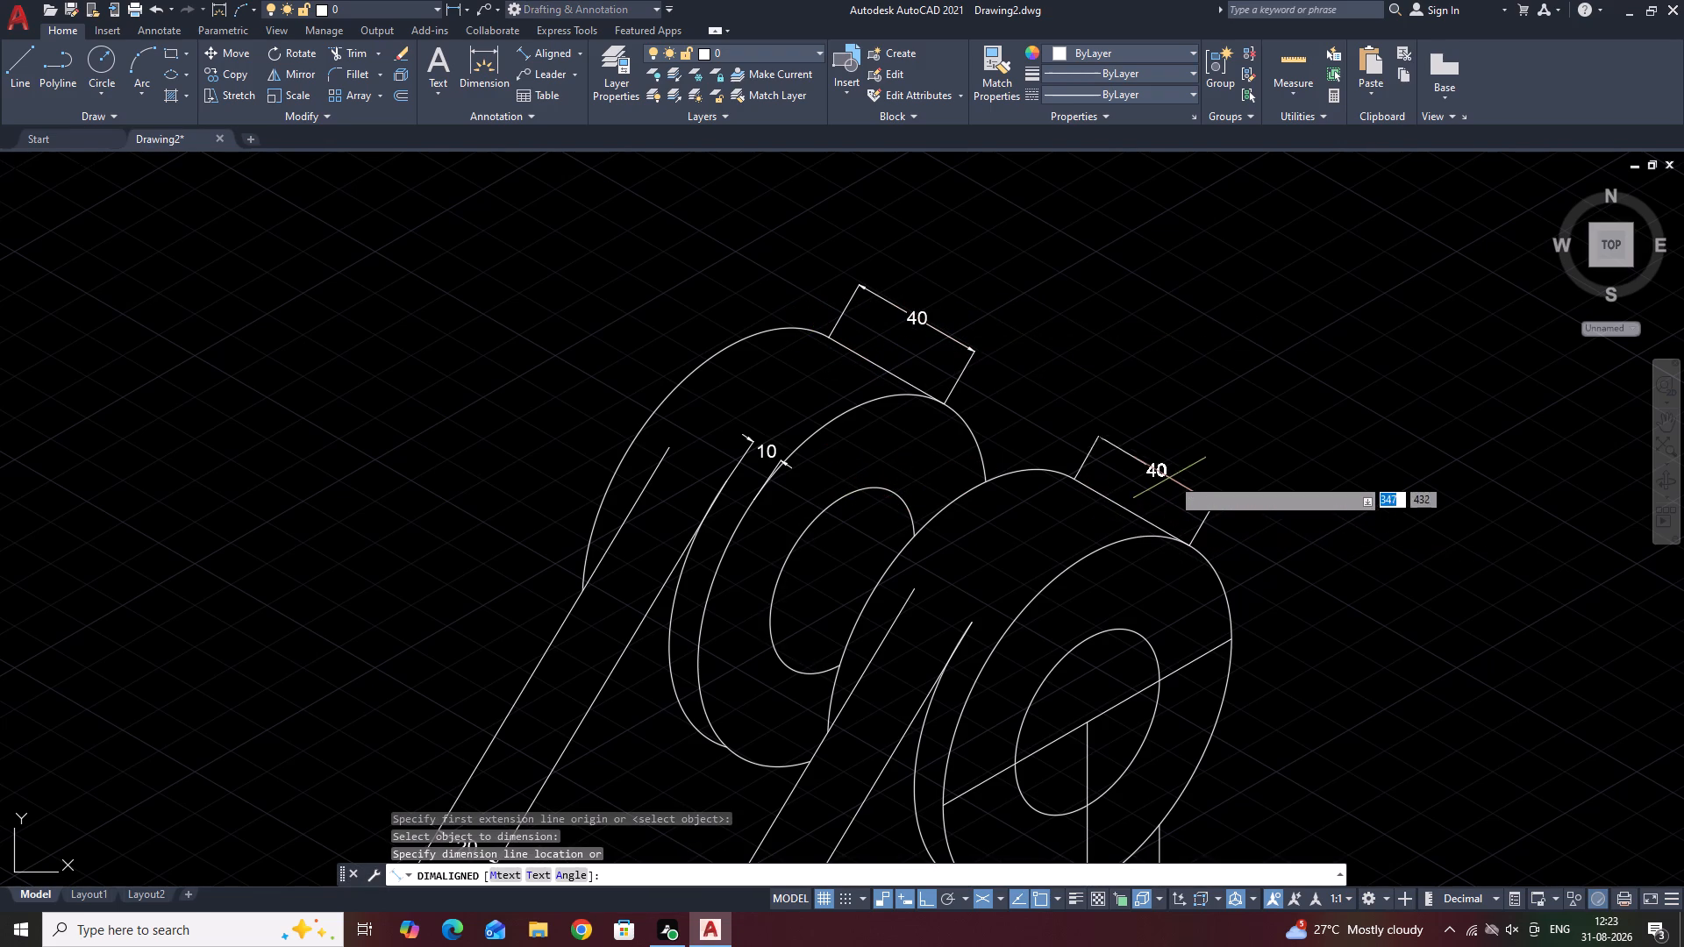
click(1187, 461)
Add an aligned dimension from the front cylinder's hole centre down to the vertical support's base corner, placed left of the support's vertical line.
middle_drag(1187, 434, 1190, 426)
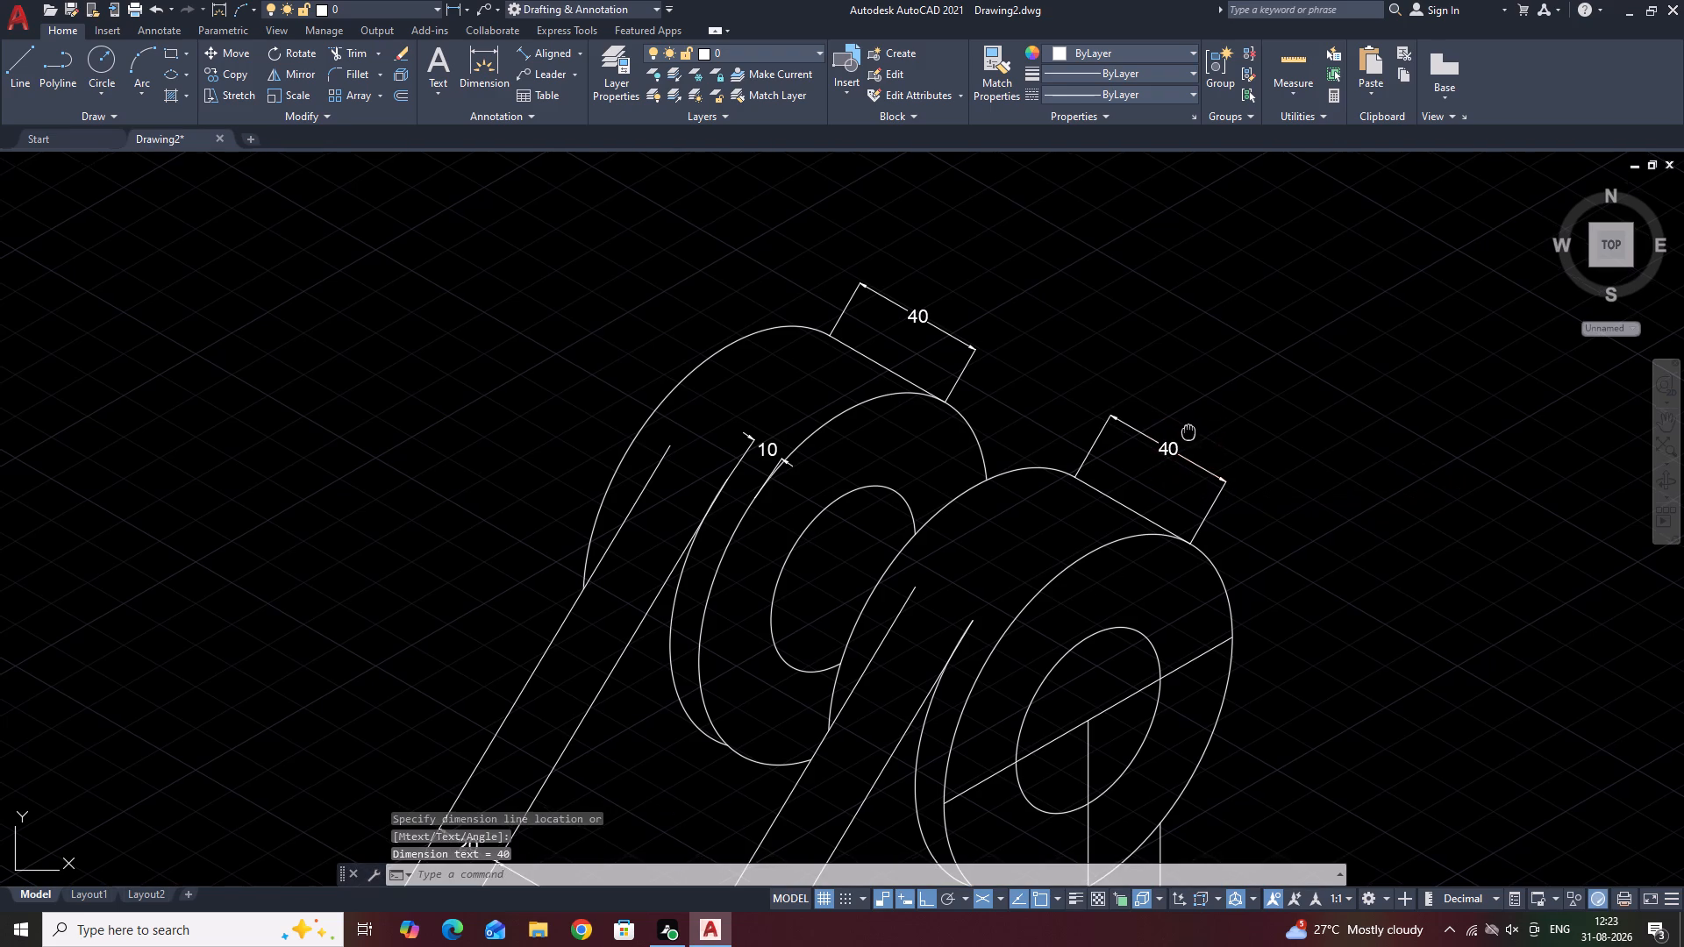
middle_drag(1190, 426, 1230, 354)
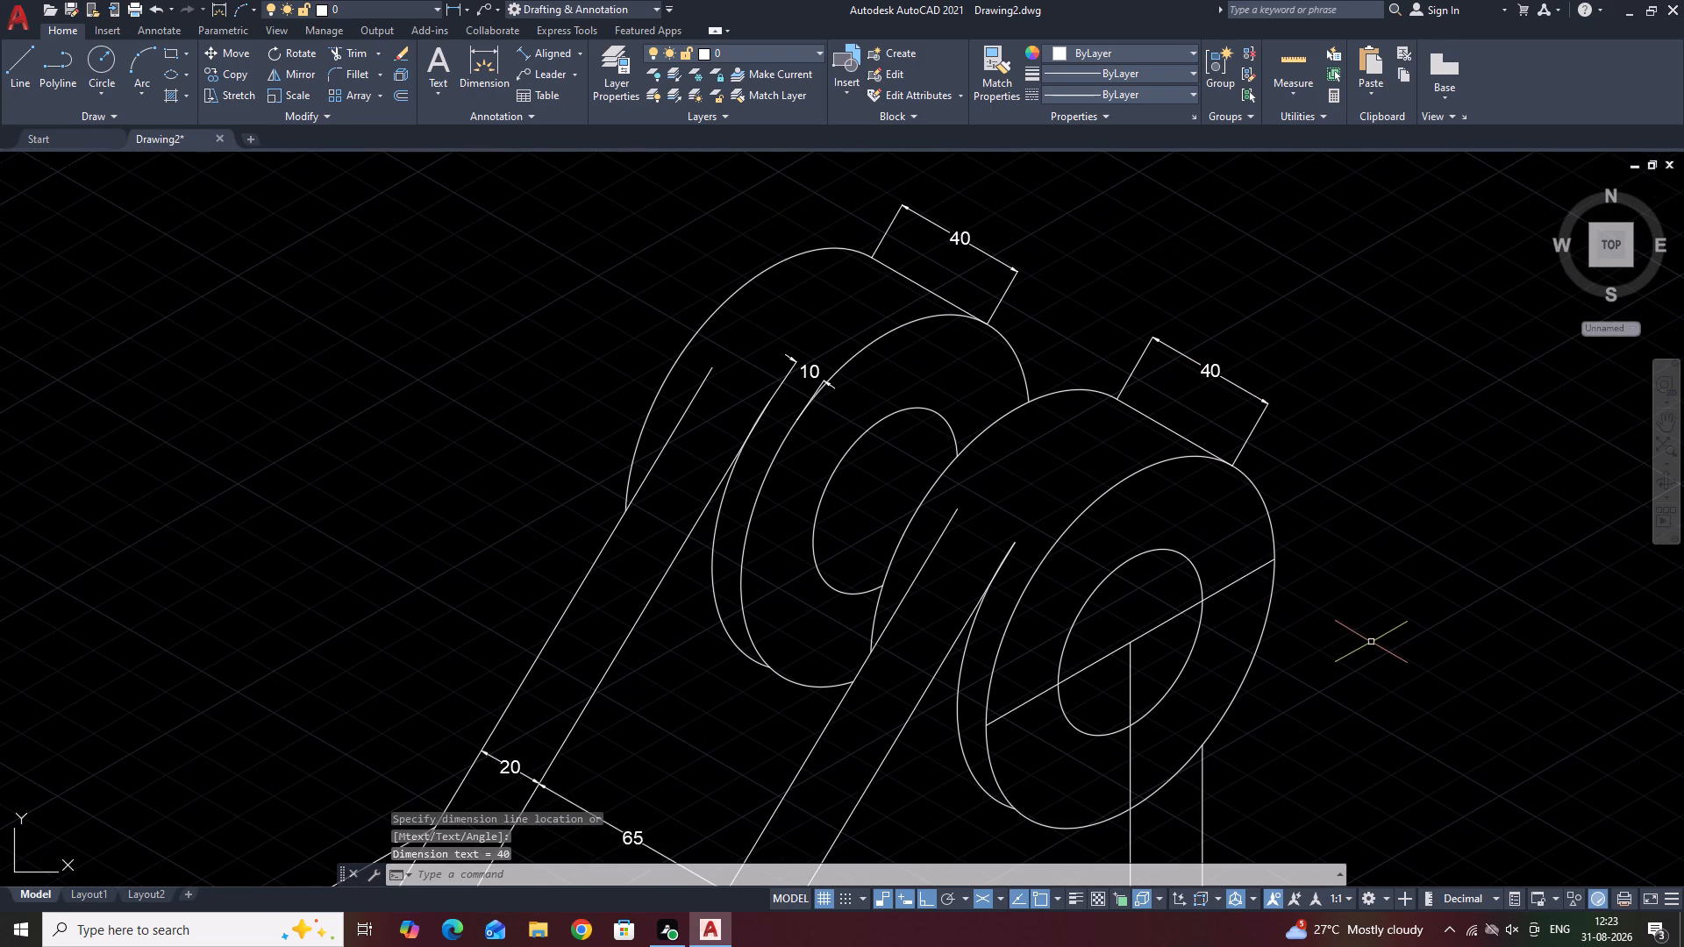
middle_drag(1231, 689, 1120, 364)
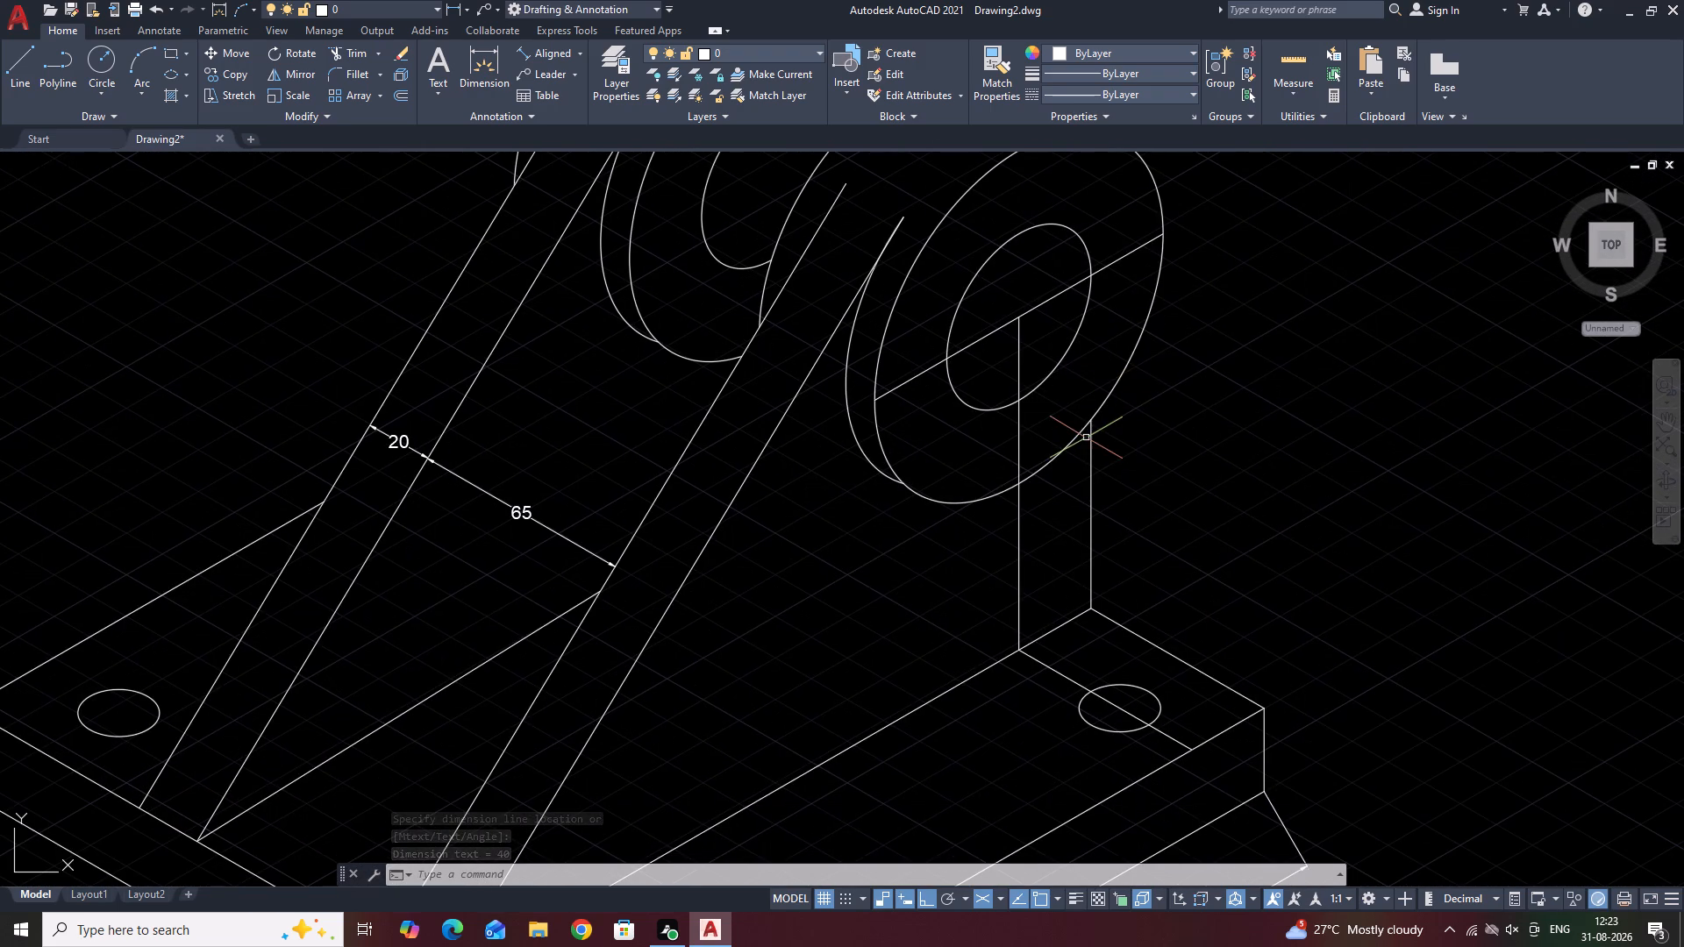
key(space)
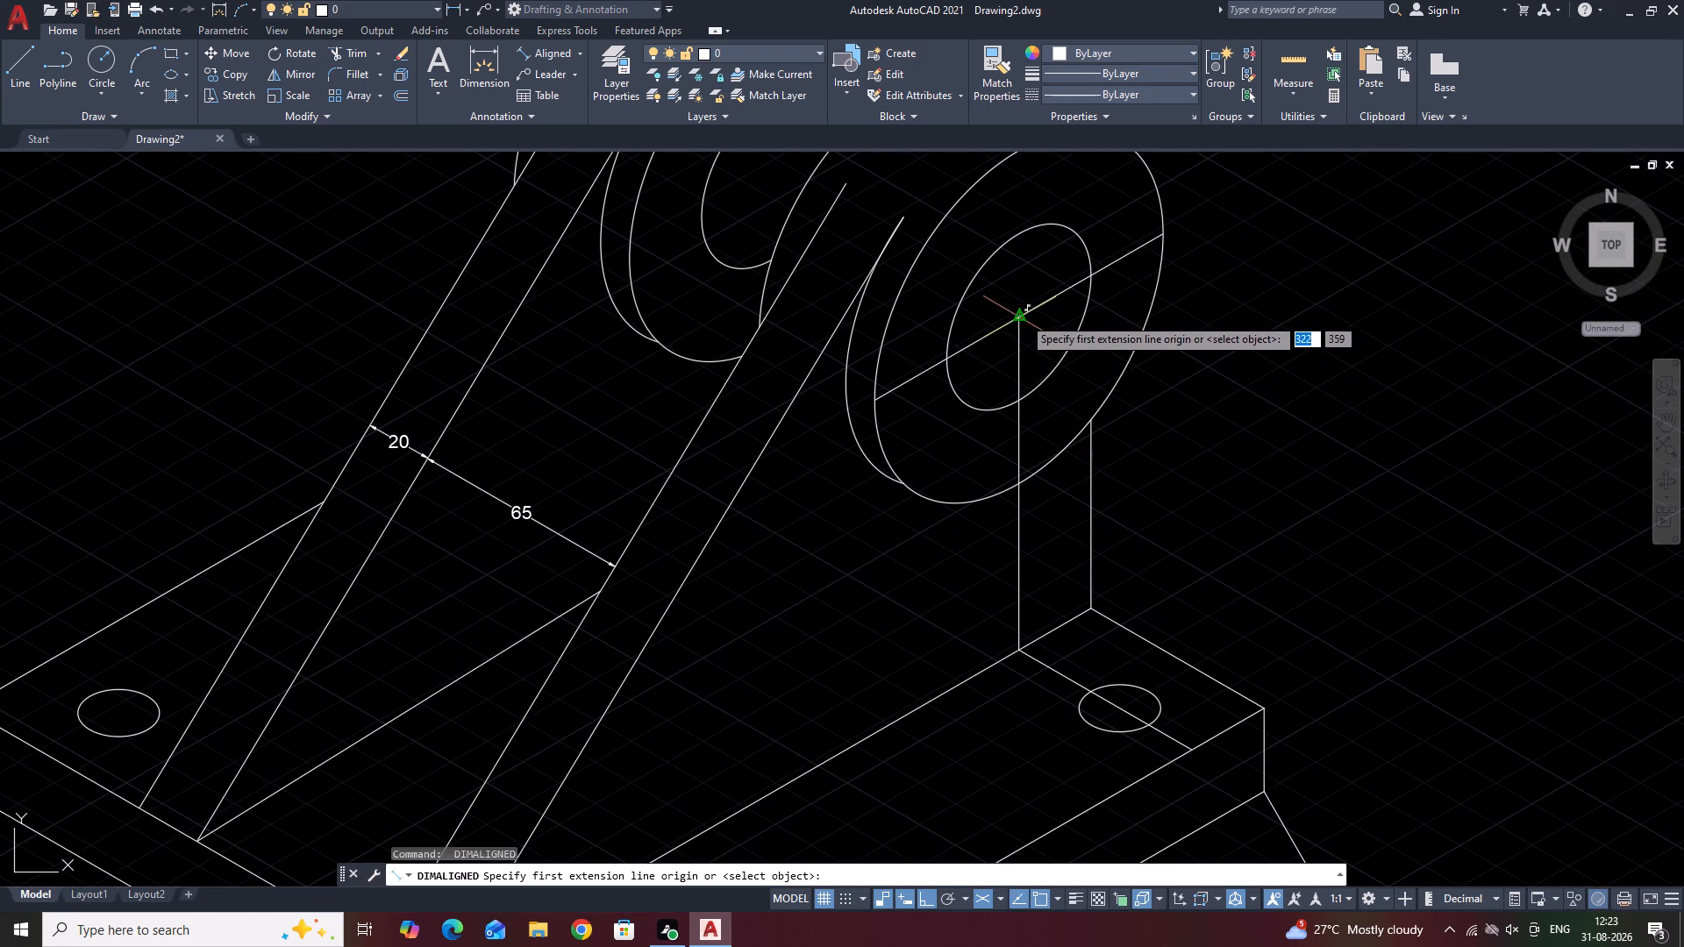
click(1022, 317)
key(F5)
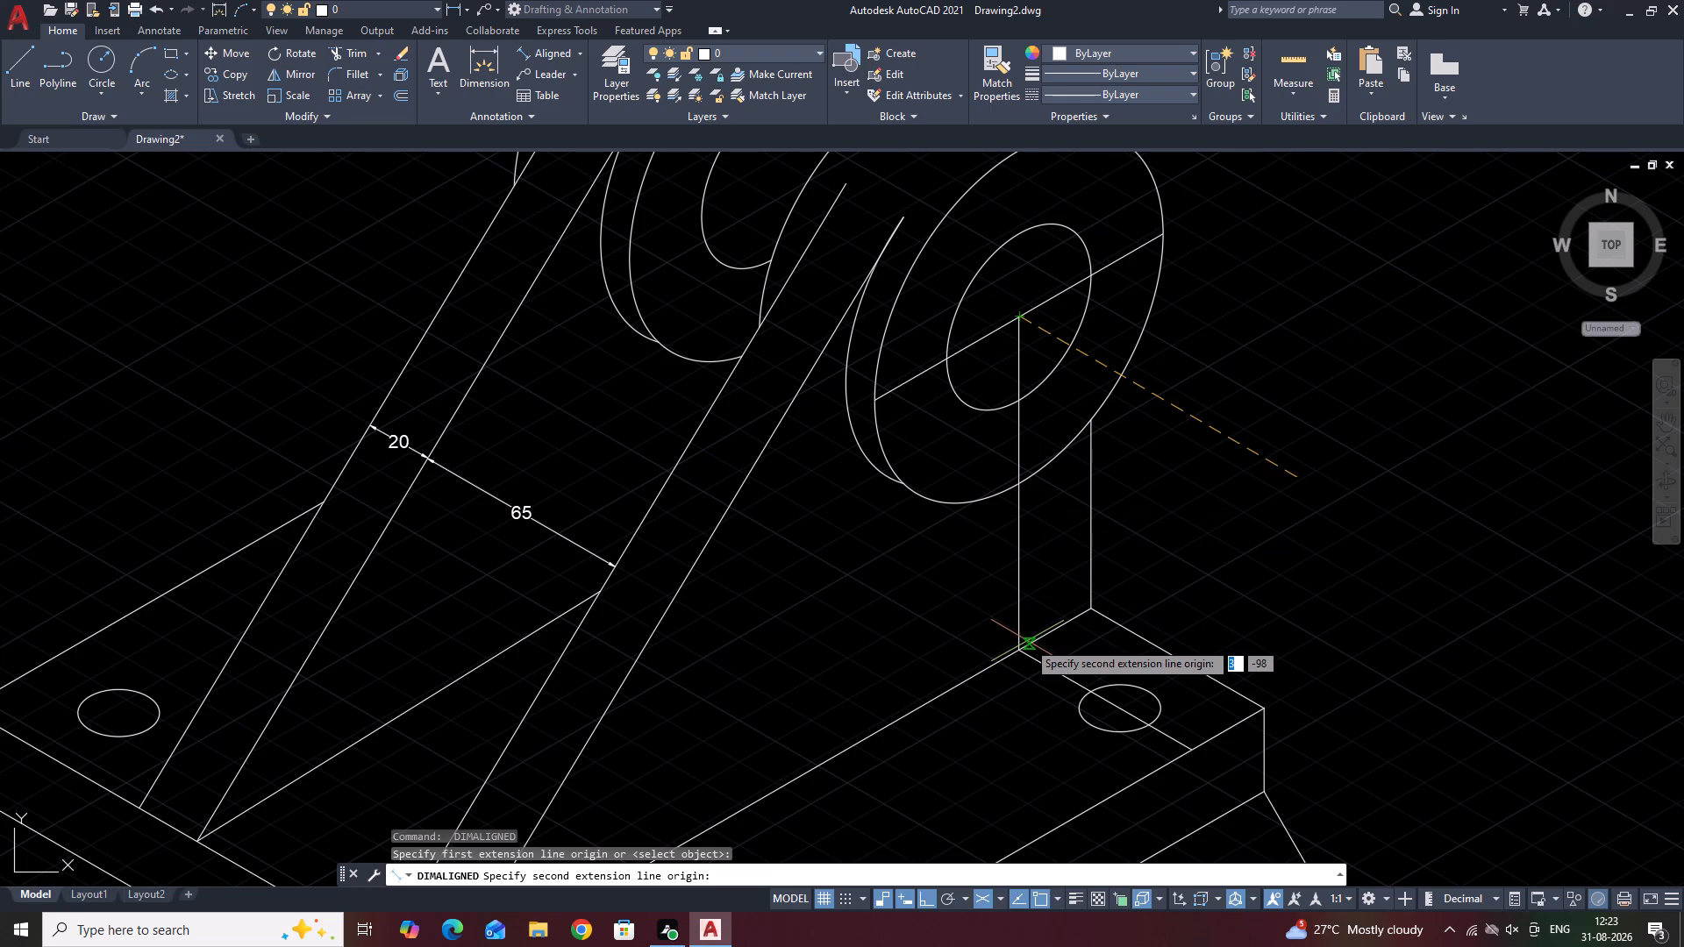
click(1017, 645)
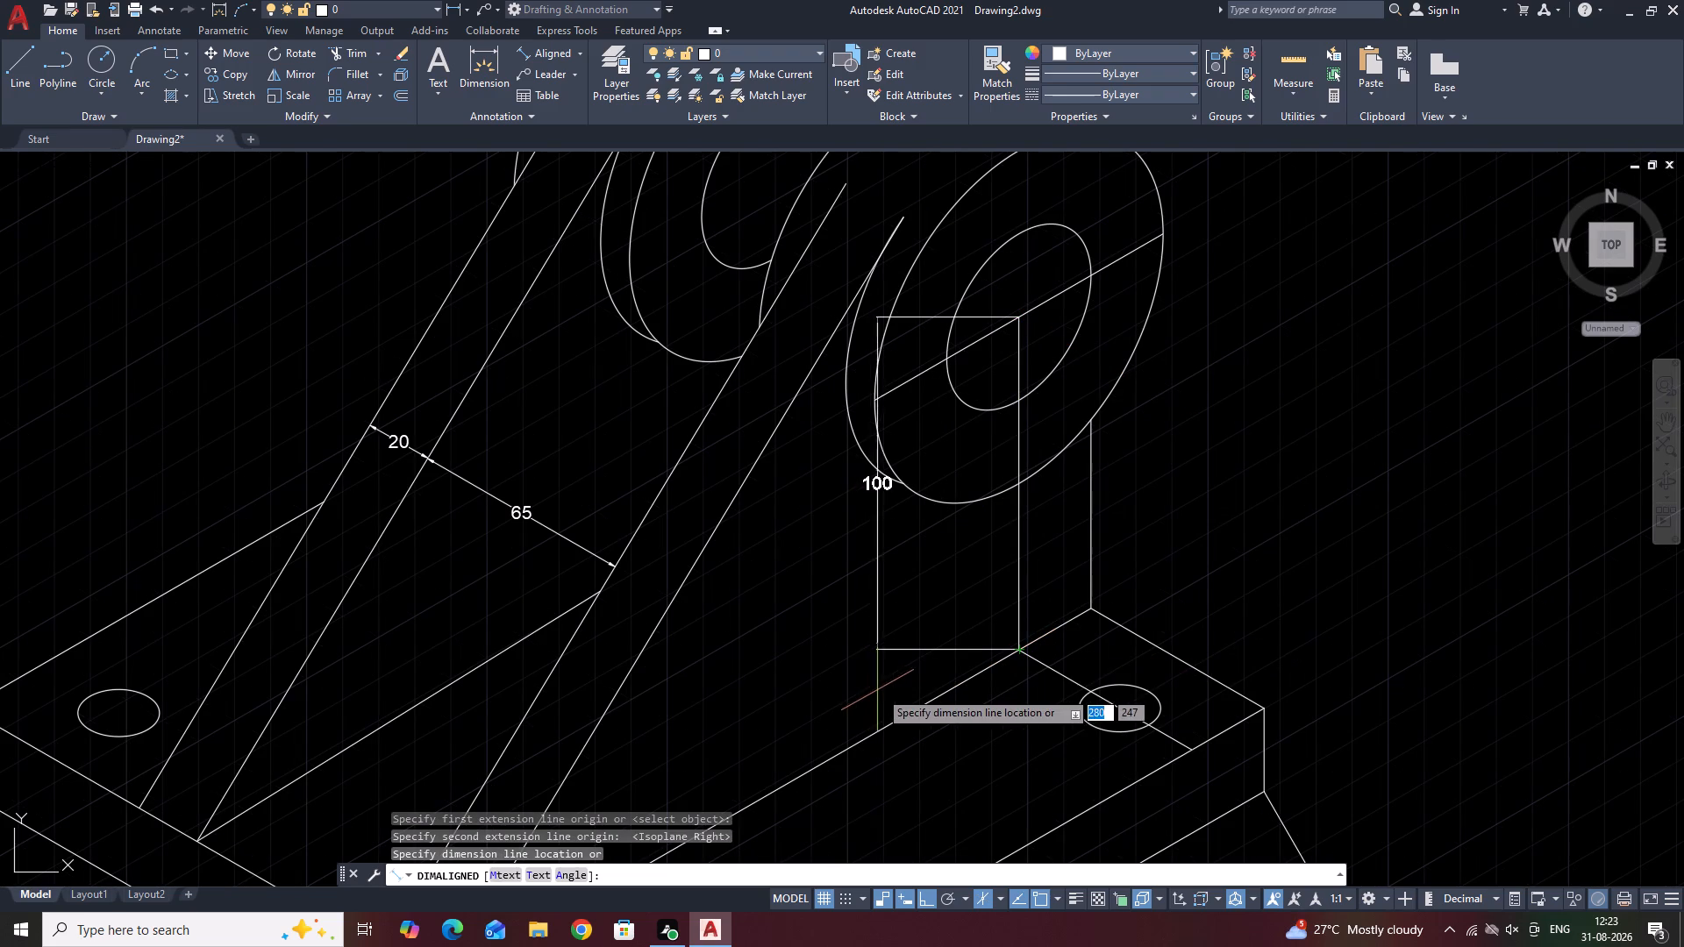
click(911, 657)
Add a multileader to the edge of the front cylinder's hole, landing outside the part, with the text R25 at height 4.
scroll(872, 612, down, 1)
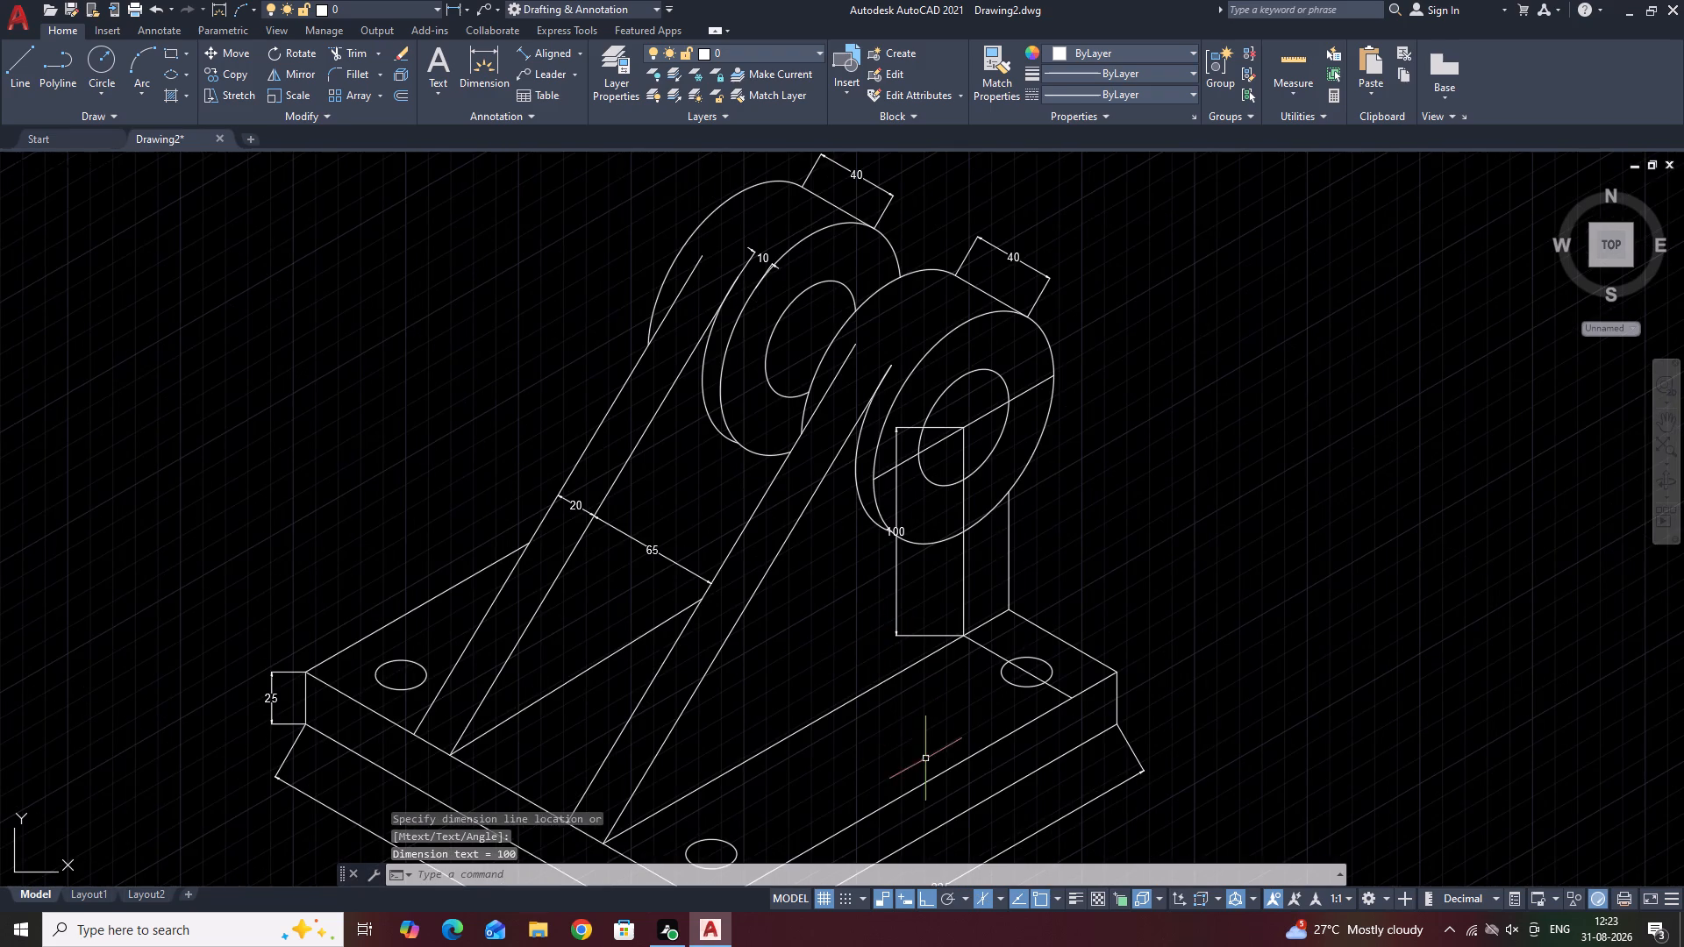
middle_drag(926, 760, 975, 674)
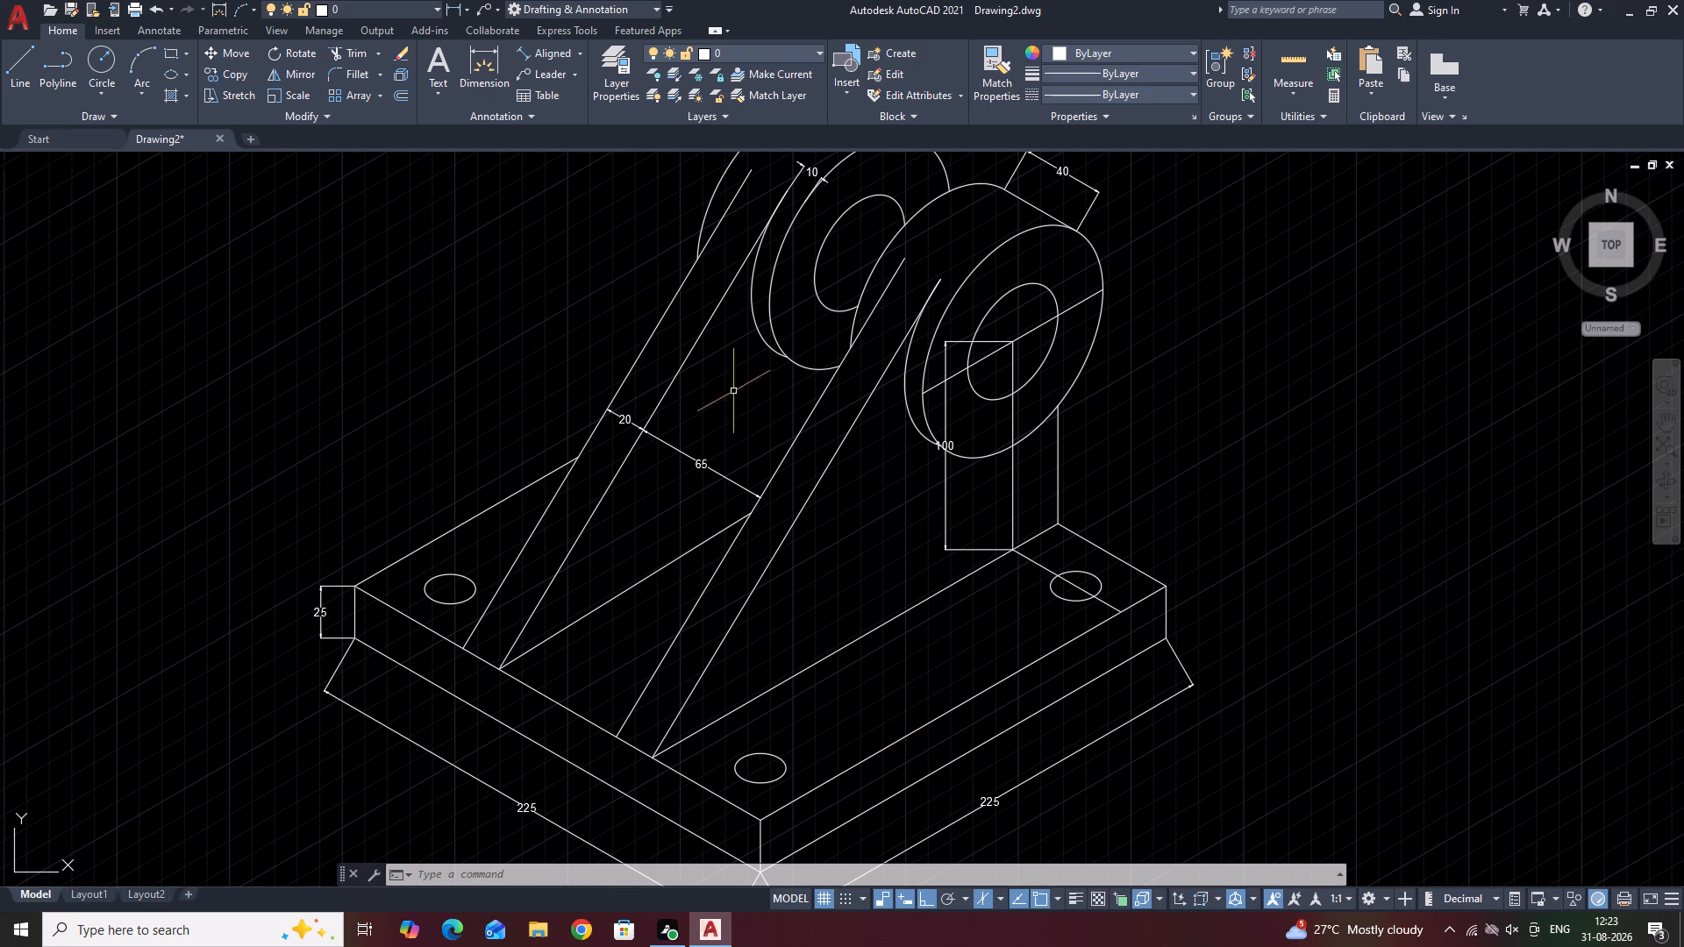
click(552, 79)
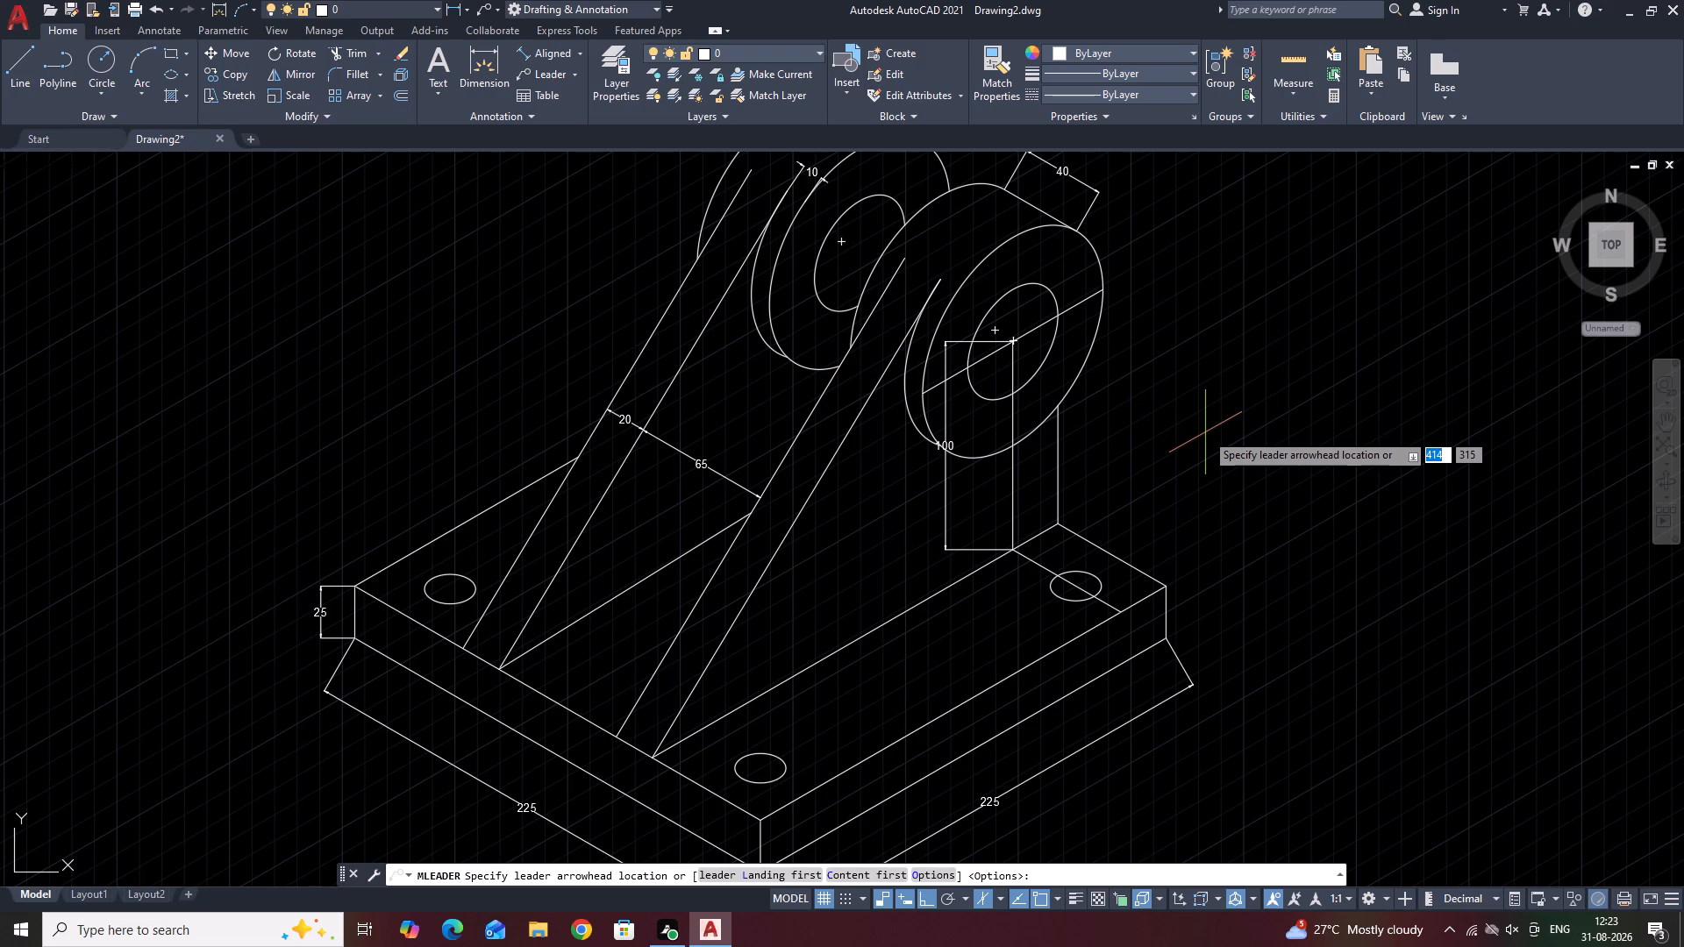
scroll(1205, 432, up, 1)
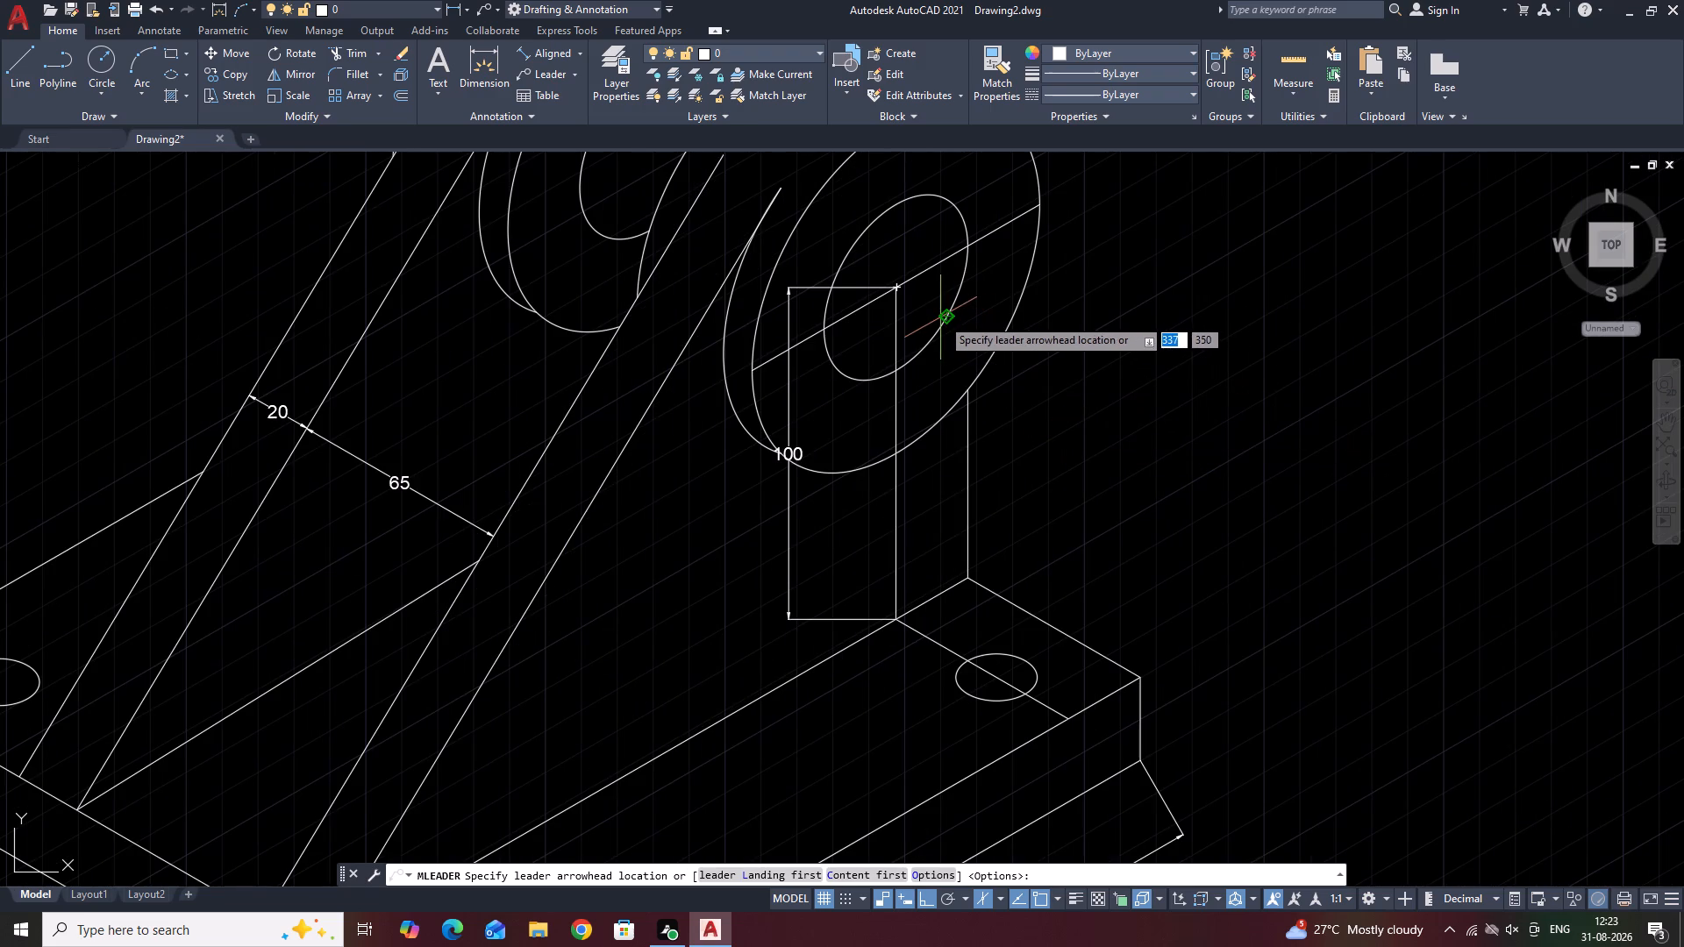
click(943, 318)
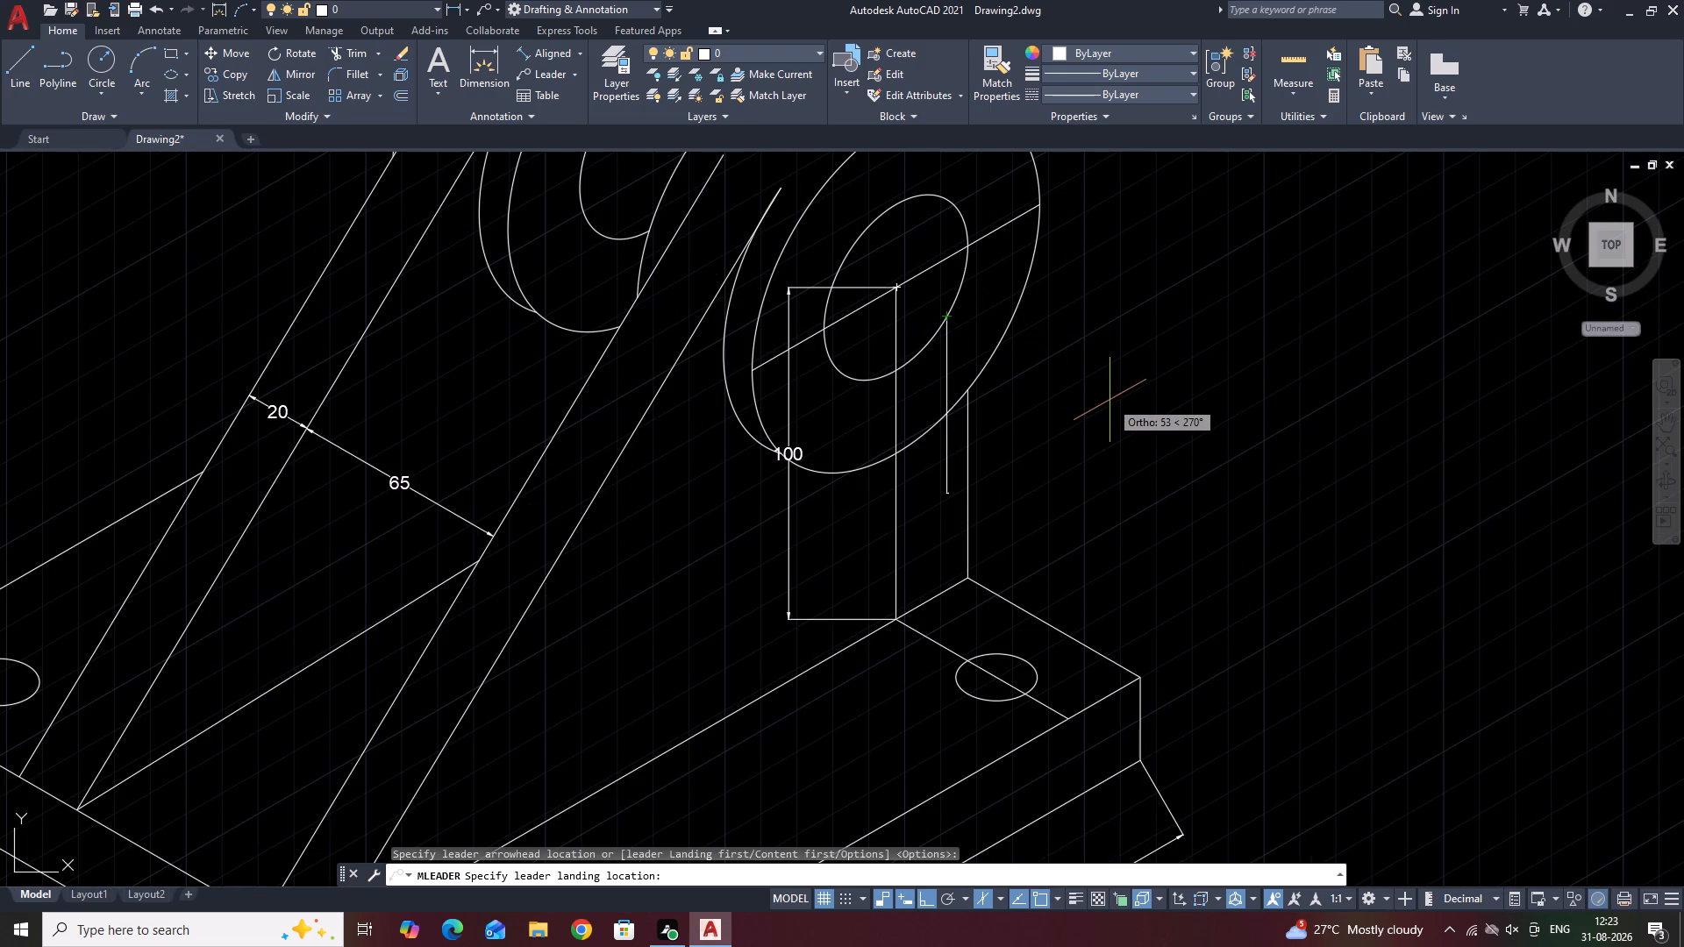
key(F5)
click(1134, 427)
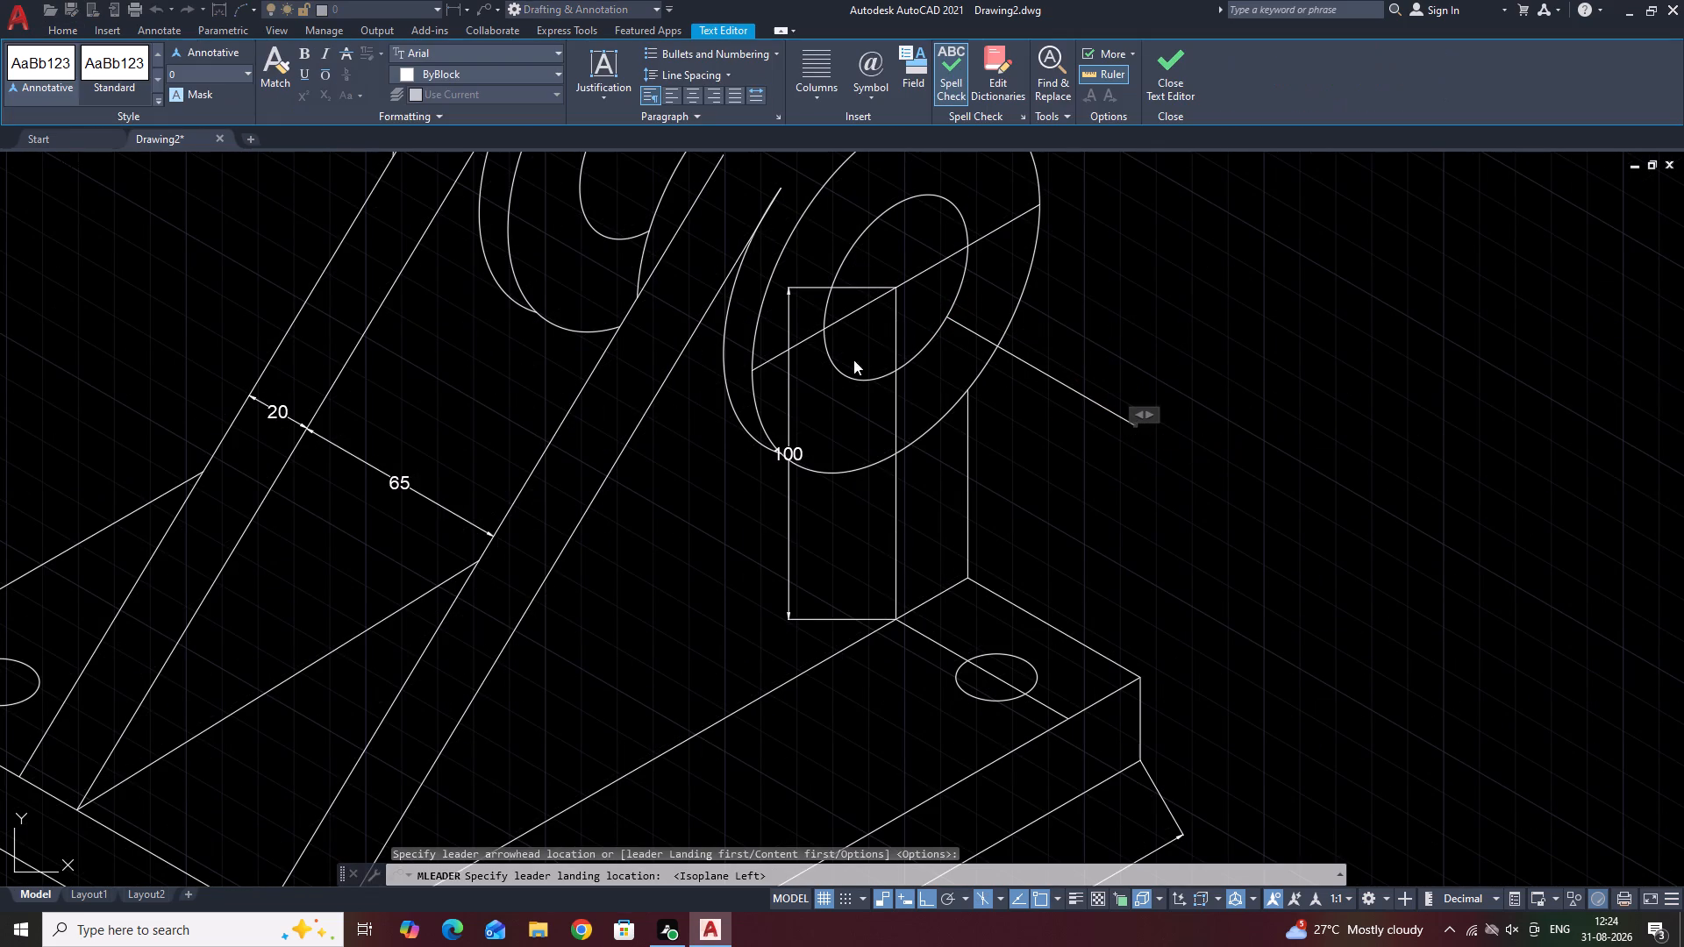
click(205, 70)
click(243, 75)
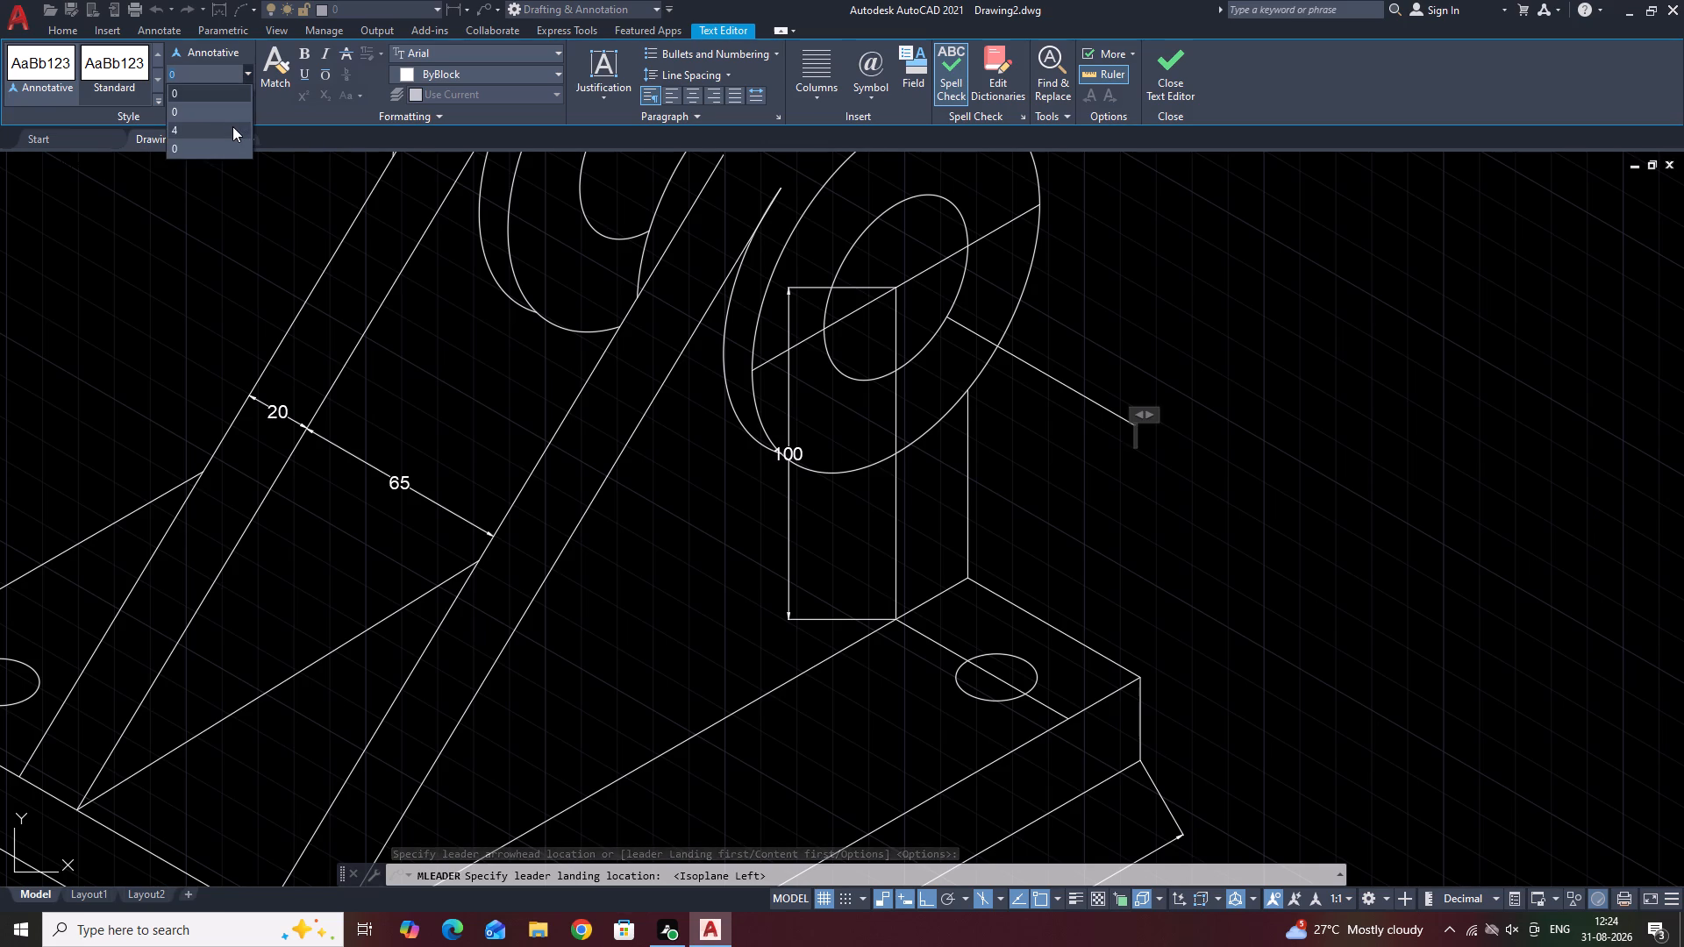
click(232, 126)
key(r)
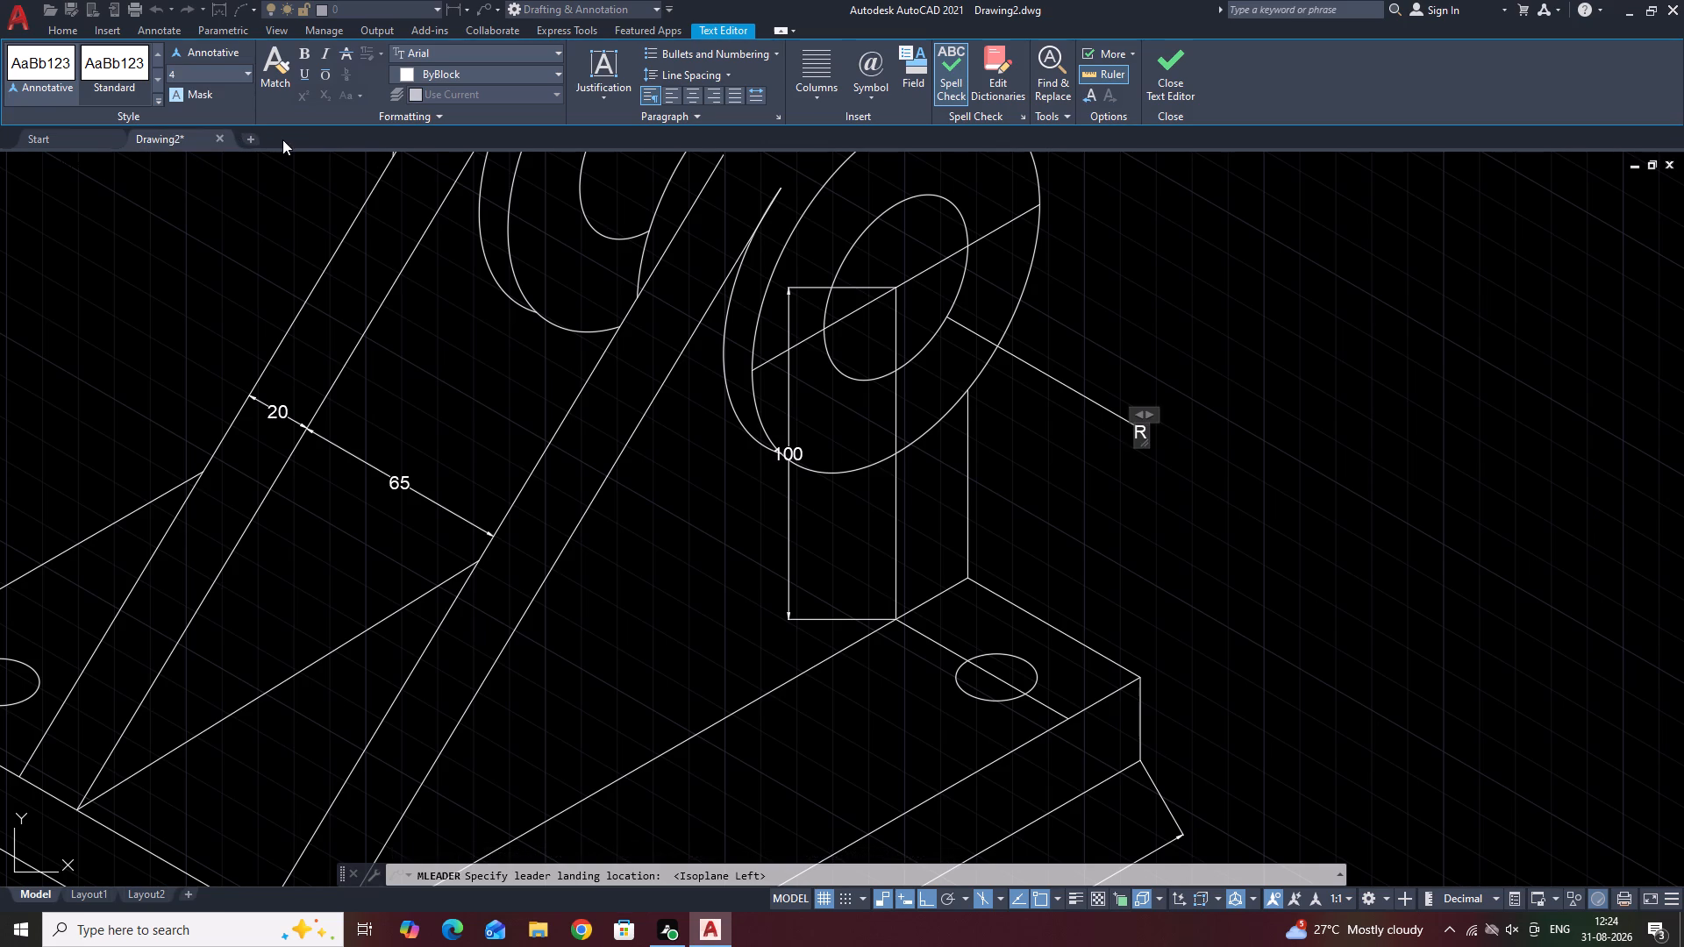
text(25)
click(1145, 337)
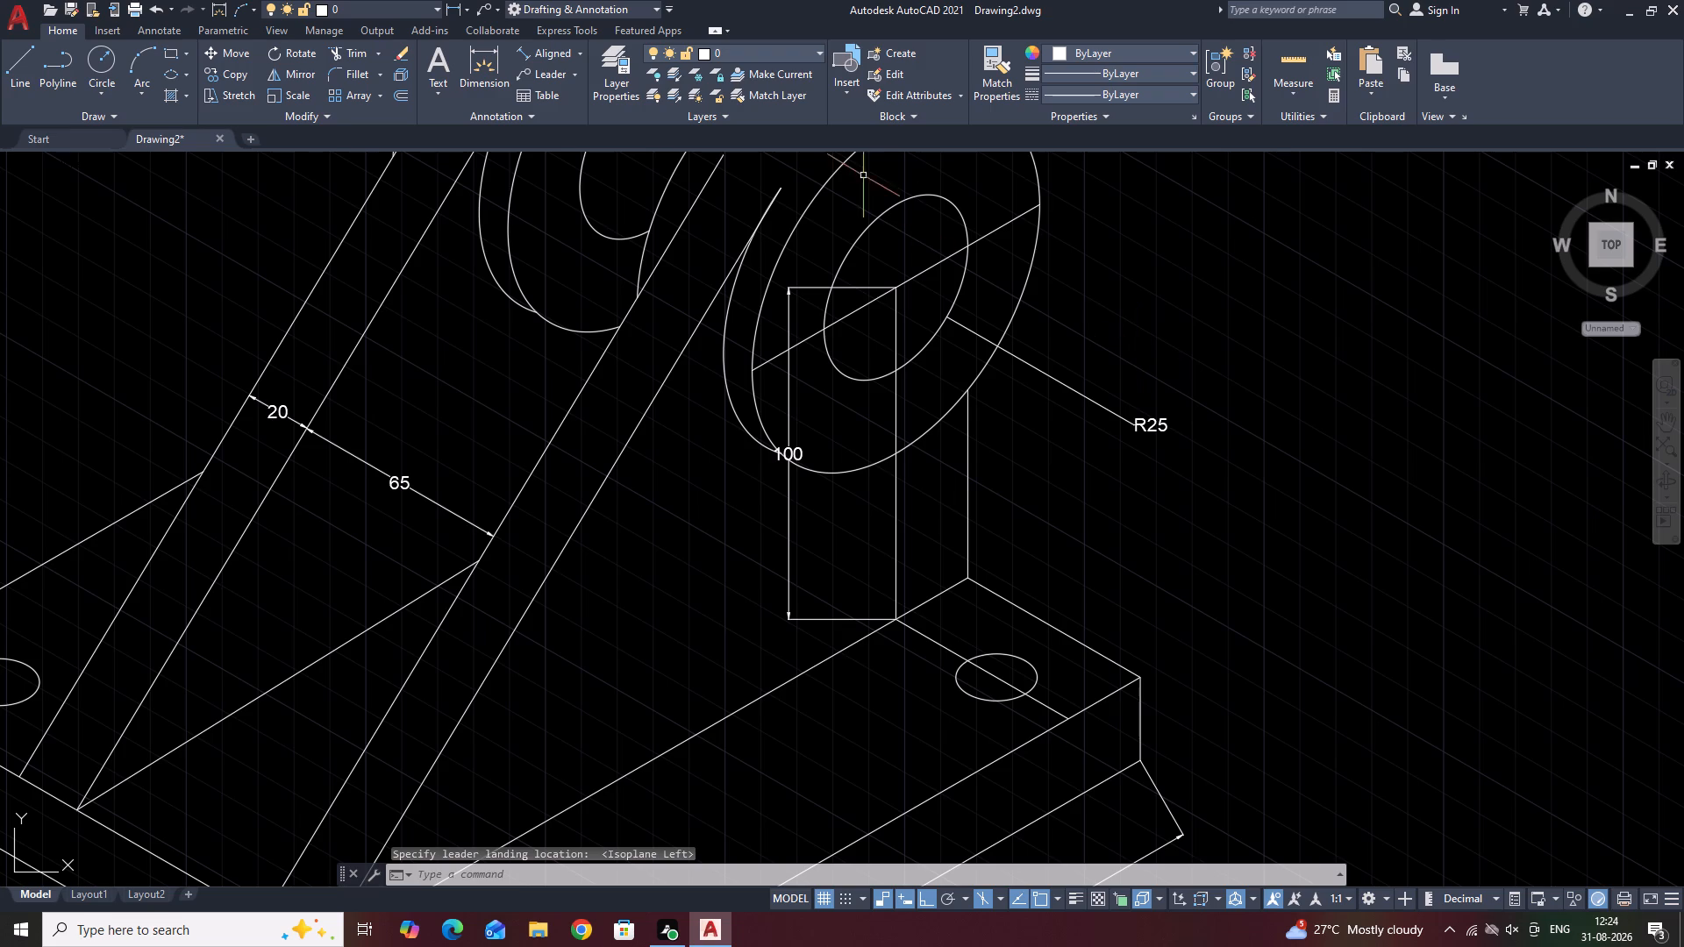
Add a multileader to the front cylinder's outer rim, landing just below the R25 note, with the text R50 at height 4.
key(space)
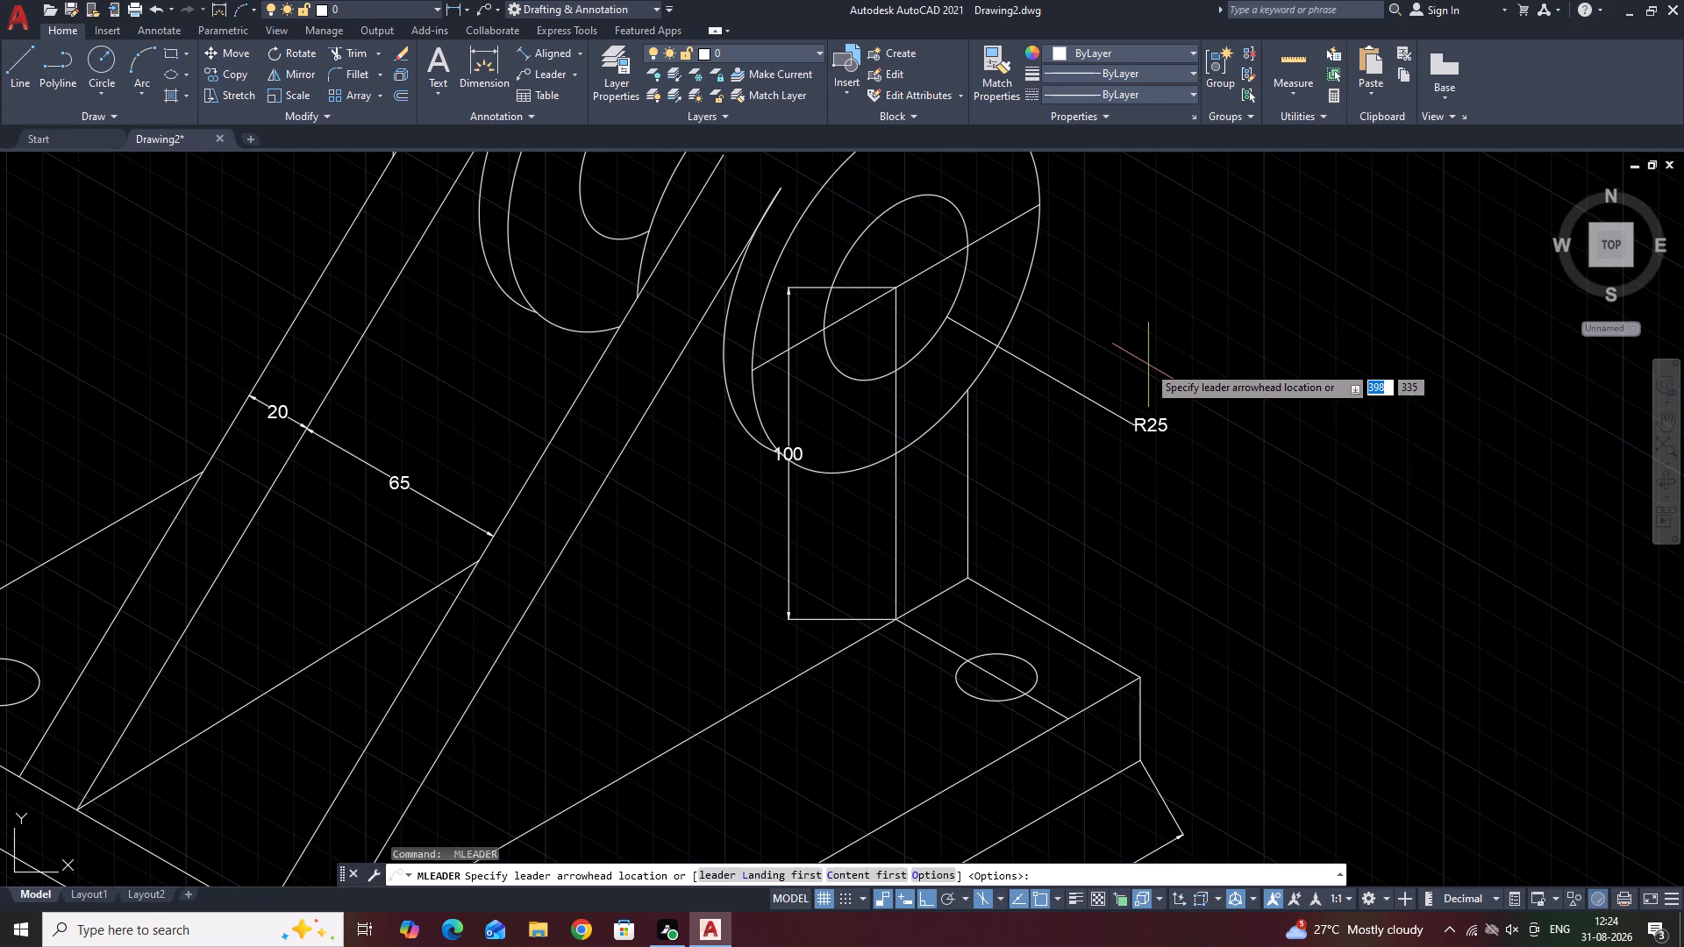
click(988, 367)
click(1131, 478)
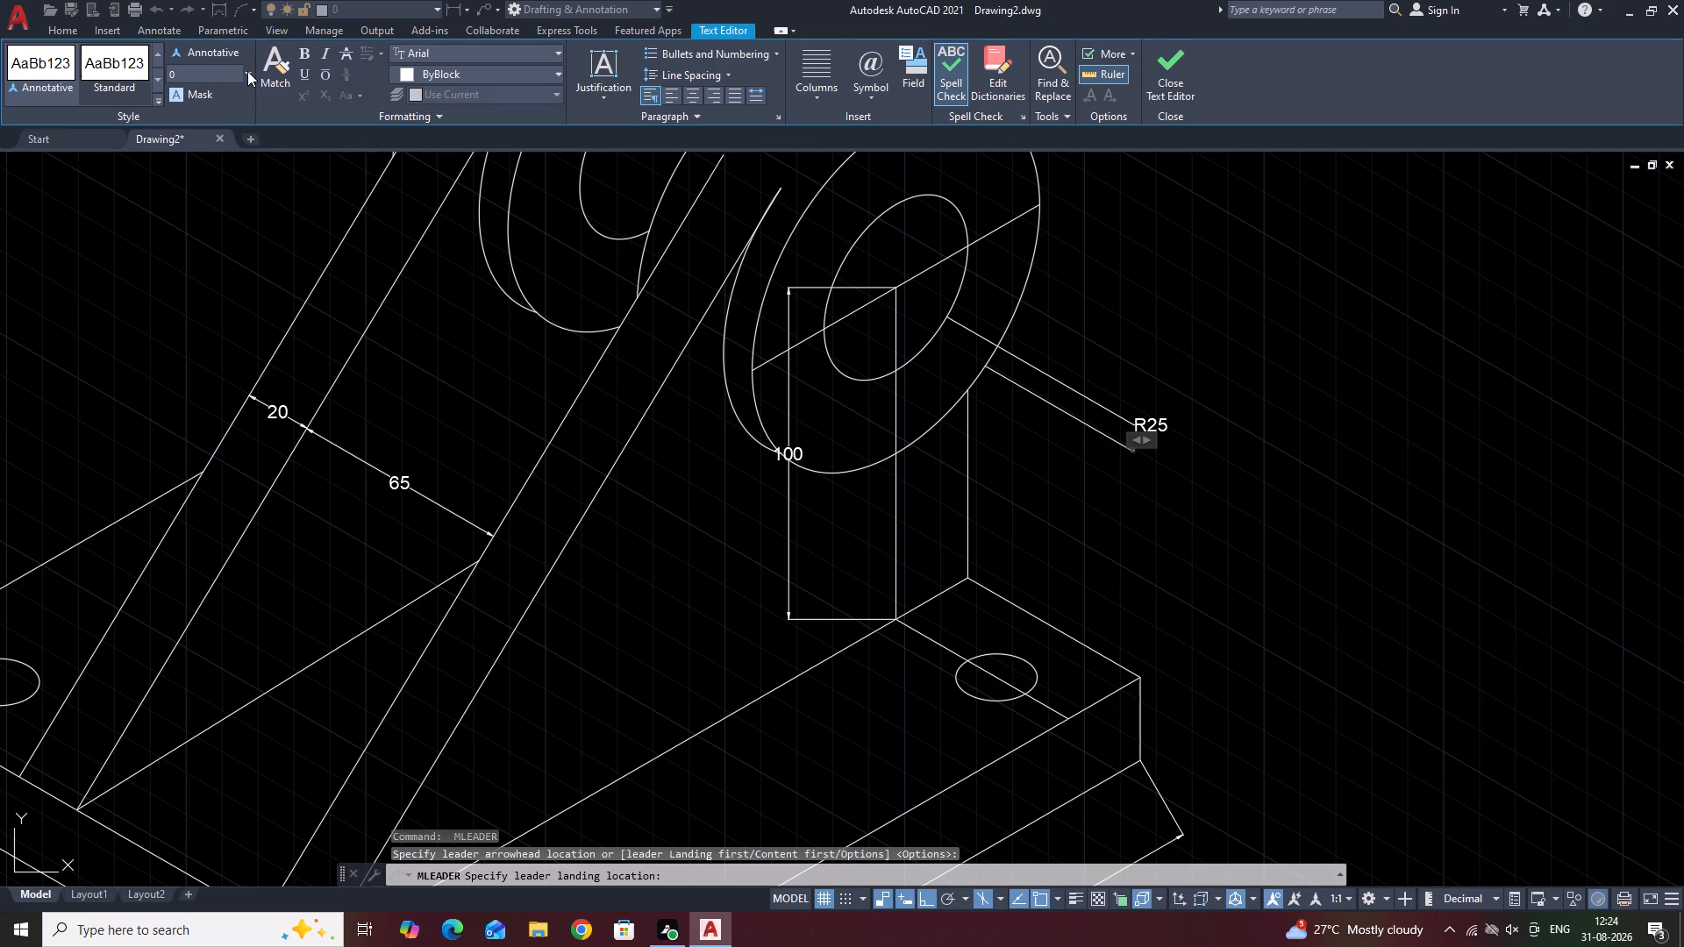
click(247, 71)
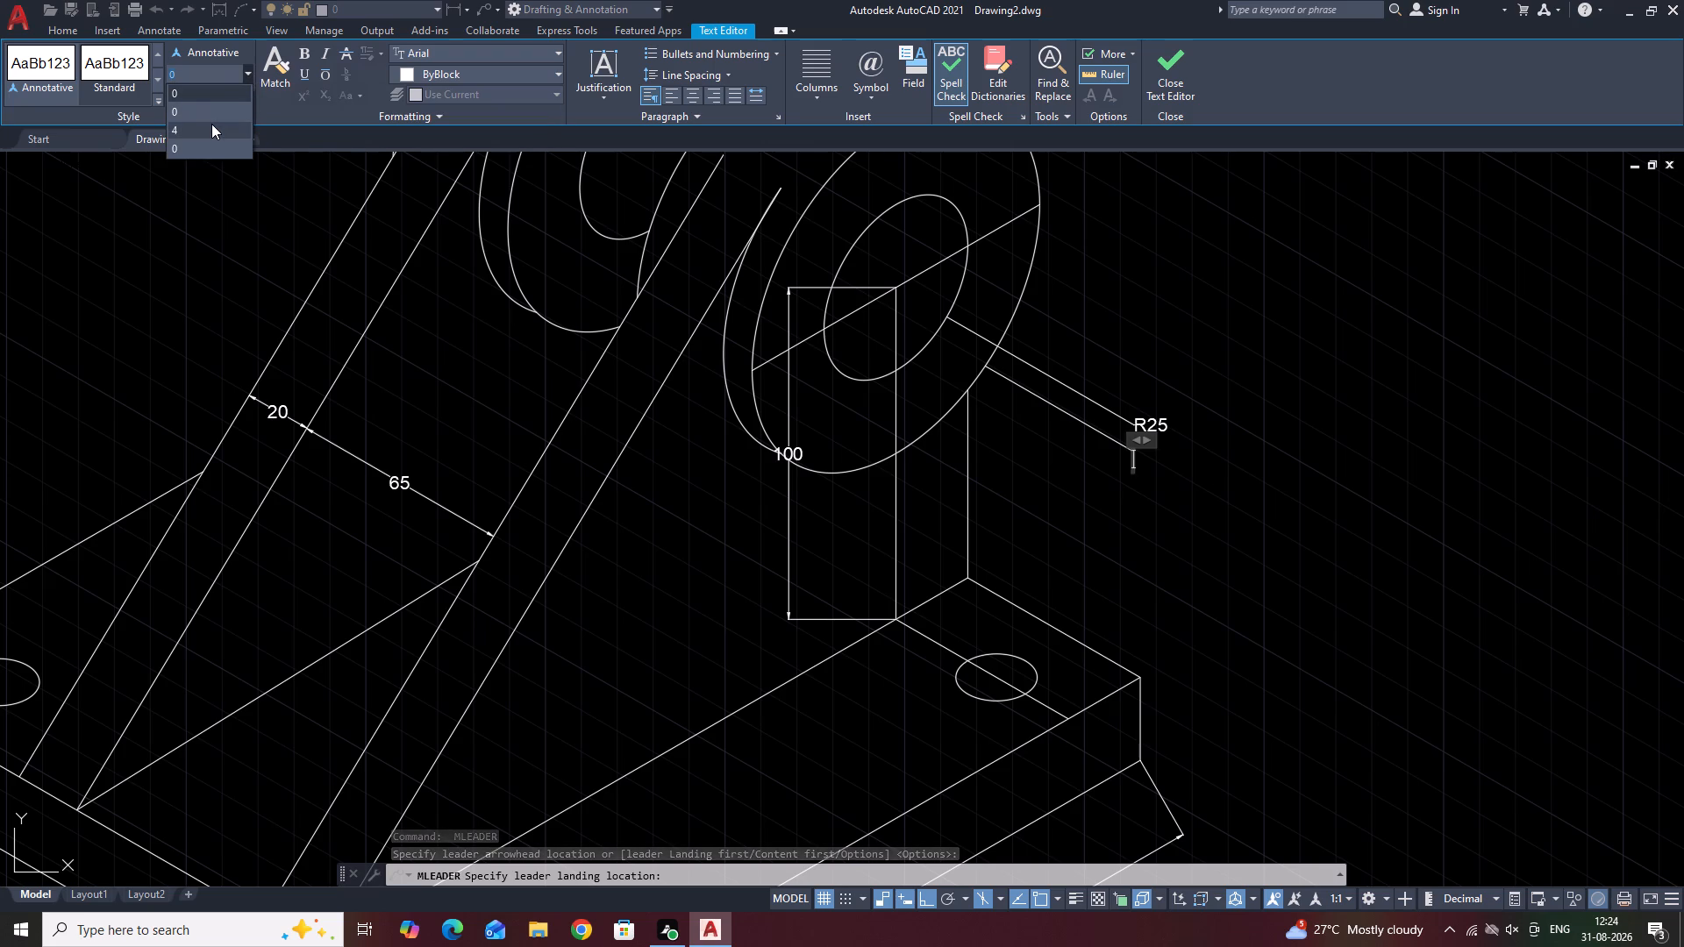
click(211, 124)
key(r)
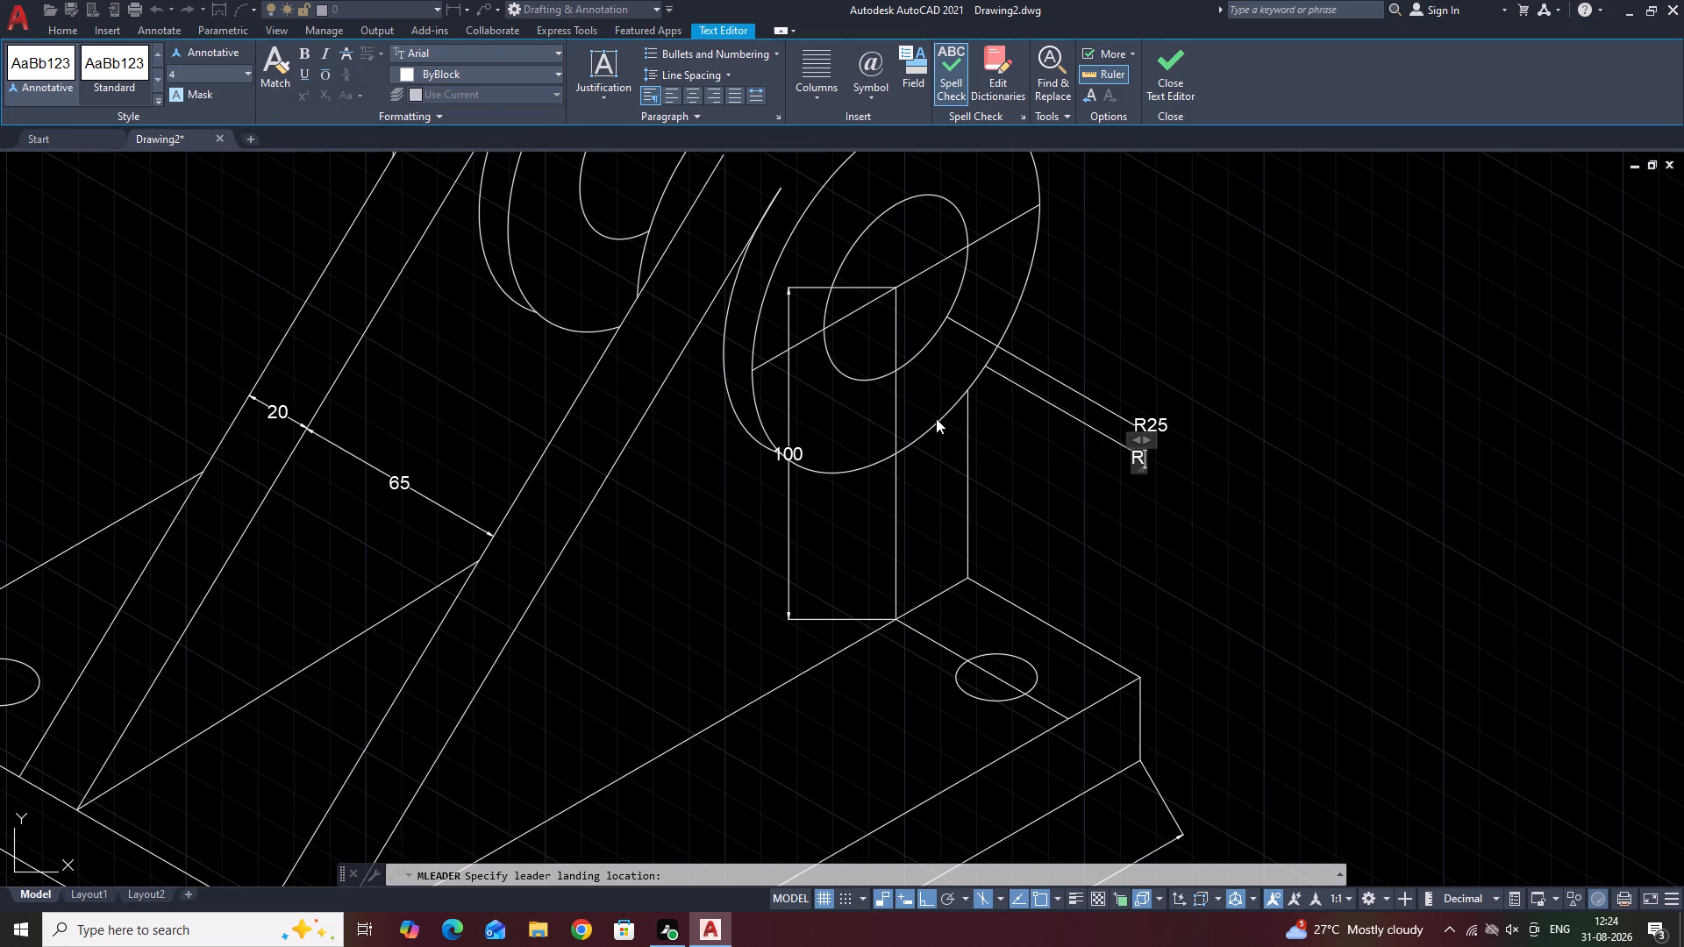
text(50)
click(1242, 450)
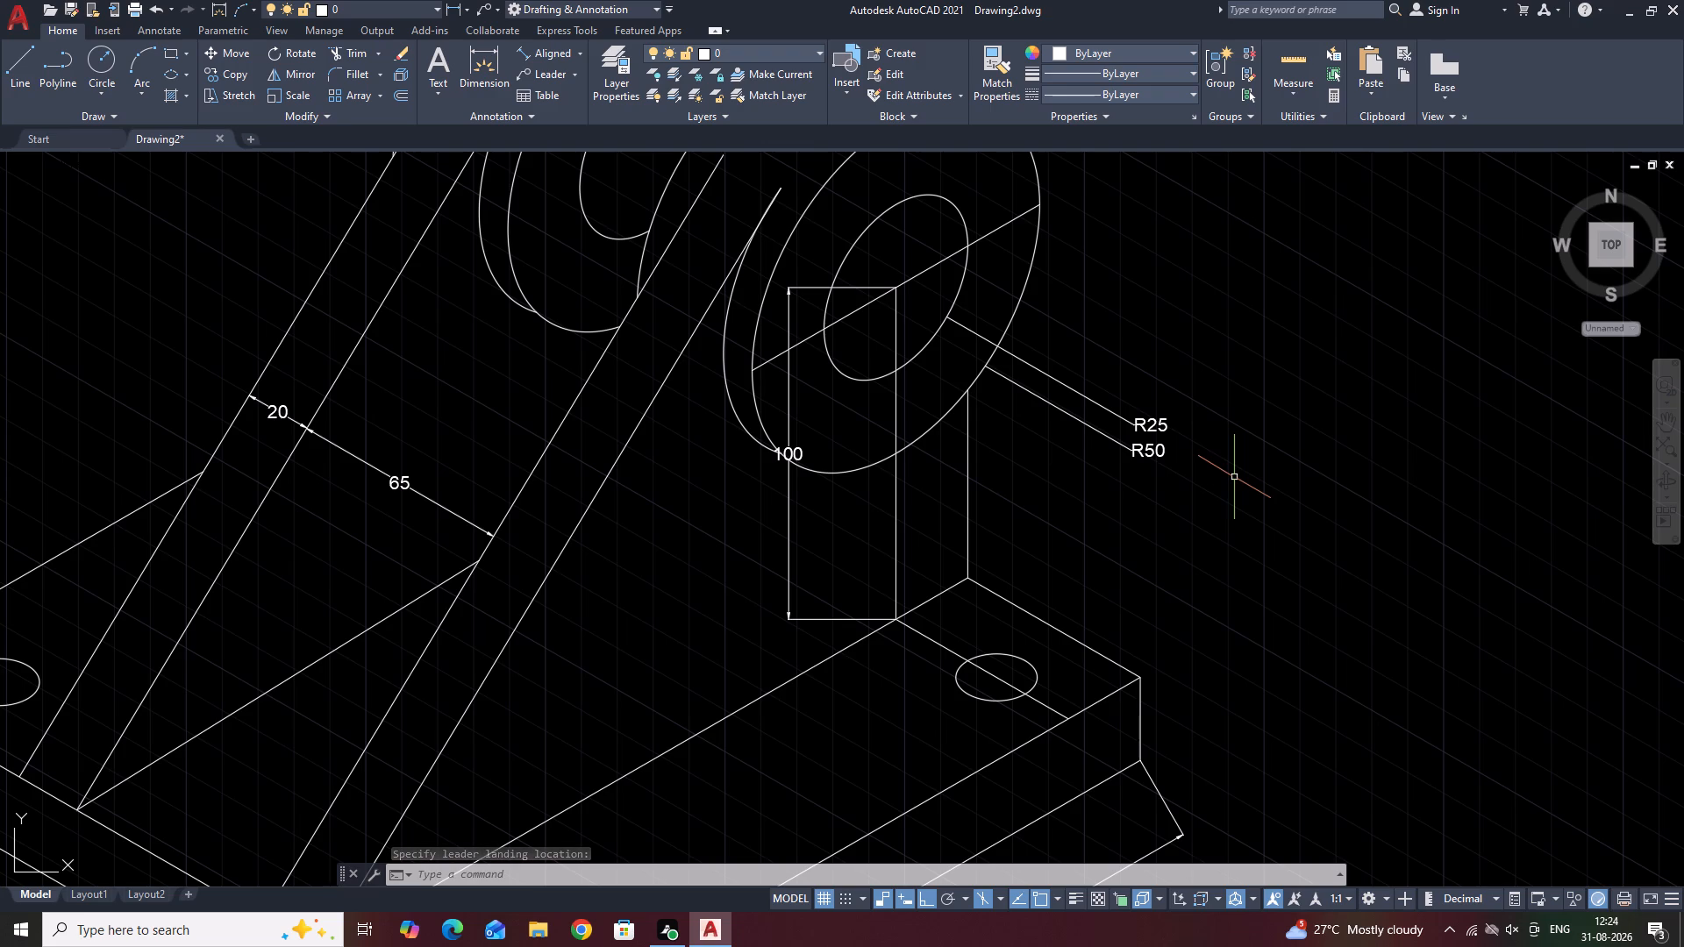
Add a vertical multileader rising from the base's leftmost hole to above the base, with the text R10 at height 4.
middle_drag(1043, 503, 1652, 573)
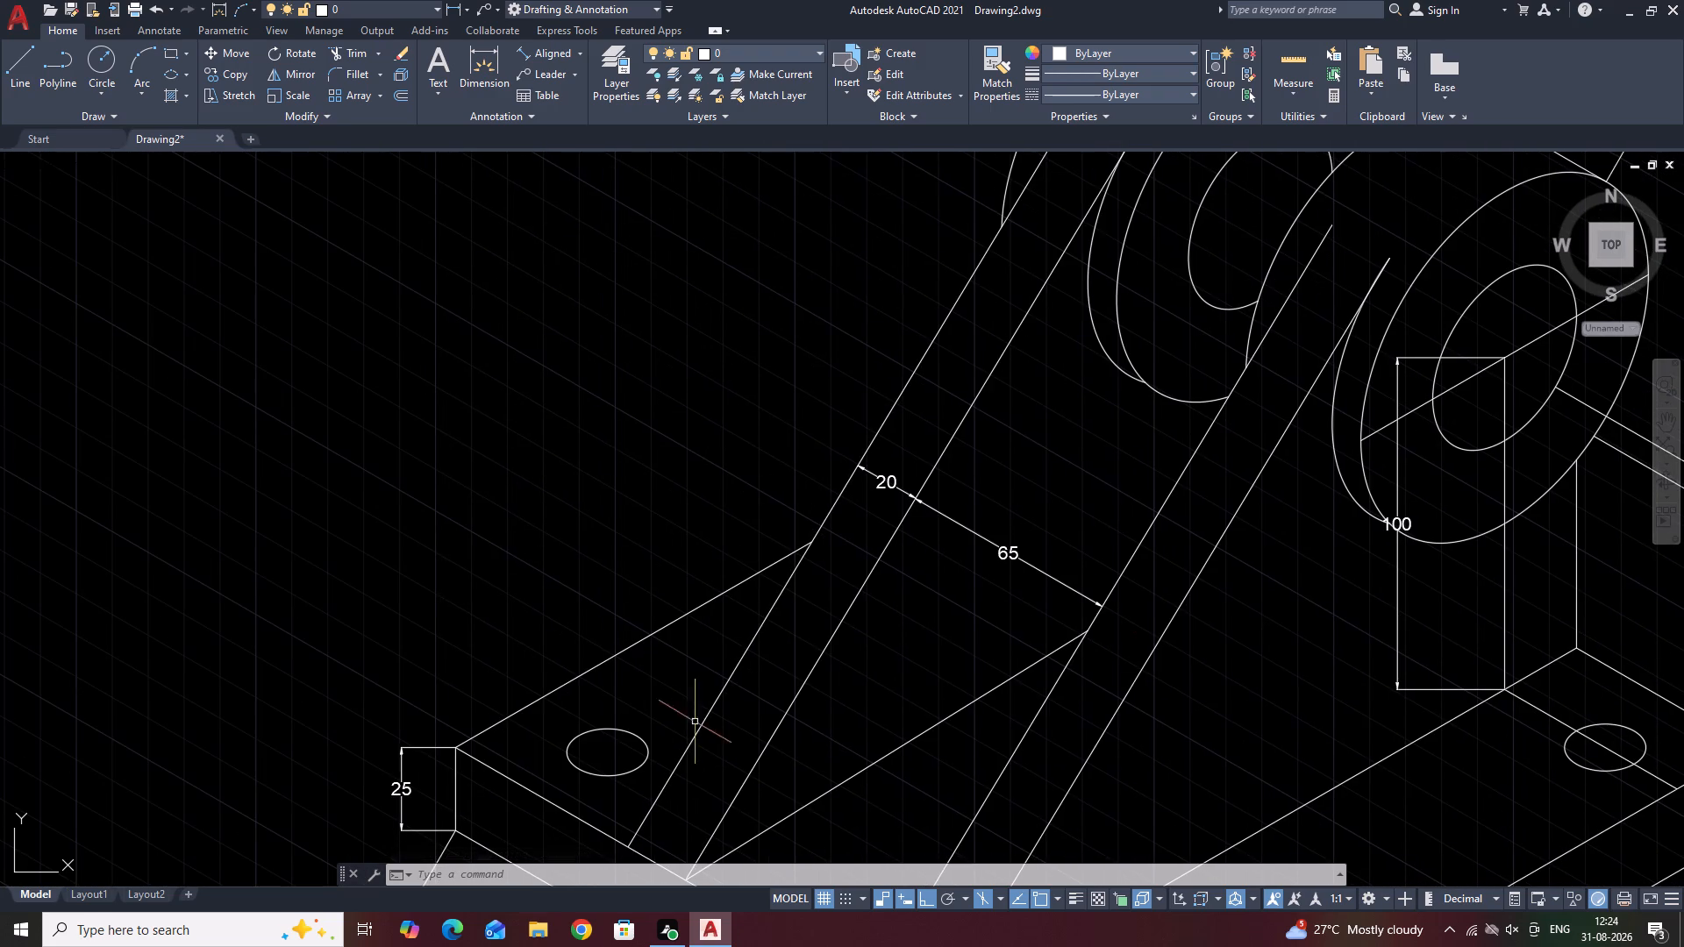
key(space)
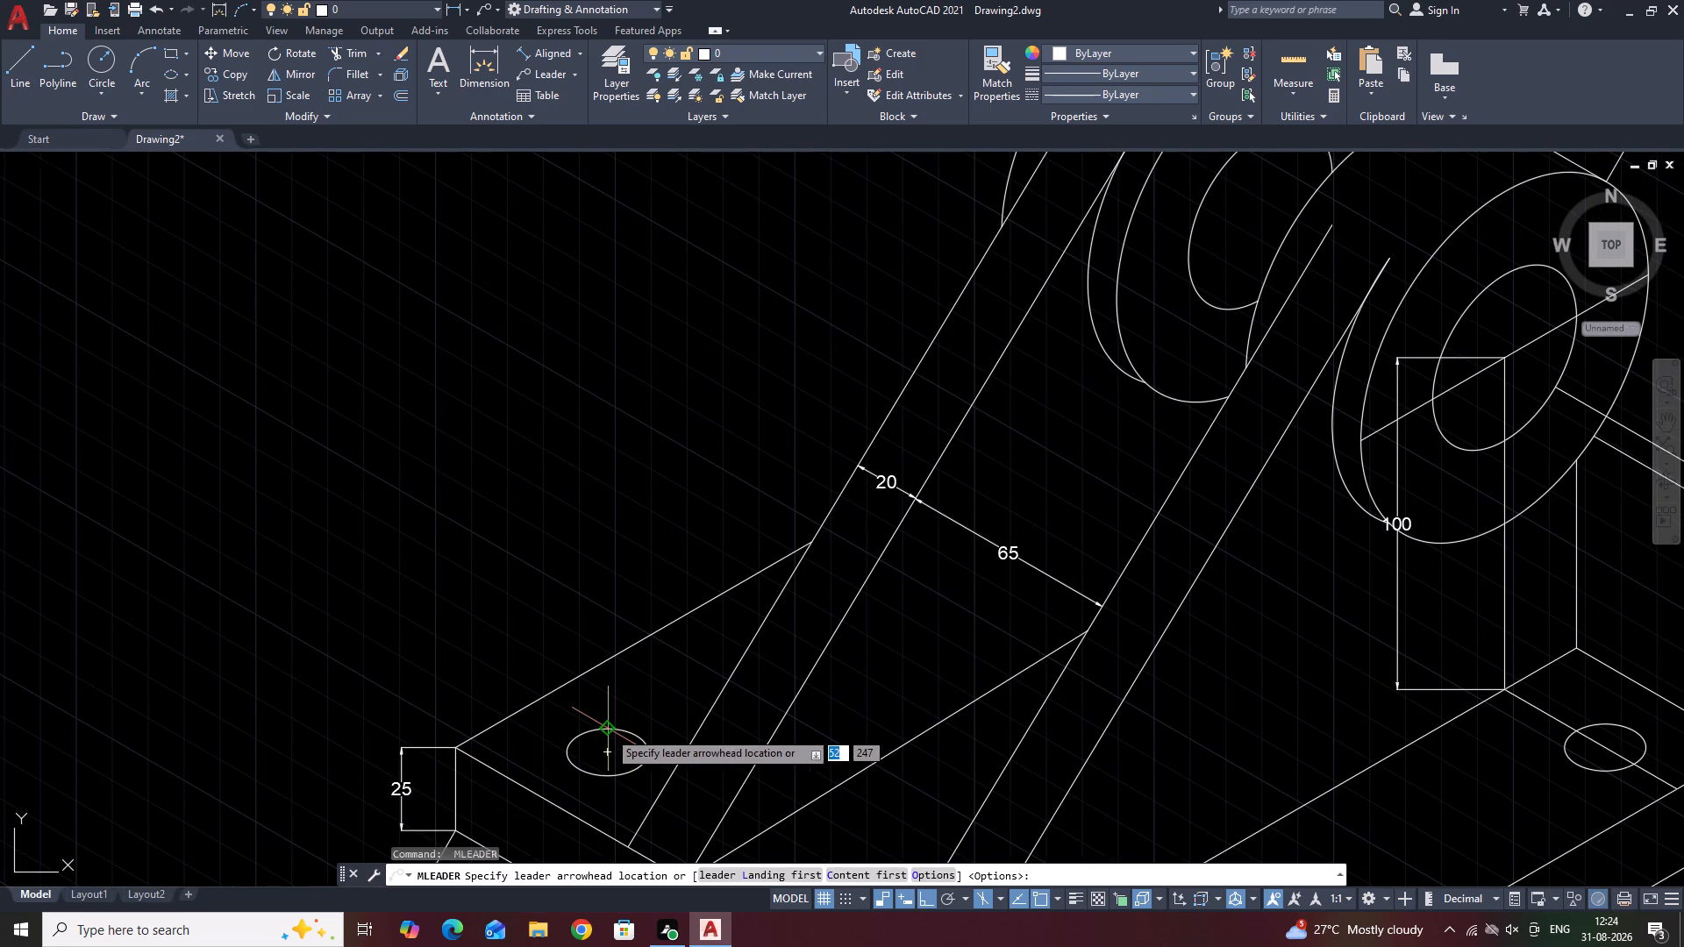
click(607, 730)
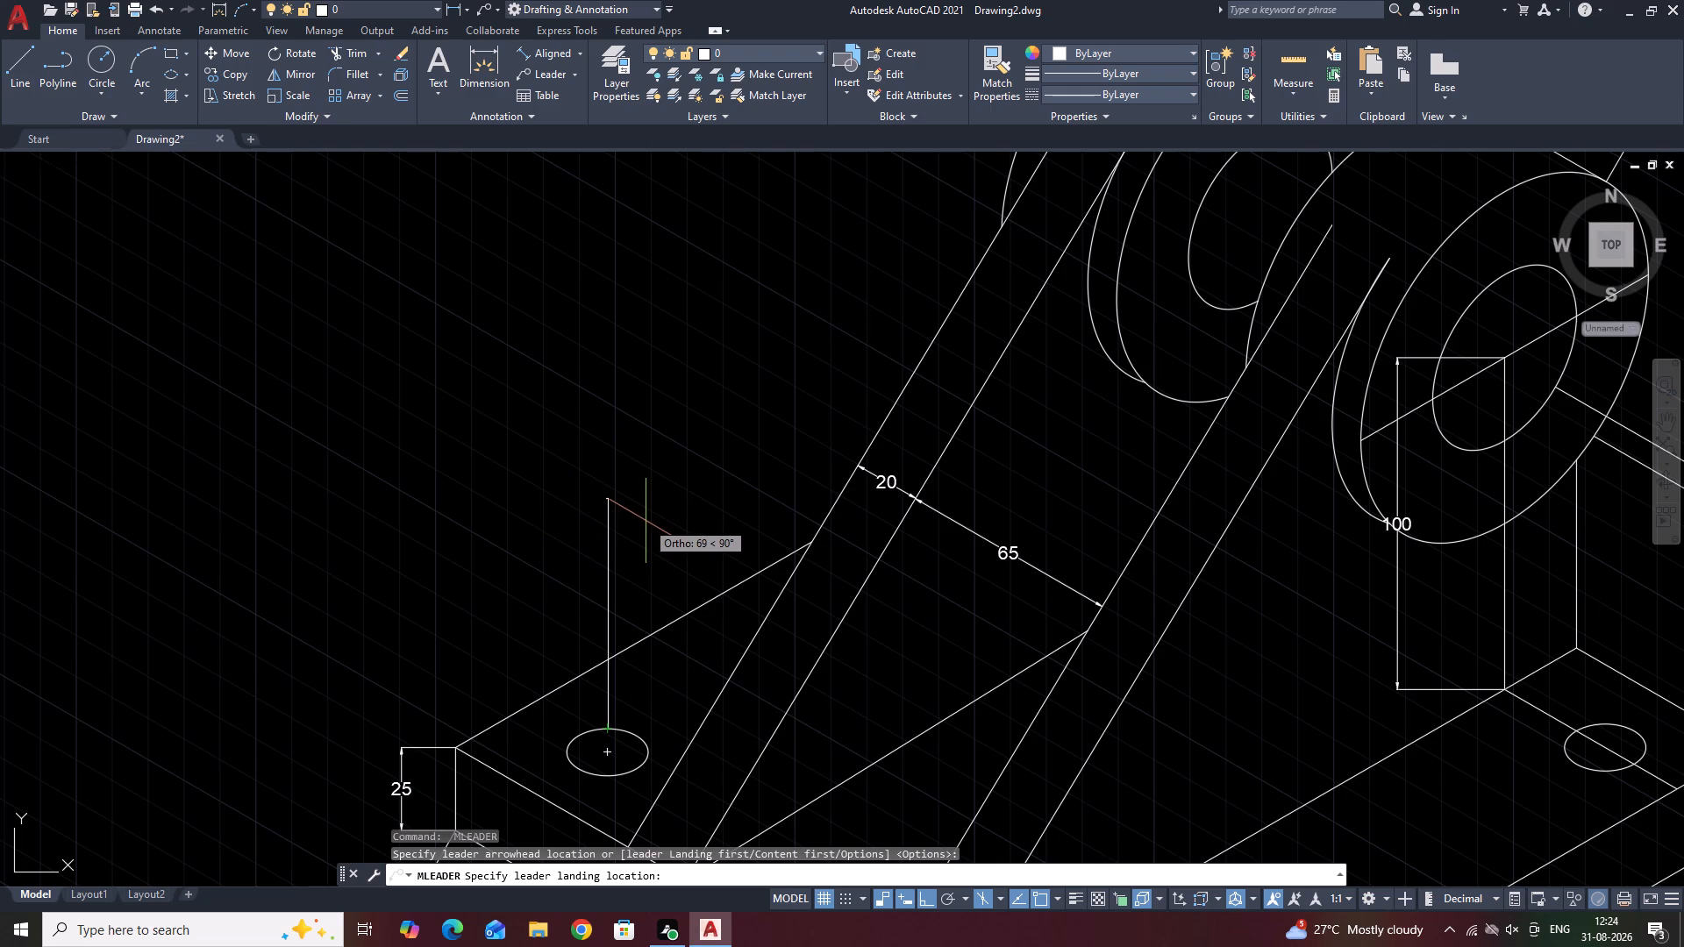
key(F5)
key(F5)
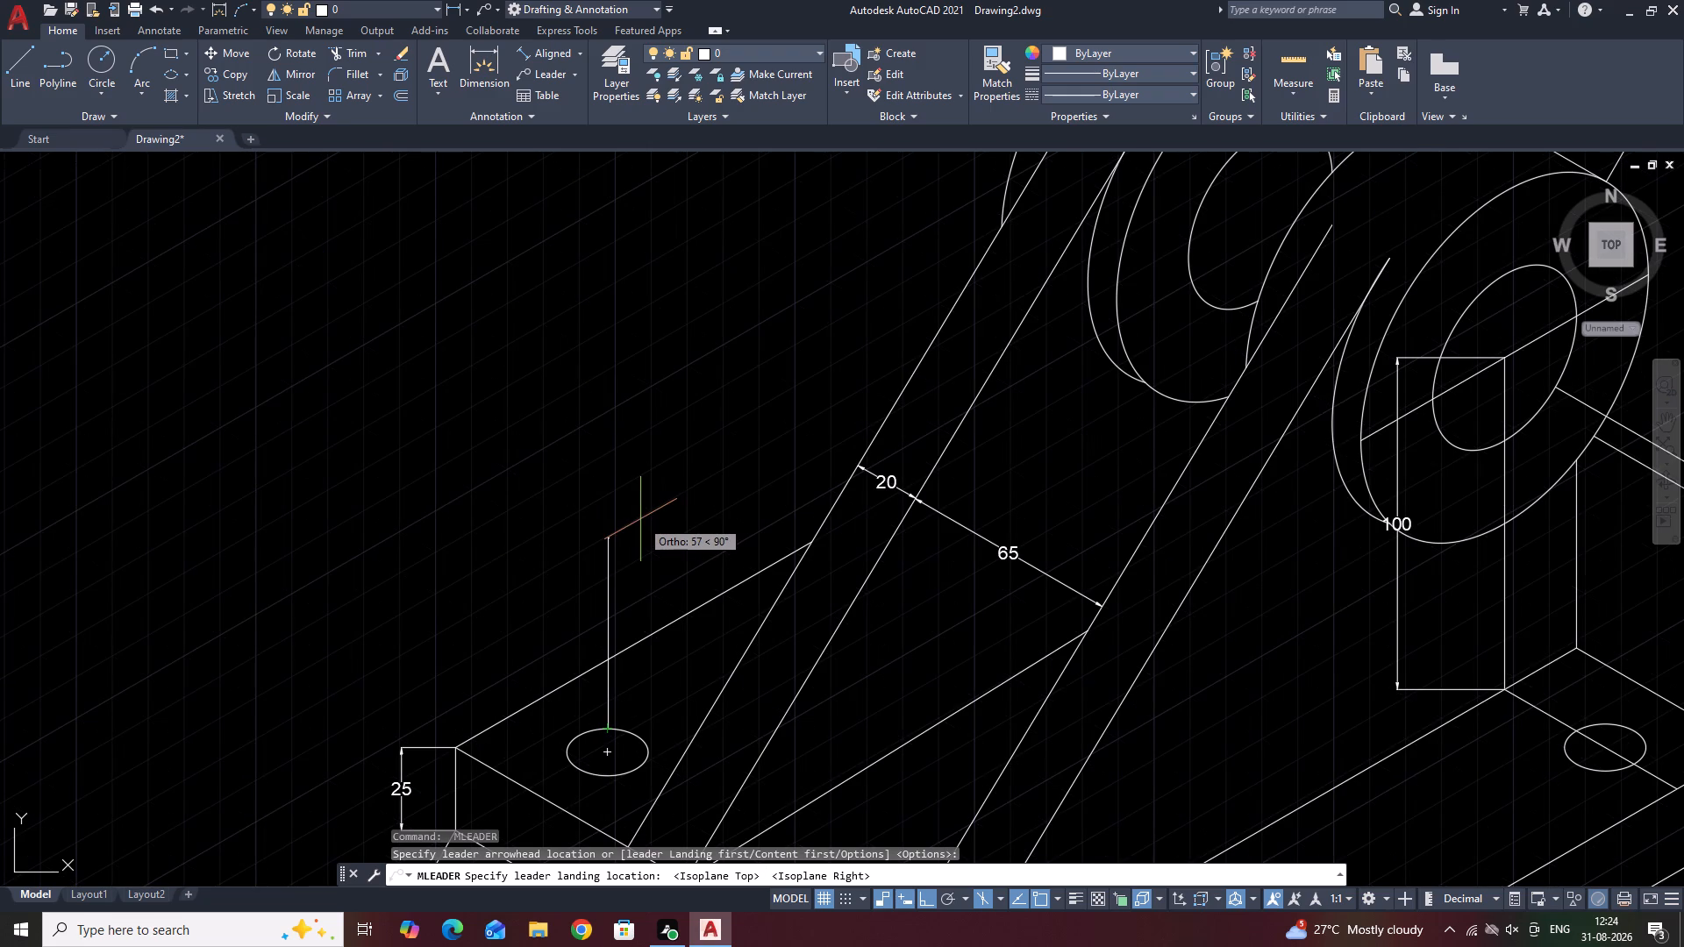
key(F5)
click(609, 525)
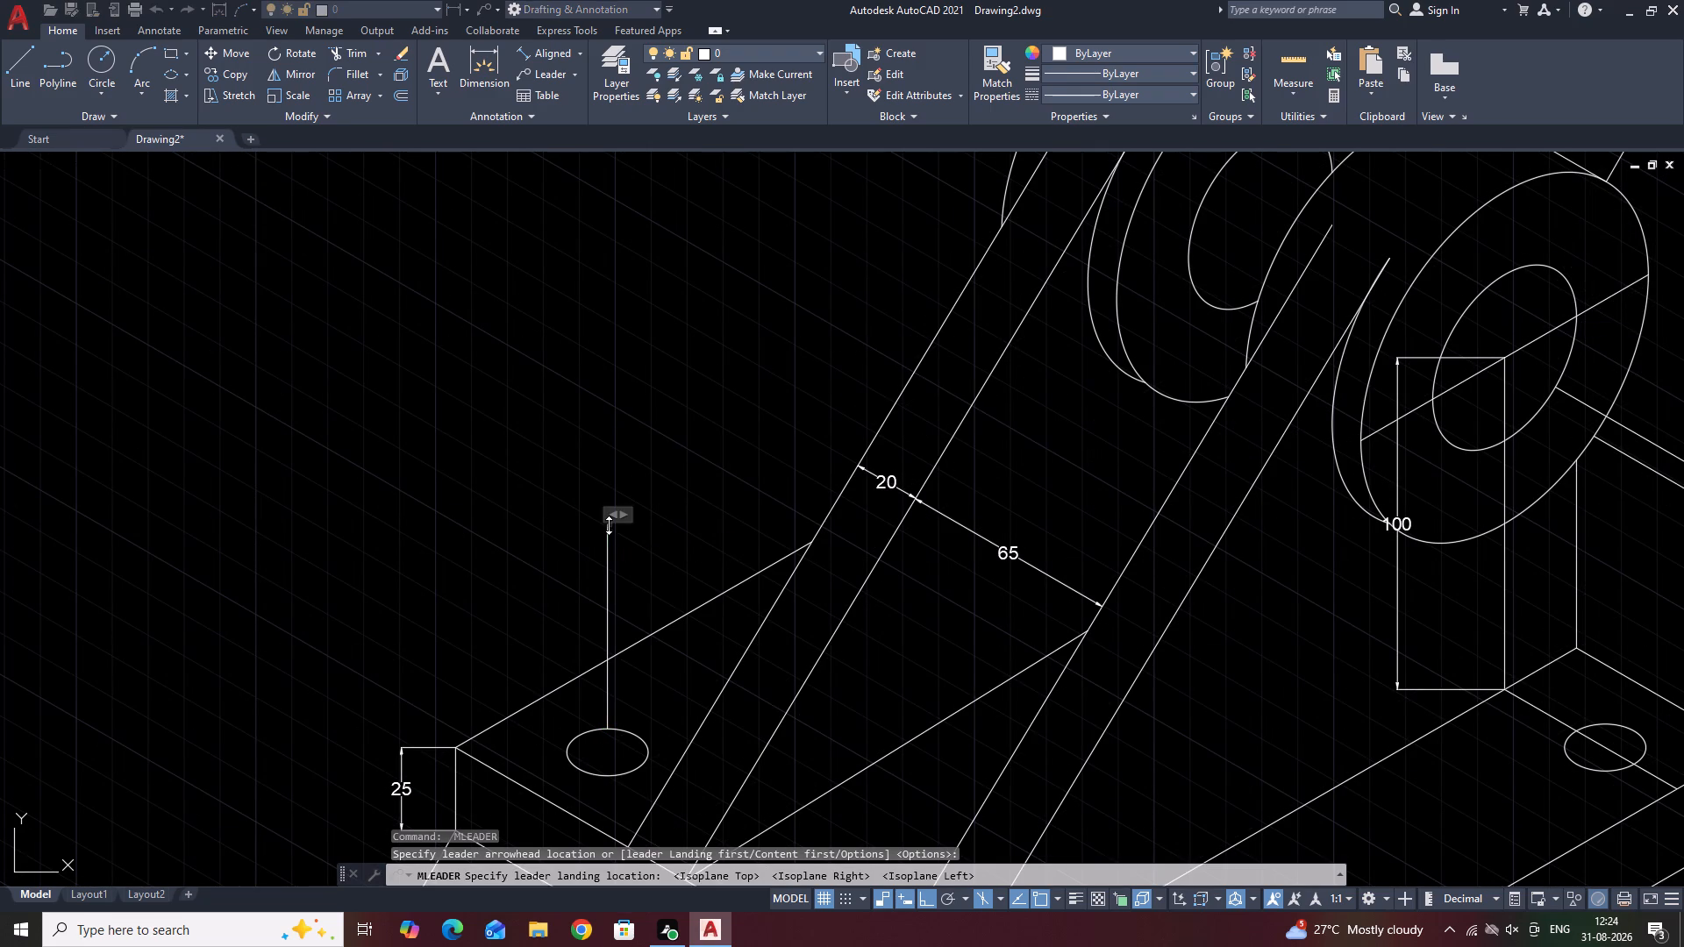
click(239, 70)
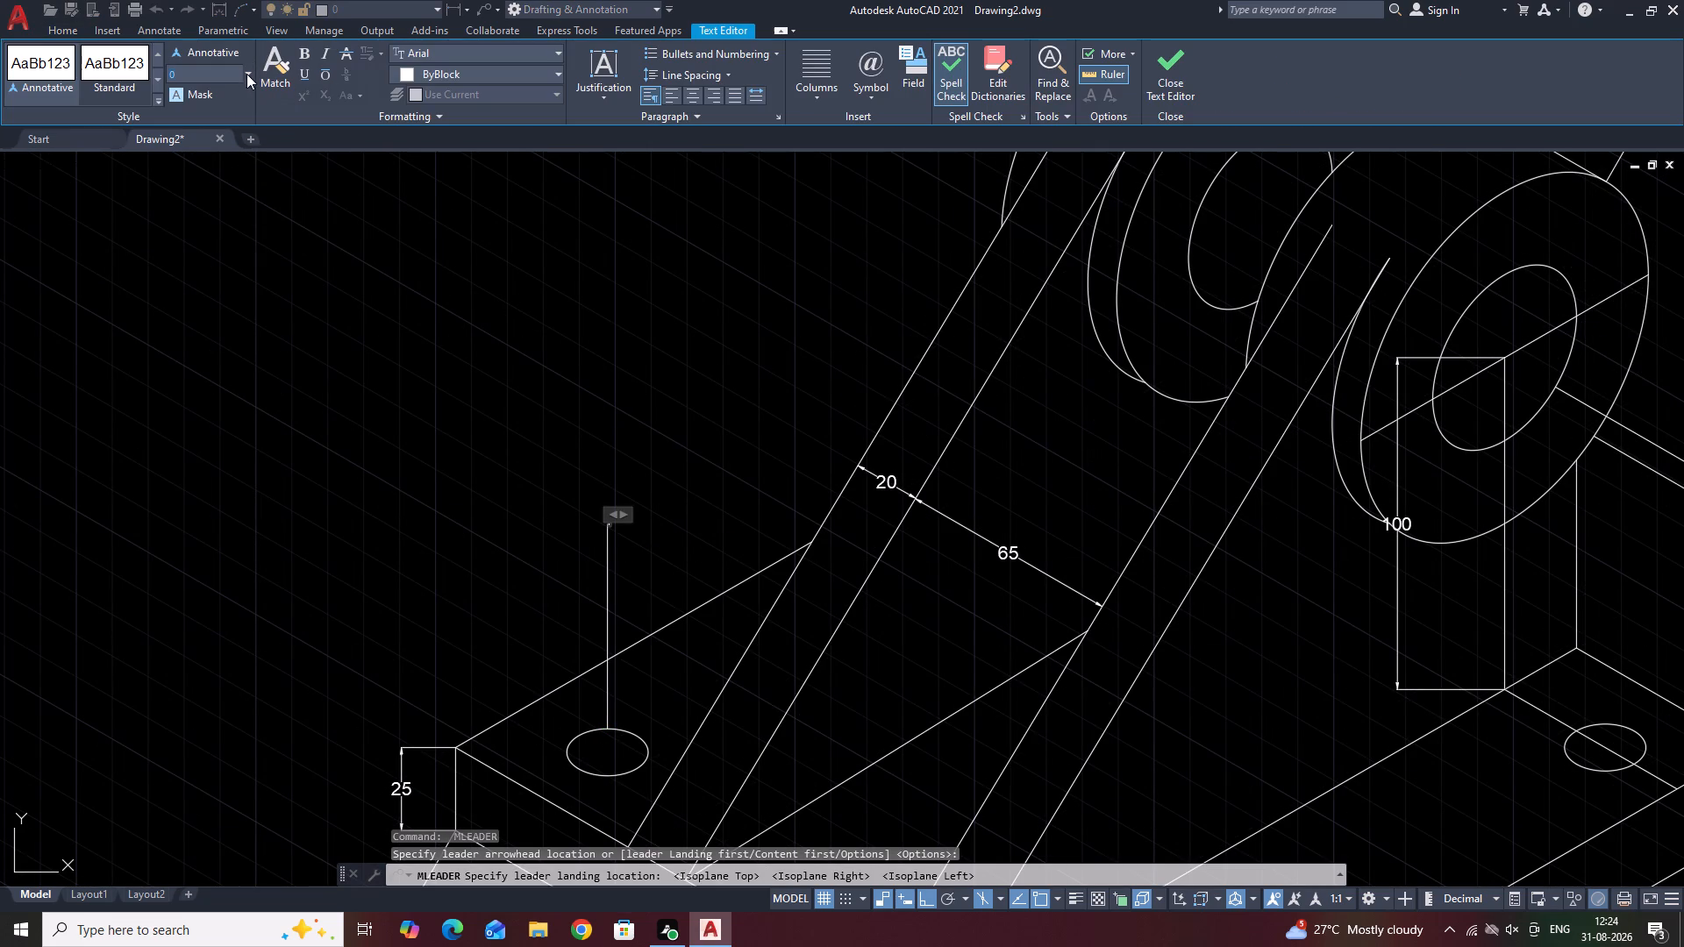
click(246, 74)
click(218, 125)
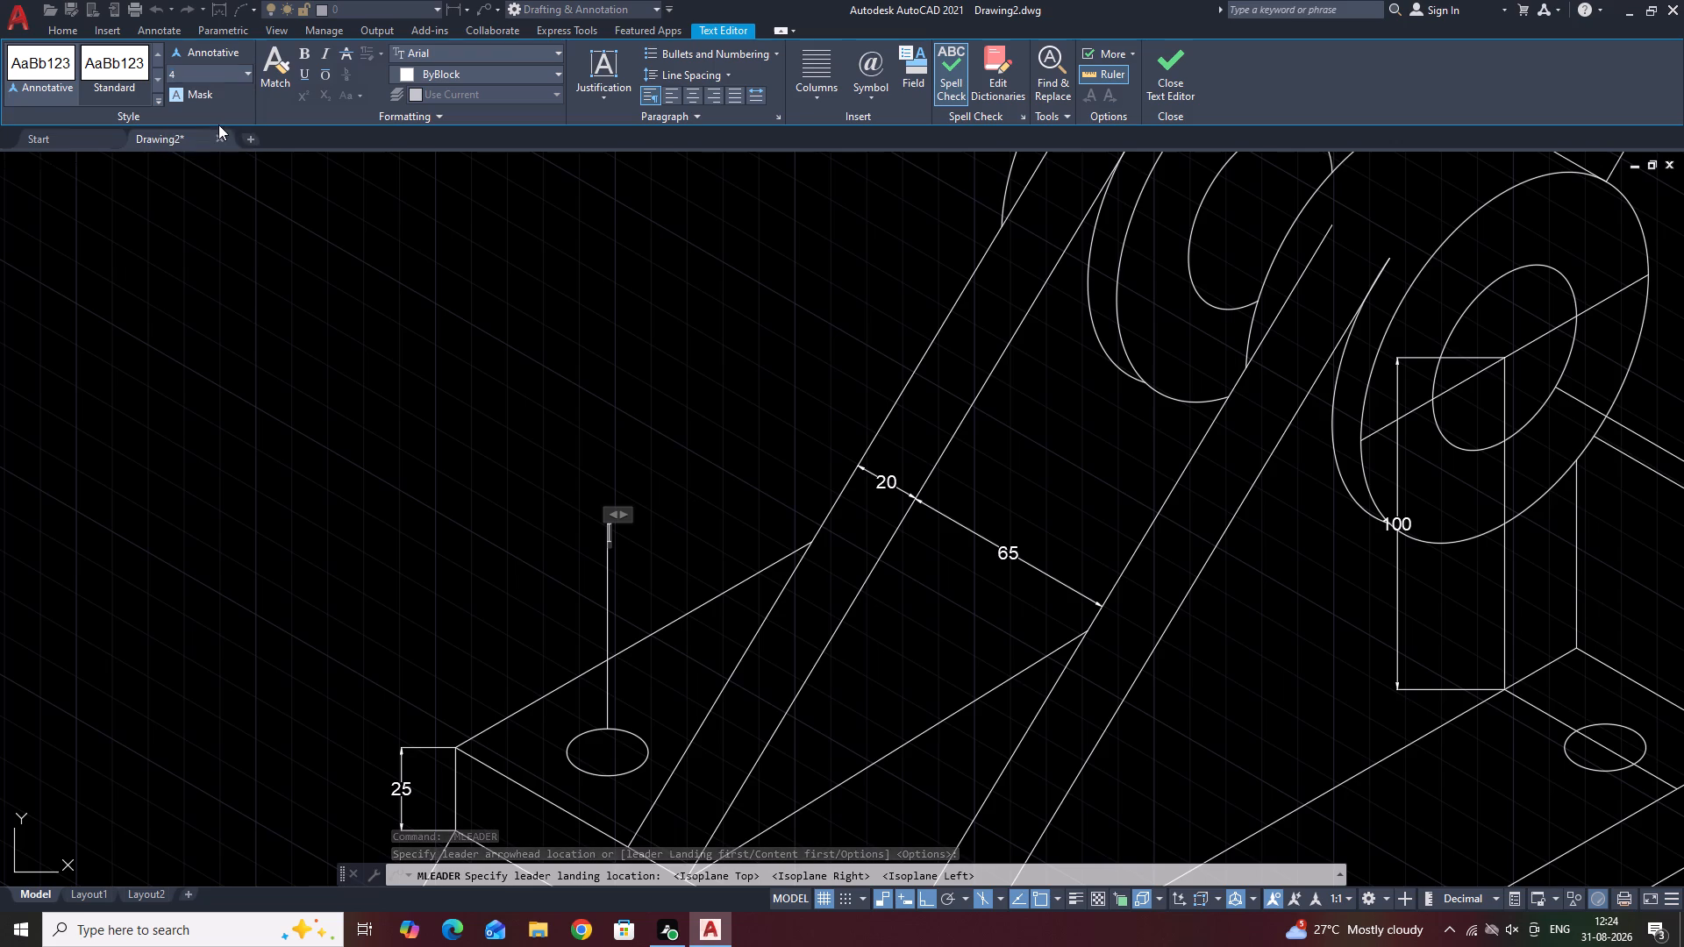
text(R10)
click(571, 367)
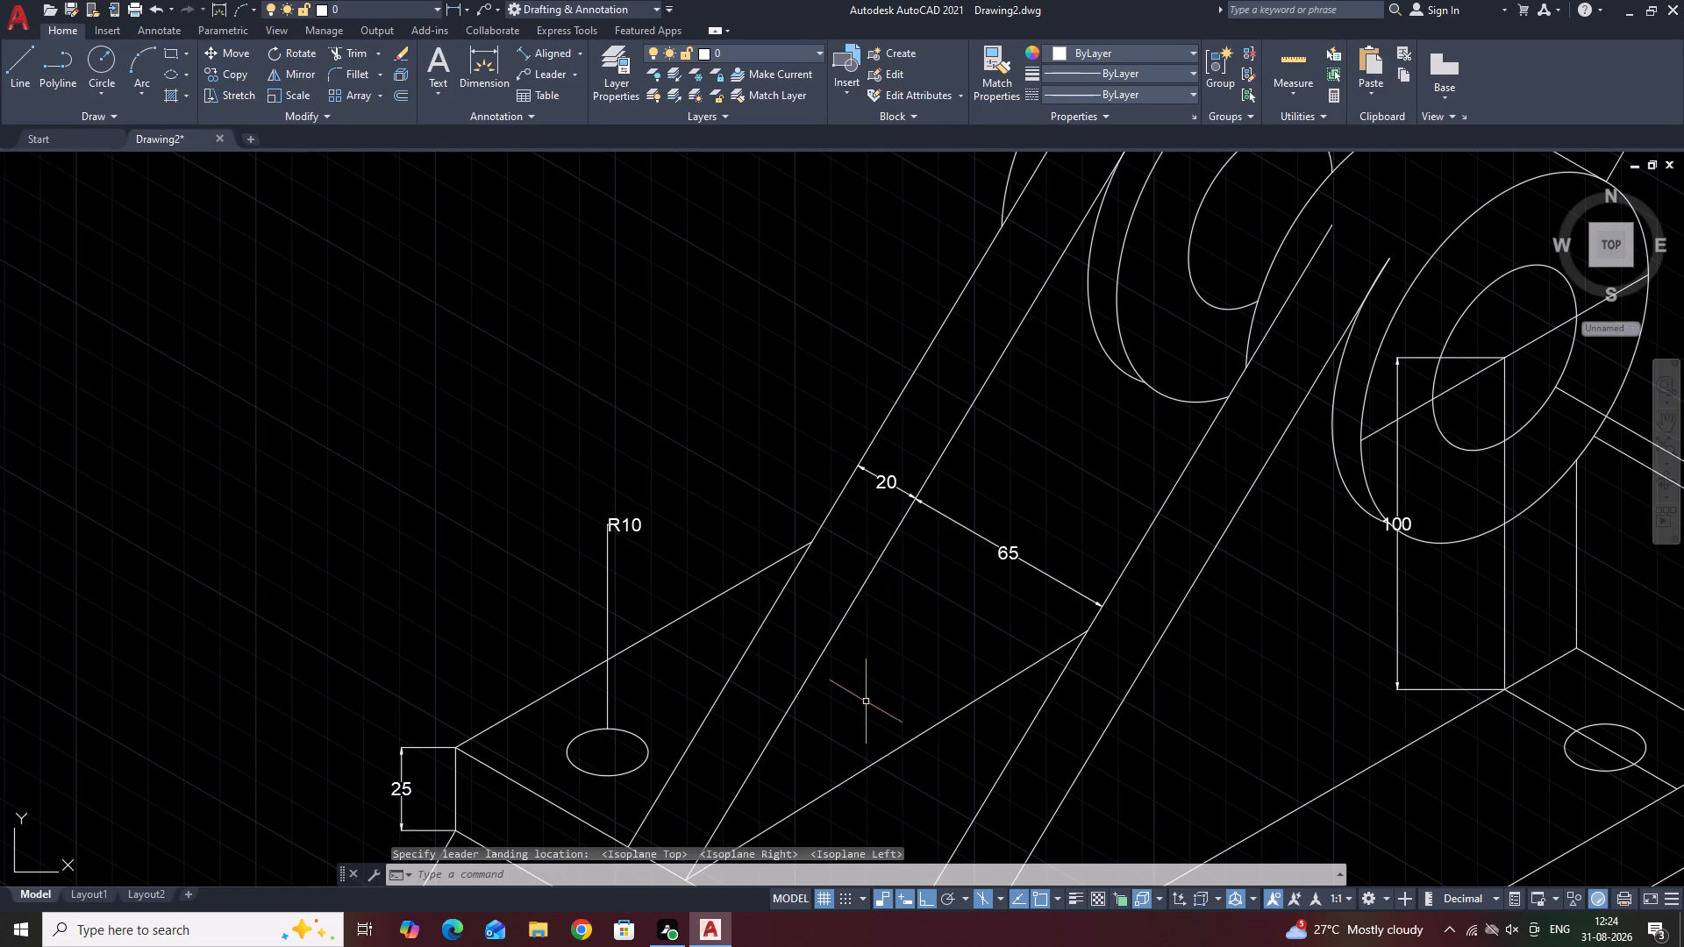
Oblique both 225 base-length dimensions so their extension lines run parallel to the base's vertical front corner edge.
scroll(890, 648, down, 2)
middle_drag(898, 659, 757, 541)
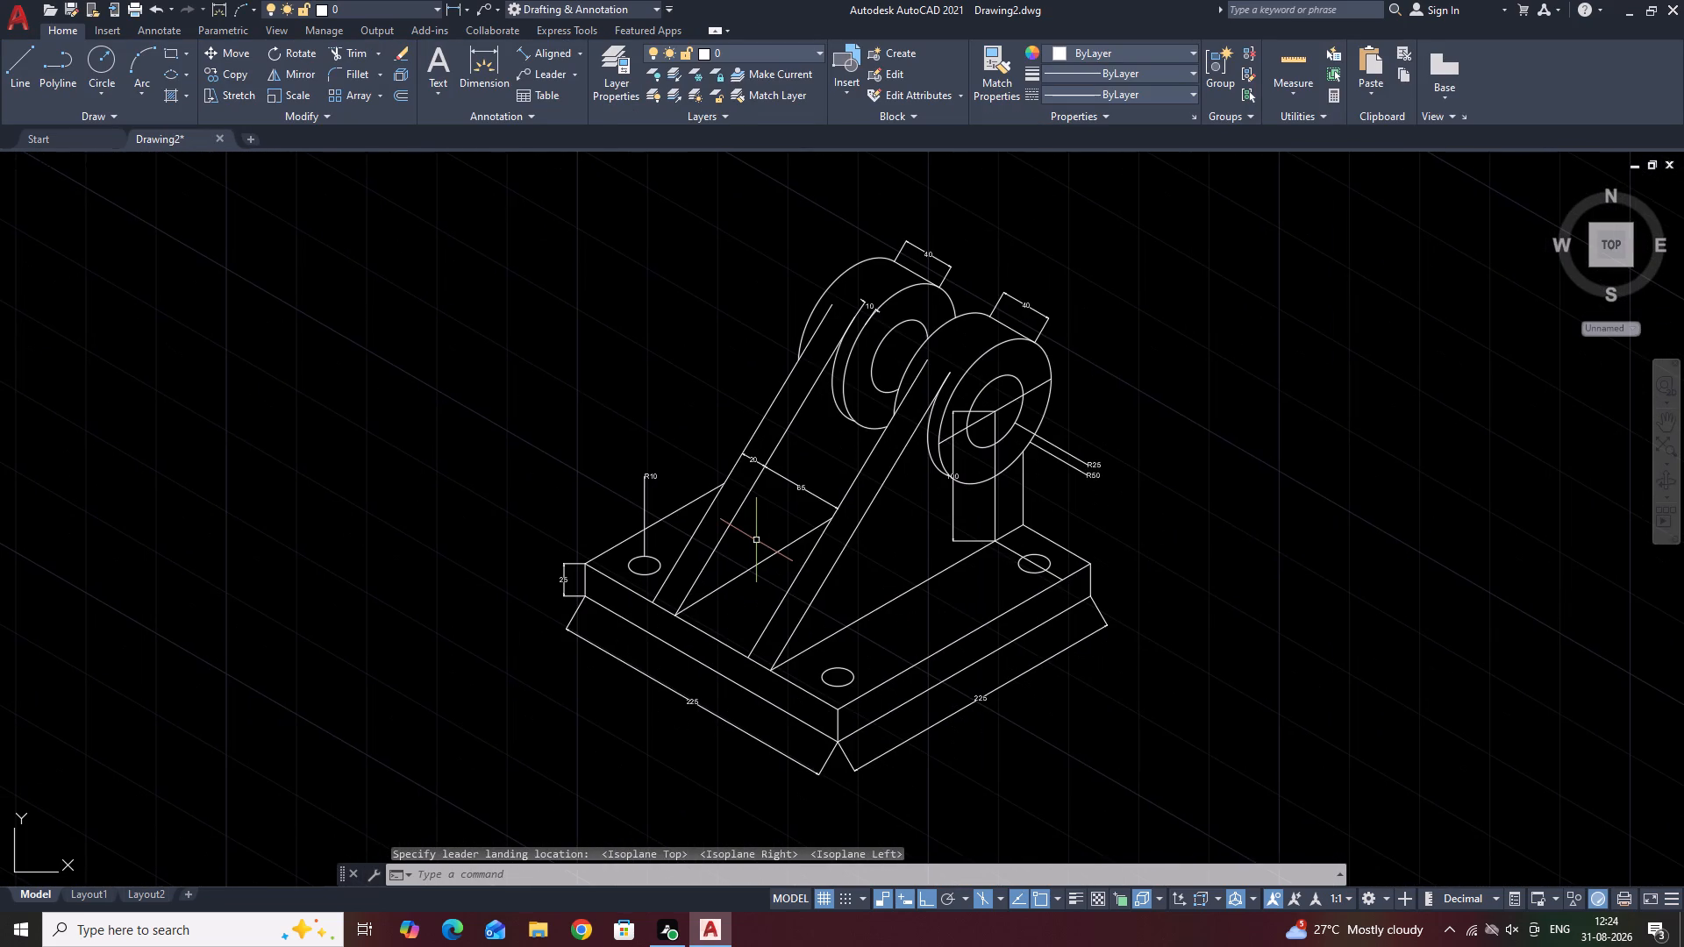
key(d)
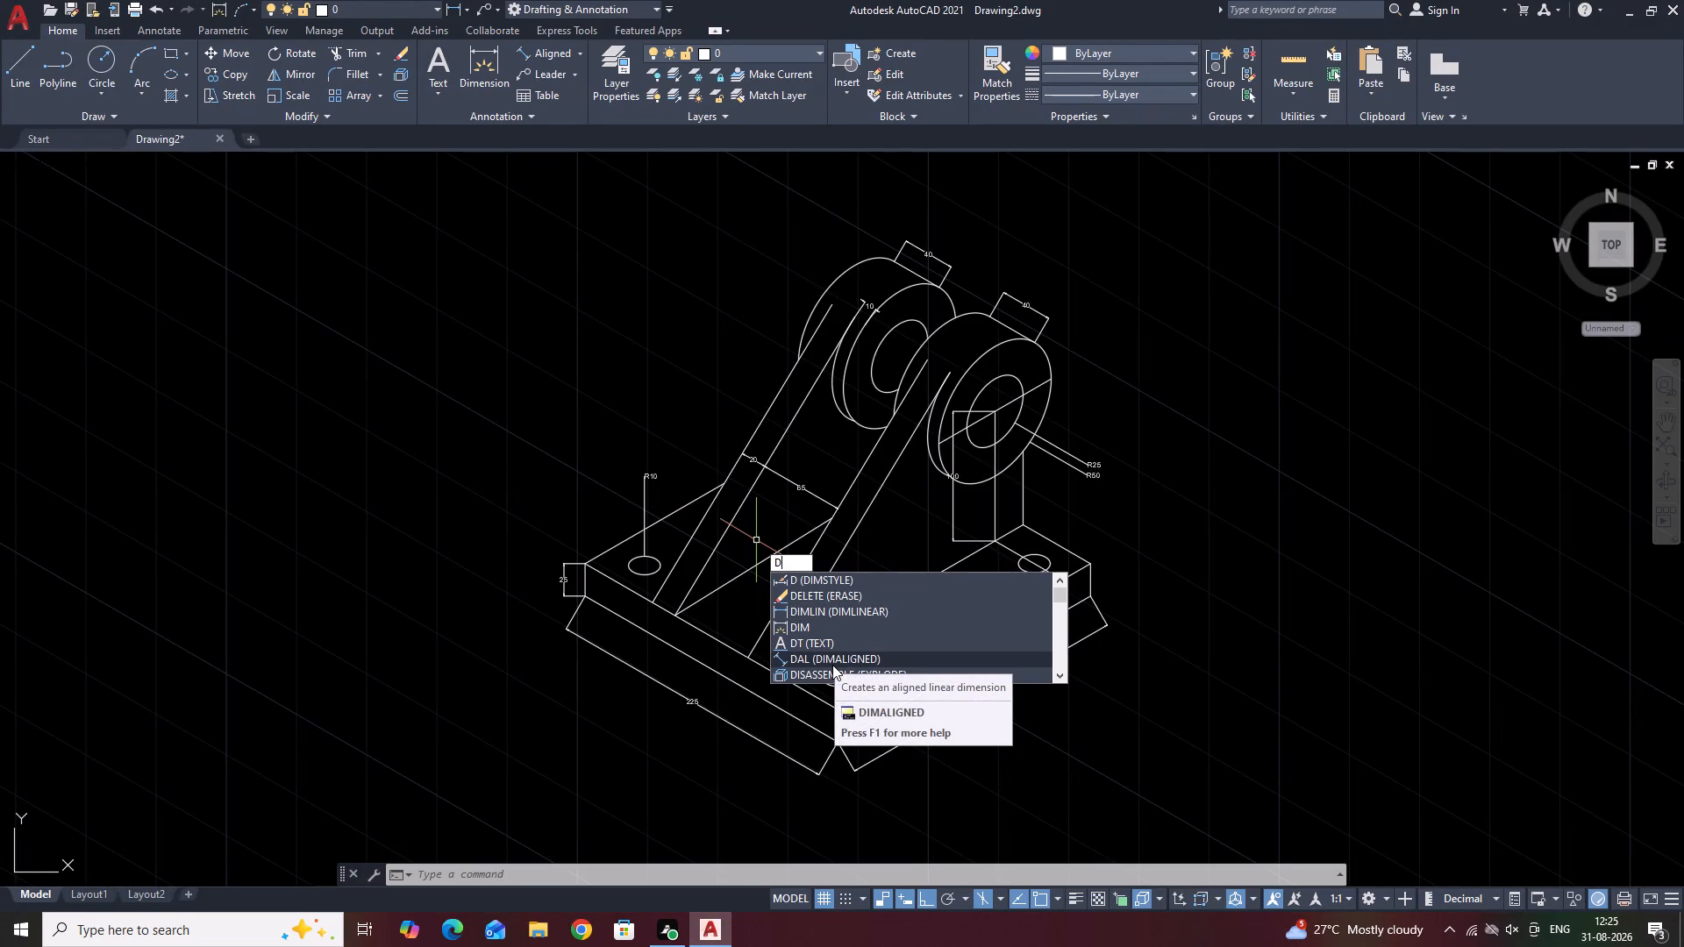
key(i)
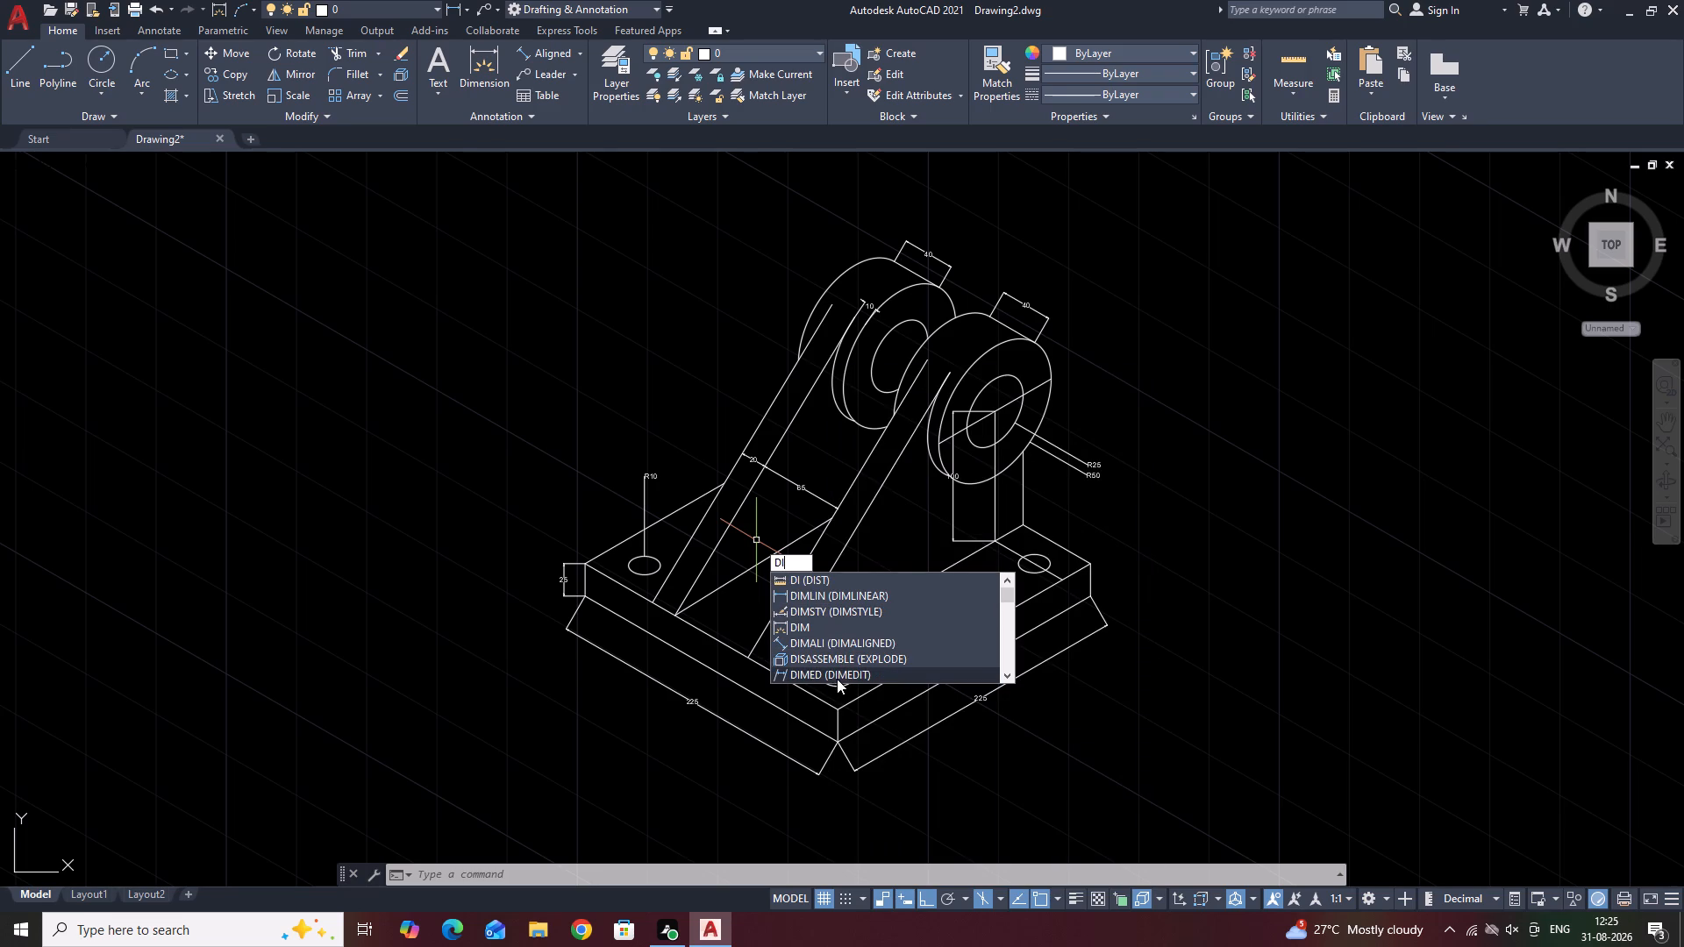
click(840, 673)
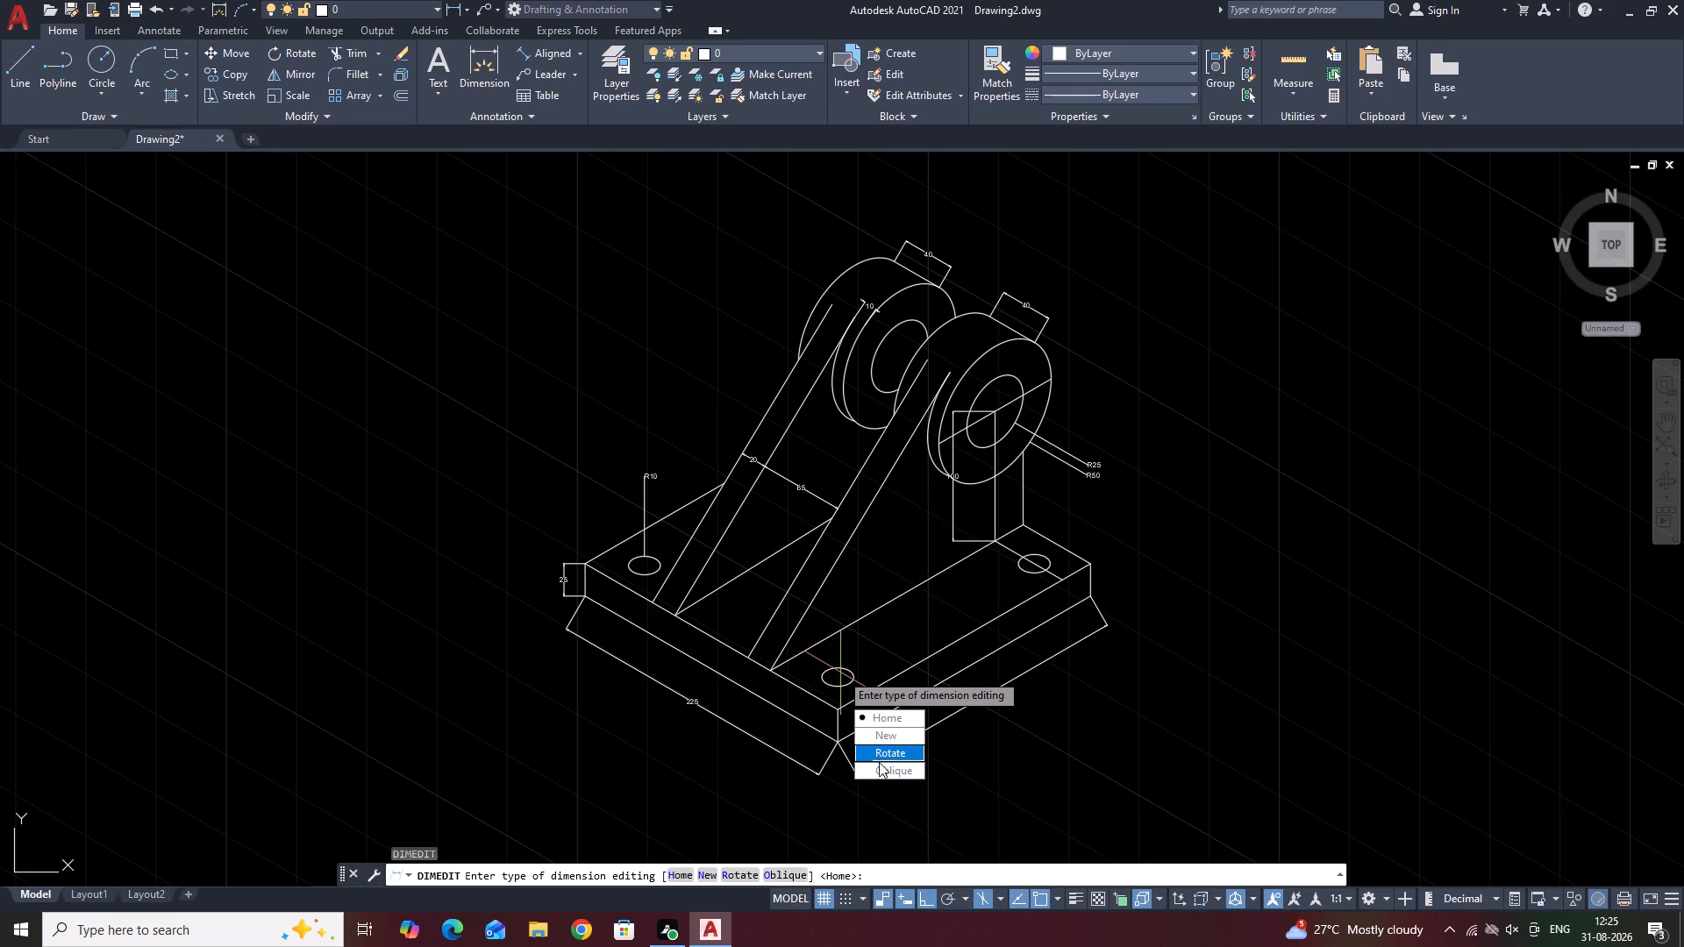
drag(881, 772, 840, 673)
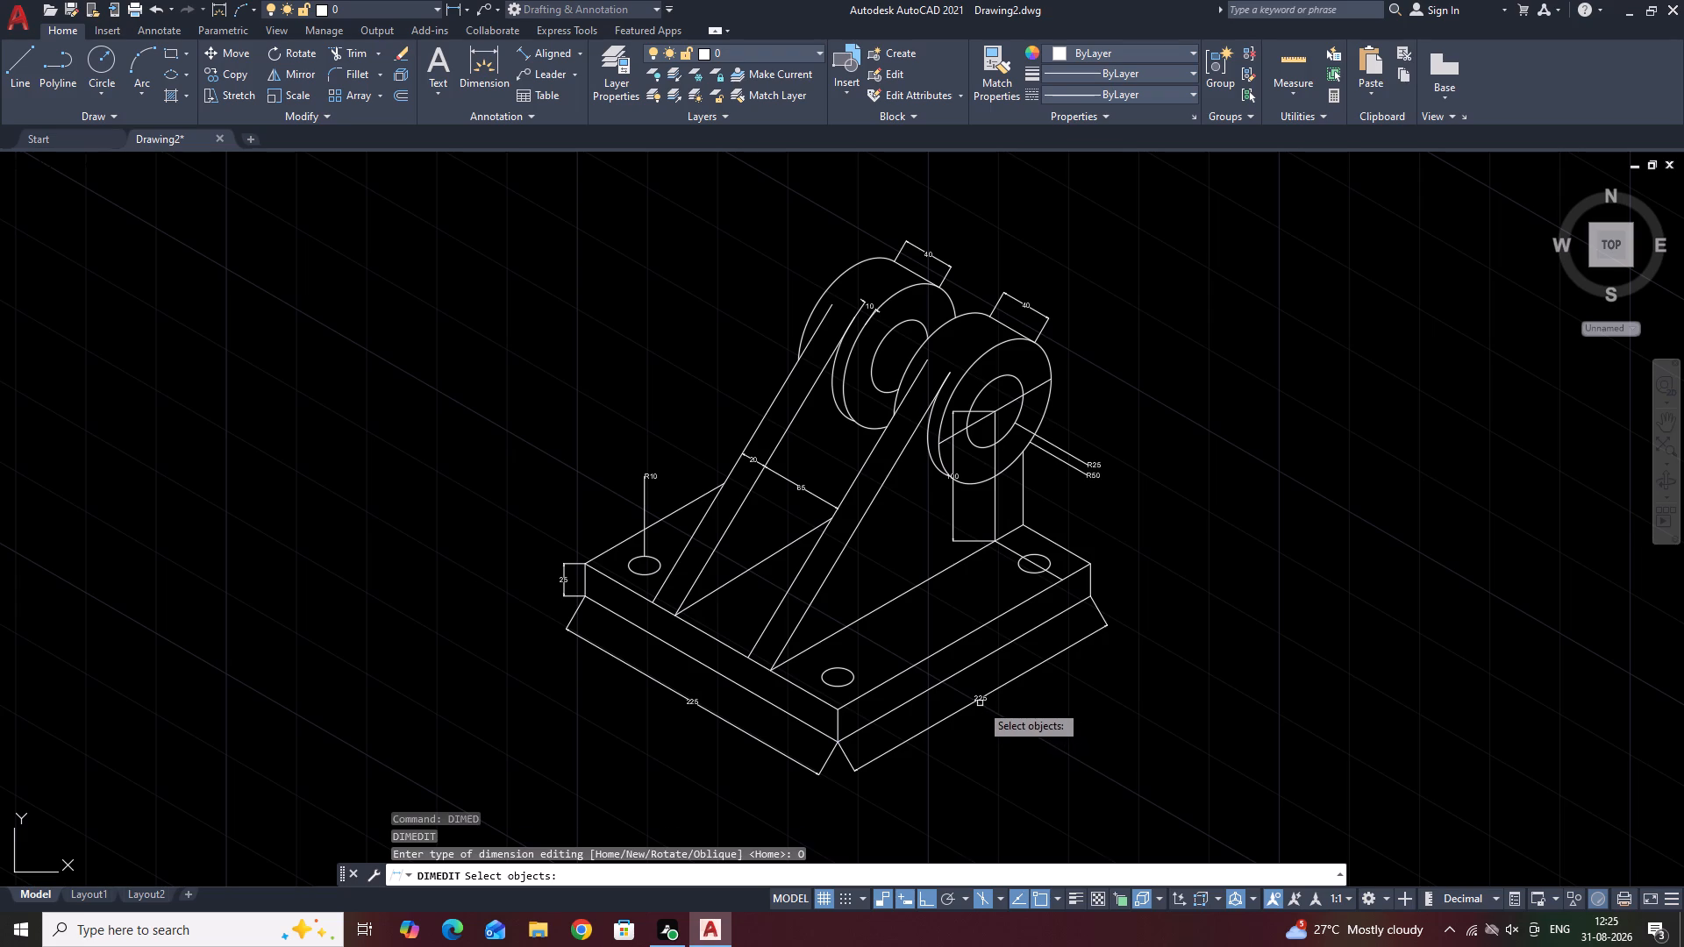
click(980, 703)
click(700, 708)
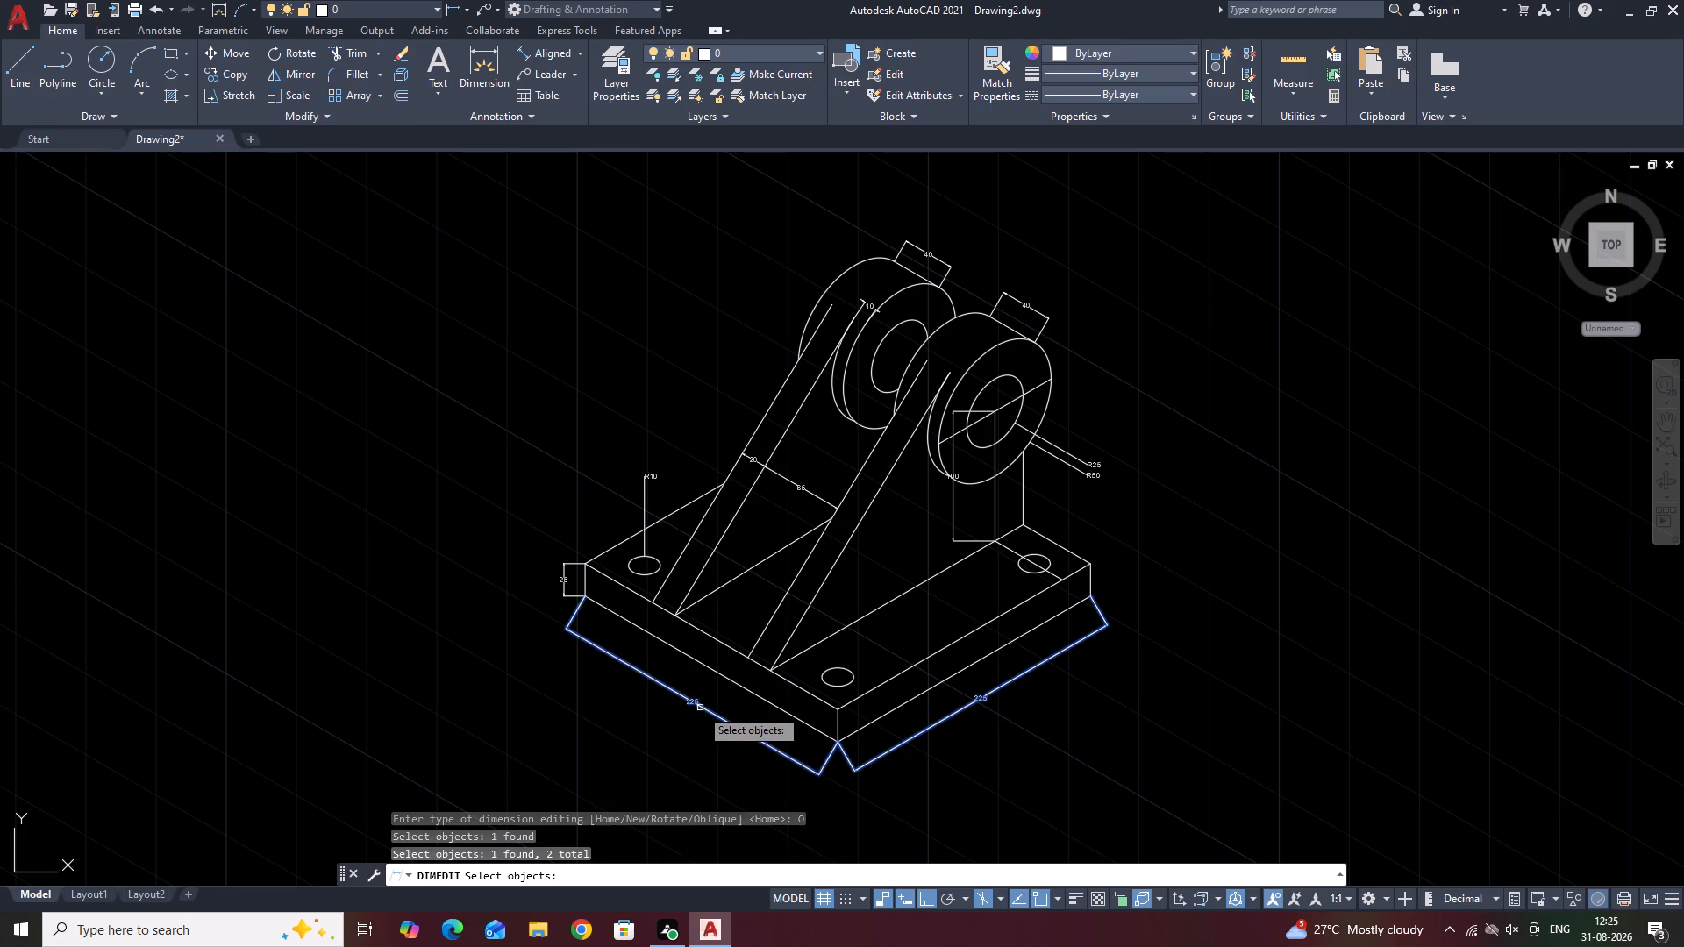
scroll(931, 735, up, 2)
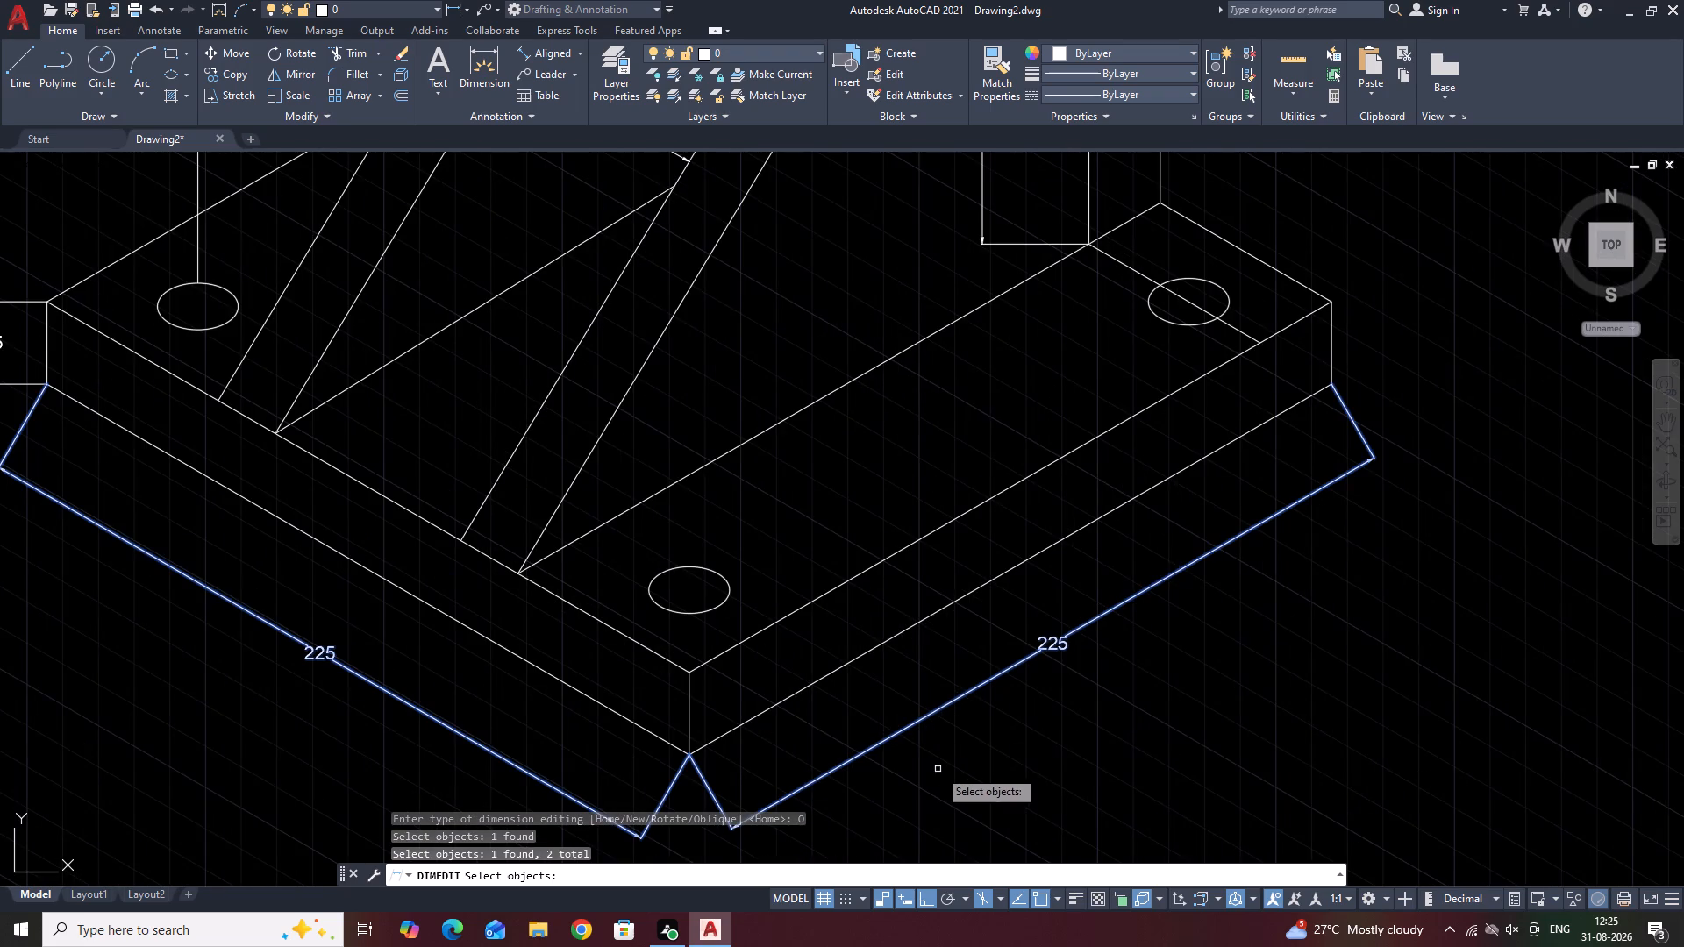
middle_drag(938, 769, 1013, 601)
right_click(1013, 601)
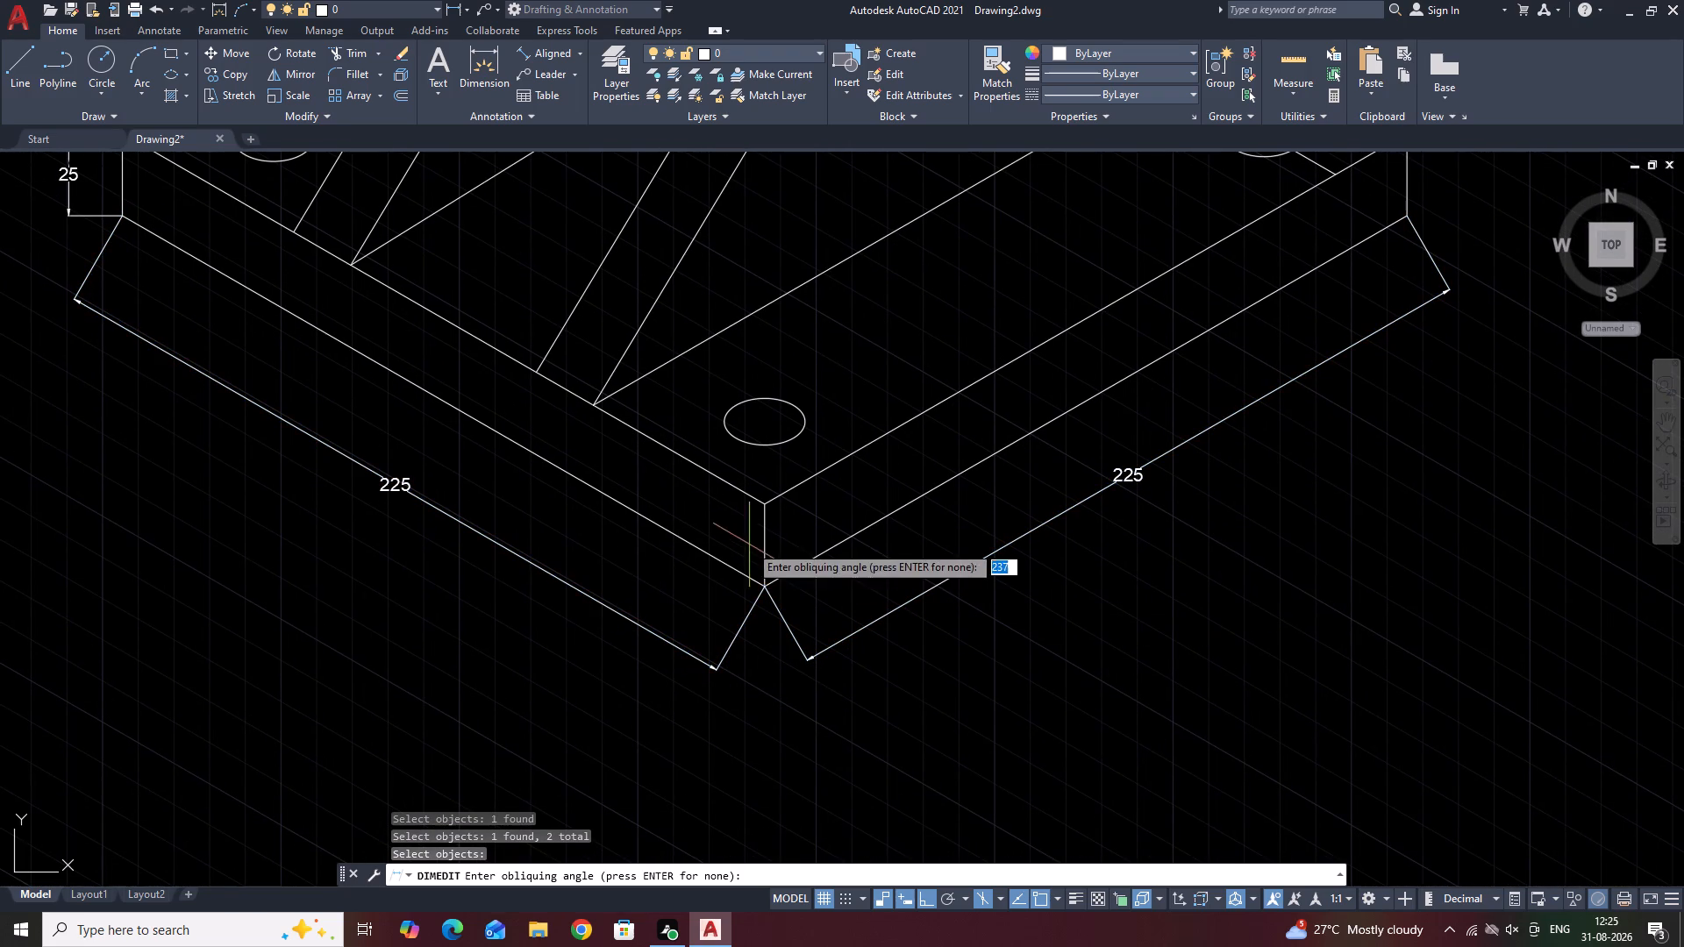
click(762, 526)
click(760, 548)
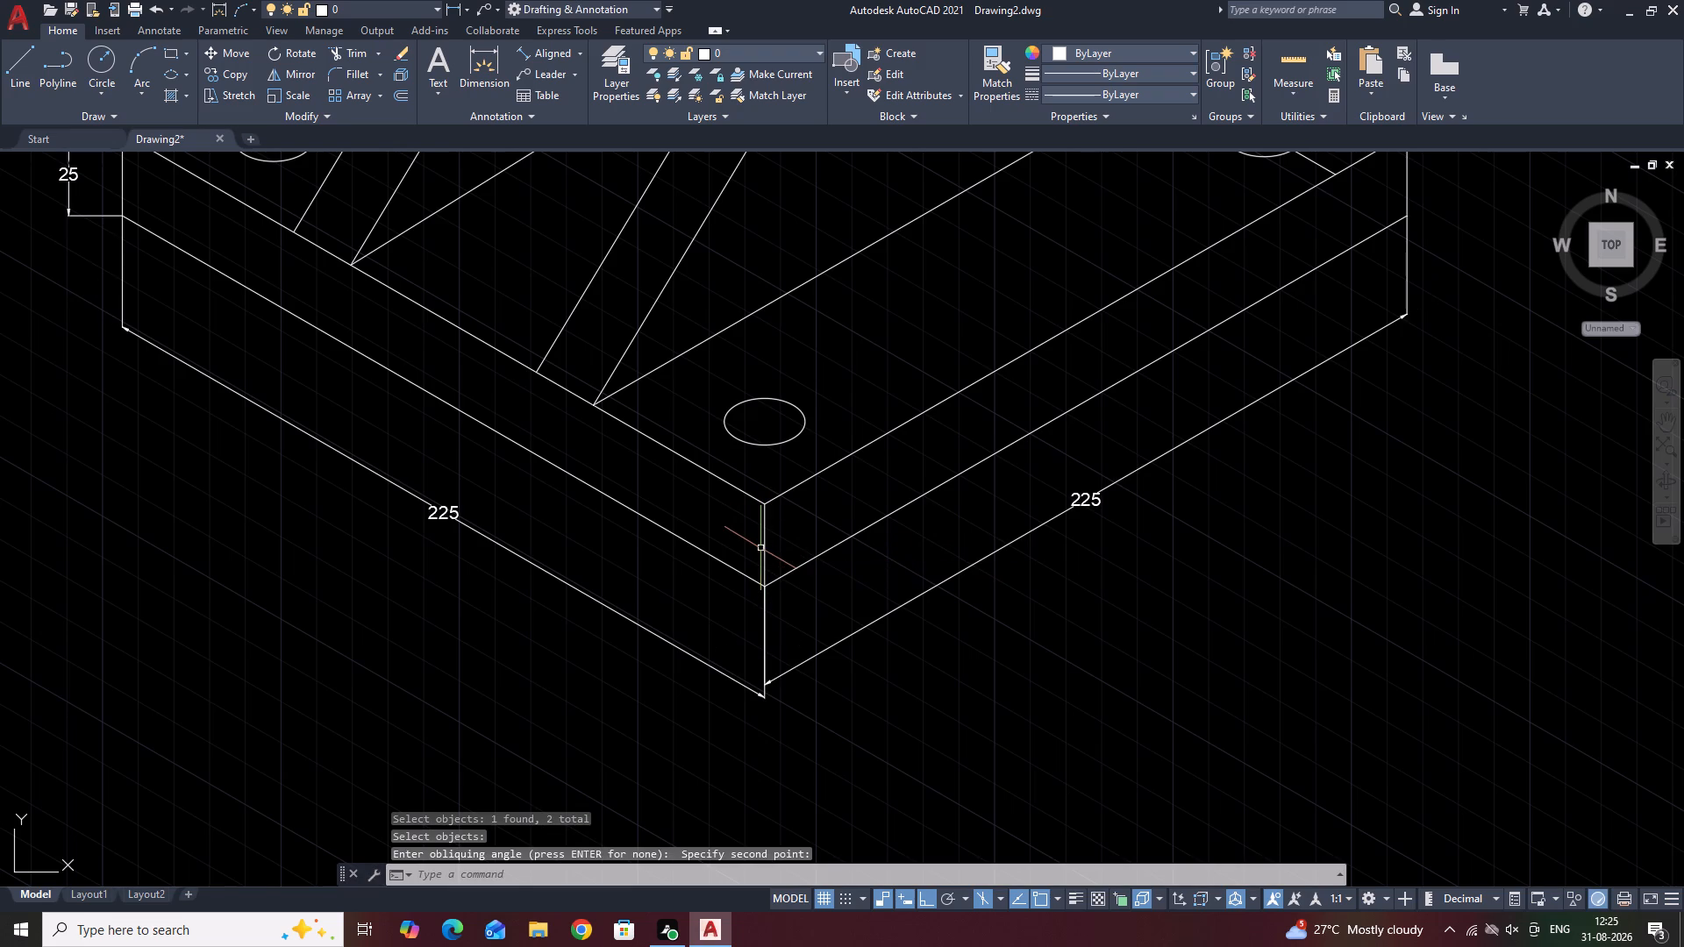
Stretch the 225 dimension along the base's left side so its arrow meets the other 225 dimension's arrow tip below the front corner.
middle_drag(815, 598, 874, 532)
scroll(791, 630, up, 3)
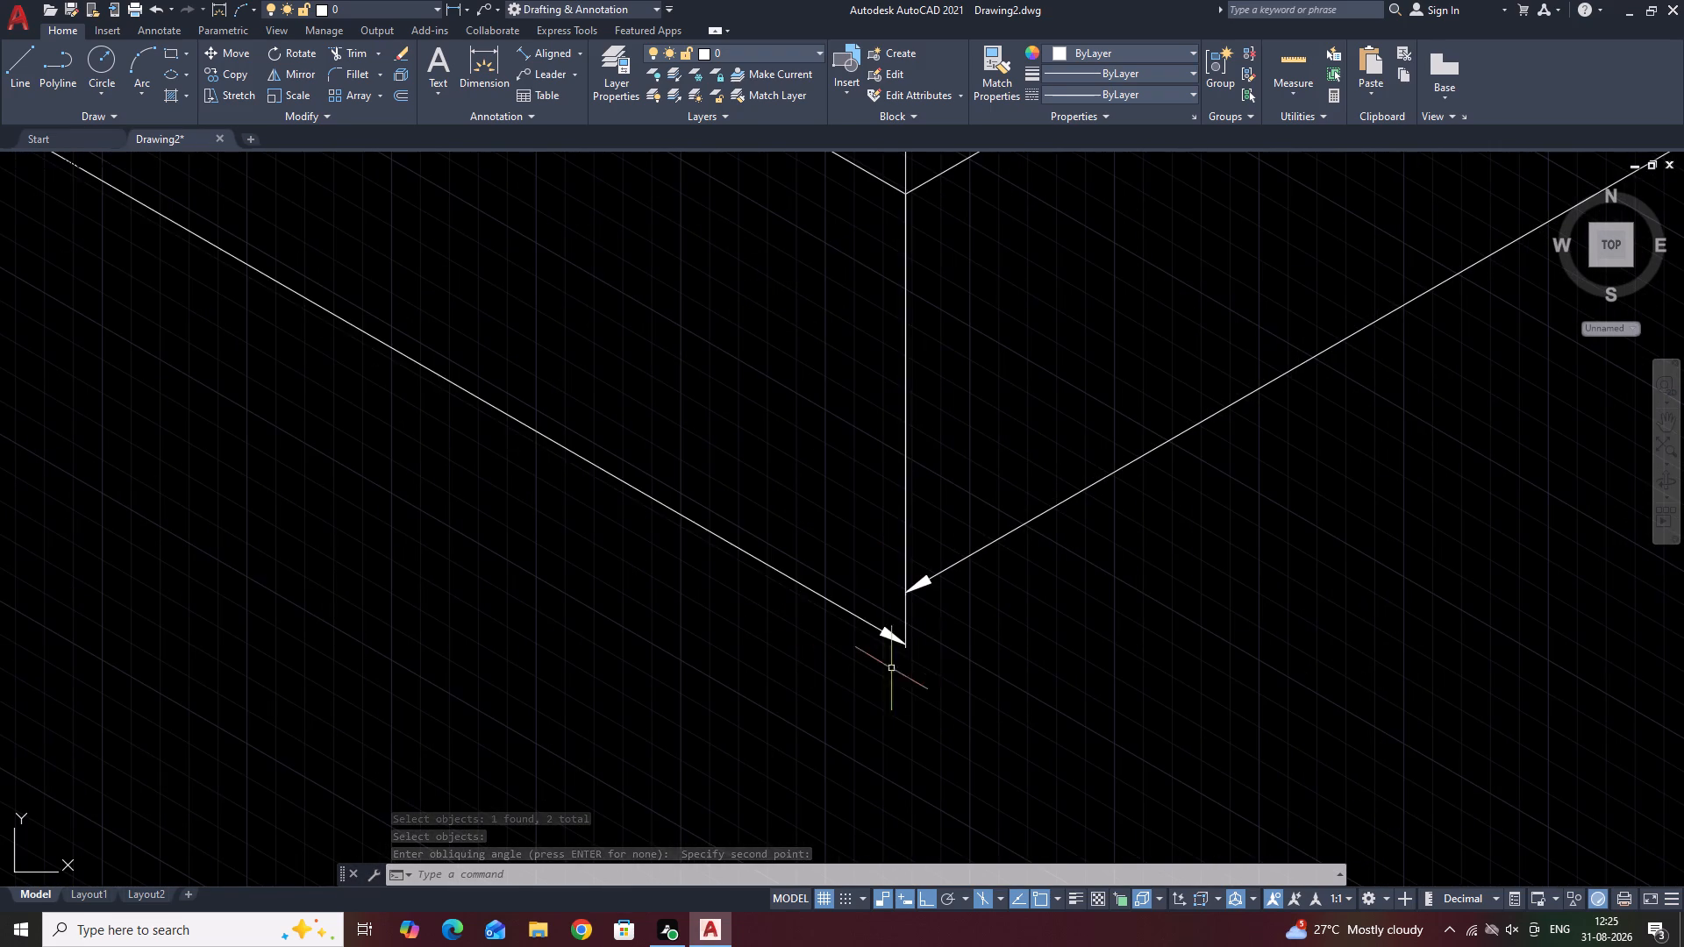
click(893, 632)
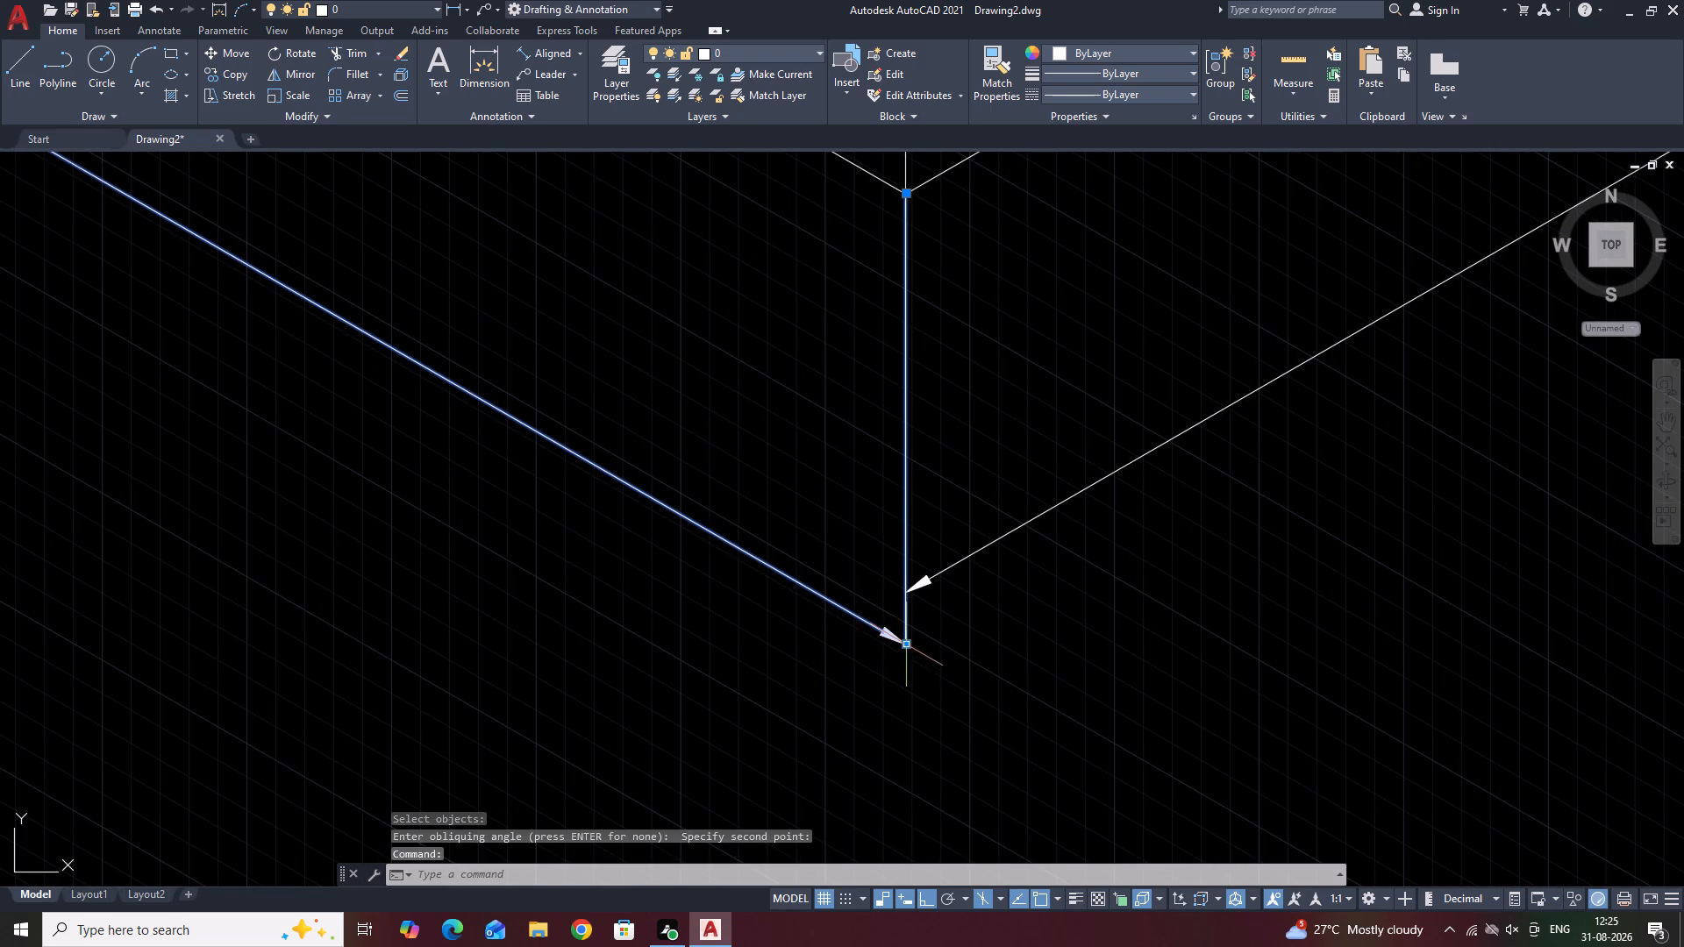
click(906, 641)
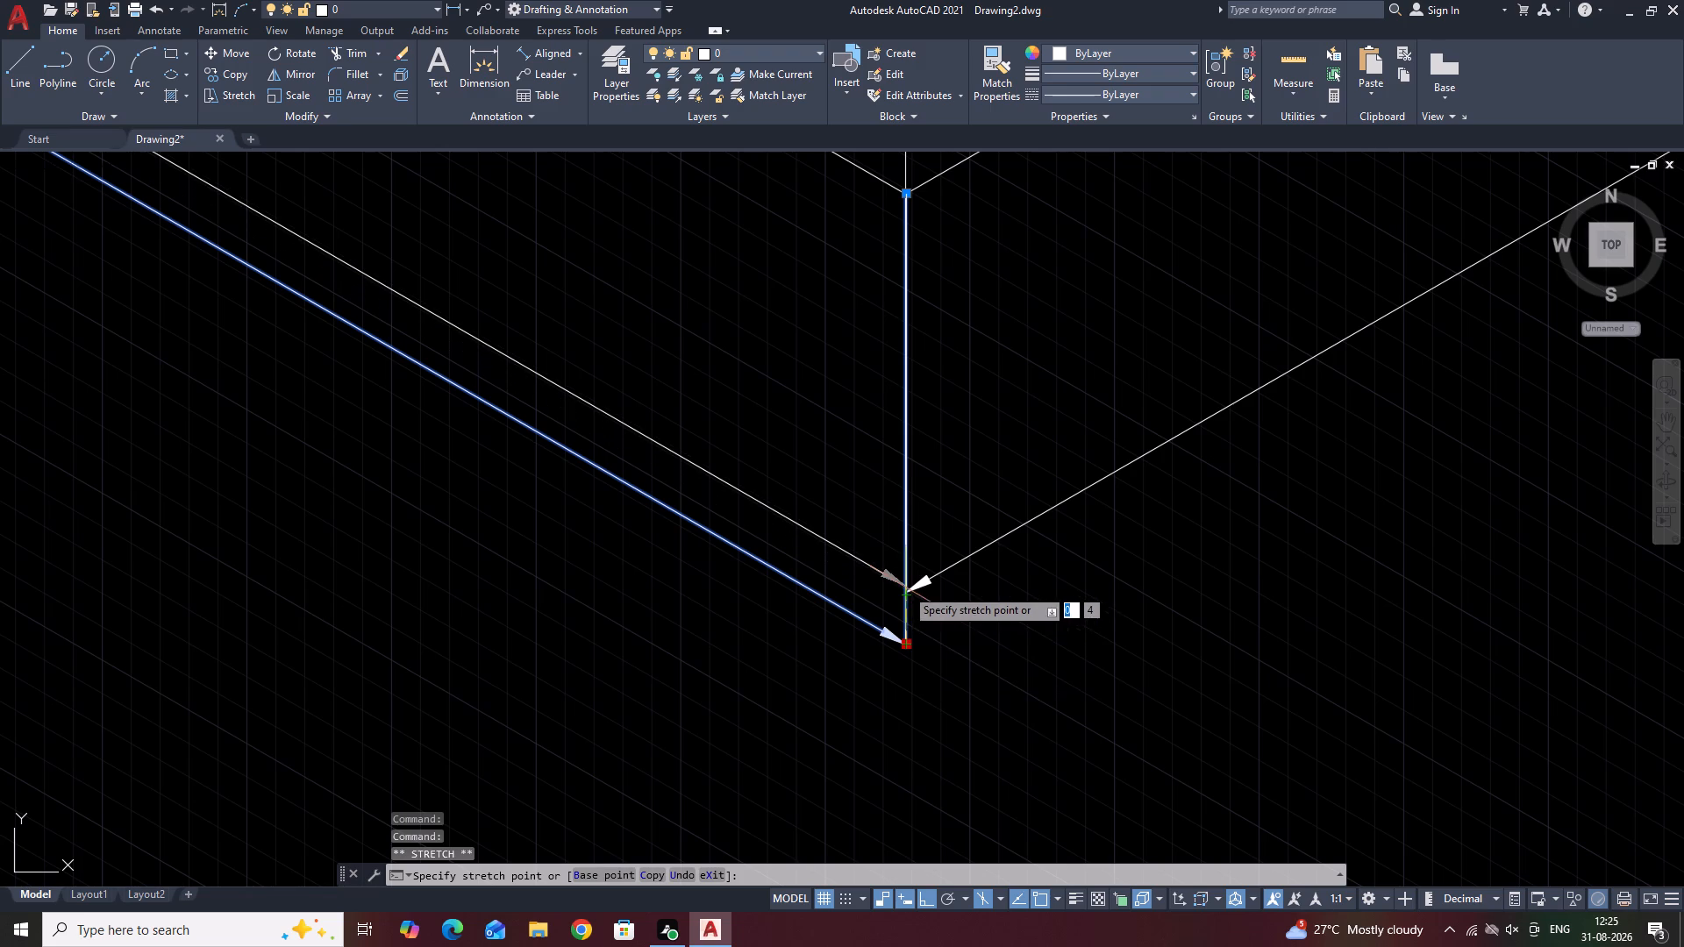
scroll(902, 595, up, 2)
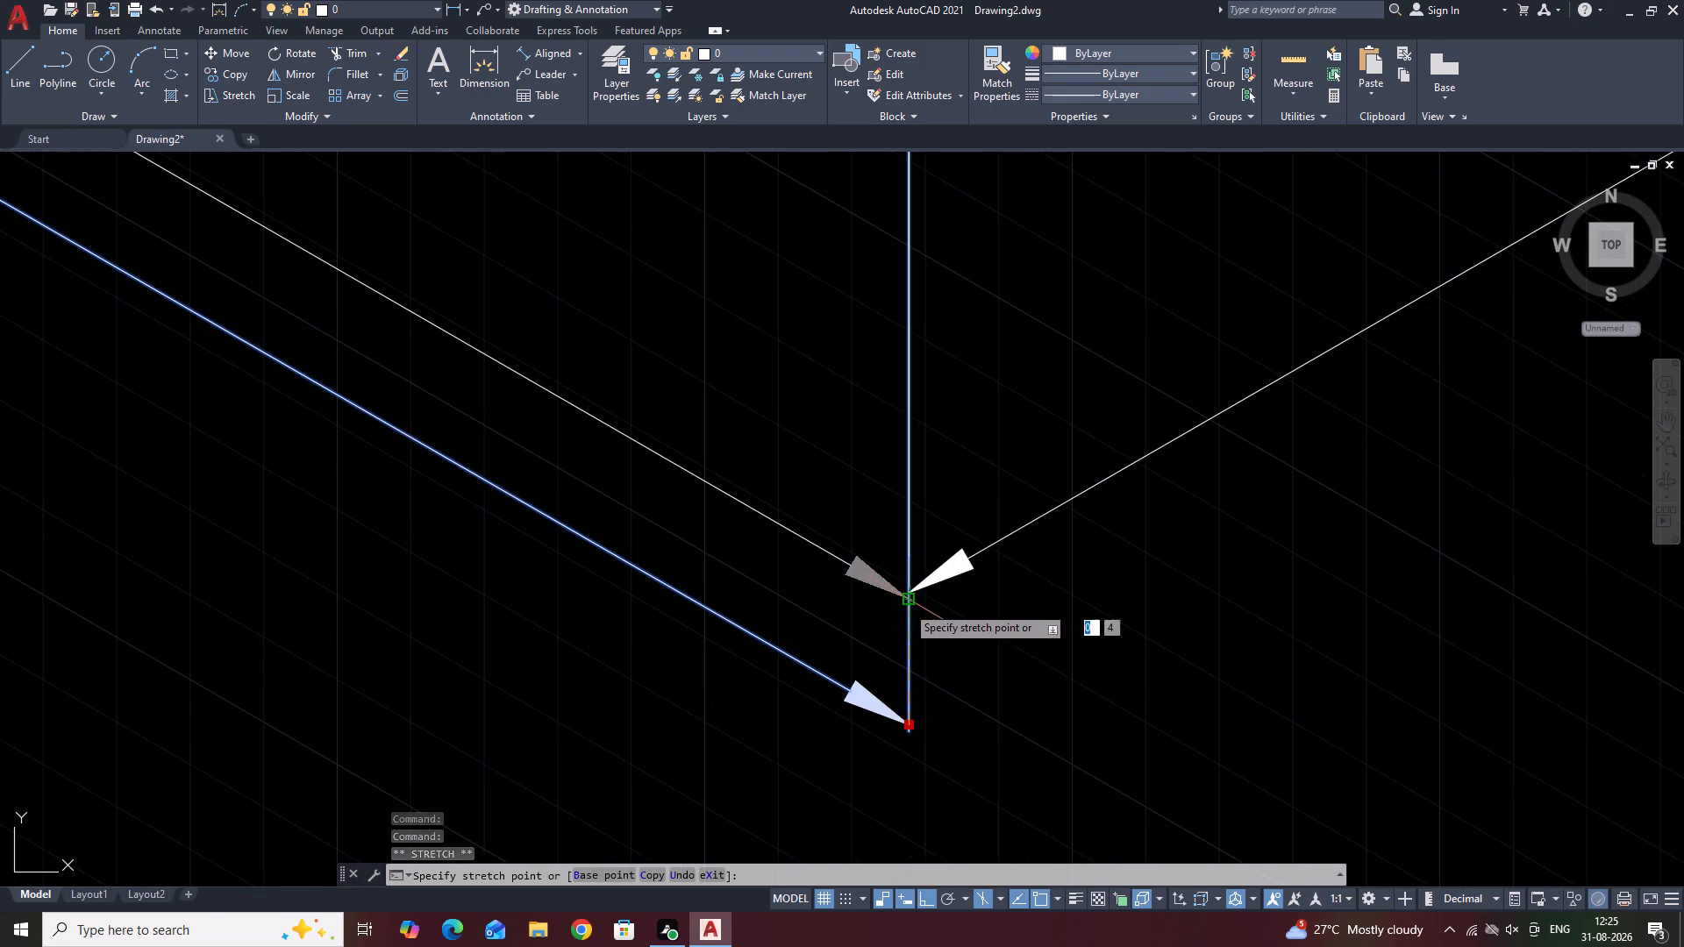
click(909, 590)
key(space)
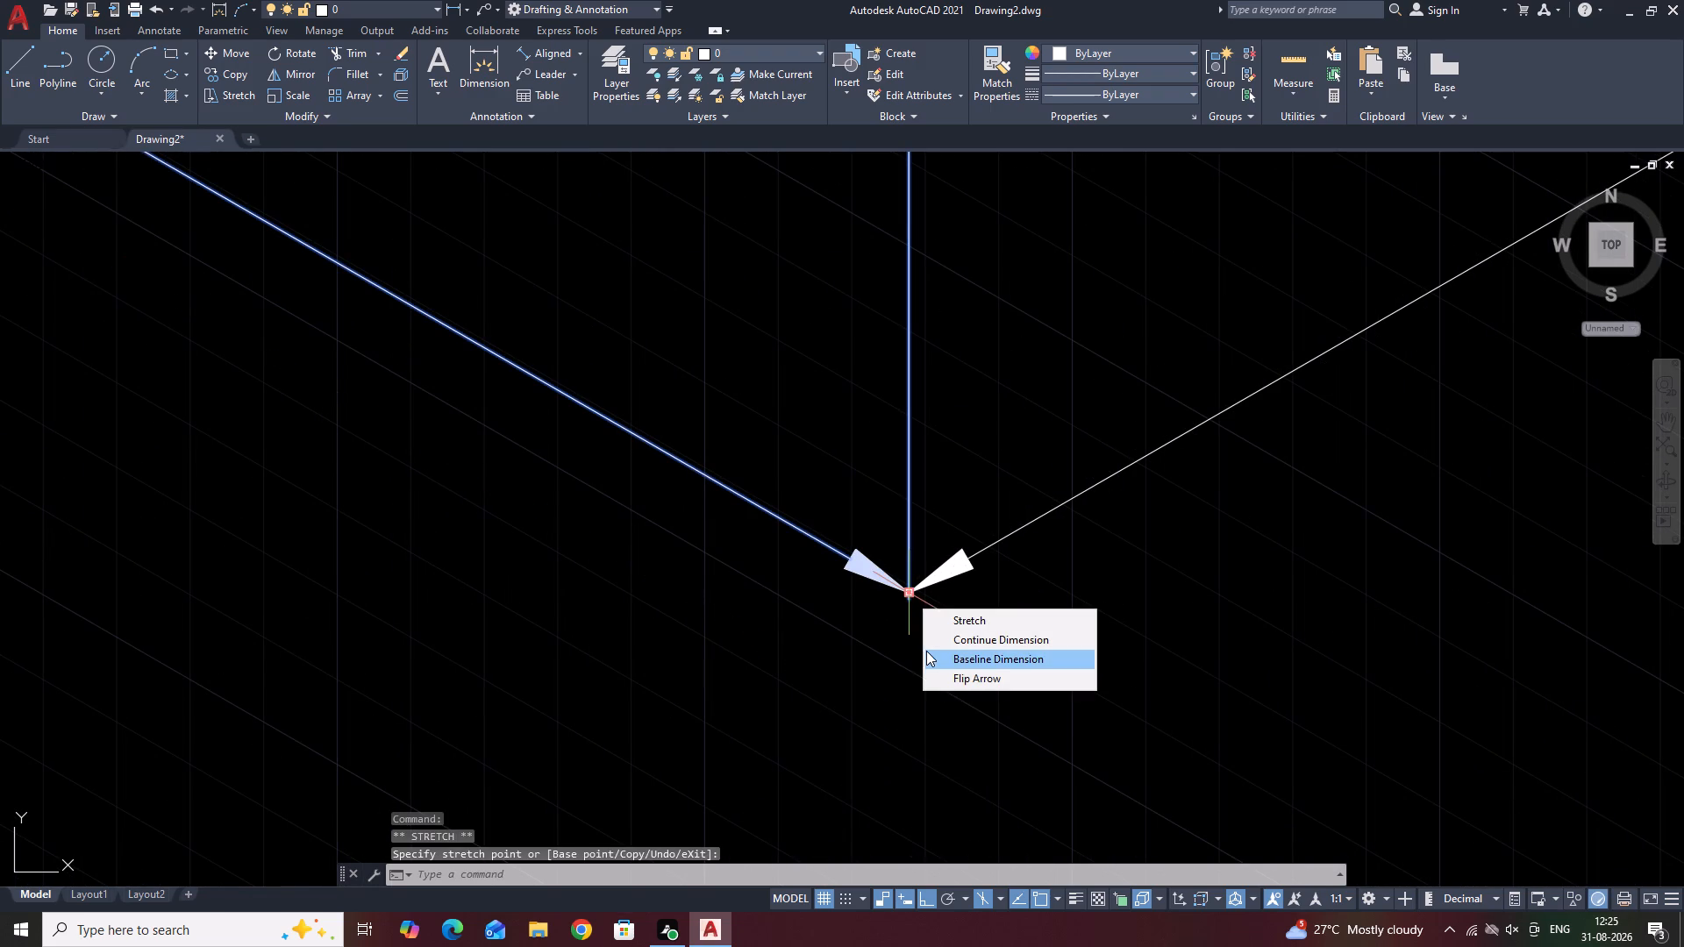
key(Escape)
key(Escape)
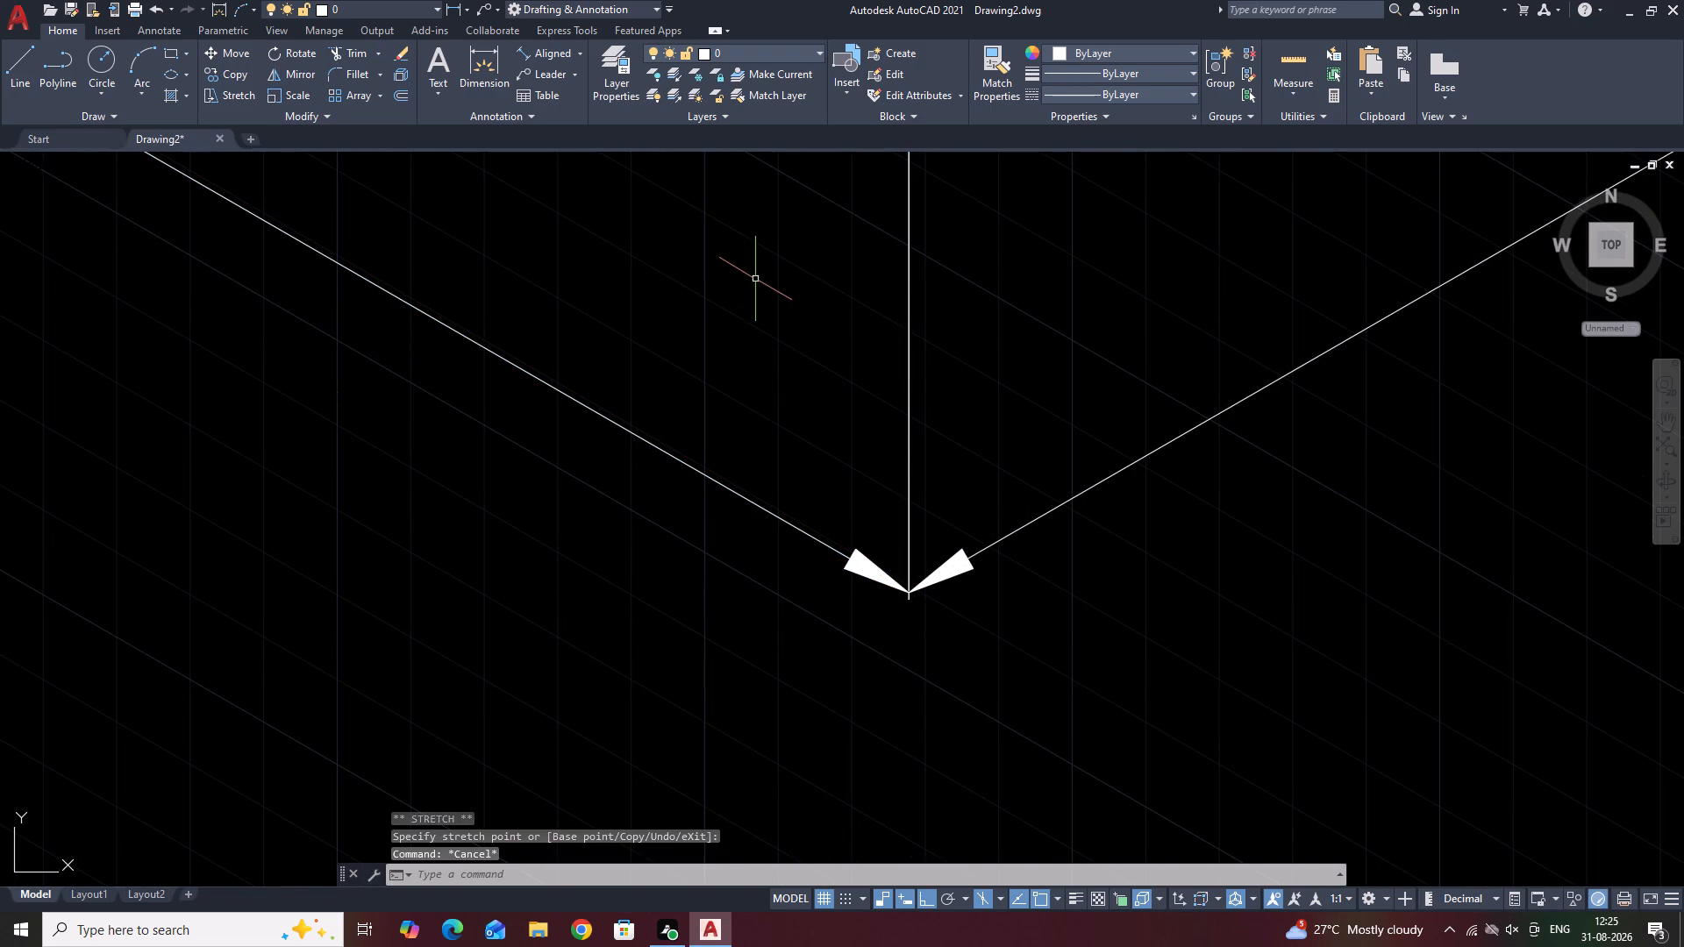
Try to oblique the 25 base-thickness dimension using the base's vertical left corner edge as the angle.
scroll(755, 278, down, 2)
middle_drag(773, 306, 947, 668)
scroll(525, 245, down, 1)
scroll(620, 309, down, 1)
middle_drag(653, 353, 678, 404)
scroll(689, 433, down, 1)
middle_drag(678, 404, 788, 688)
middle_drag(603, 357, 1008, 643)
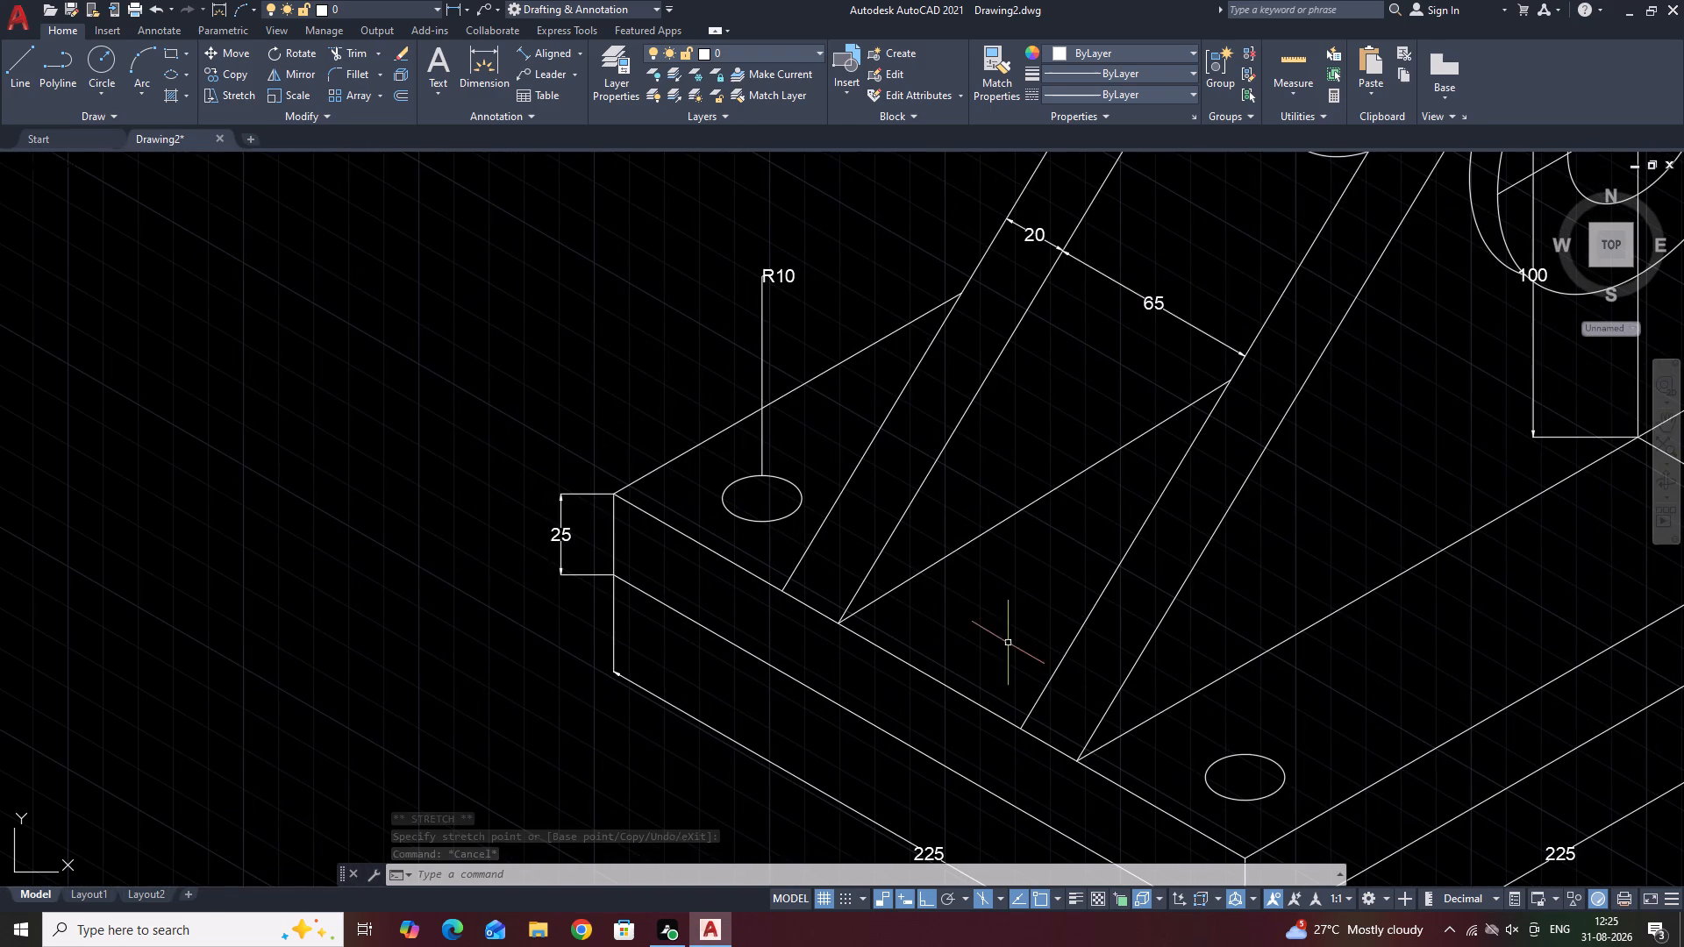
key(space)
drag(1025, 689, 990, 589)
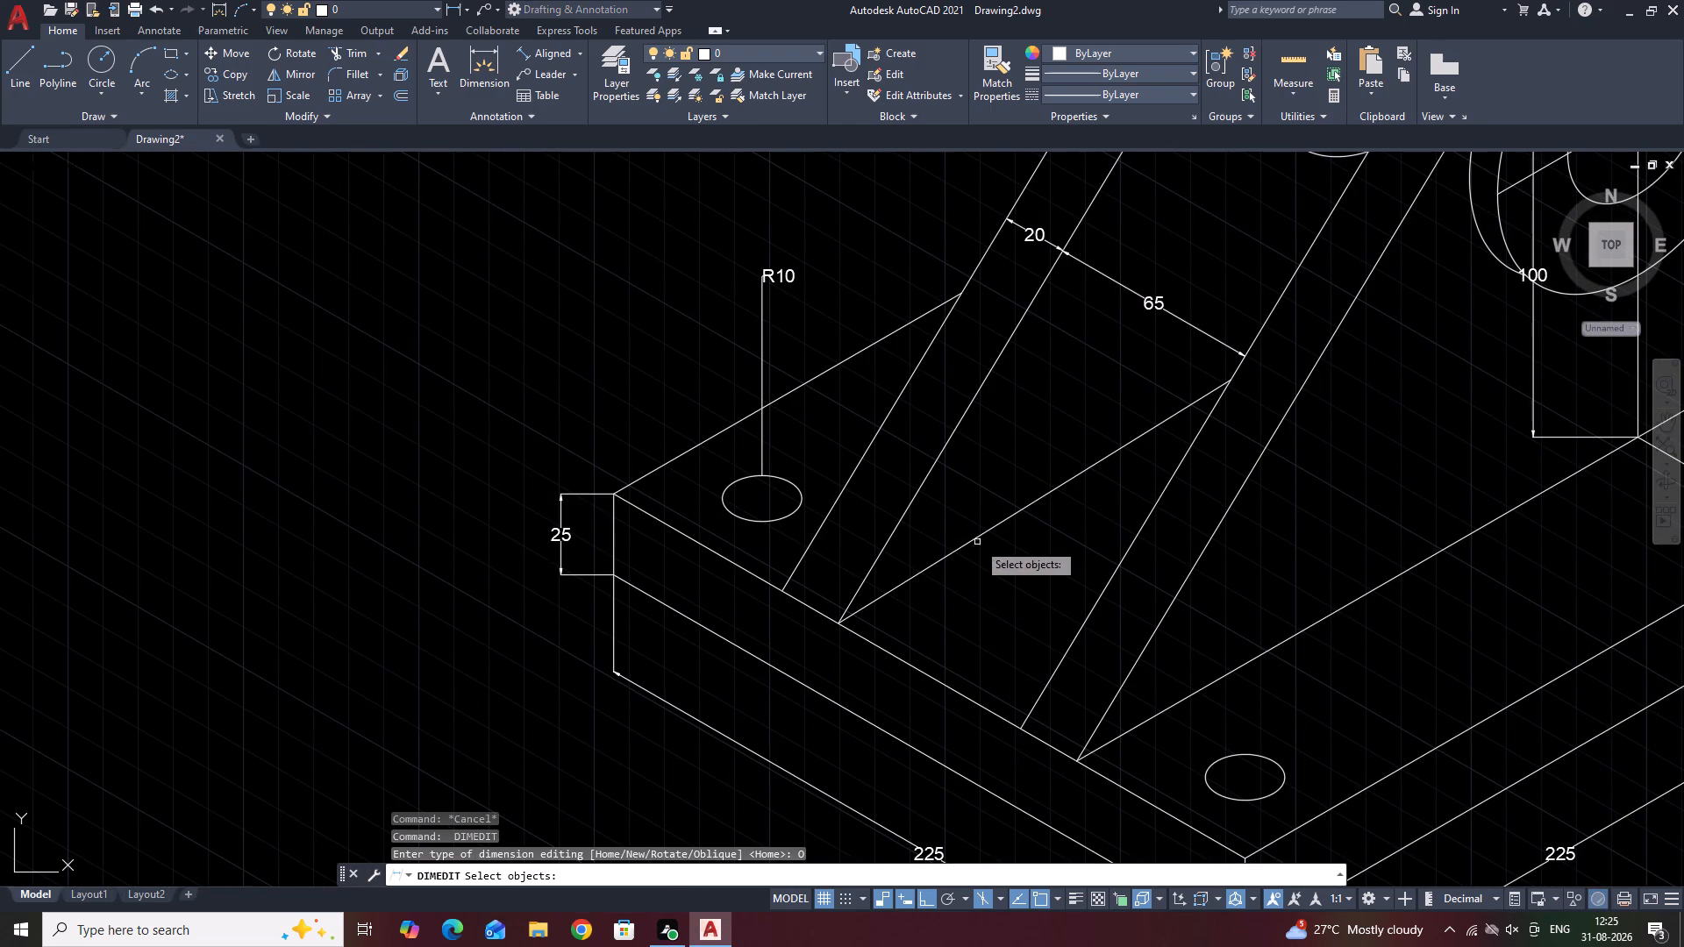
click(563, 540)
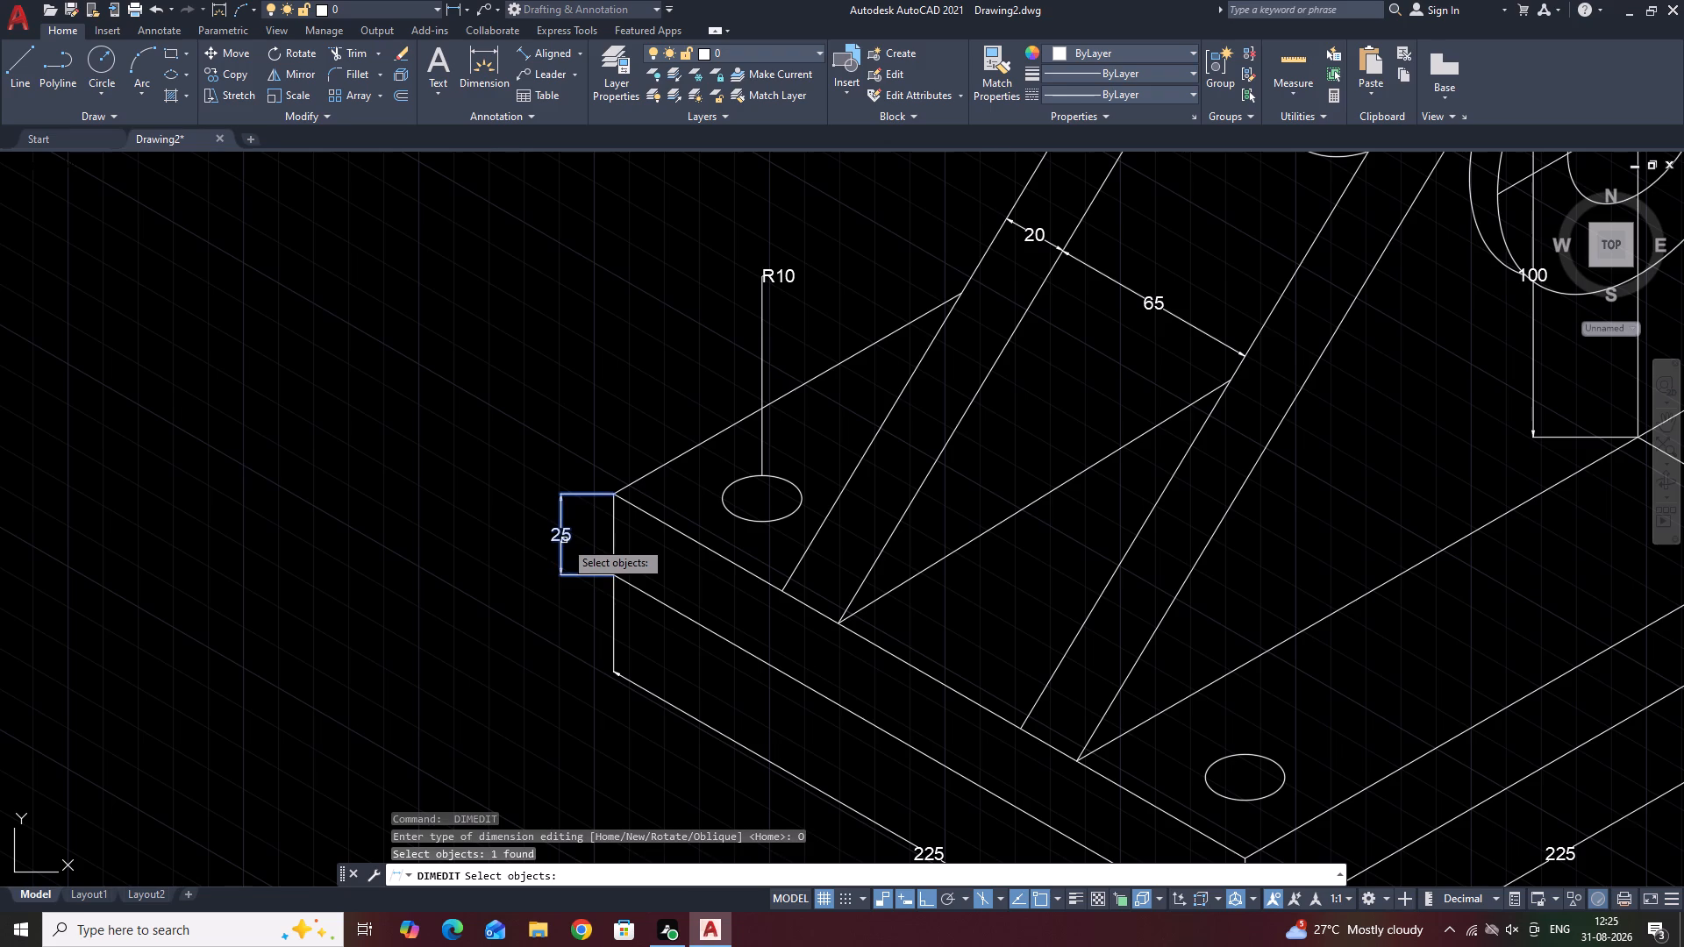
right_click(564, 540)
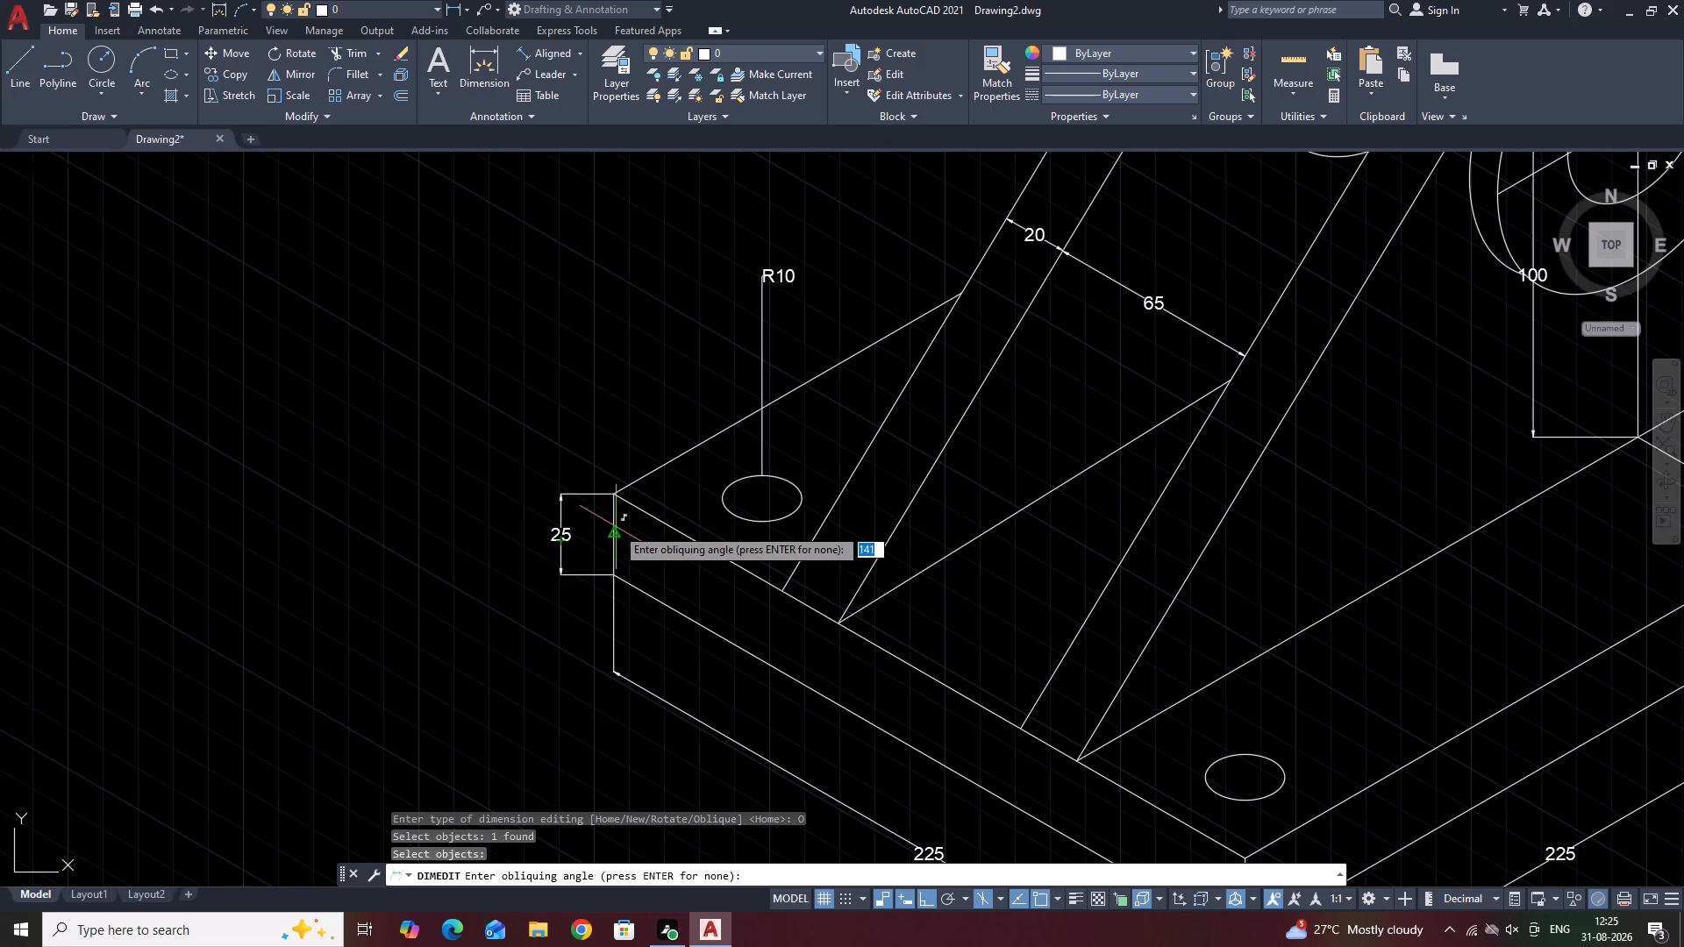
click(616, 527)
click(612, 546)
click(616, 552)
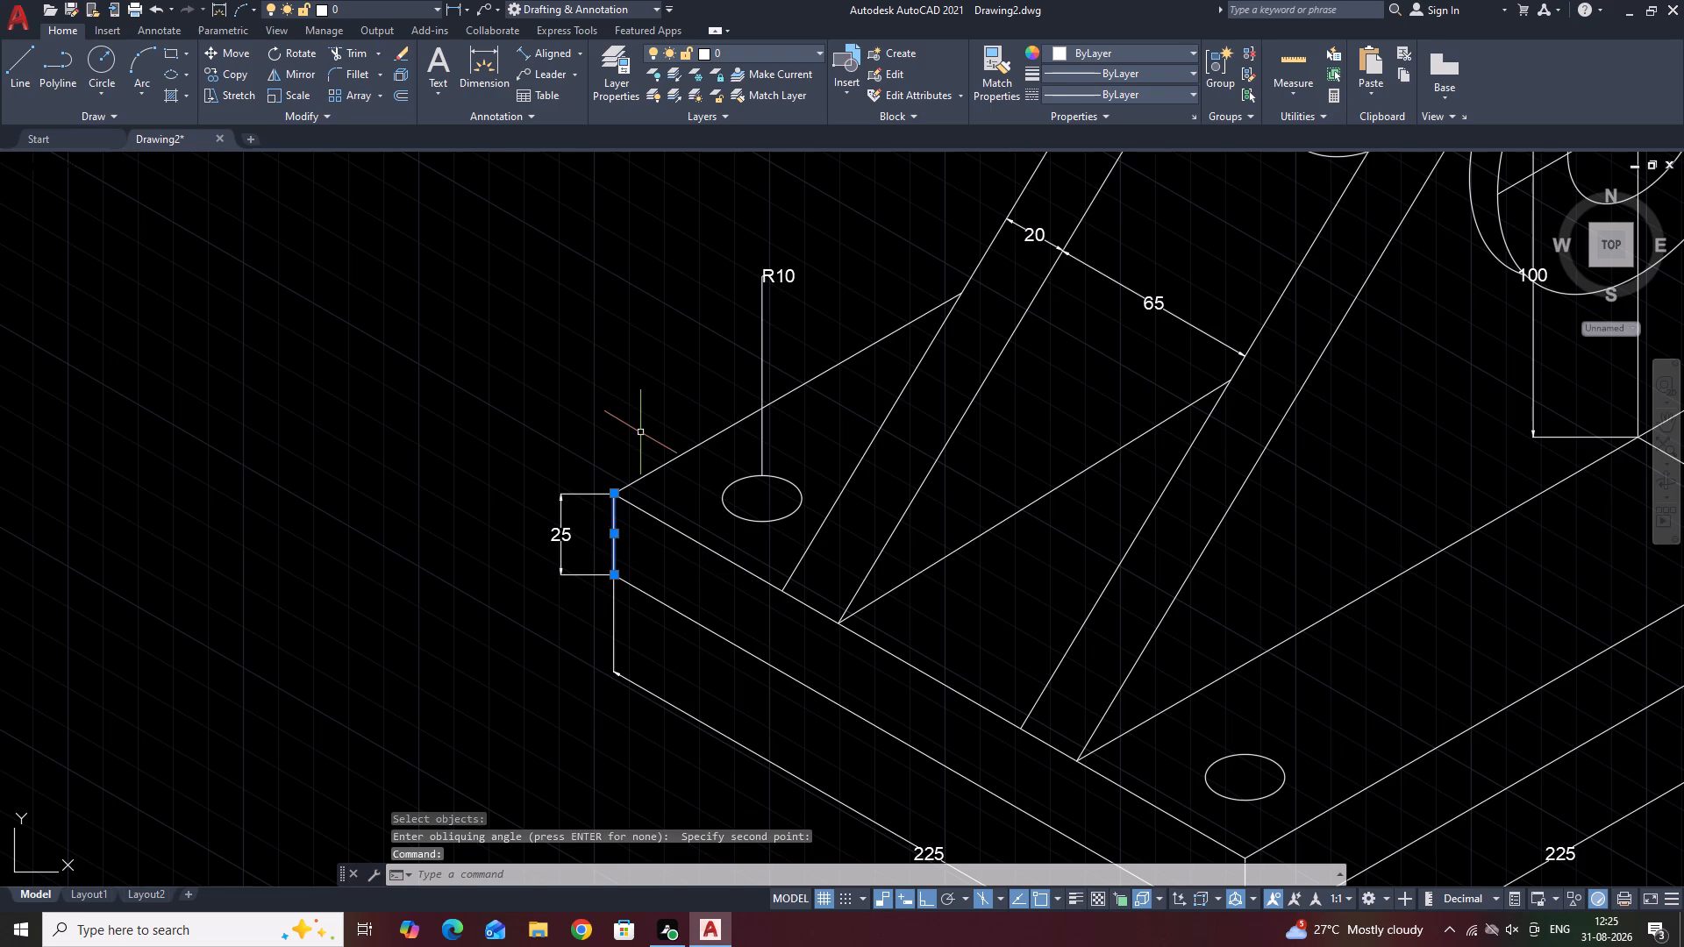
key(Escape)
Oblique the 25 base-thickness dimension to the angle of the base's top edge descending from the left corner to the front corner.
key(space)
drag(654, 604, 631, 509)
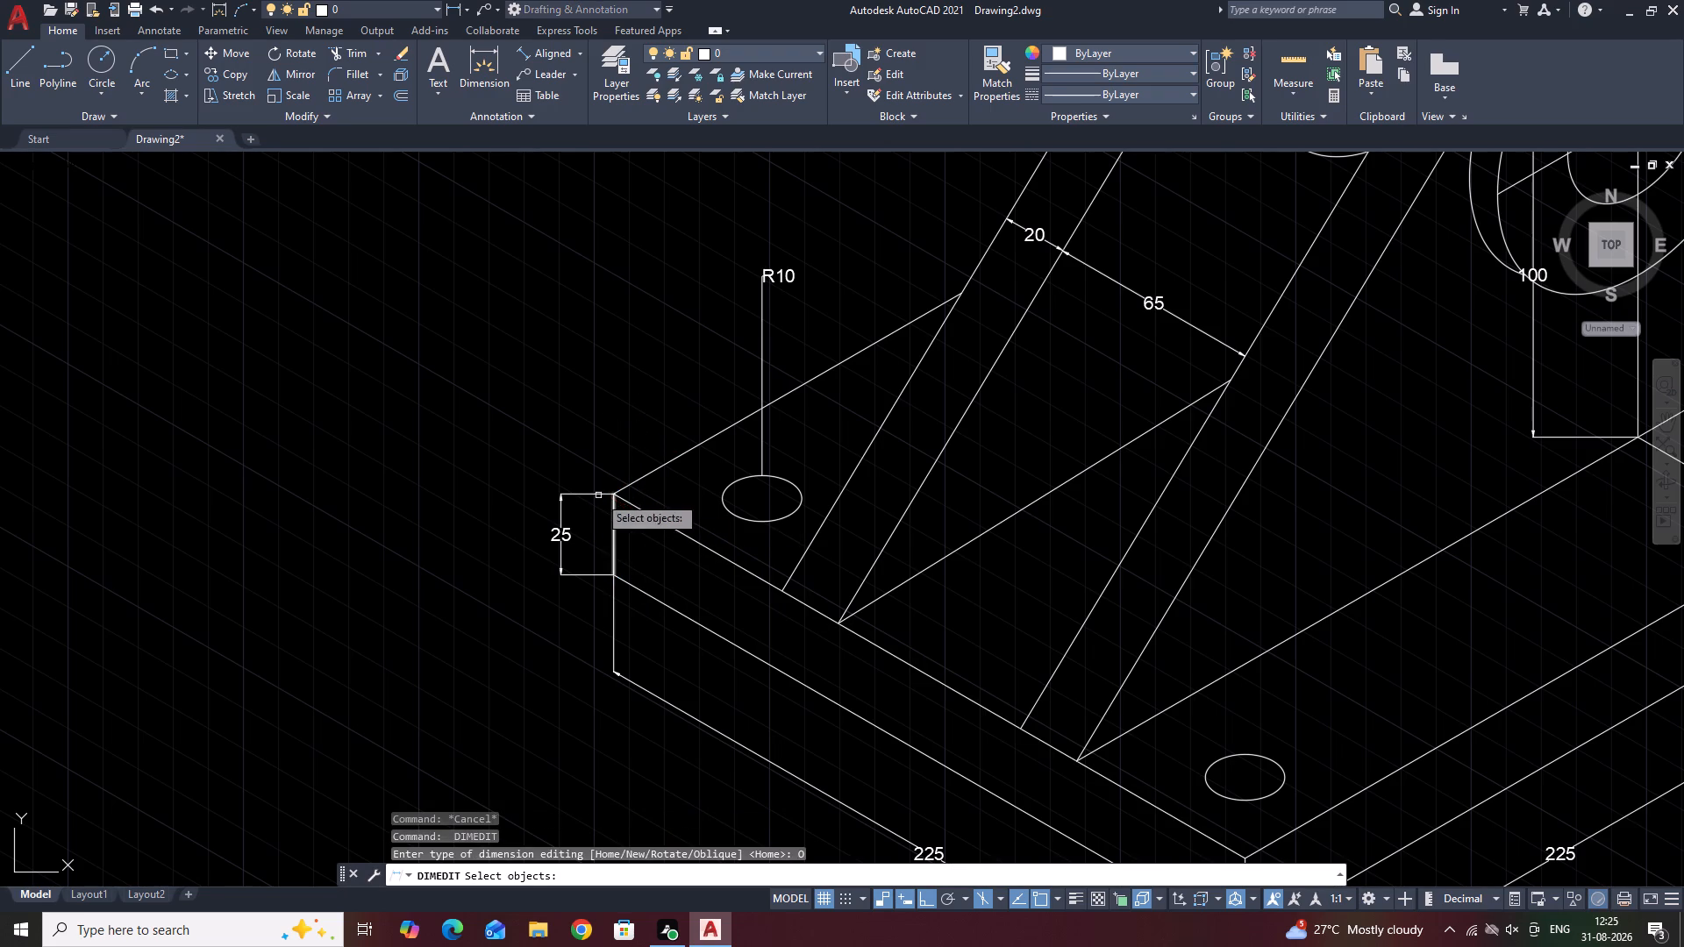
click(561, 538)
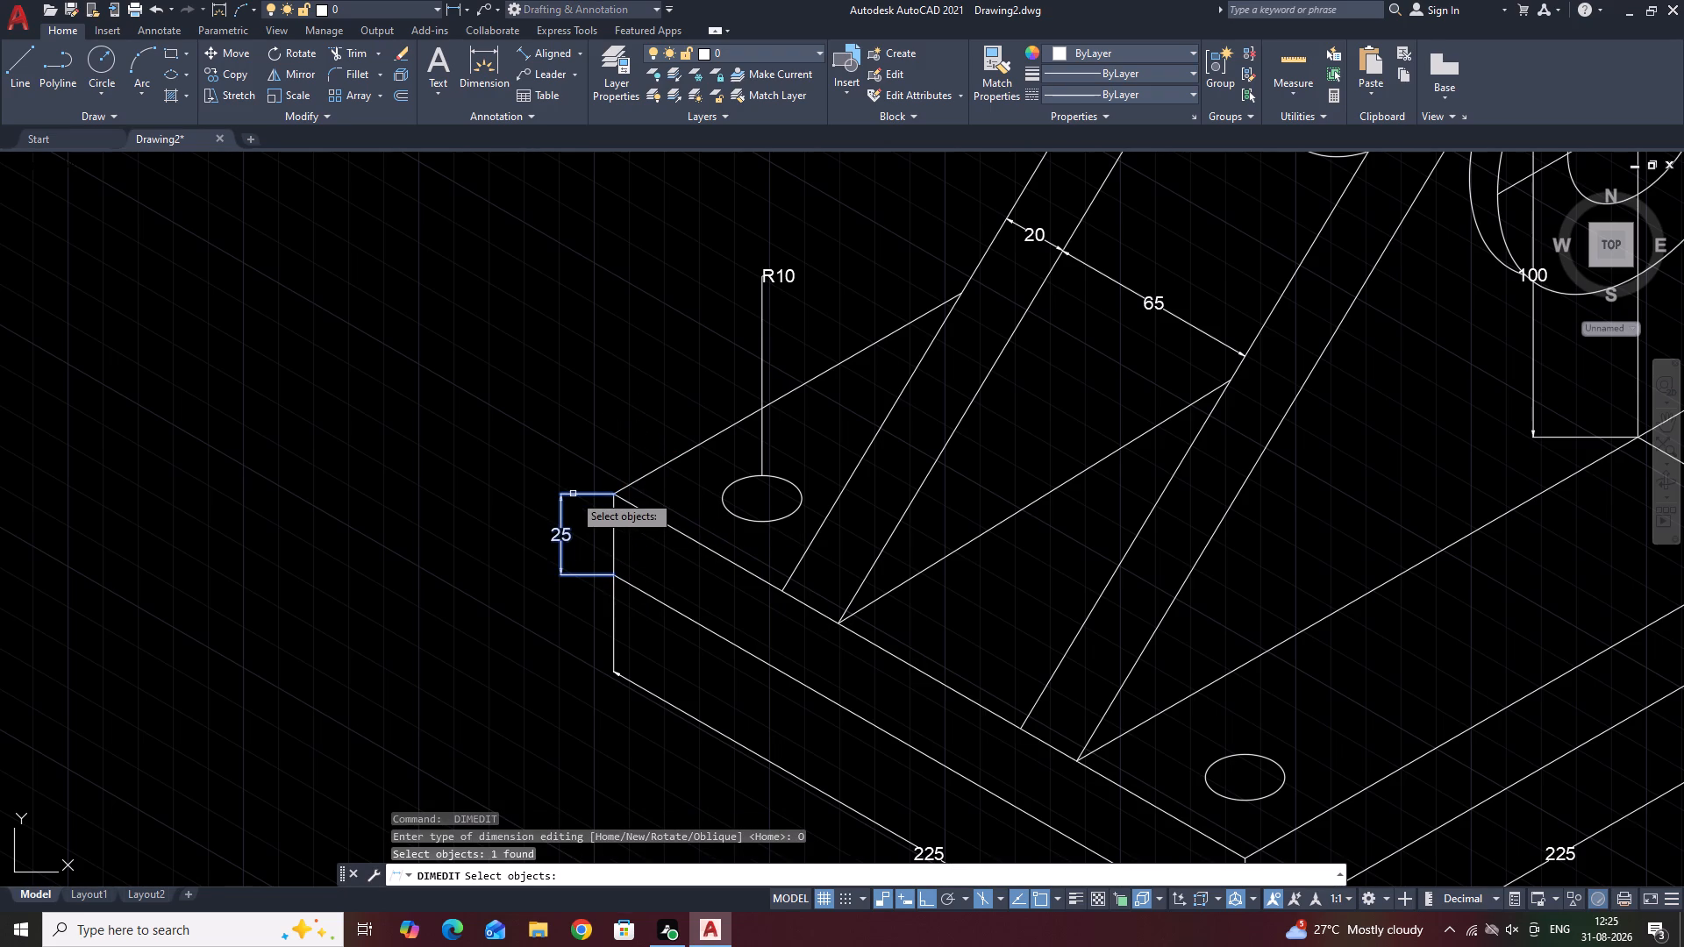
right_click(573, 494)
click(660, 524)
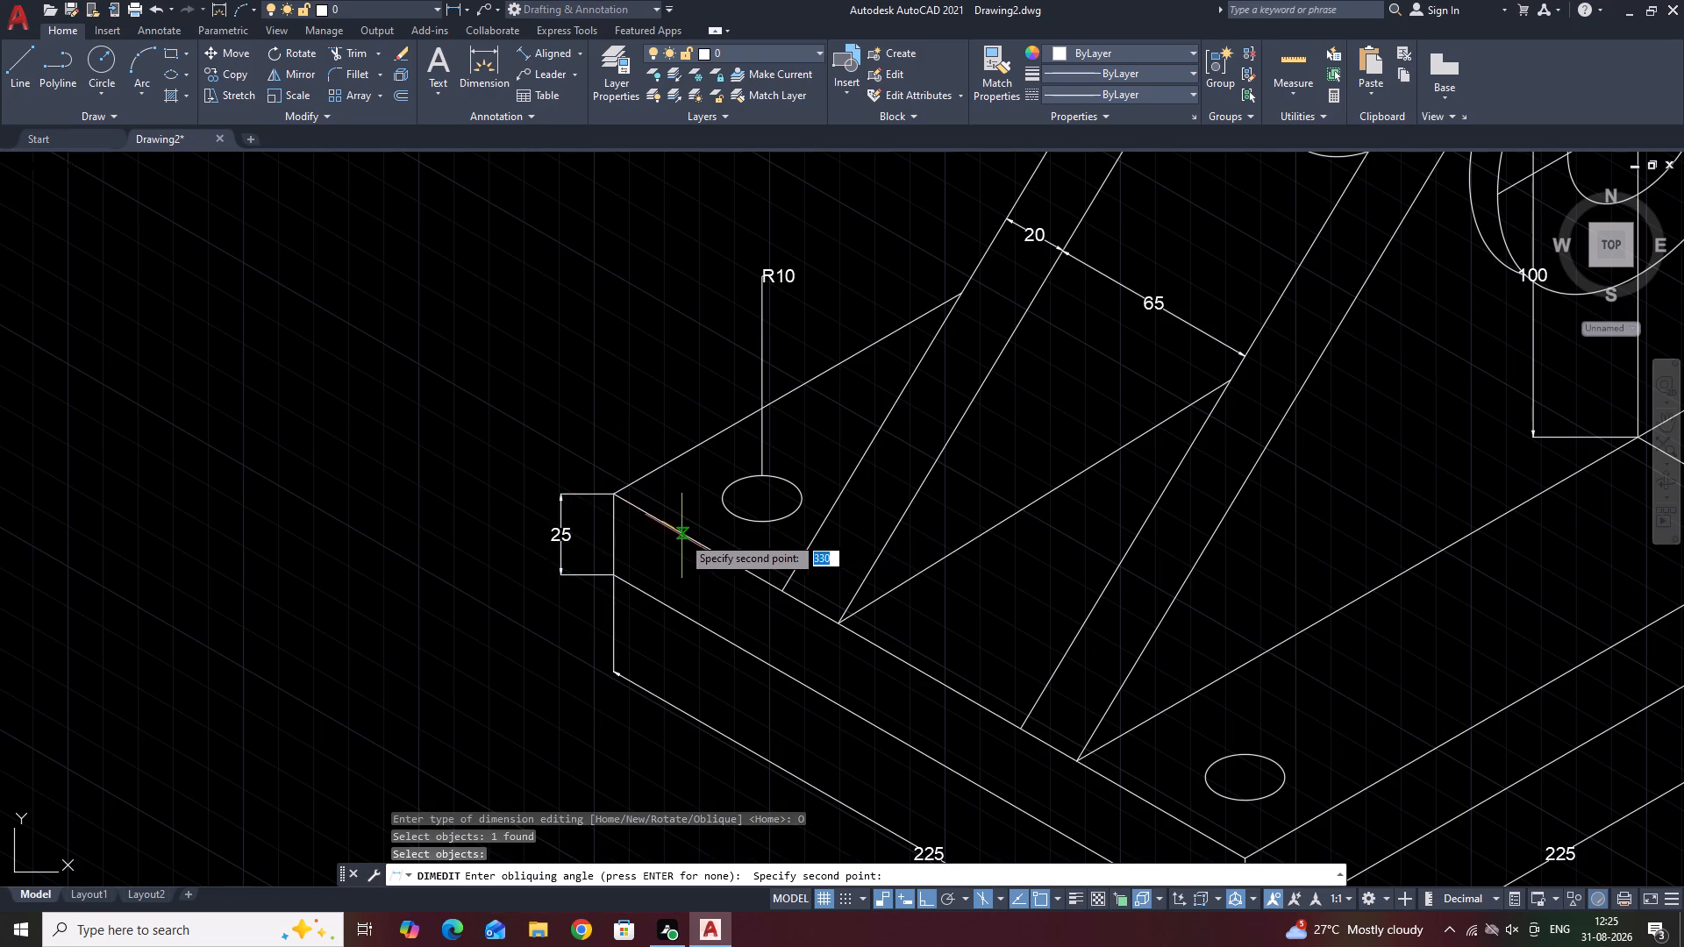
click(681, 536)
Oblique both 40 cylinder-length dimensions to the angle of the base's rear left top edge.
scroll(668, 431, down, 1)
middle_drag(917, 397, 777, 649)
scroll(769, 638, up, 2)
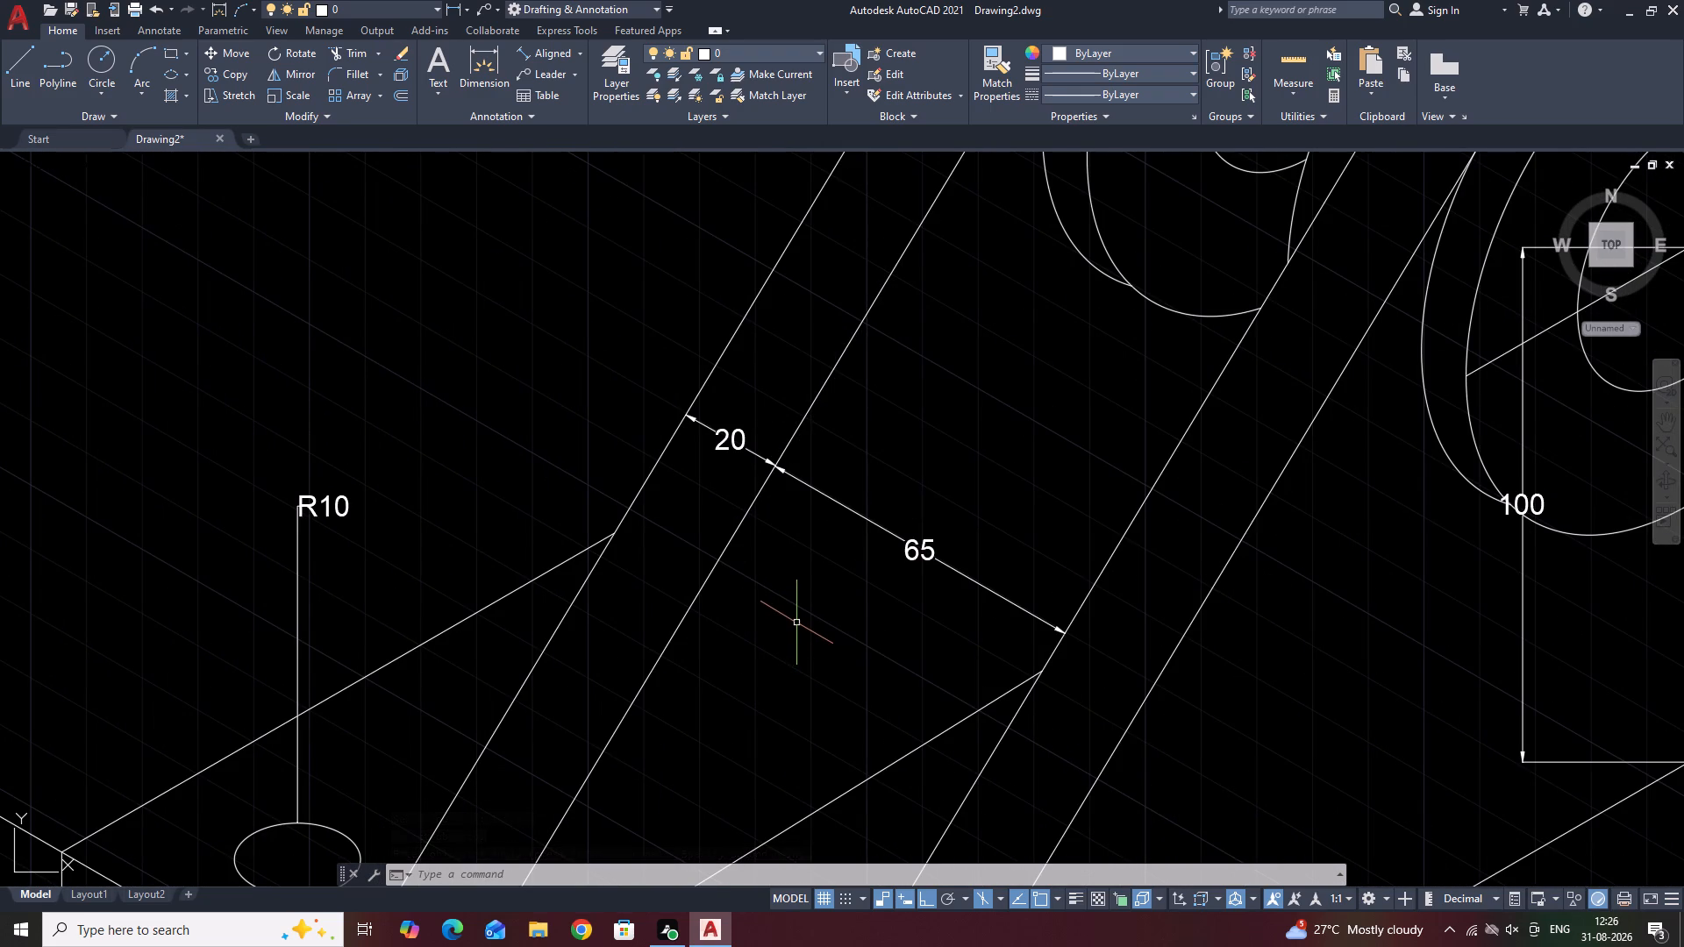
scroll(917, 479, down, 2)
middle_drag(974, 420, 785, 686)
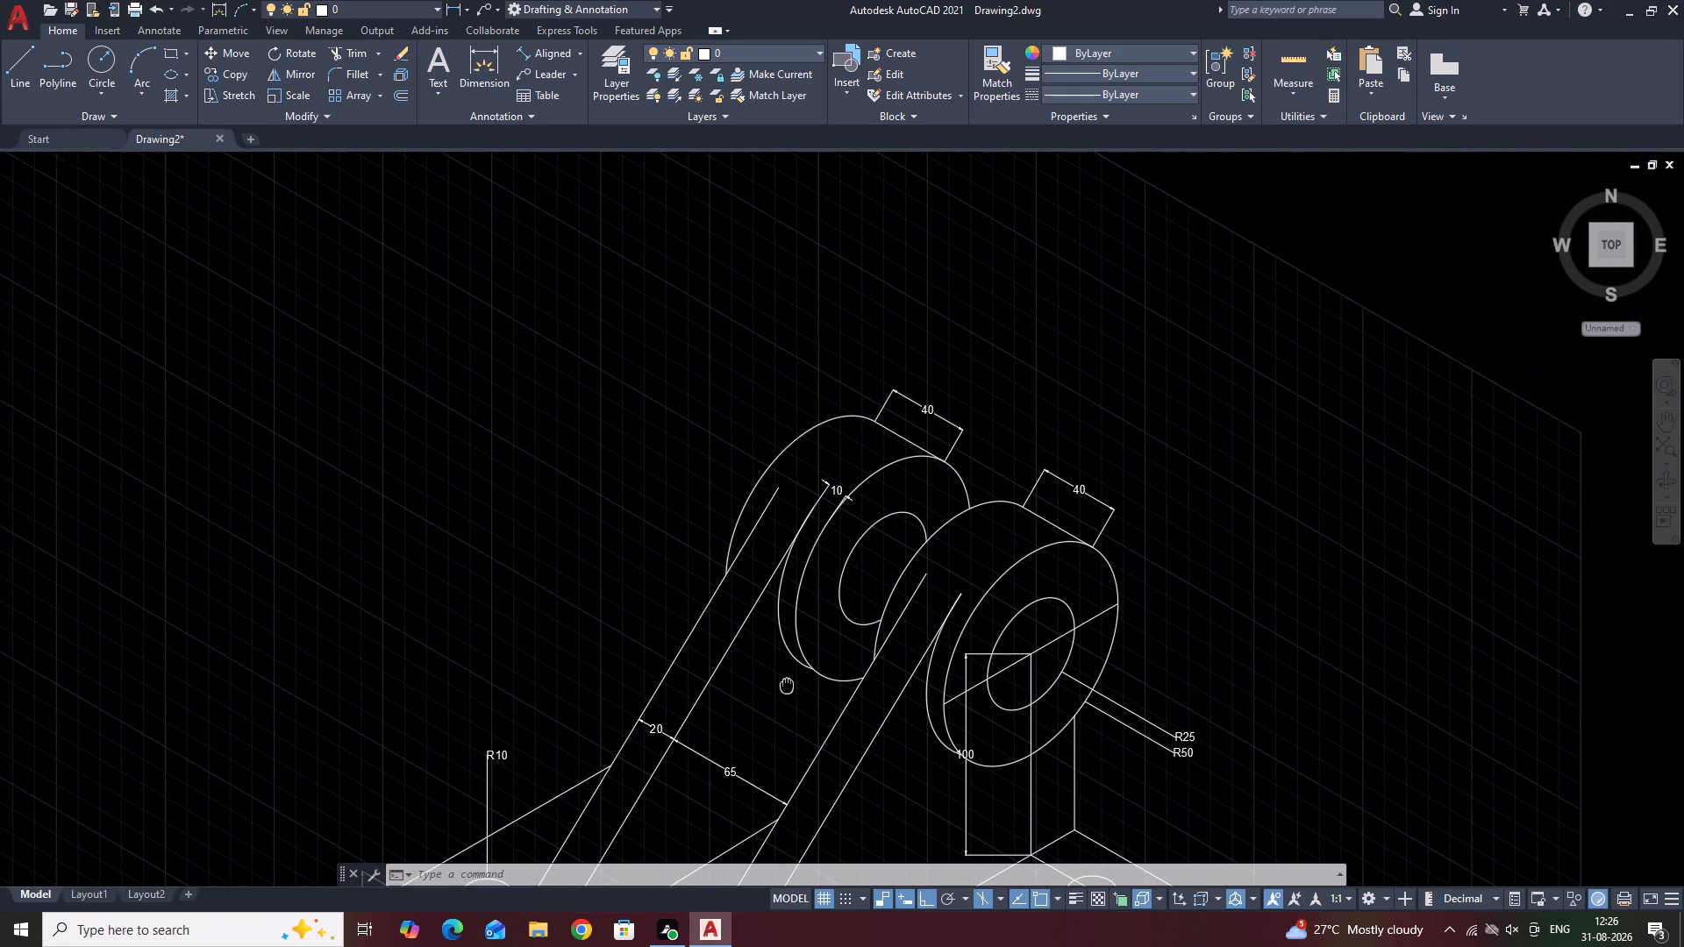
middle_drag(785, 686, 782, 686)
key(space)
drag(965, 668, 943, 569)
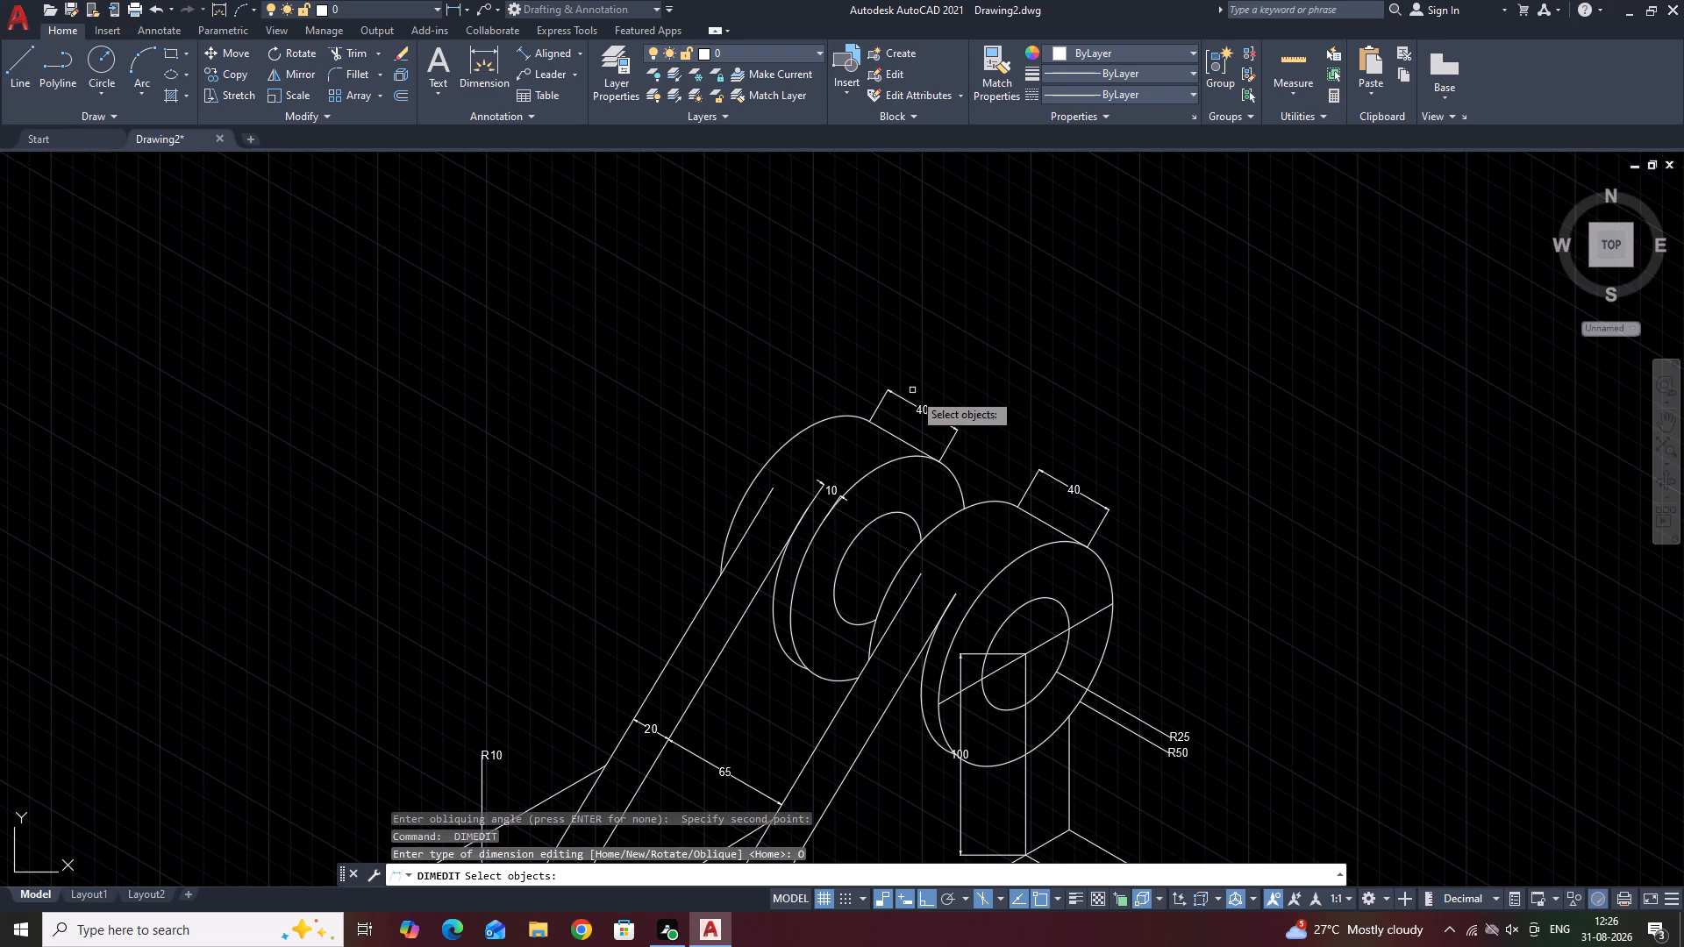
click(925, 414)
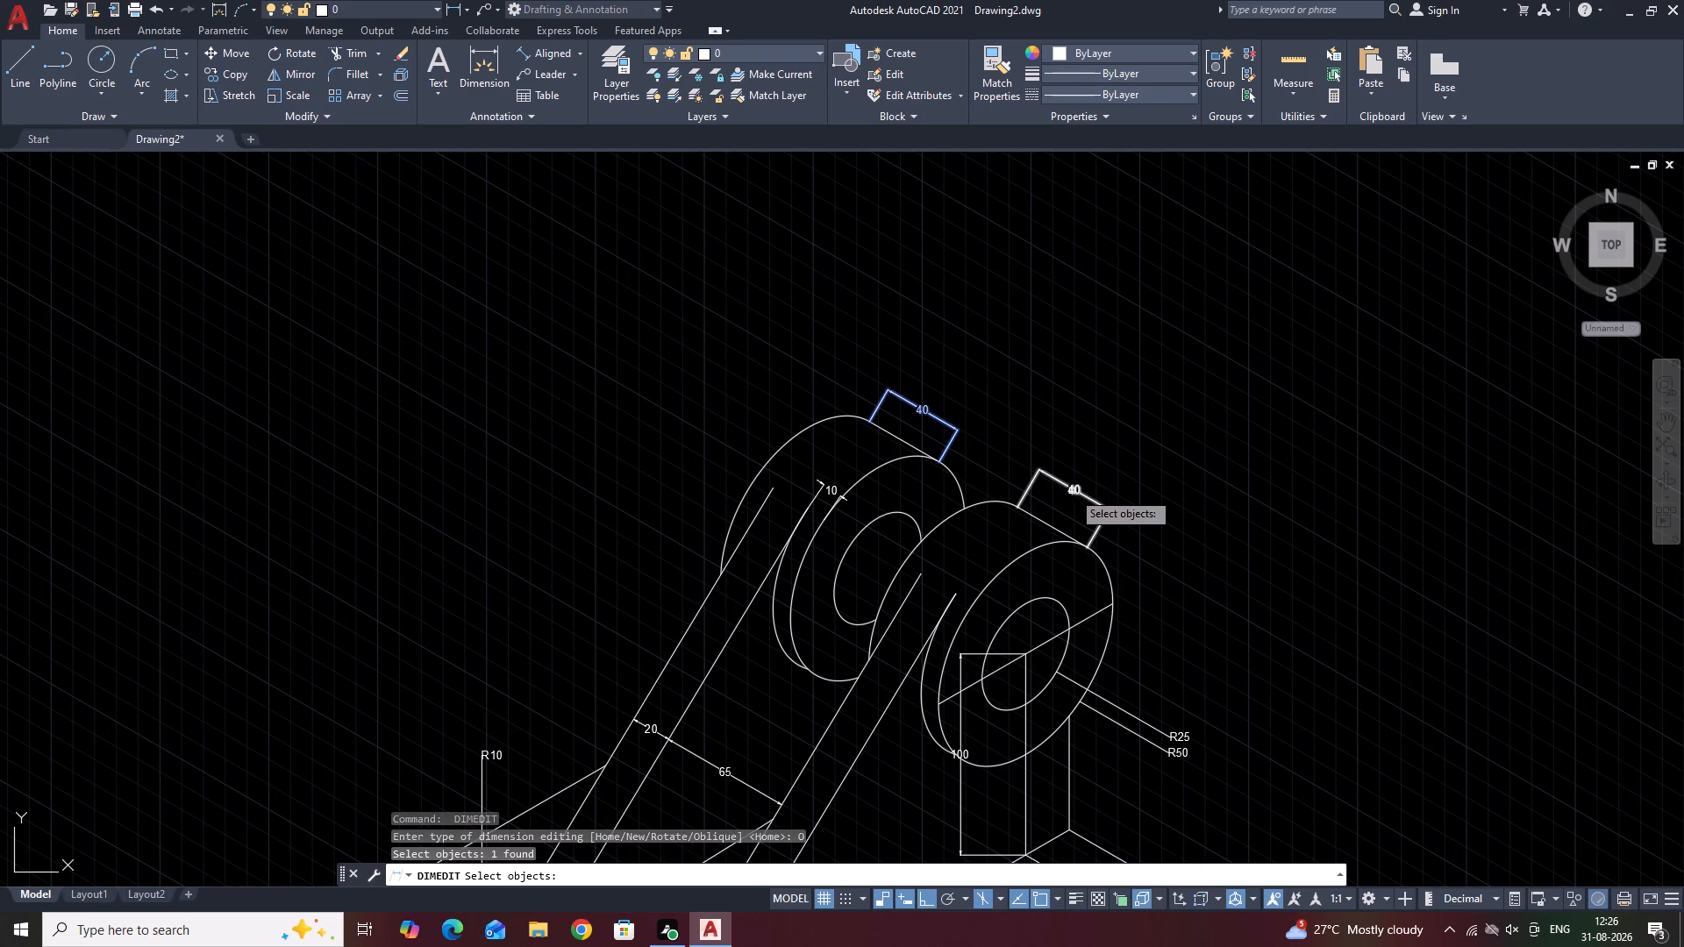
click(1072, 491)
right_click(1026, 435)
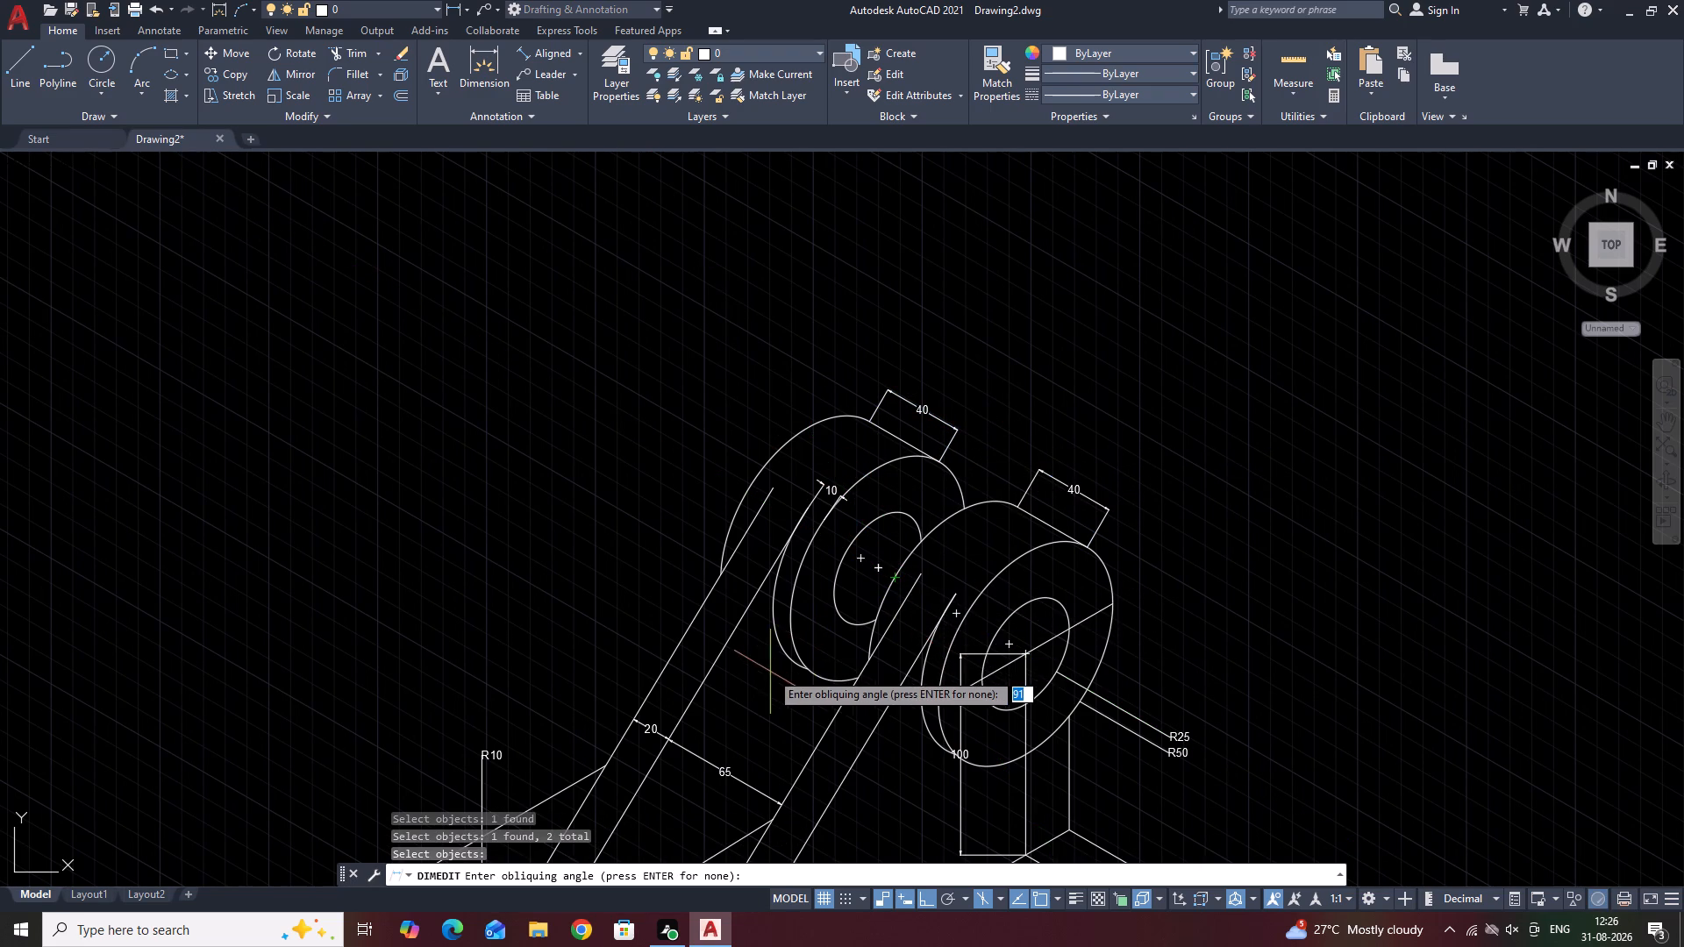
scroll(770, 672, up, 2)
middle_drag(739, 673, 910, 467)
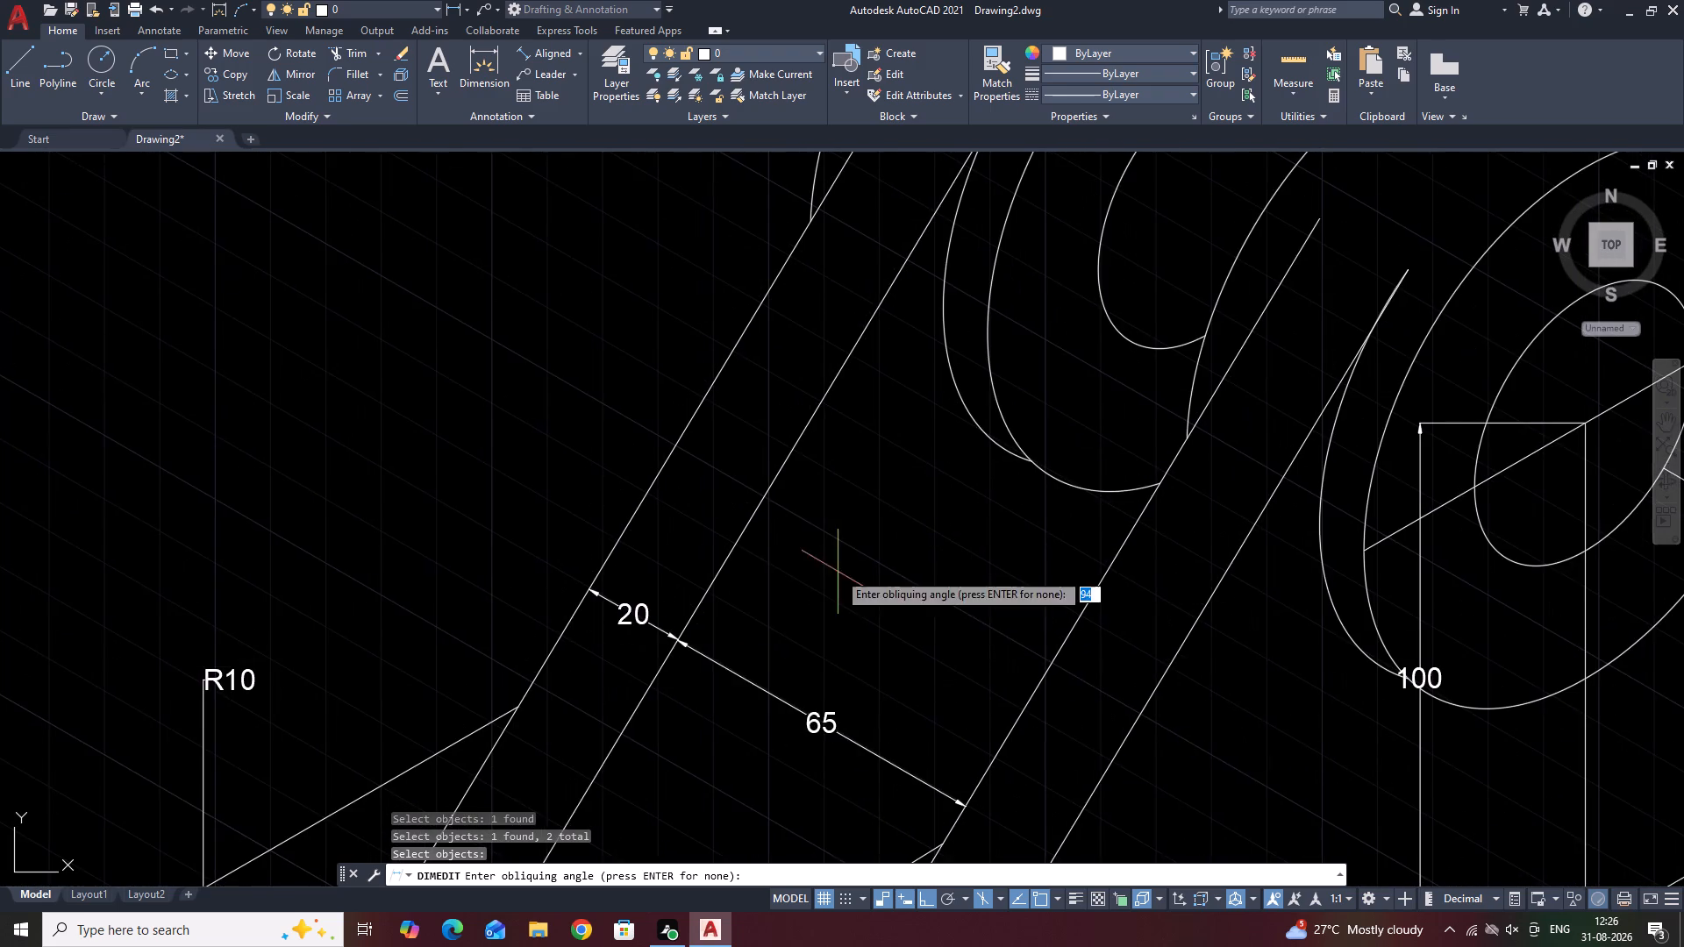
scroll(610, 646, down, 1)
middle_drag(603, 705, 748, 523)
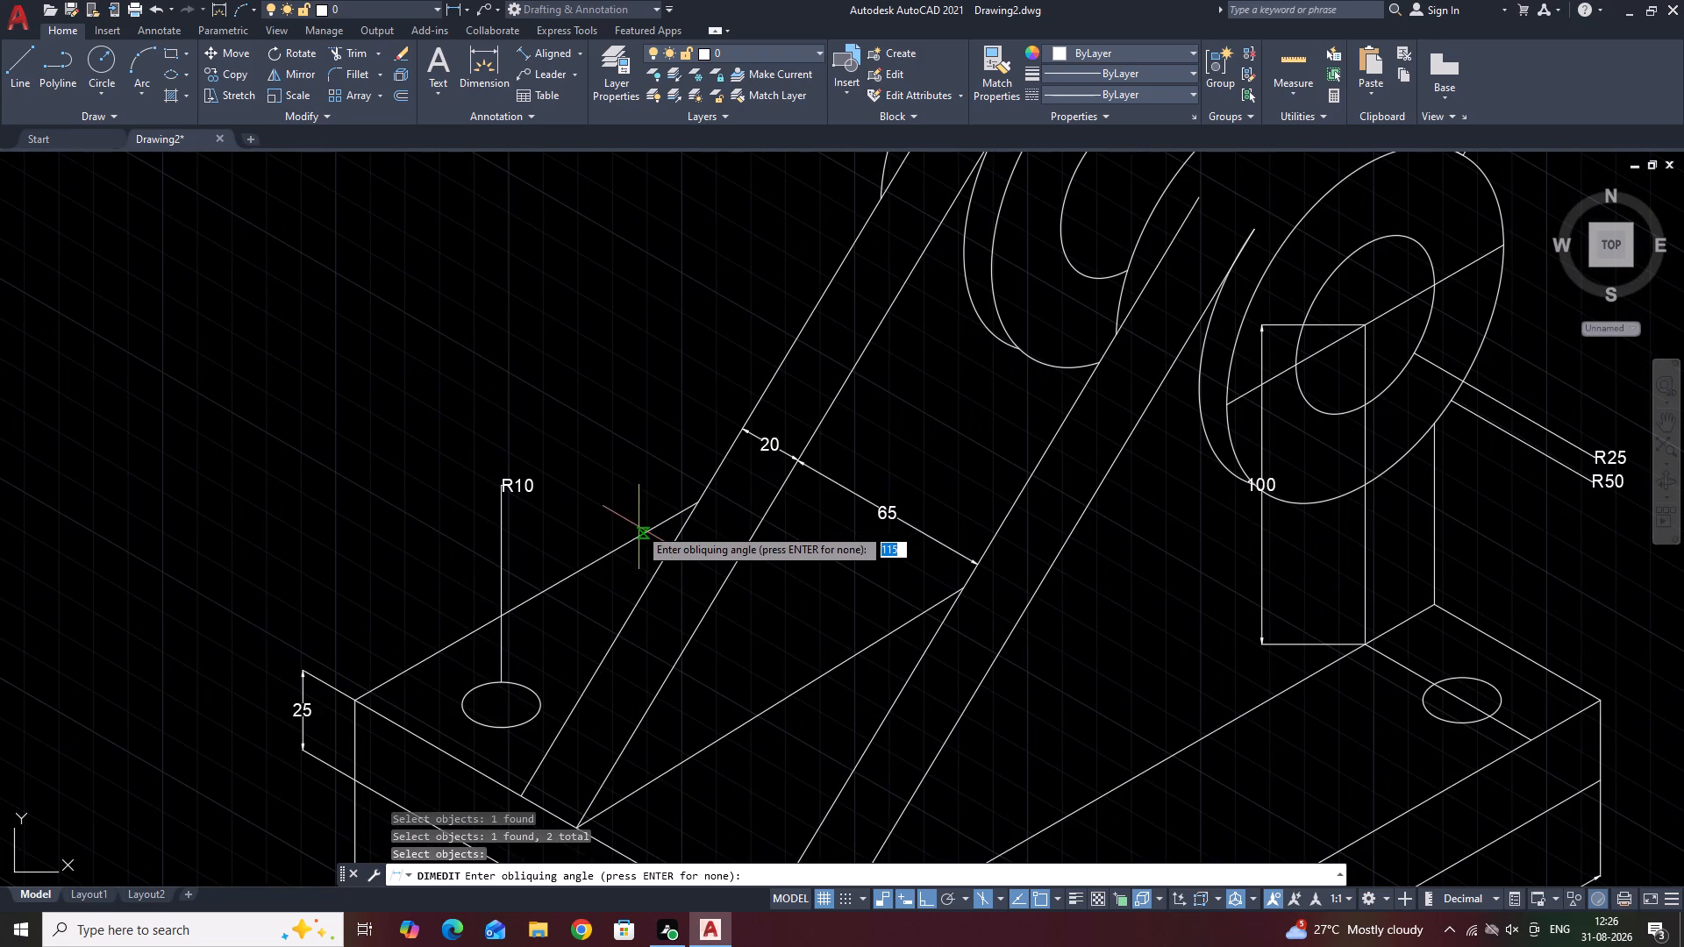
click(647, 532)
click(604, 551)
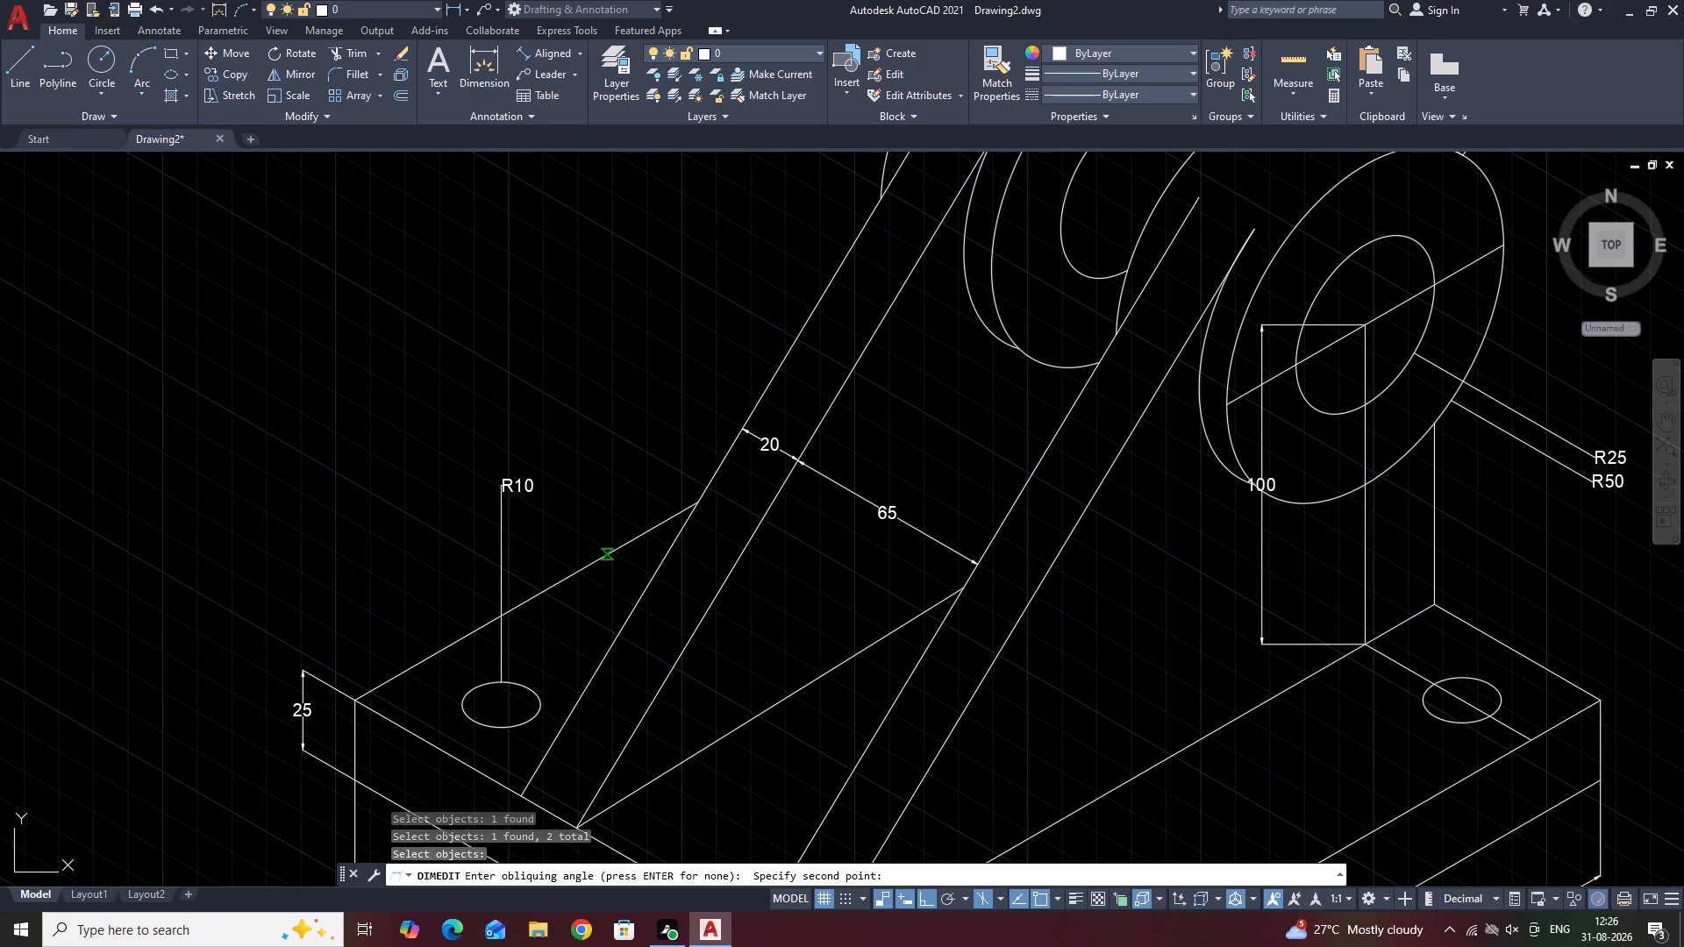
Stretch the front cylinder's 40 dimension closer to the cylinder, matching the offset of the rear cylinder's 40 dimension.
scroll(604, 551, down, 3)
scroll(797, 378, up, 3)
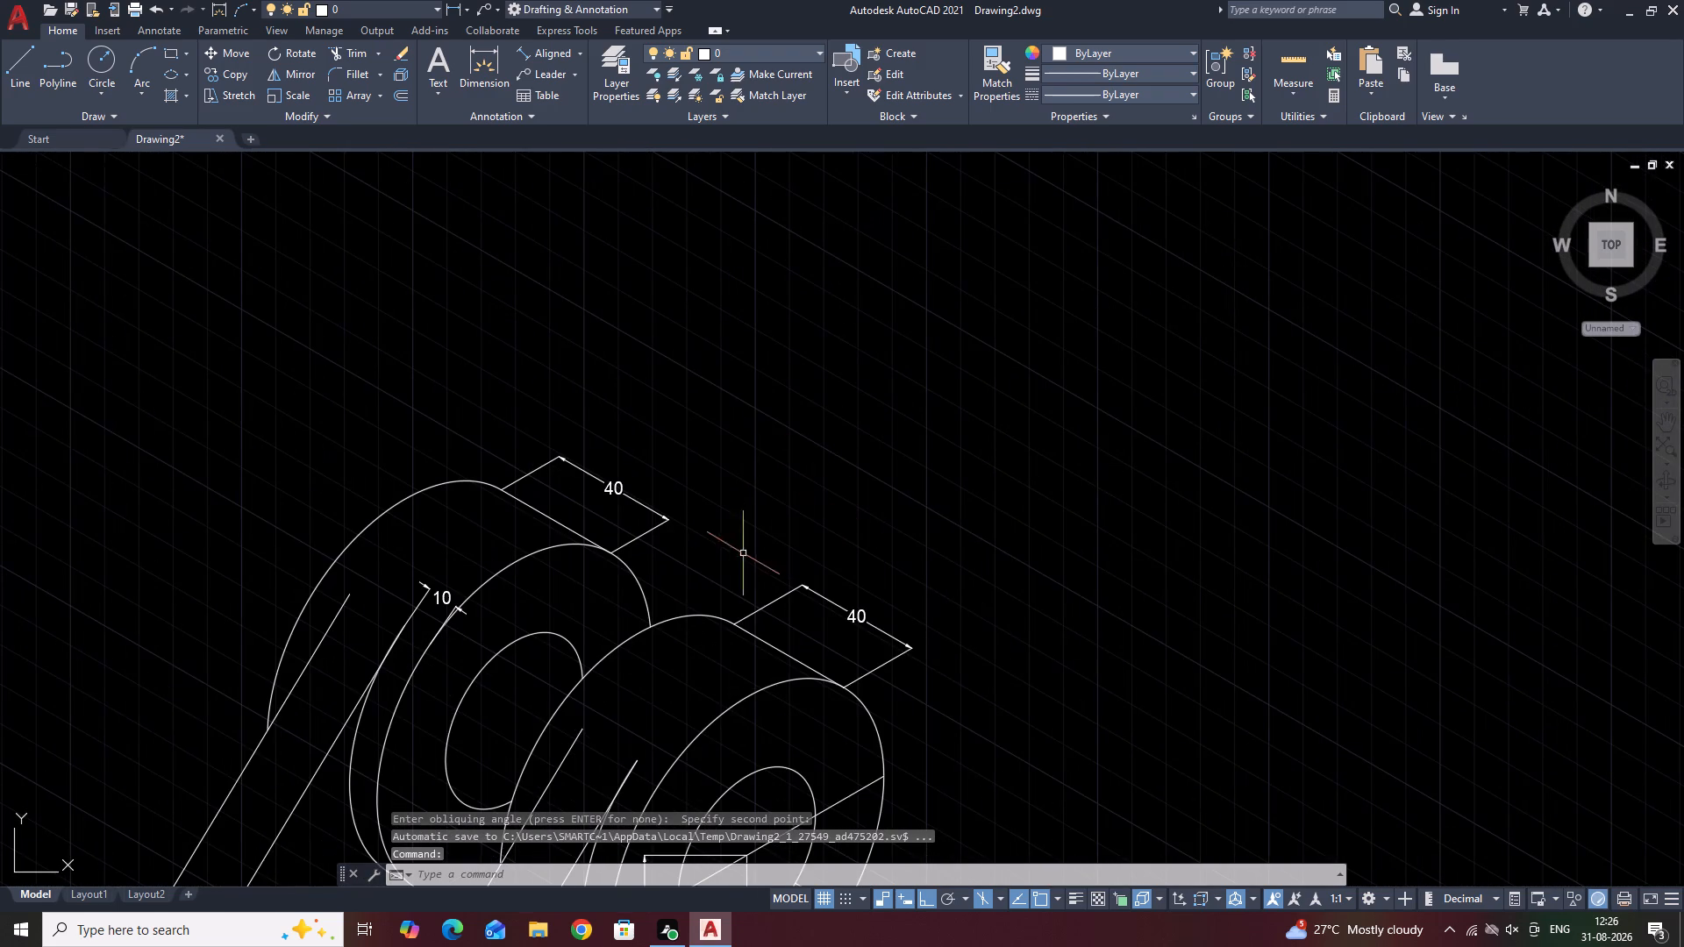
middle_drag(728, 557, 904, 407)
scroll(910, 406, up, 2)
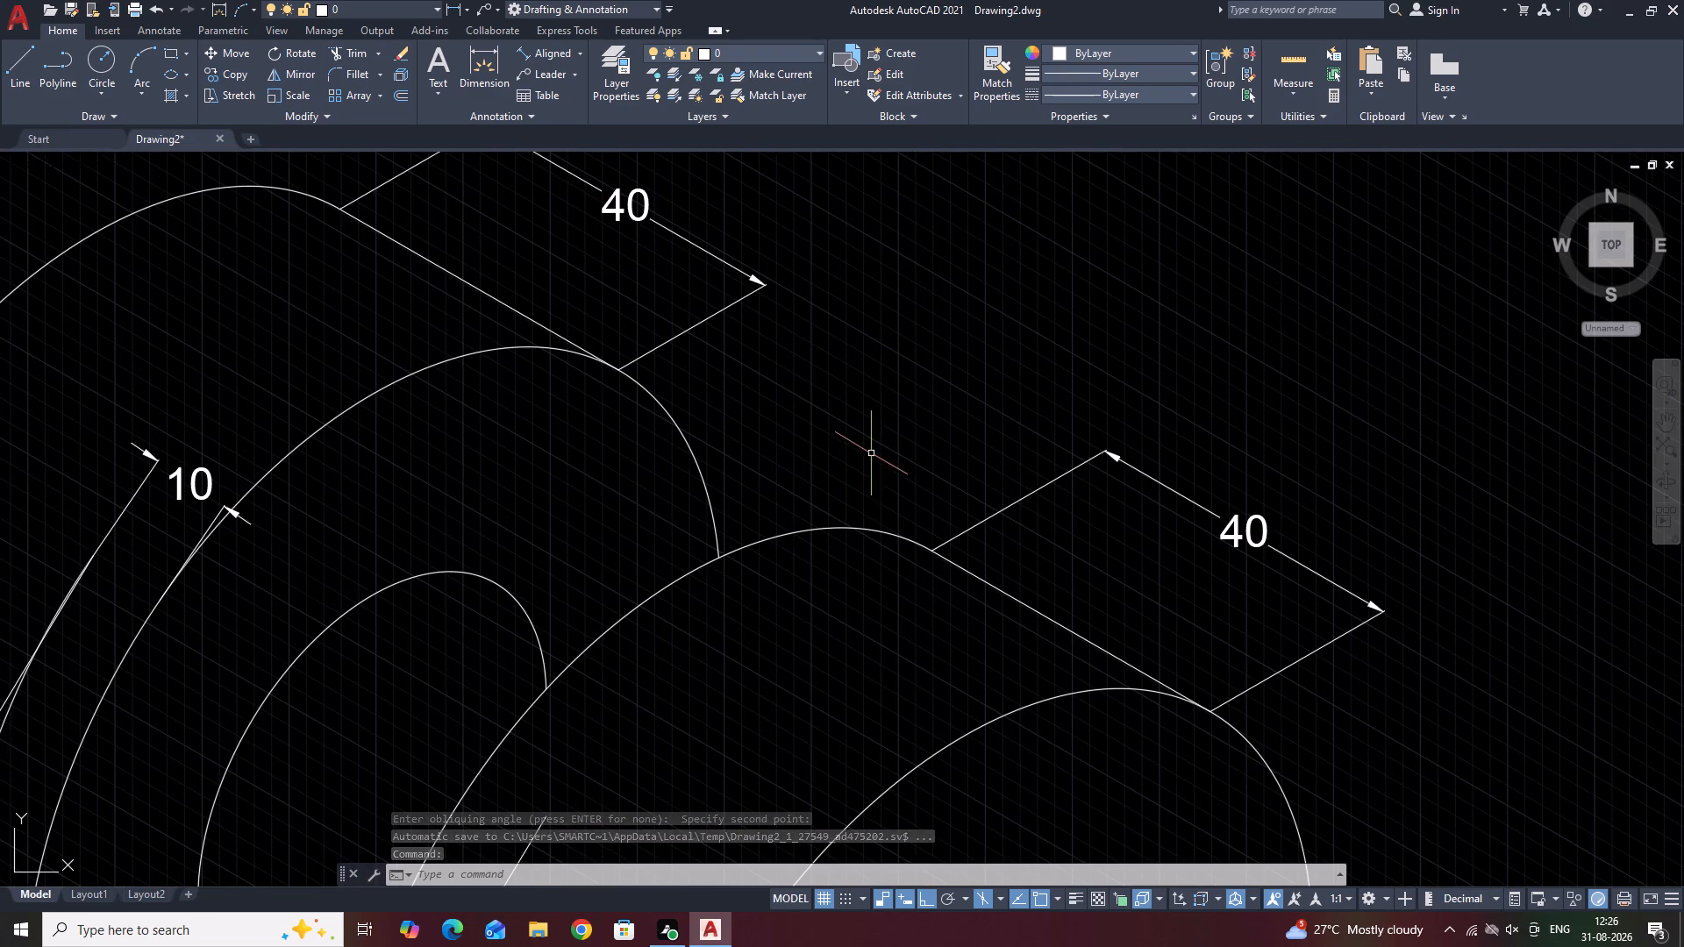
click(1116, 455)
click(1105, 452)
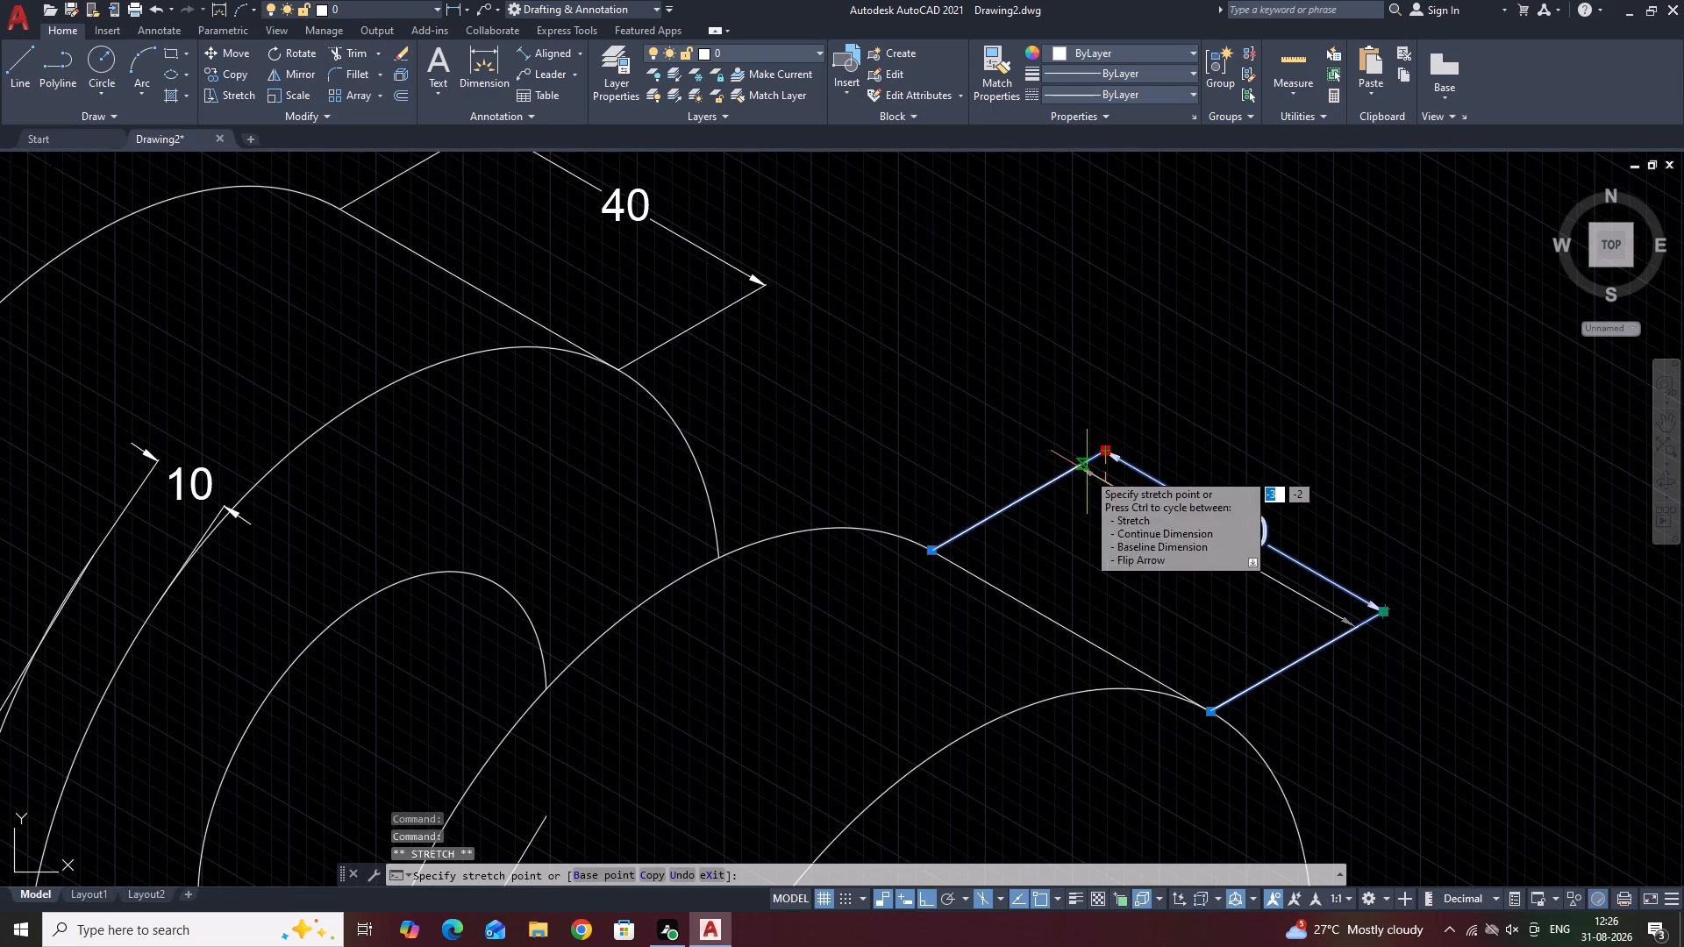
click(1087, 472)
key(Escape)
scroll(1056, 380, down, 2)
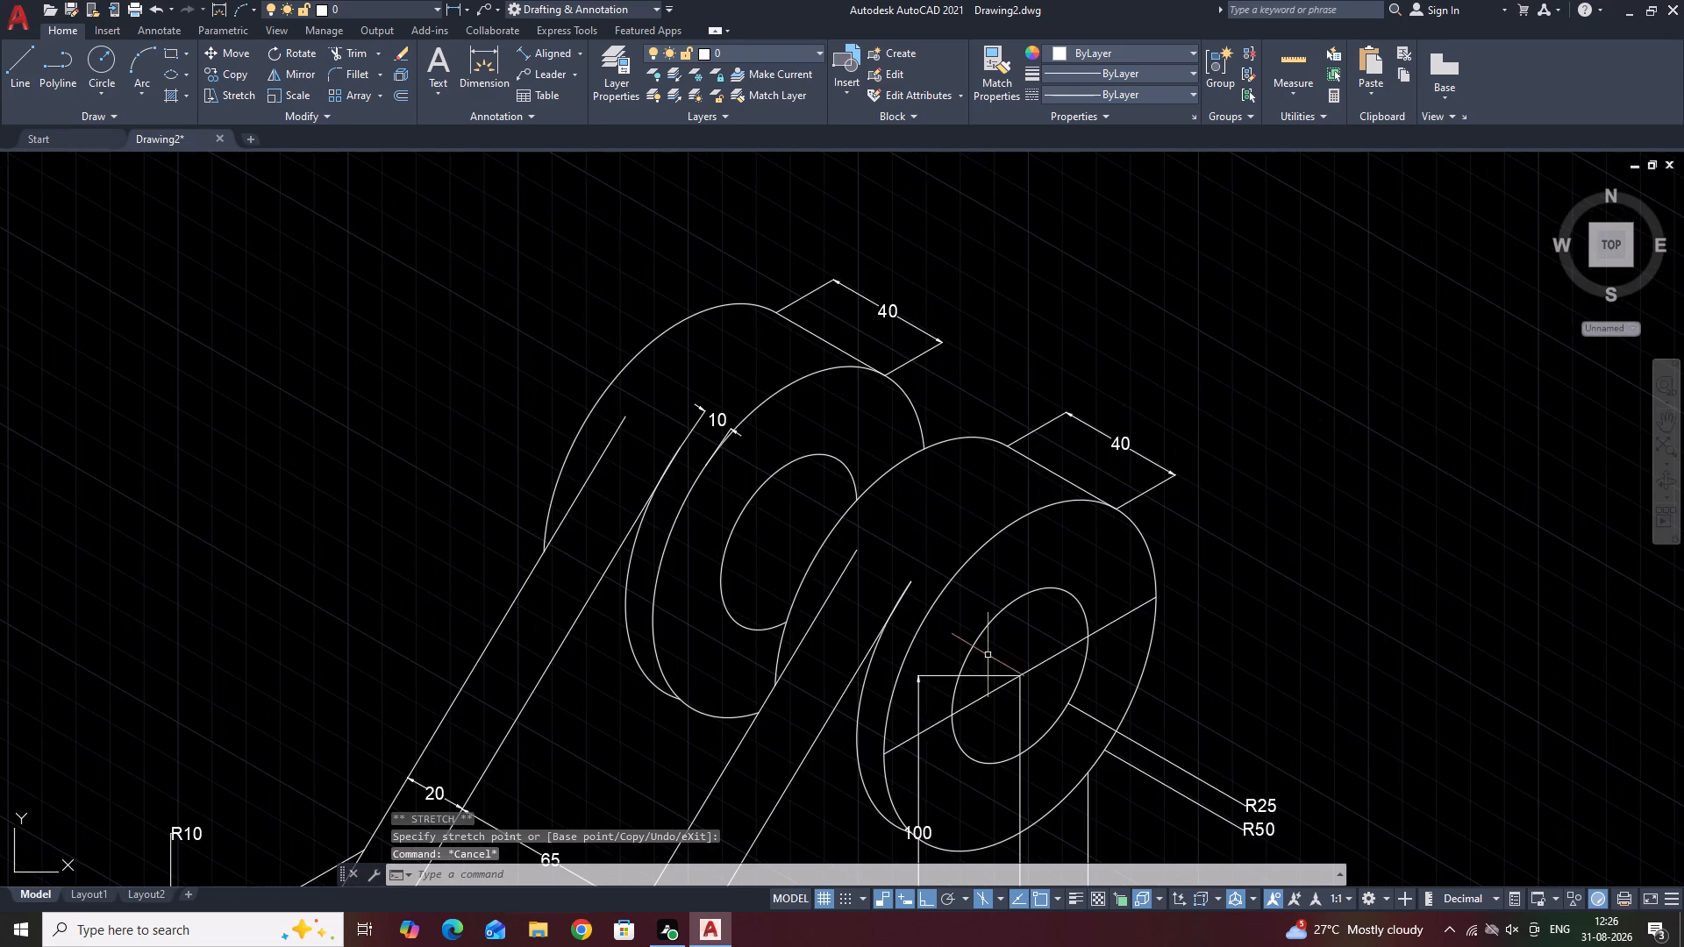
Oblique the vertical 100 height dimension to the angle of the slanted diameter line across the front cylinder's face.
scroll(948, 630, down, 1)
middle_drag(896, 764, 934, 509)
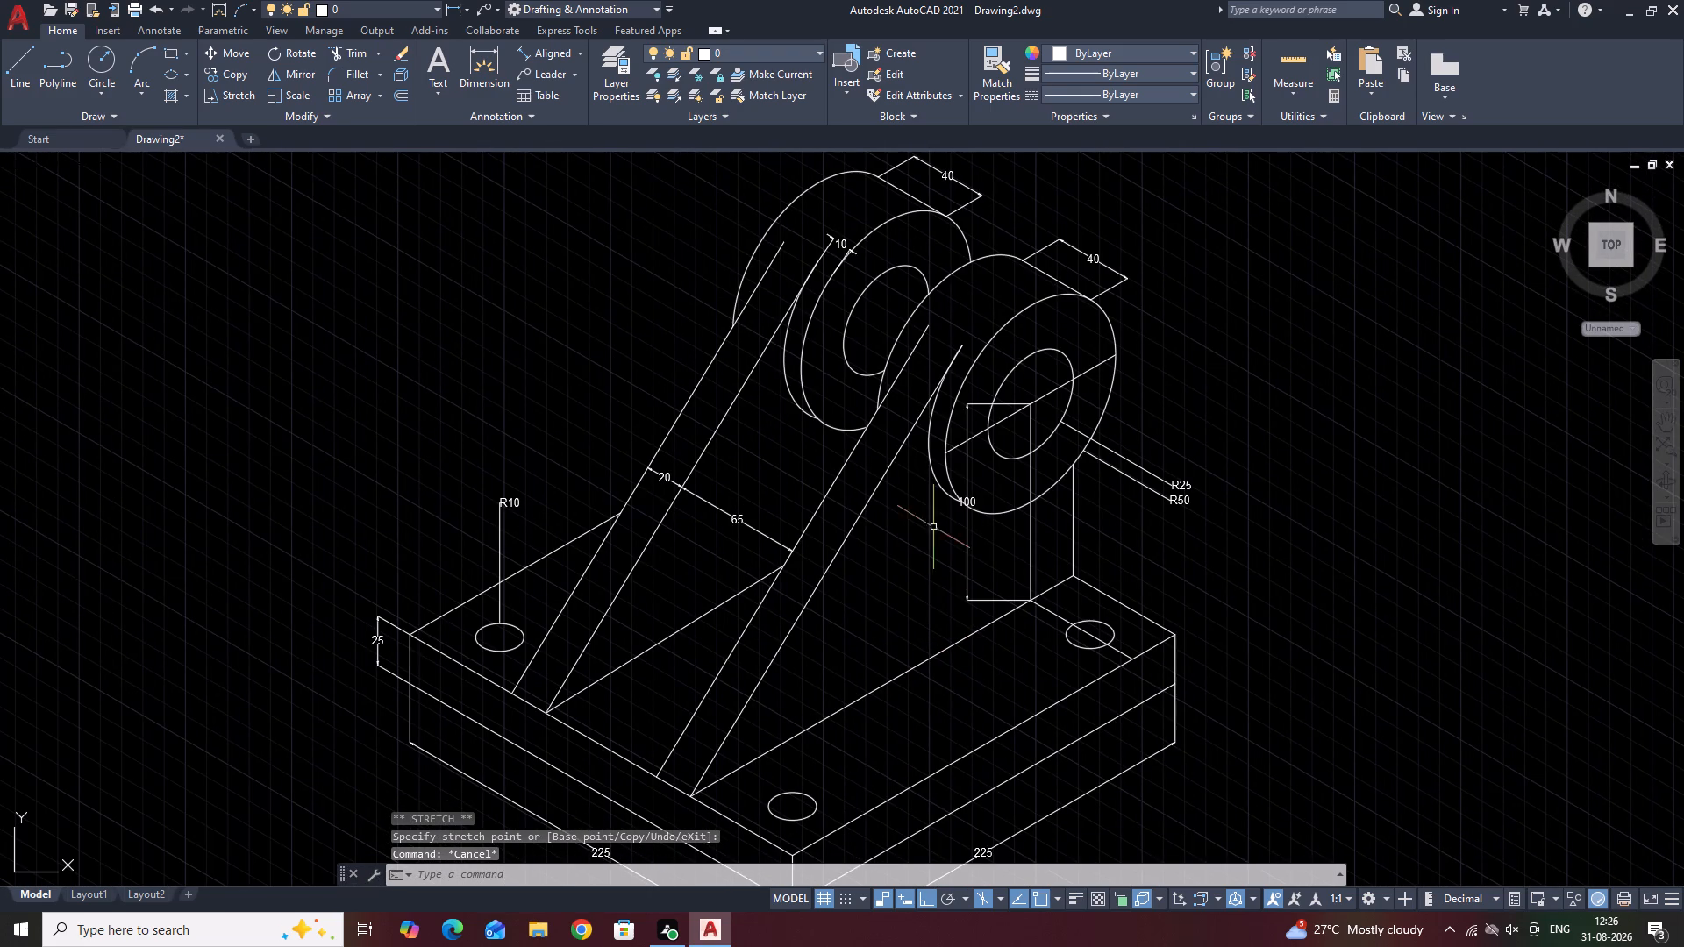
middle_drag(903, 627, 949, 556)
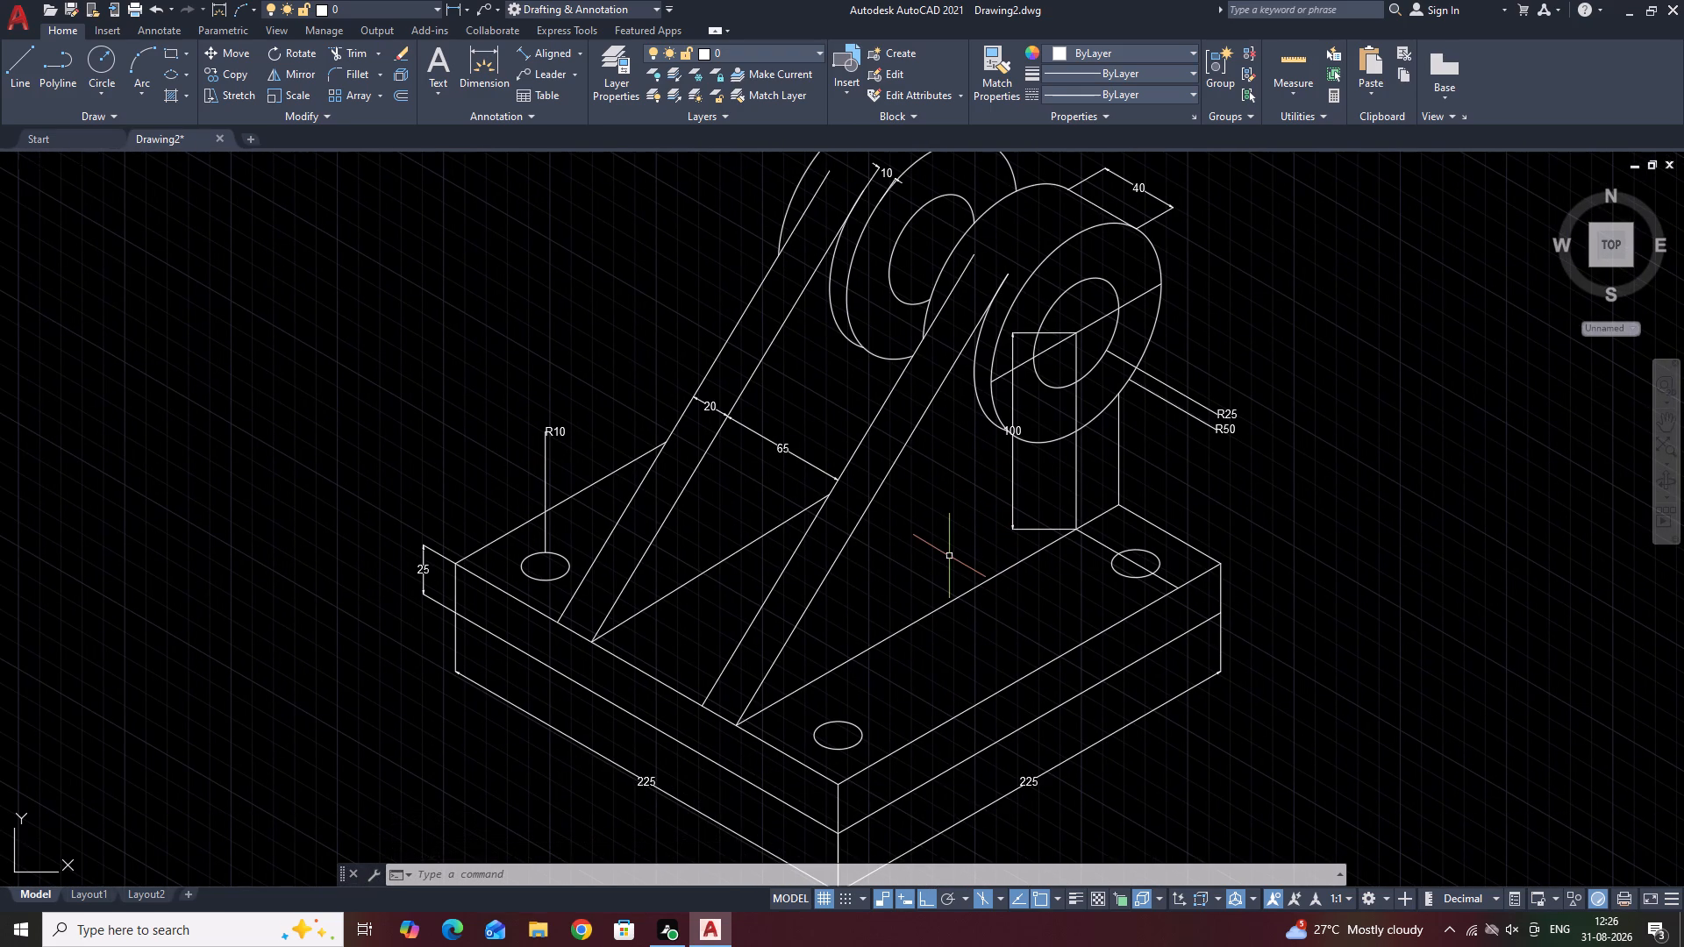
key(space)
drag(960, 664, 919, 564)
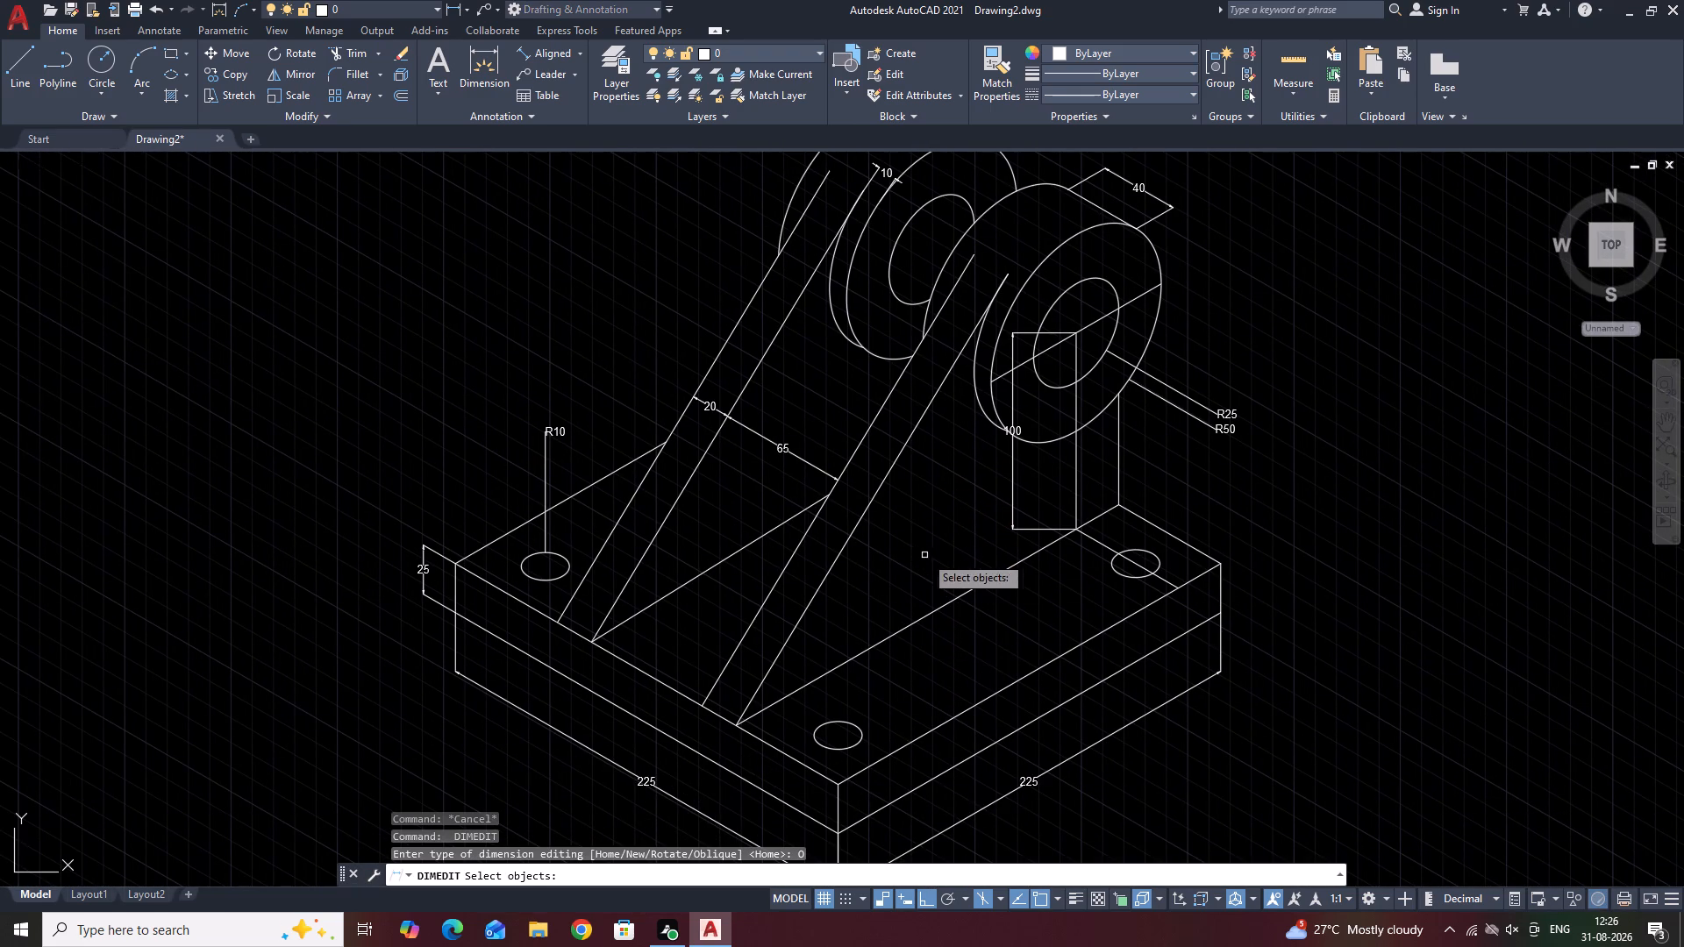
click(1013, 431)
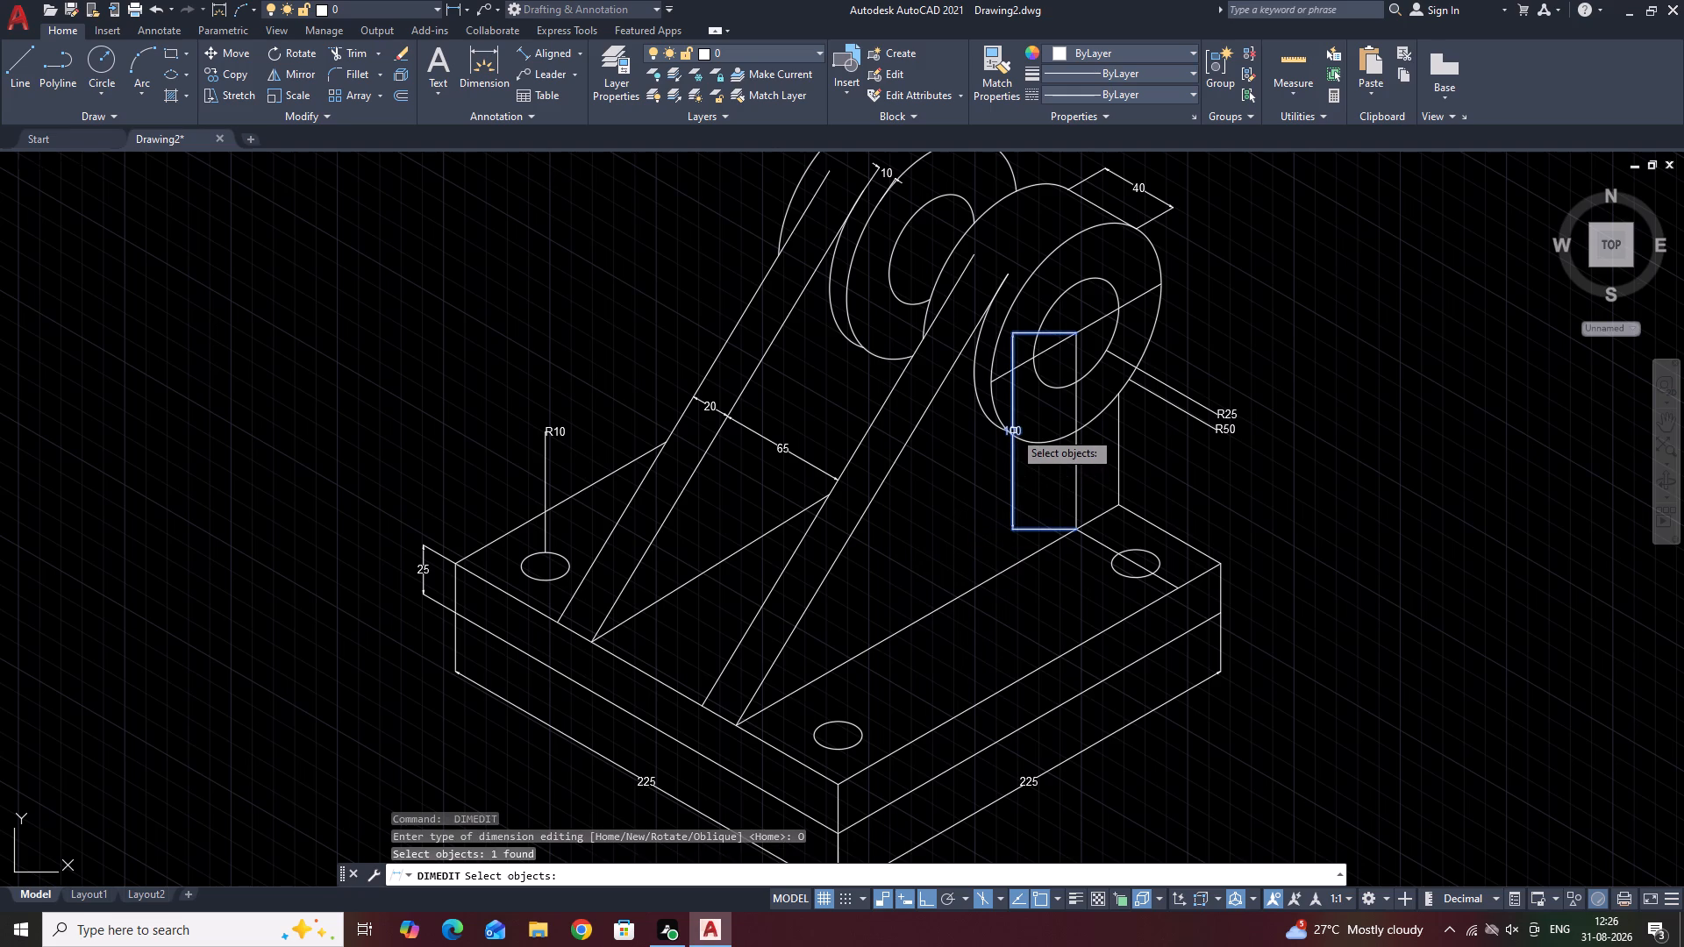
right_click(1013, 431)
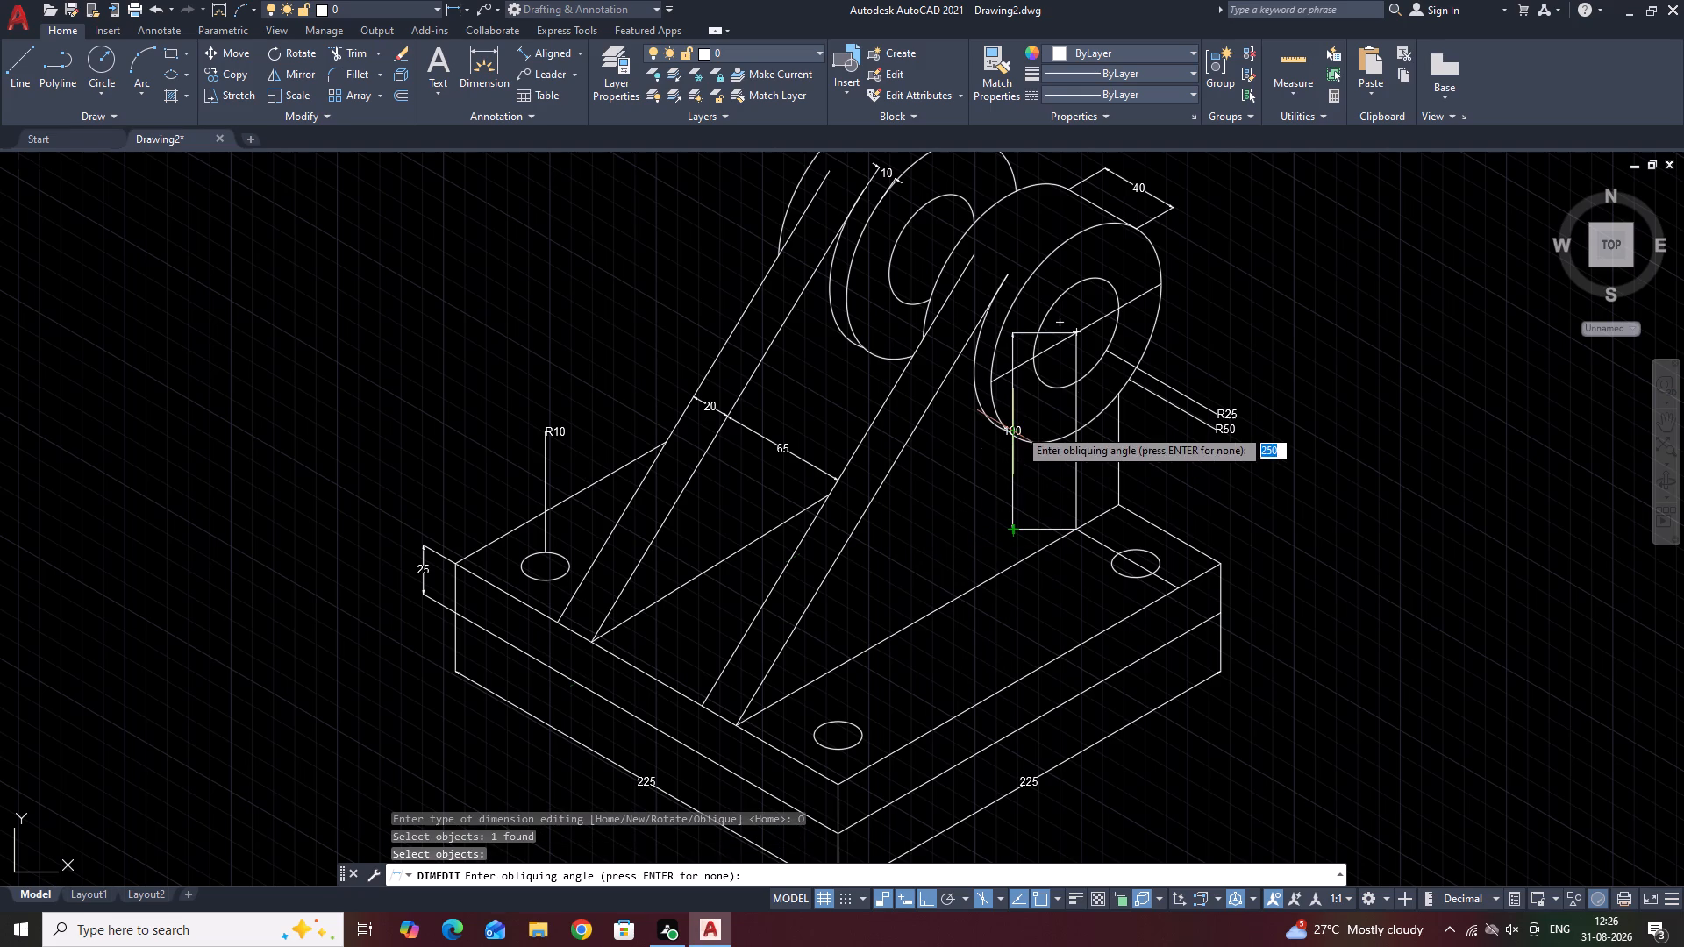
click(1151, 295)
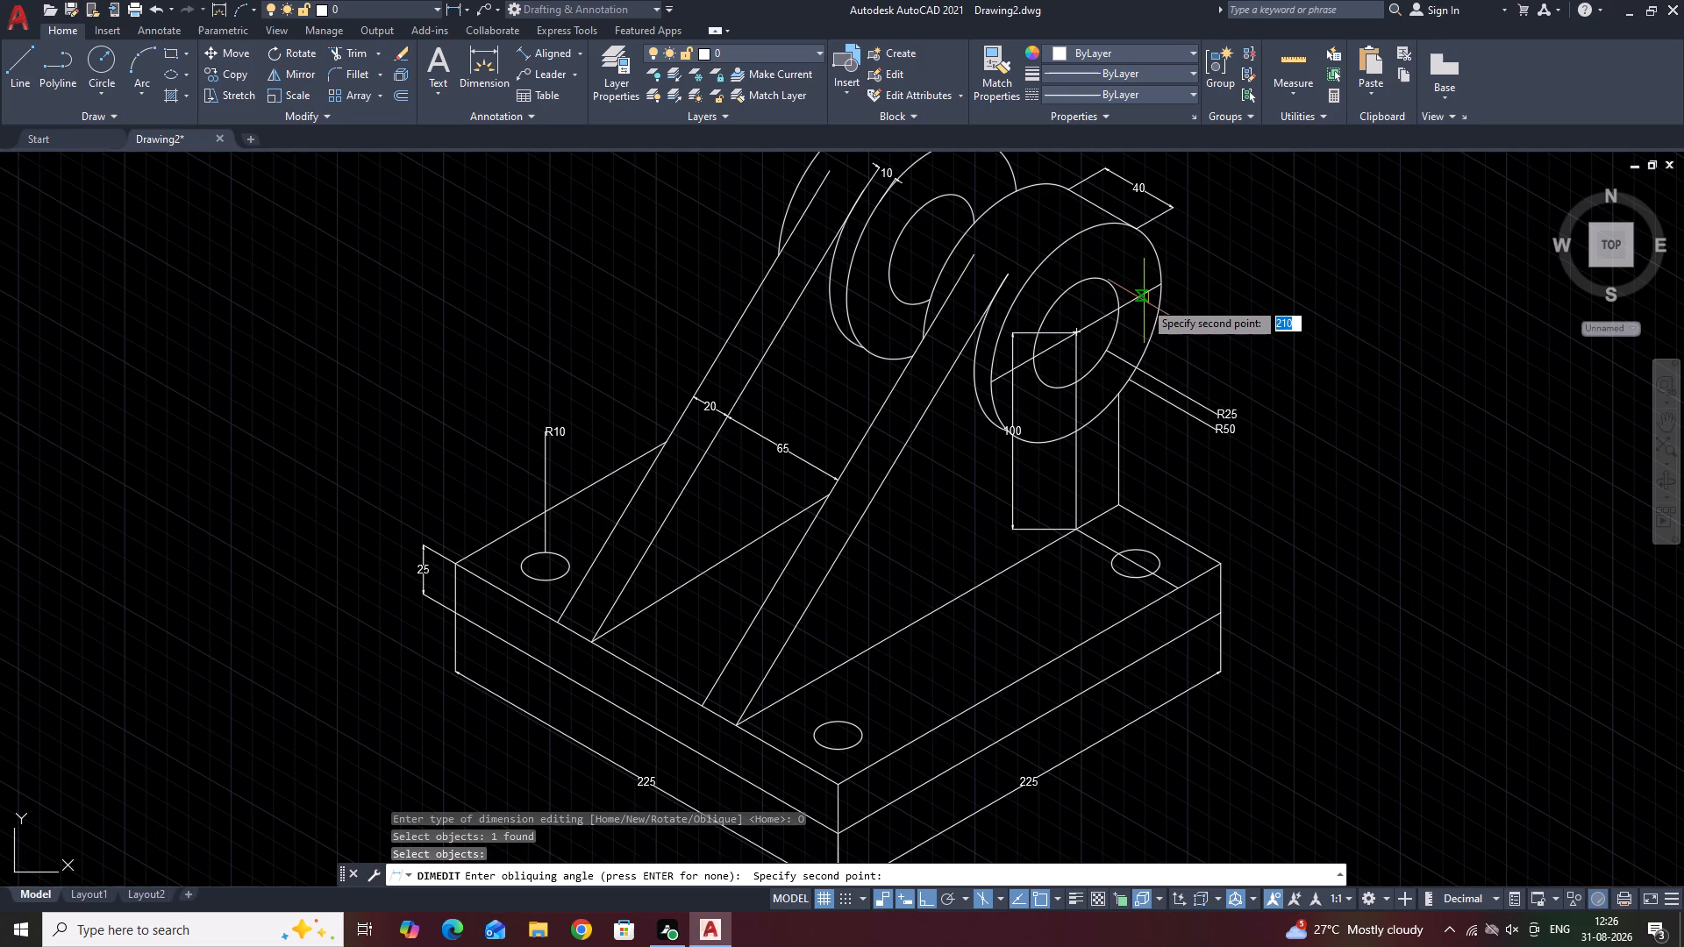
click(1142, 301)
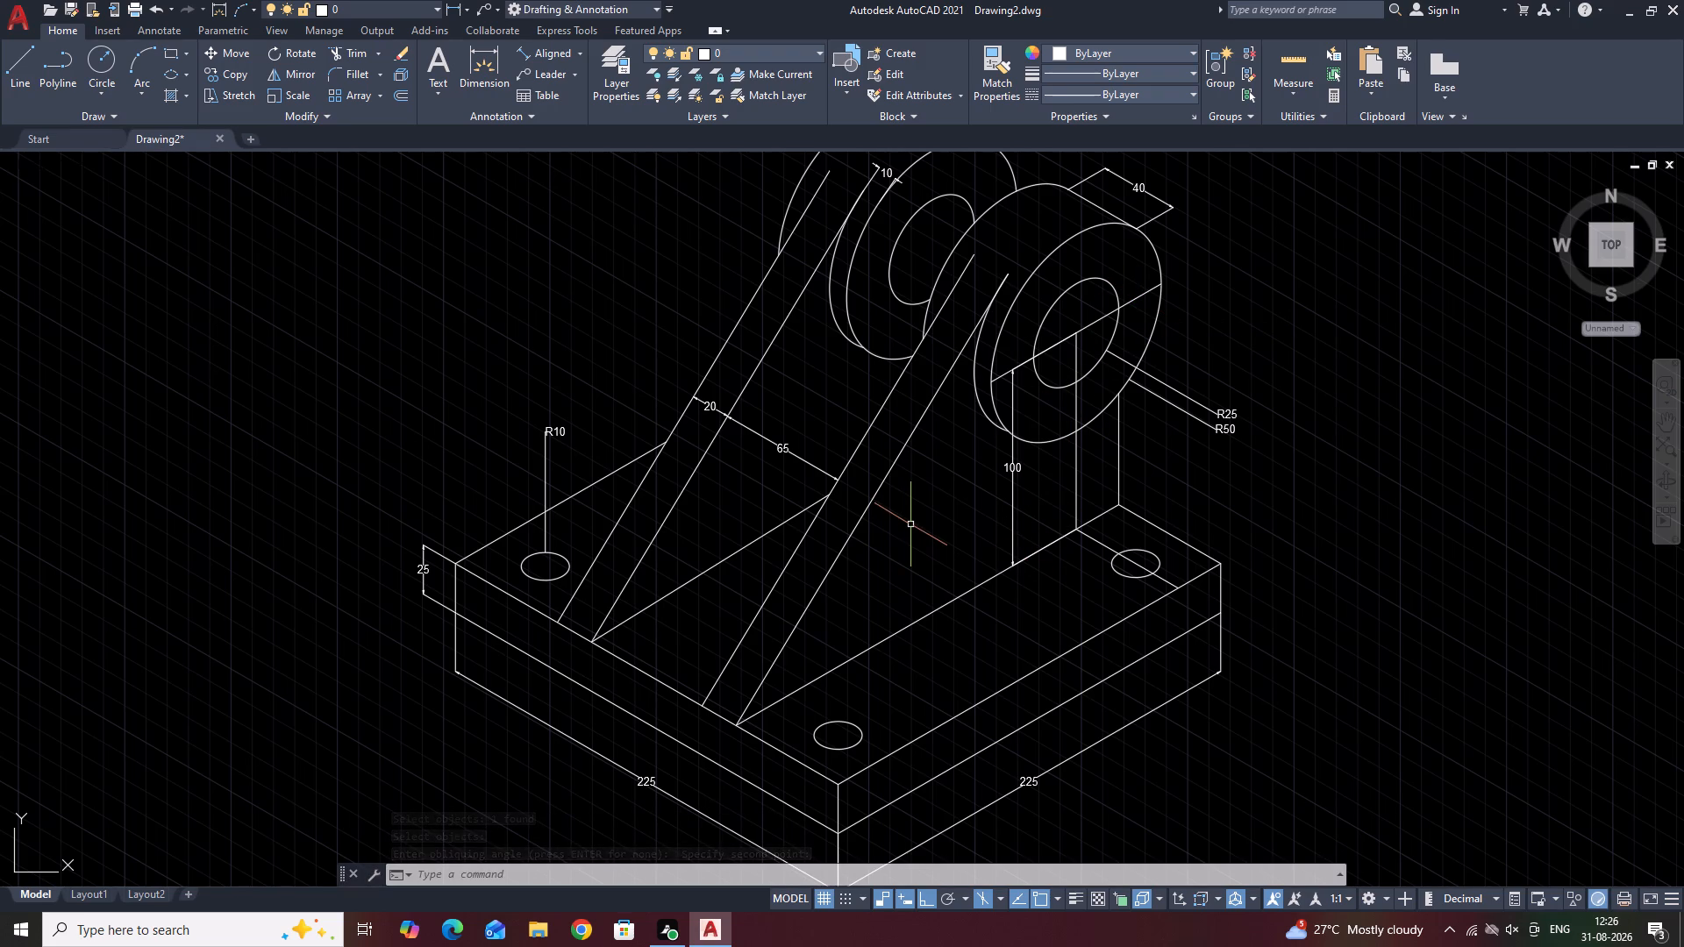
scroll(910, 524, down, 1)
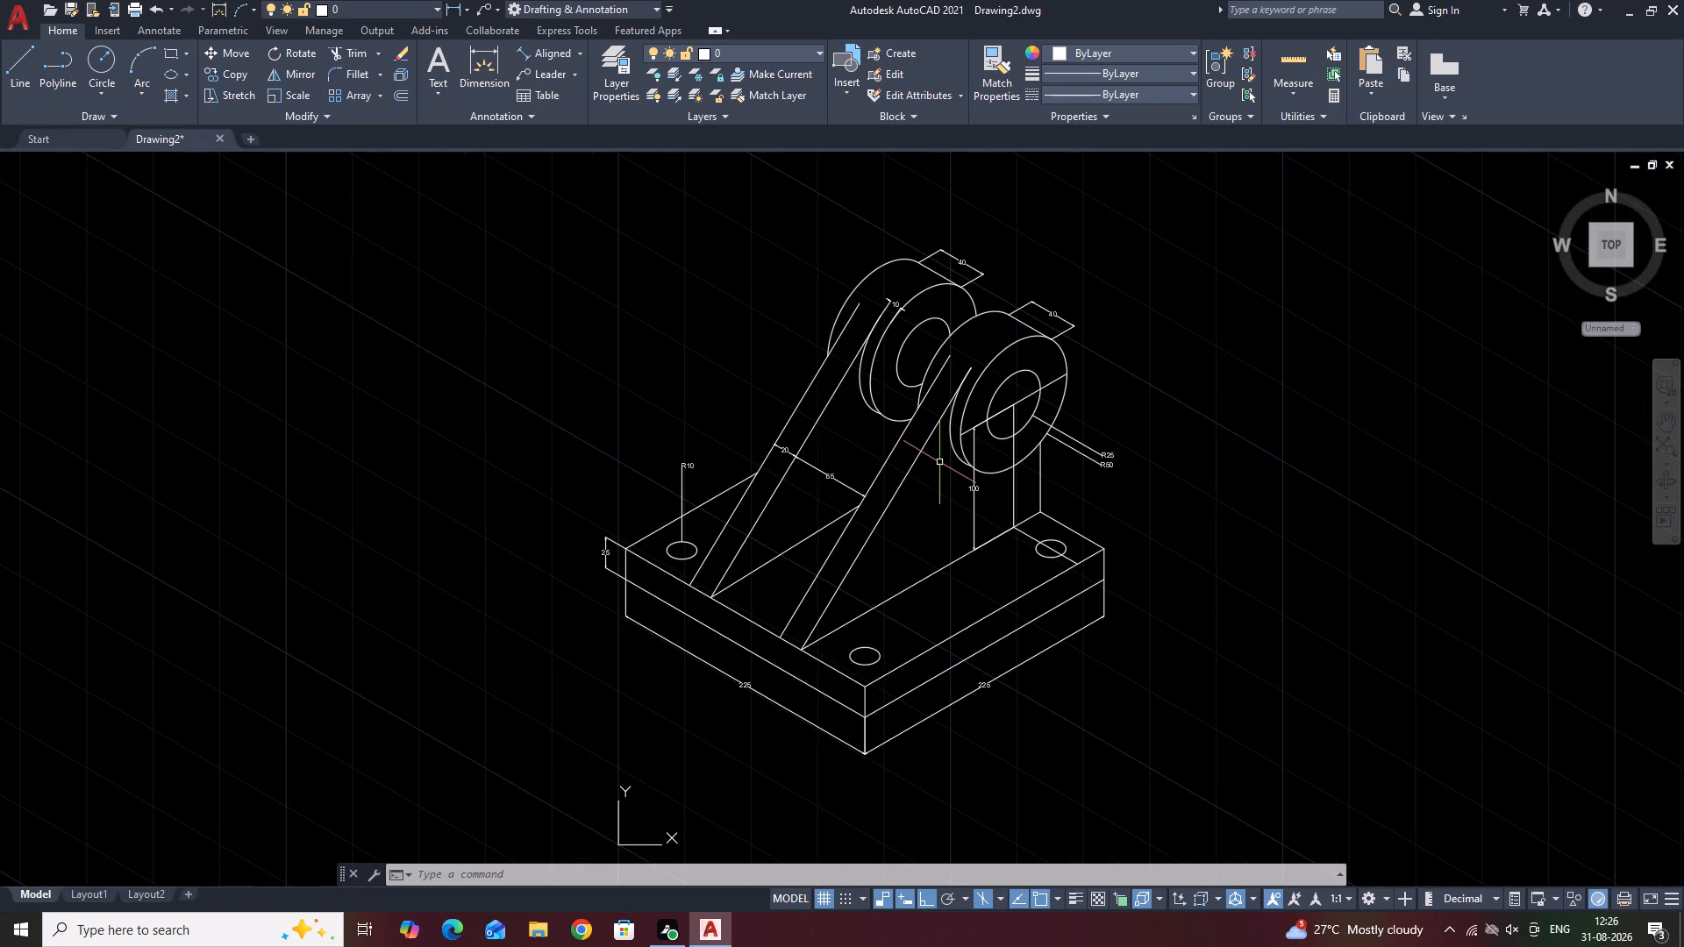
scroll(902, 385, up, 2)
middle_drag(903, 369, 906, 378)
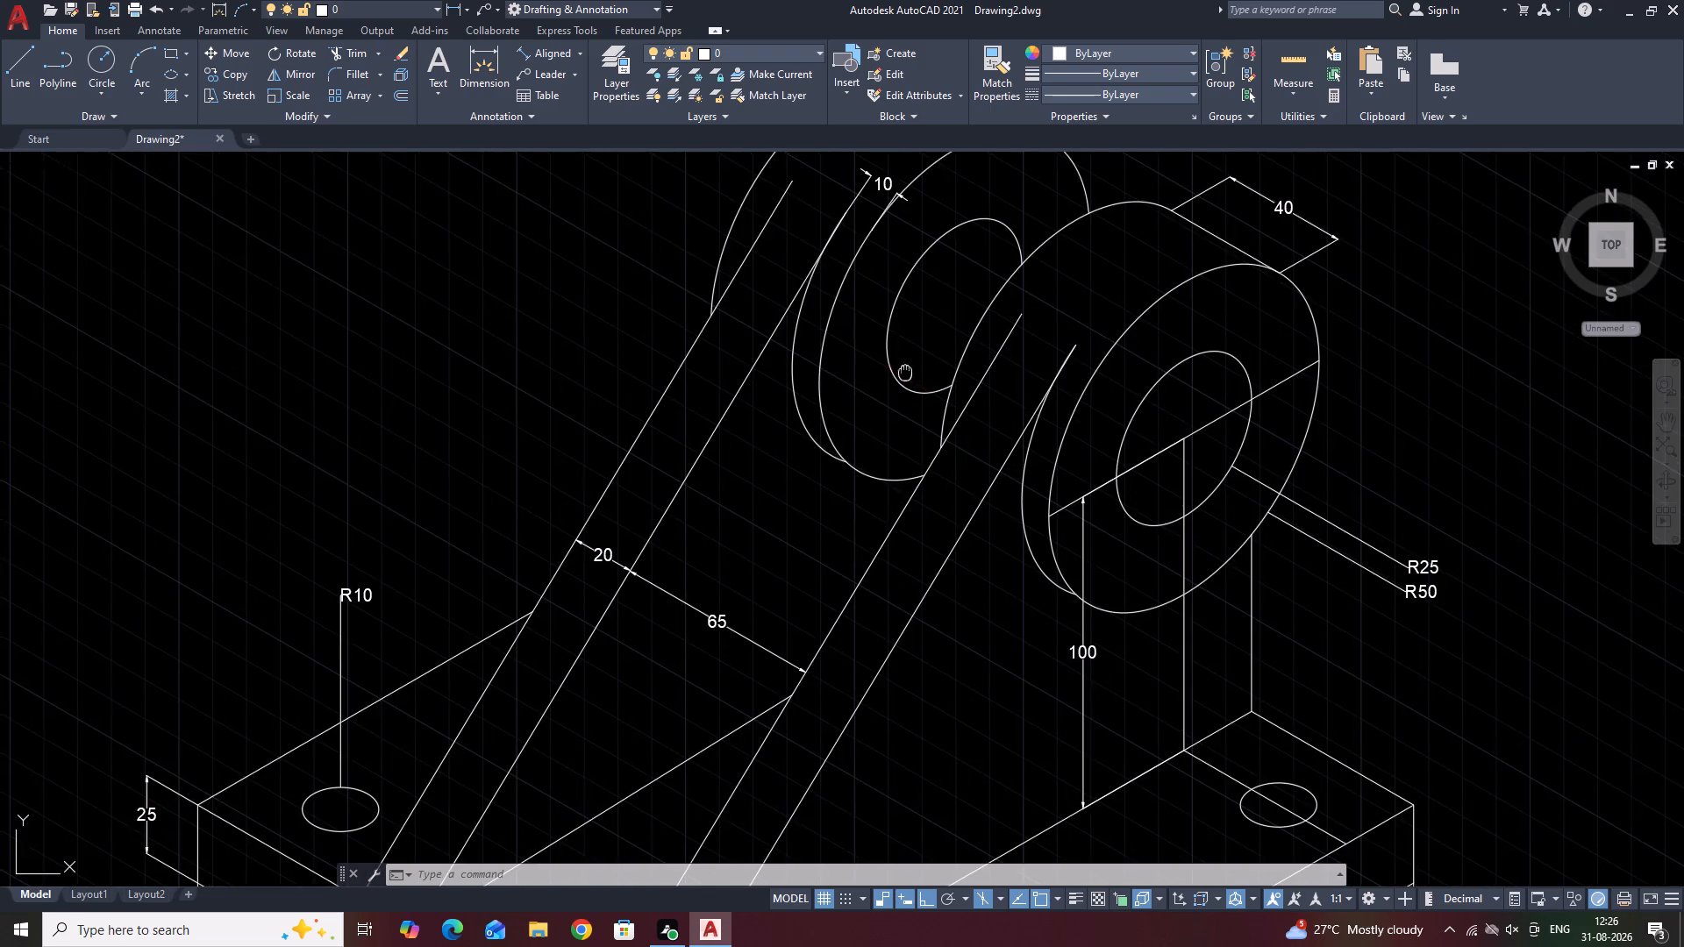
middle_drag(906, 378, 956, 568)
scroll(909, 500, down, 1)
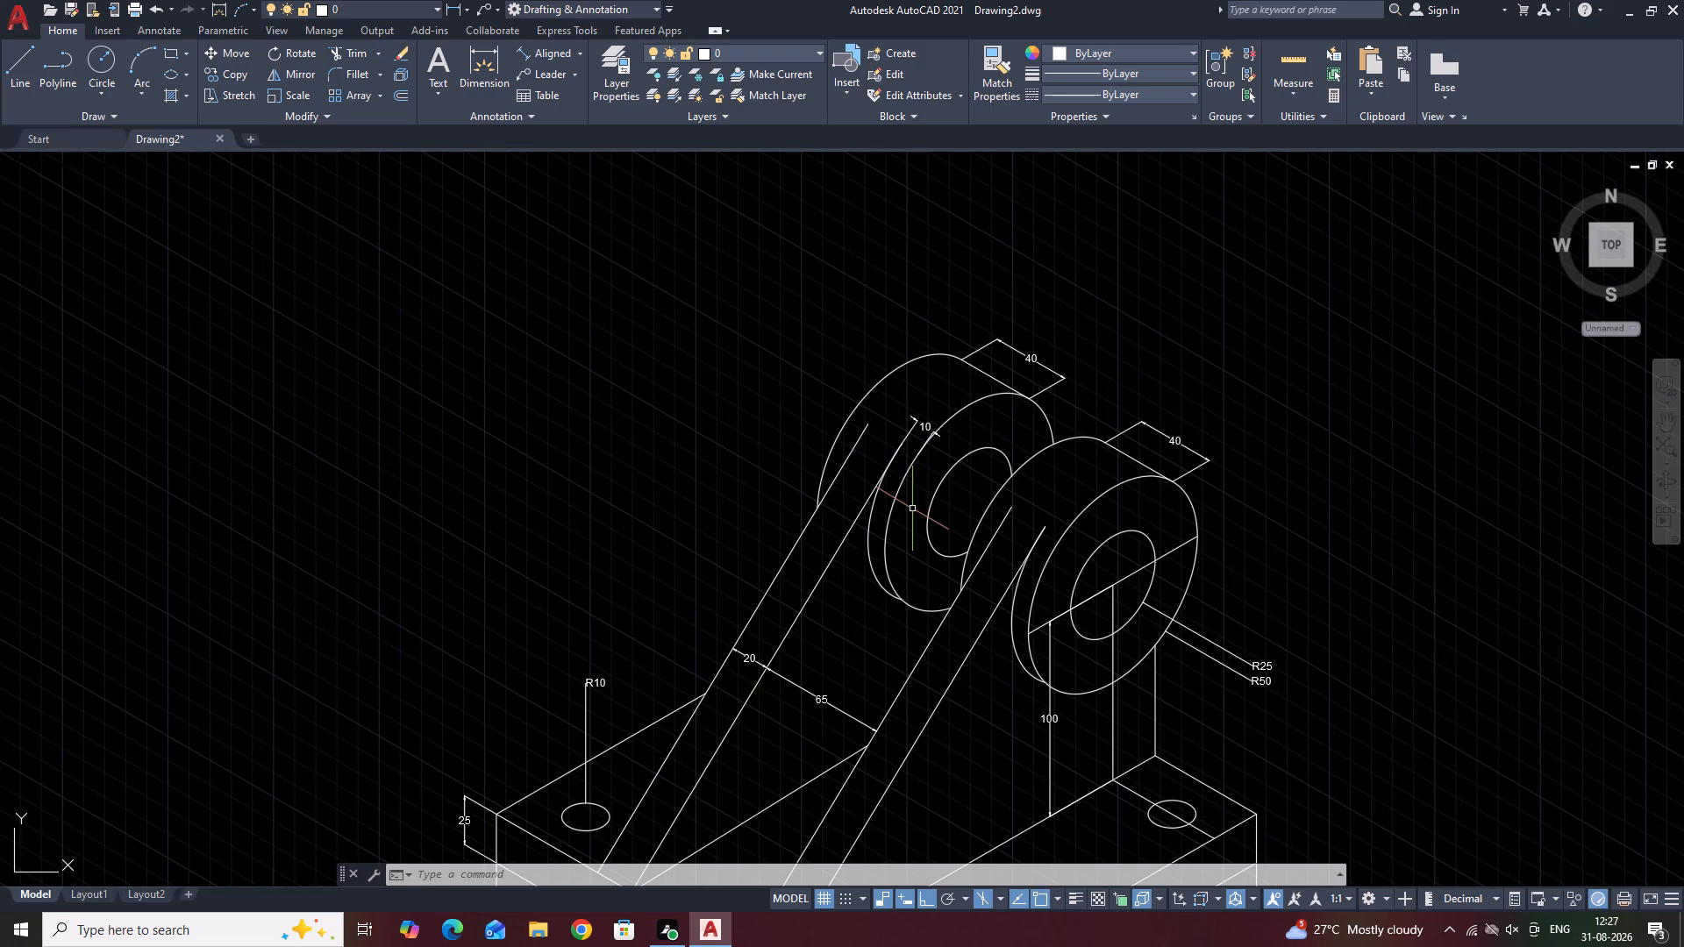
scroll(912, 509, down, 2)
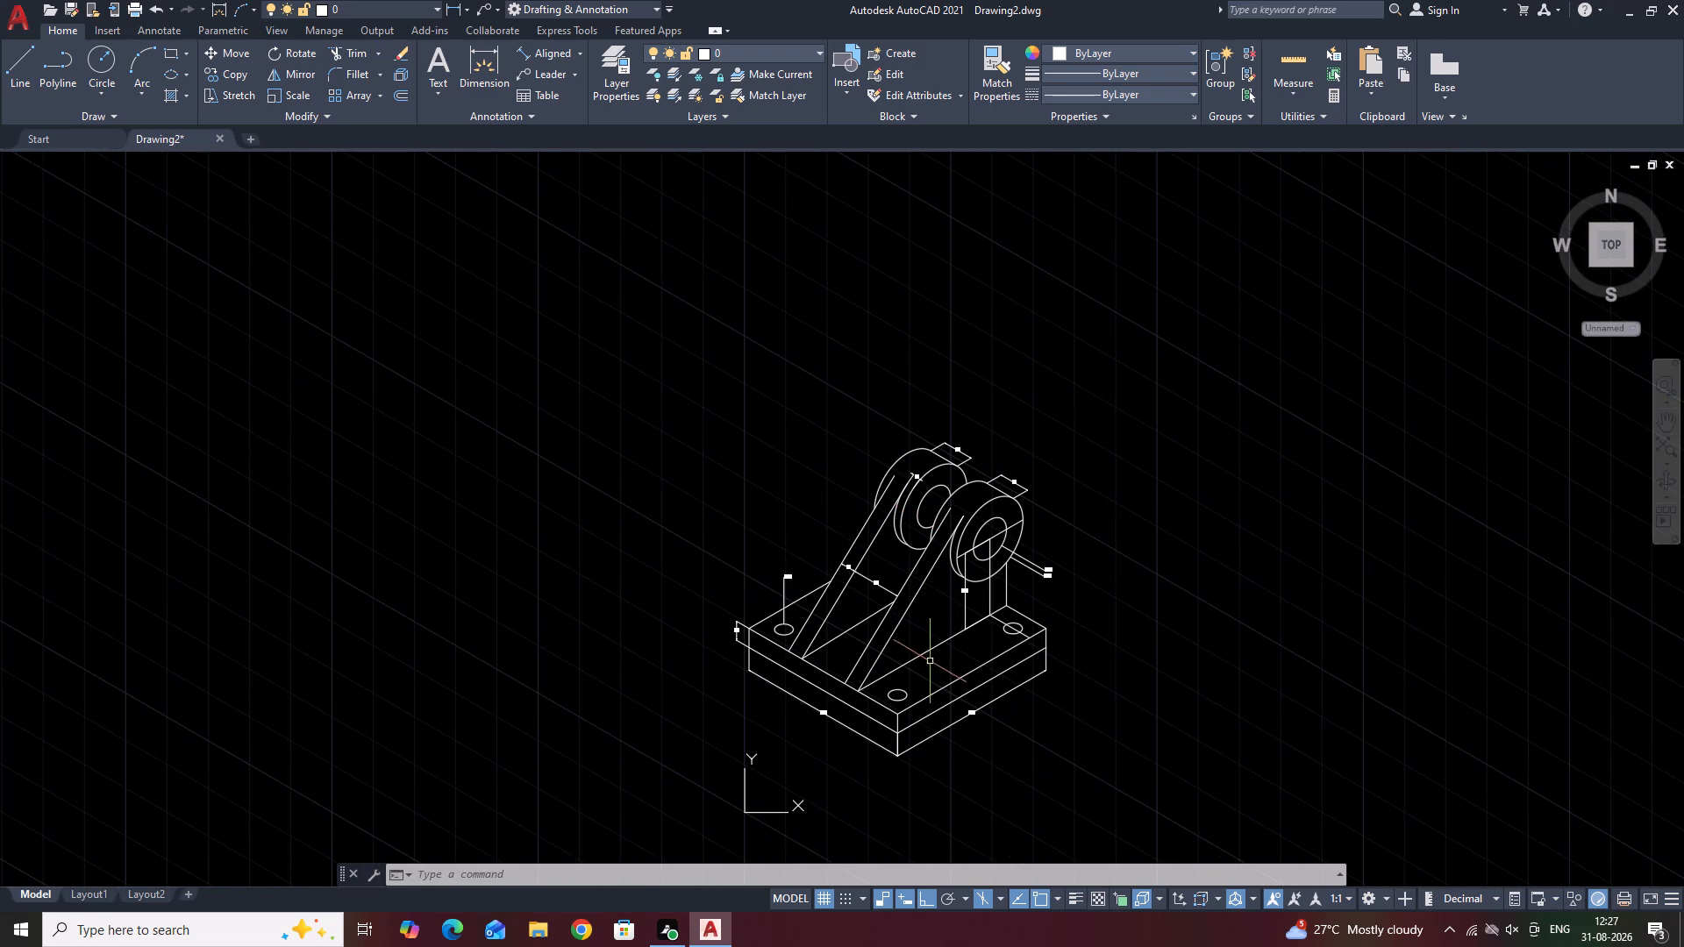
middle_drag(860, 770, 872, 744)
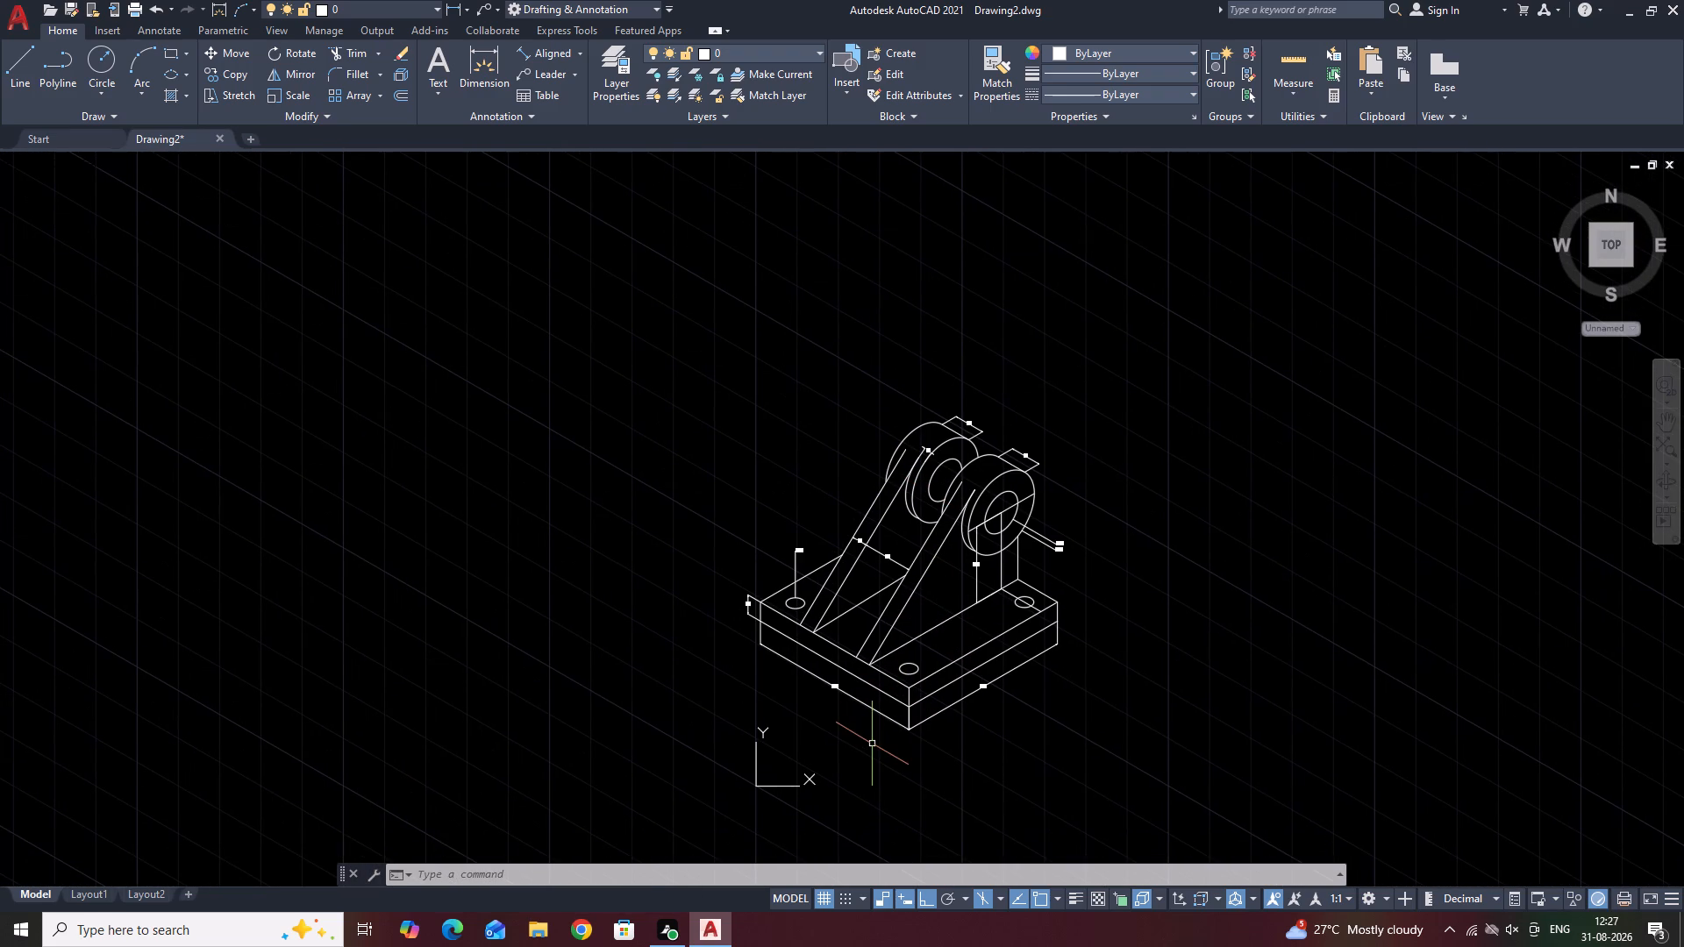
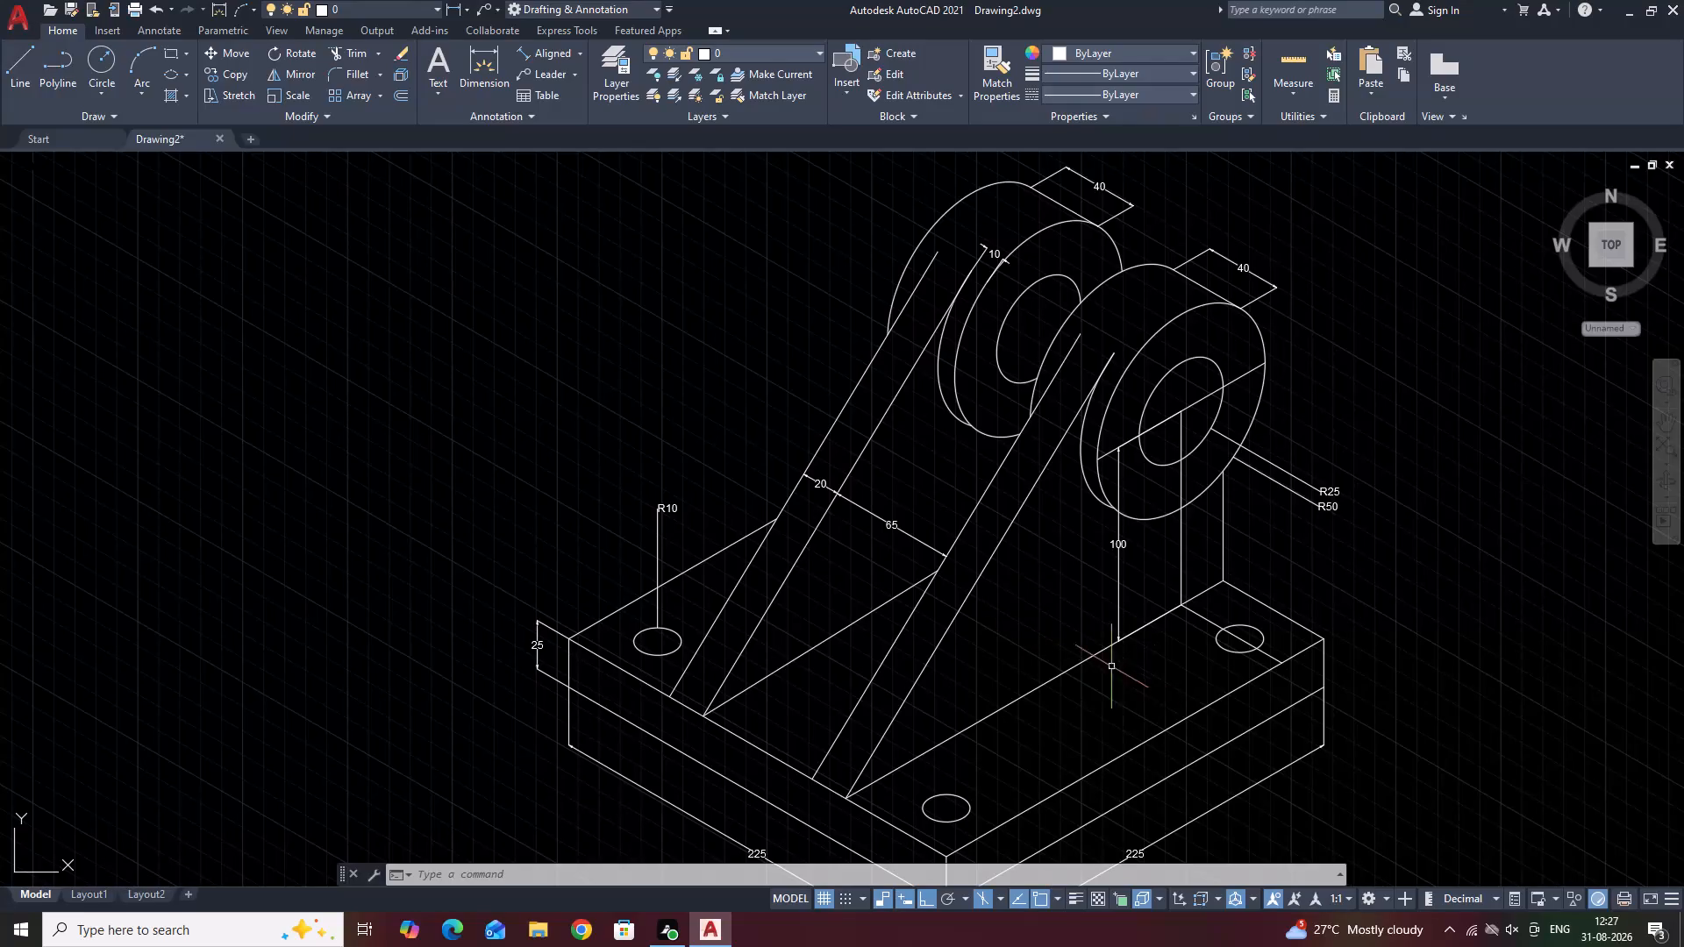
Set the arrowhead size of the R25, R50 and R10 leaders to 2.
middle_drag(1081, 665, 674, 496)
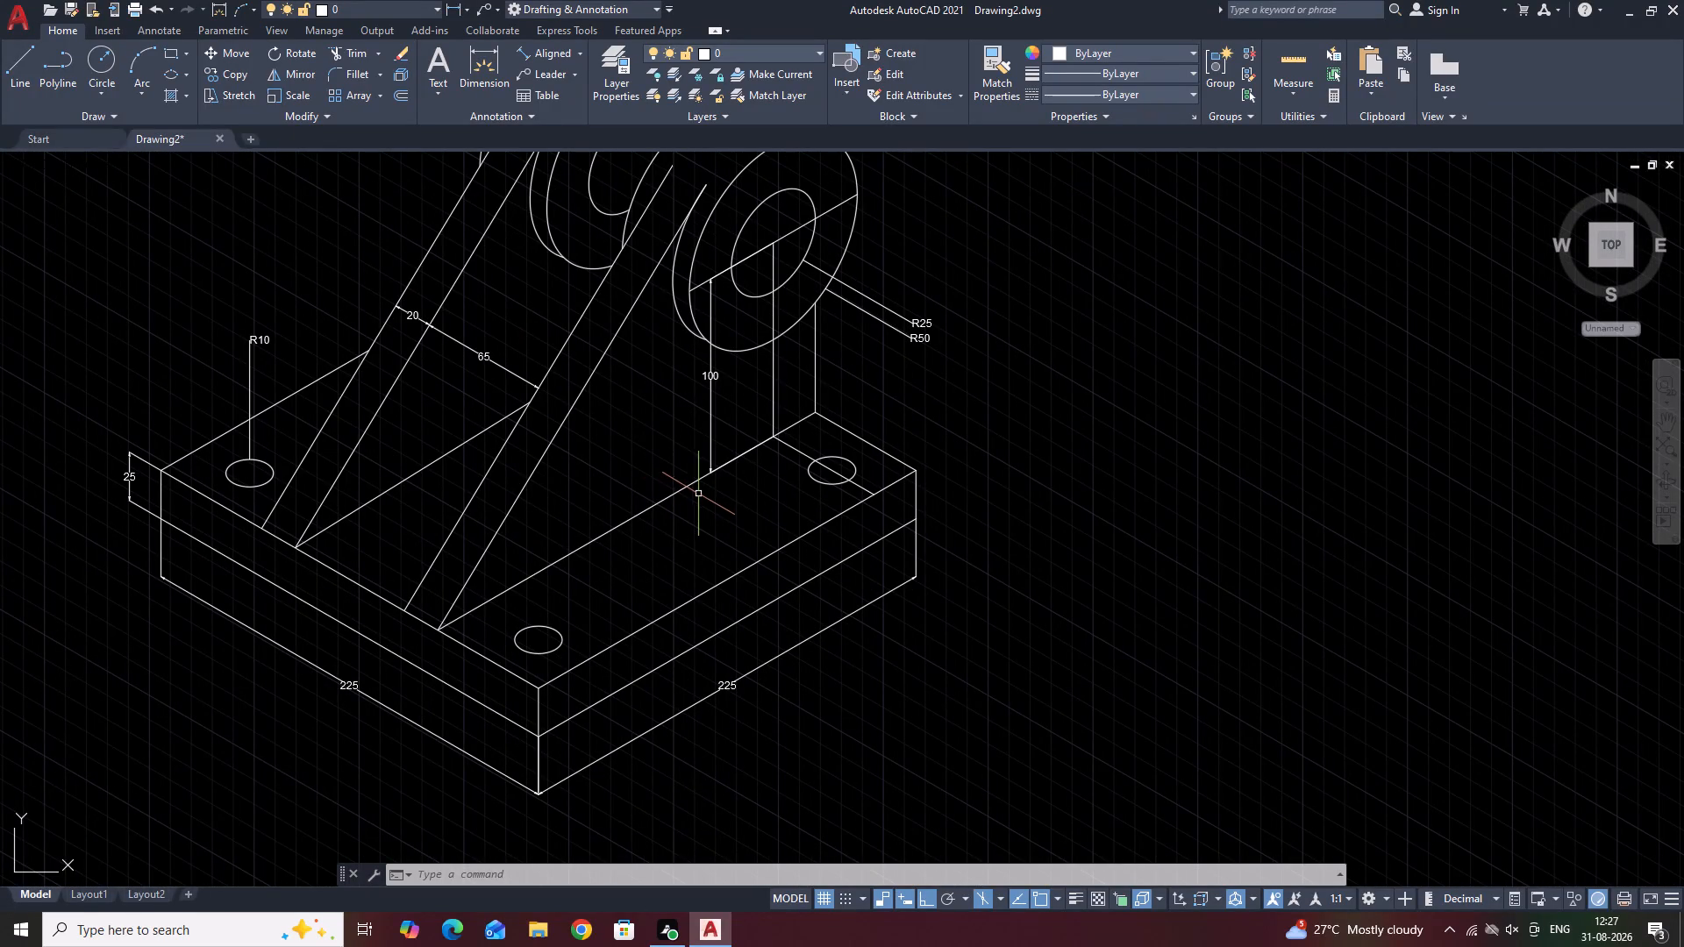
scroll(700, 495, down, 1)
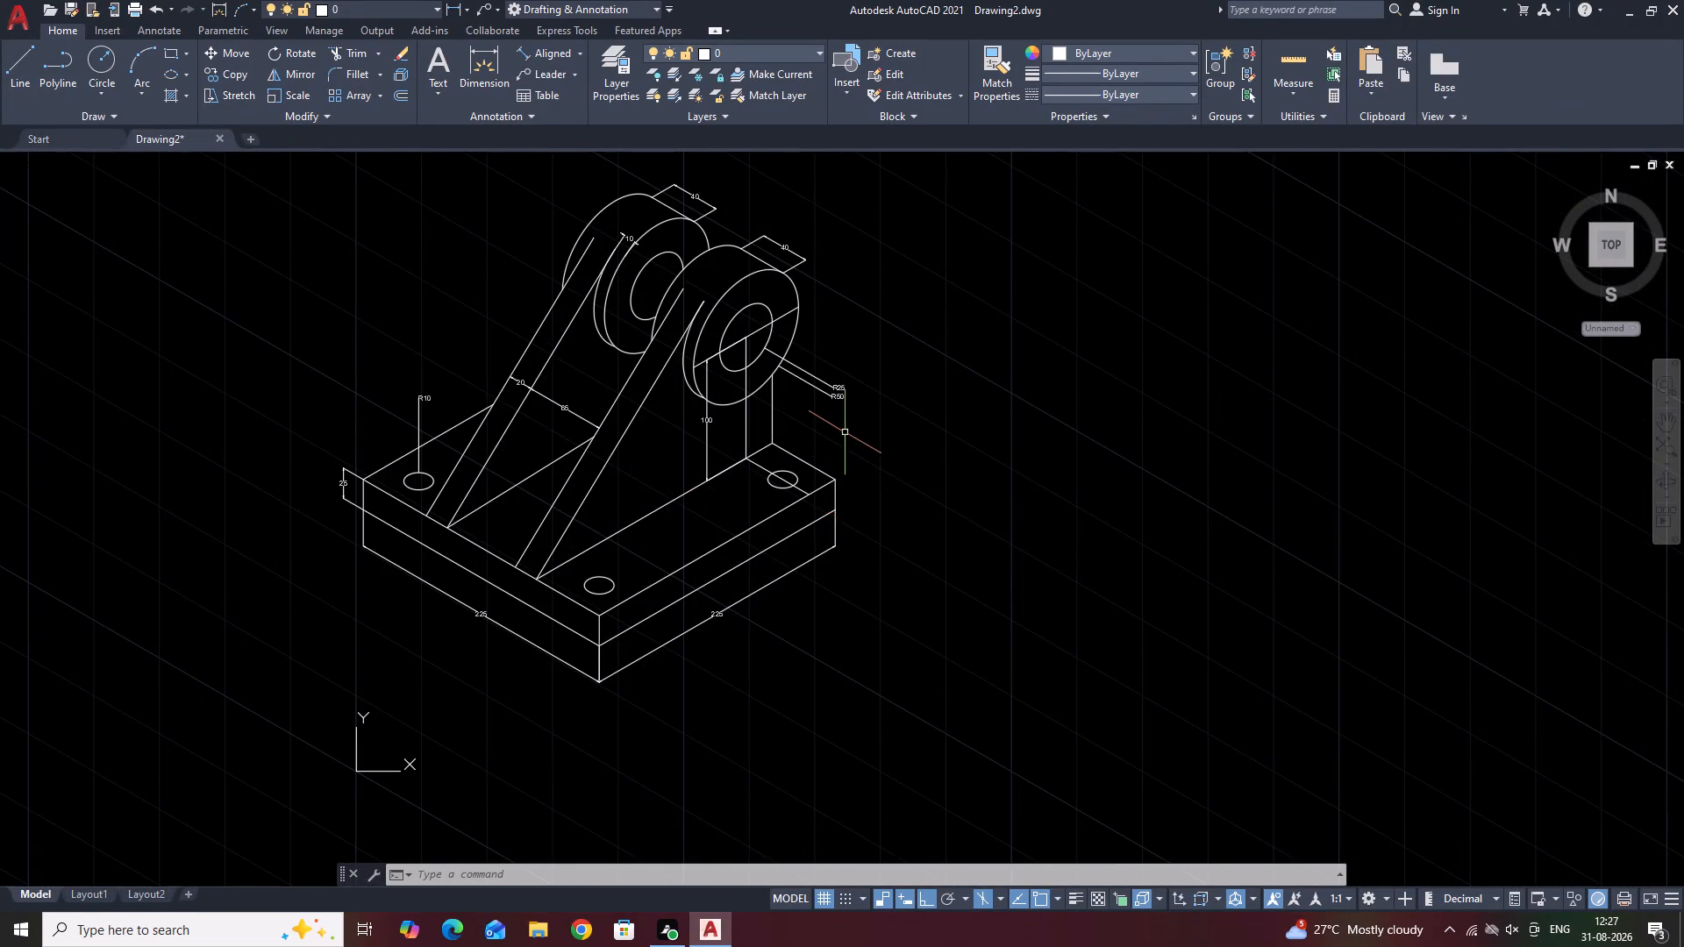
scroll(846, 432, up, 1)
click(837, 360)
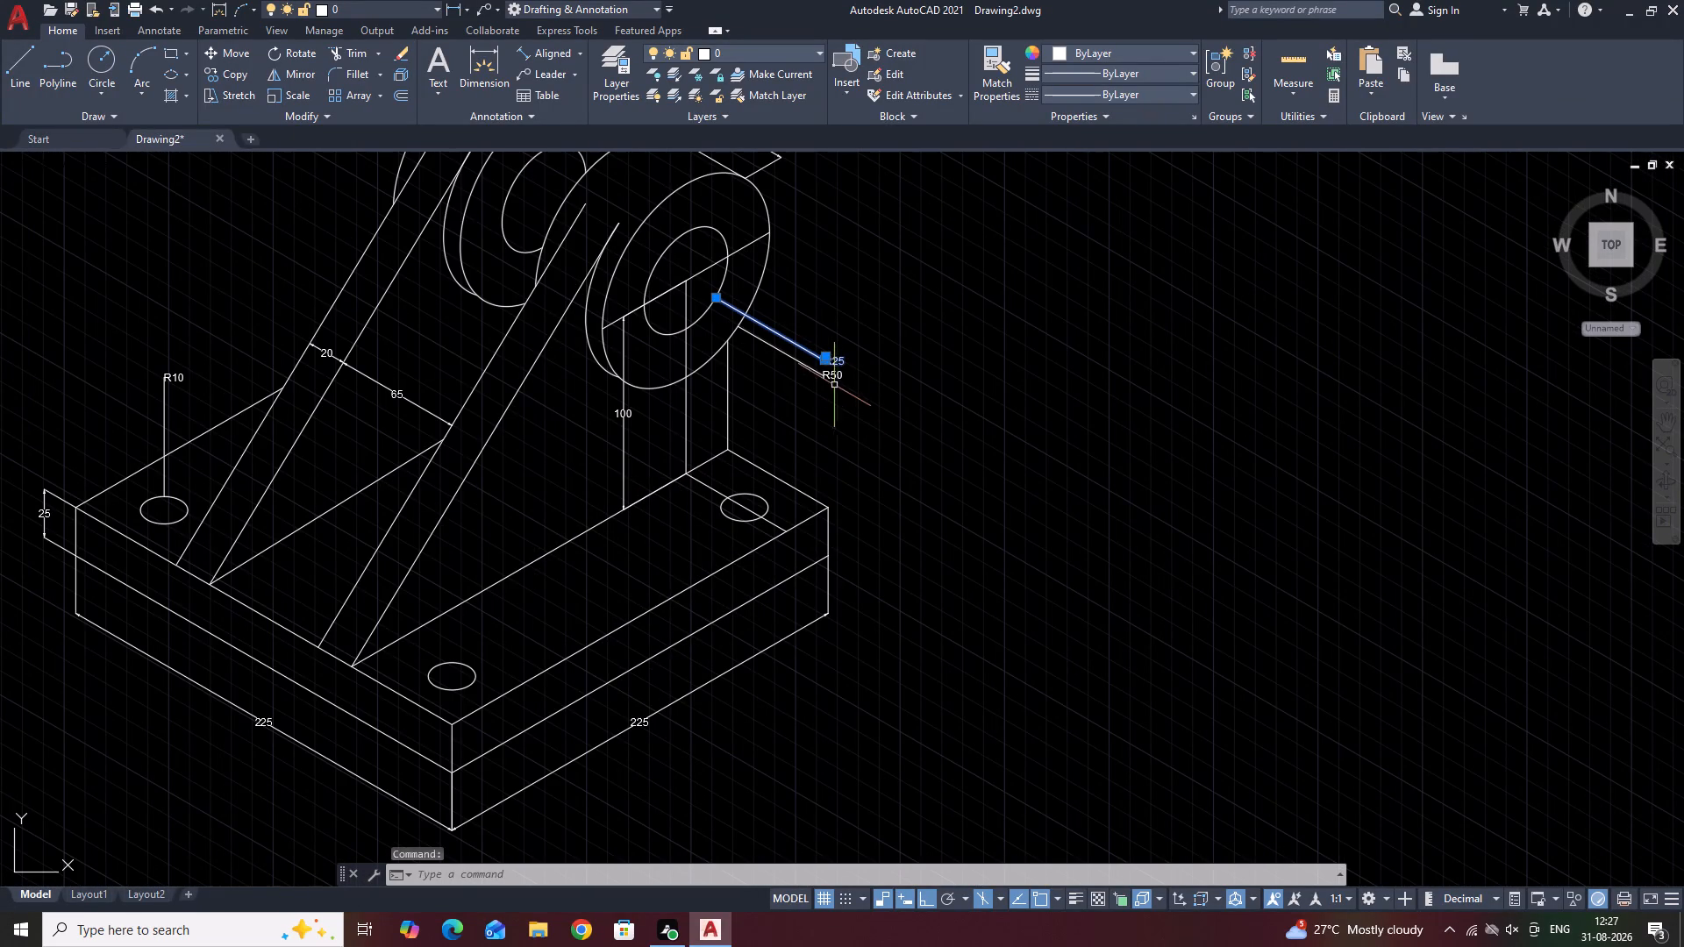
click(832, 381)
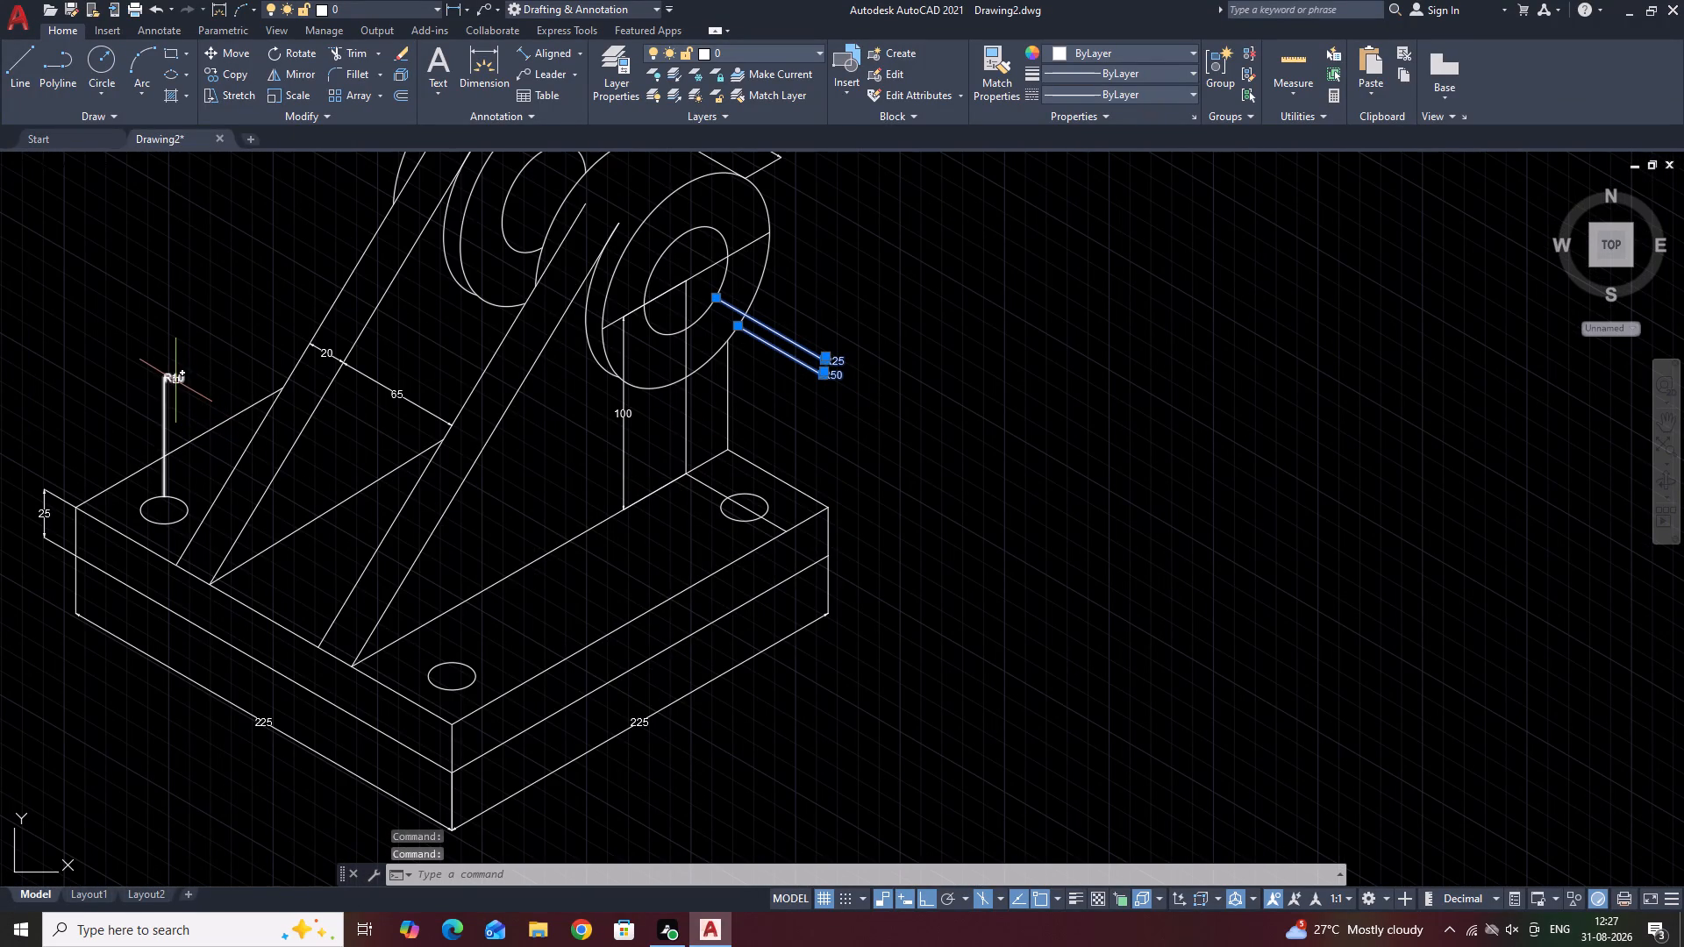
click(175, 381)
right_click(175, 381)
click(267, 780)
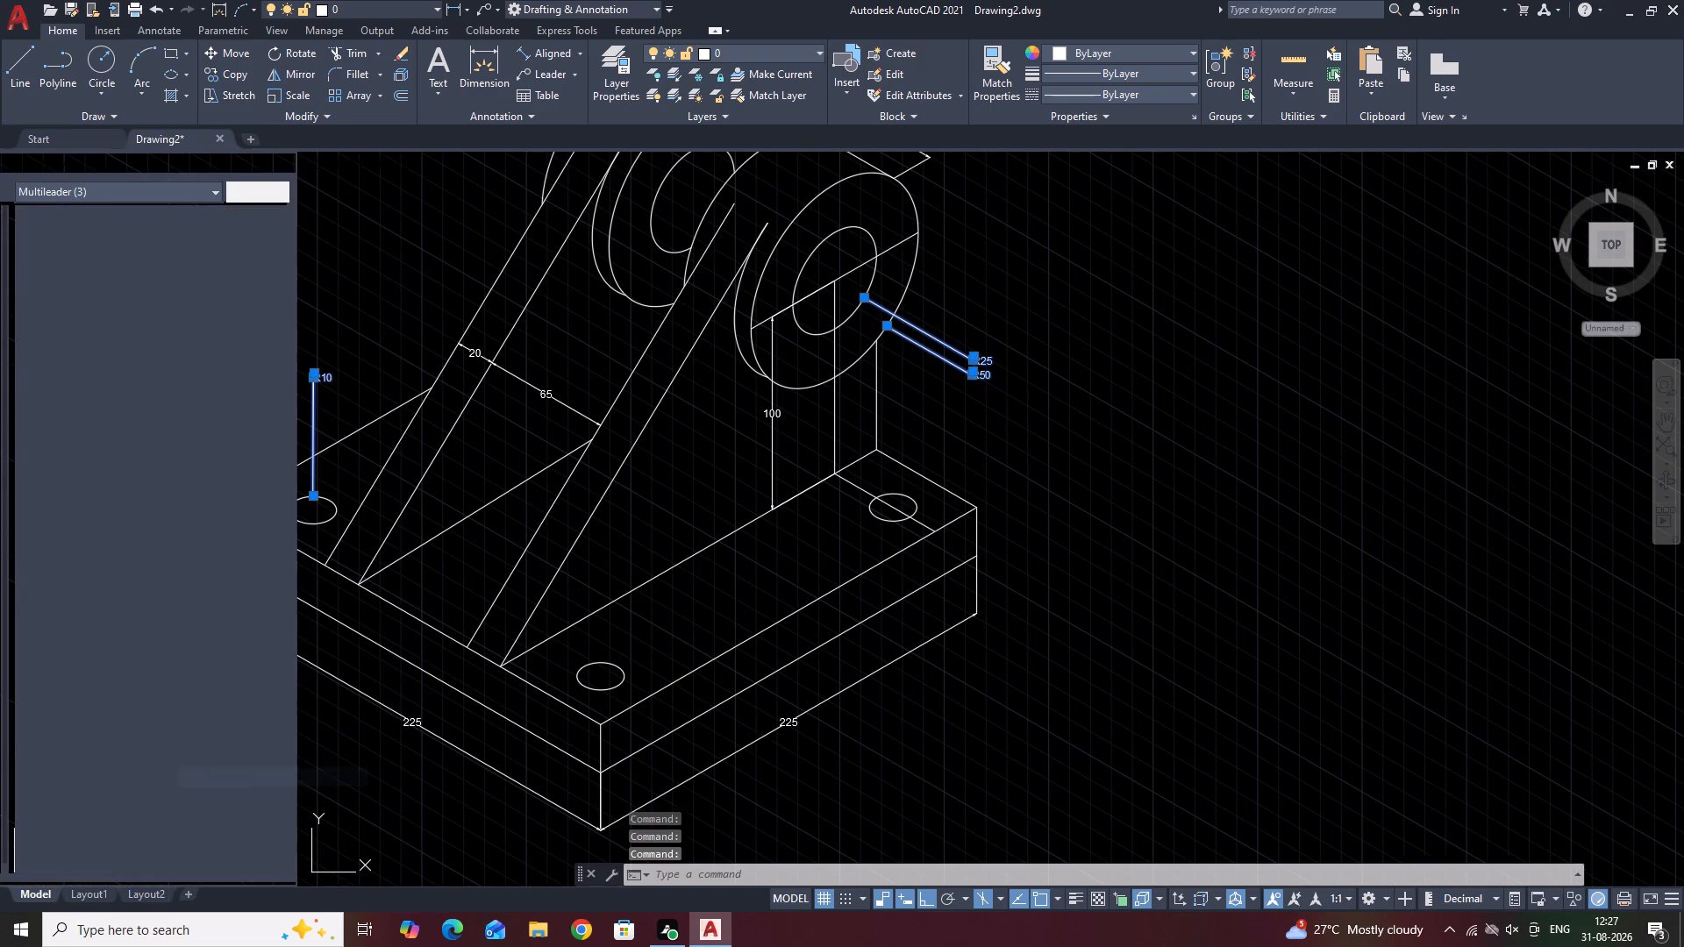
click(183, 531)
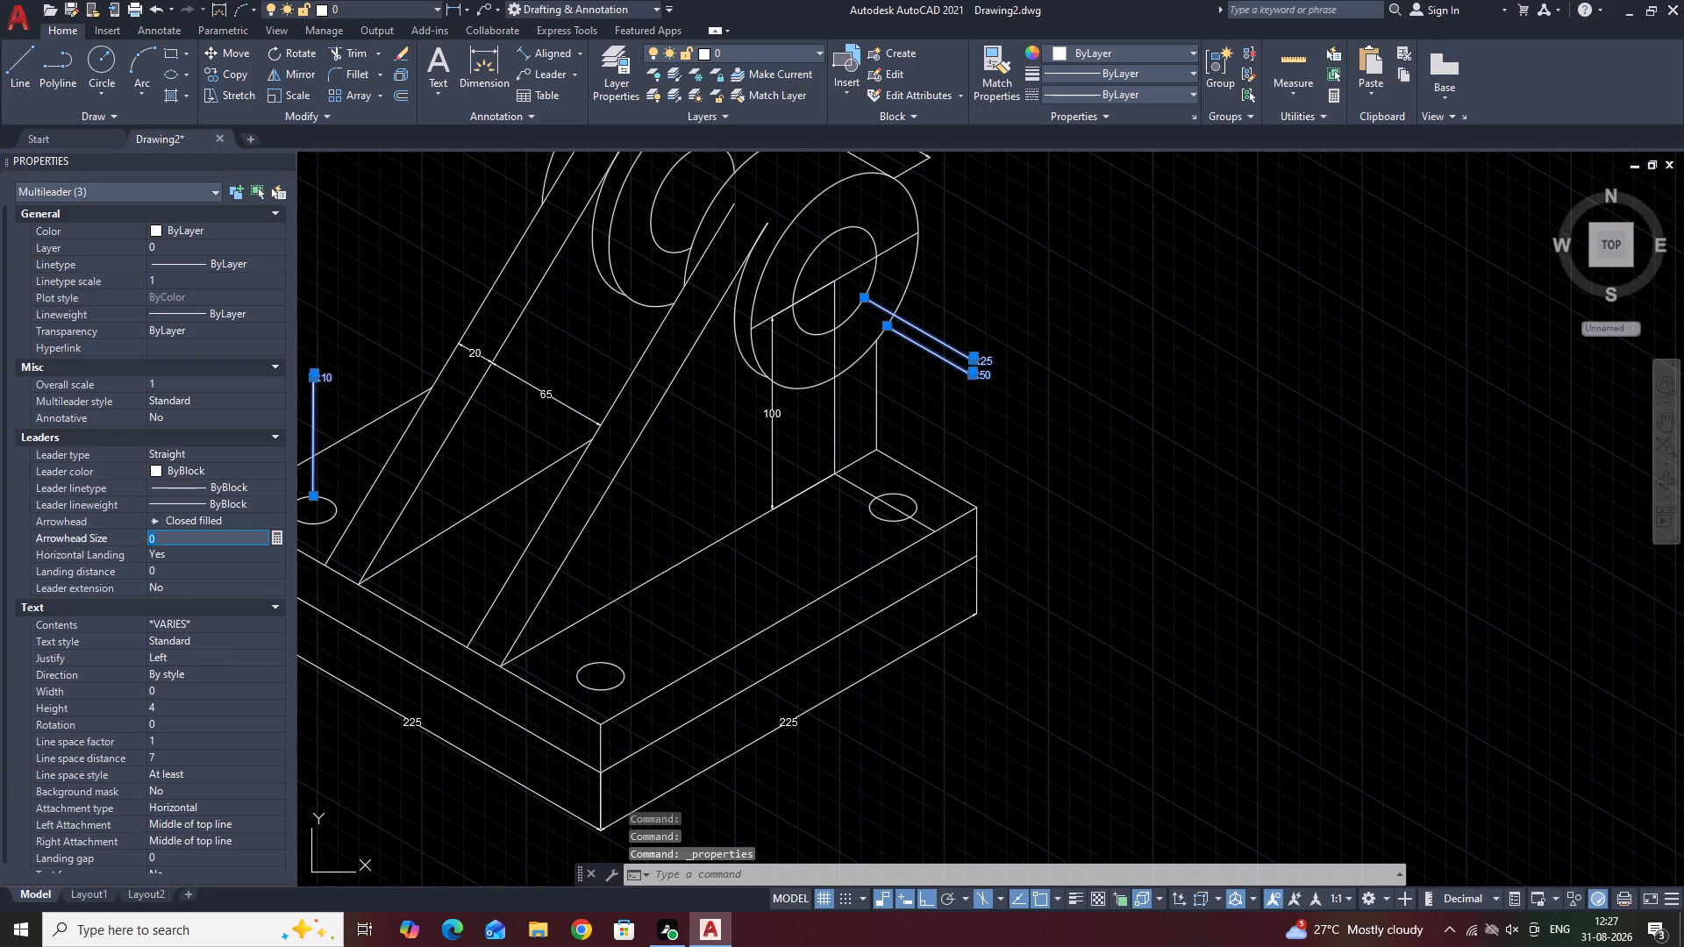
key(2)
key(Return)
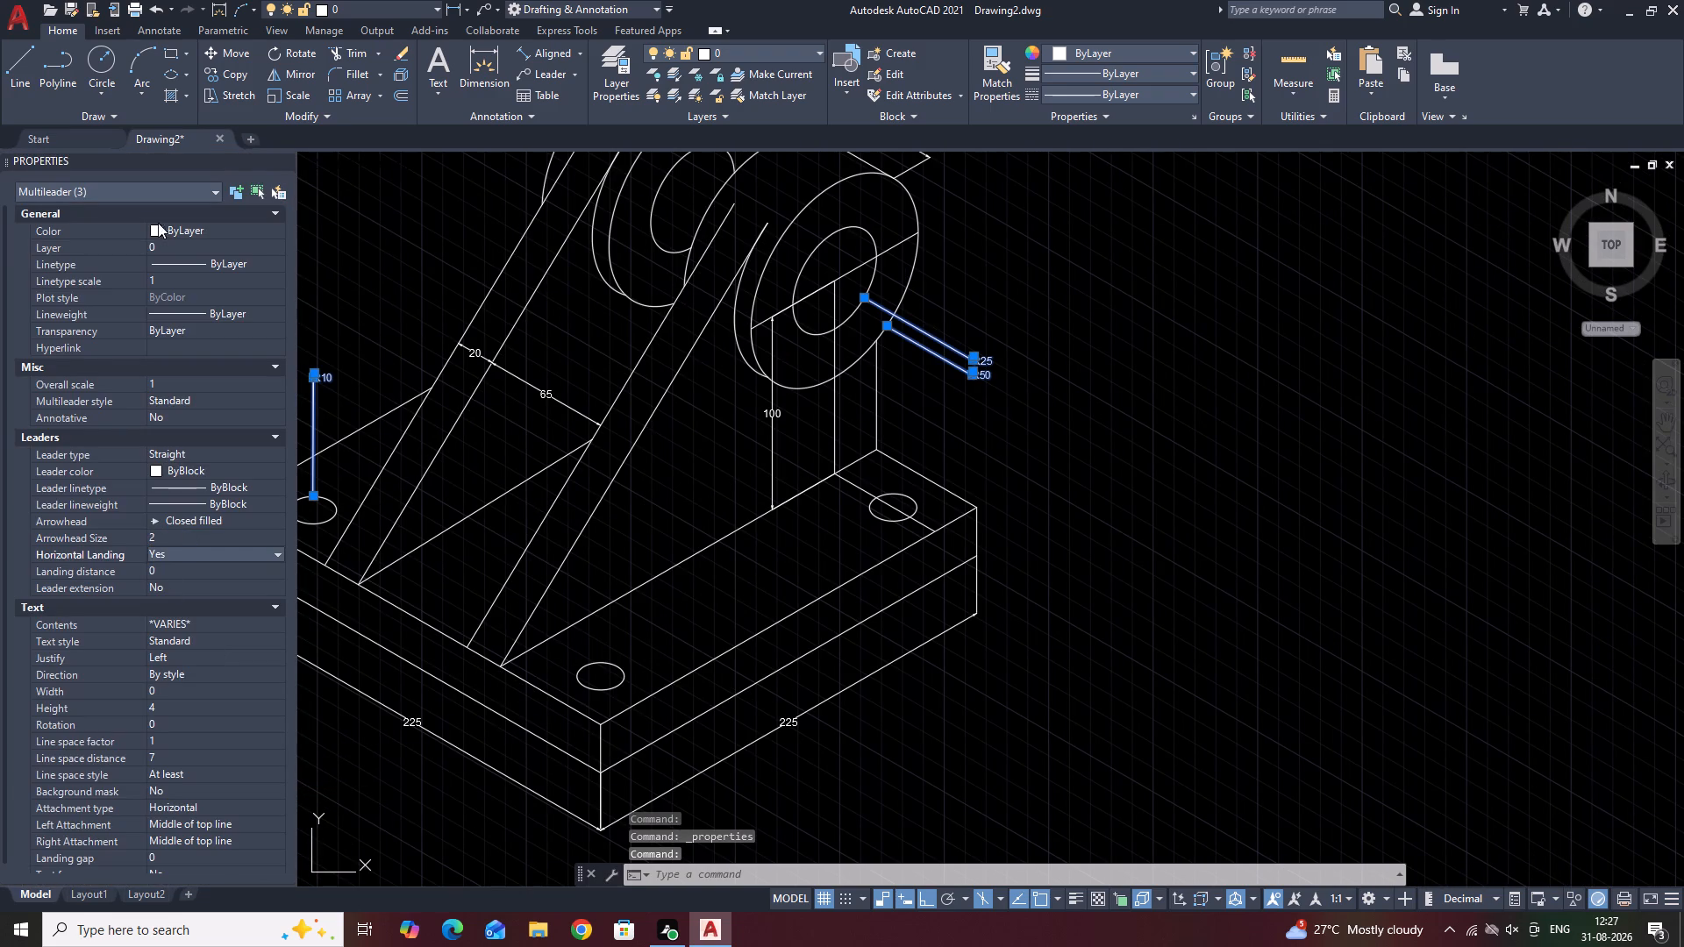
click(284, 162)
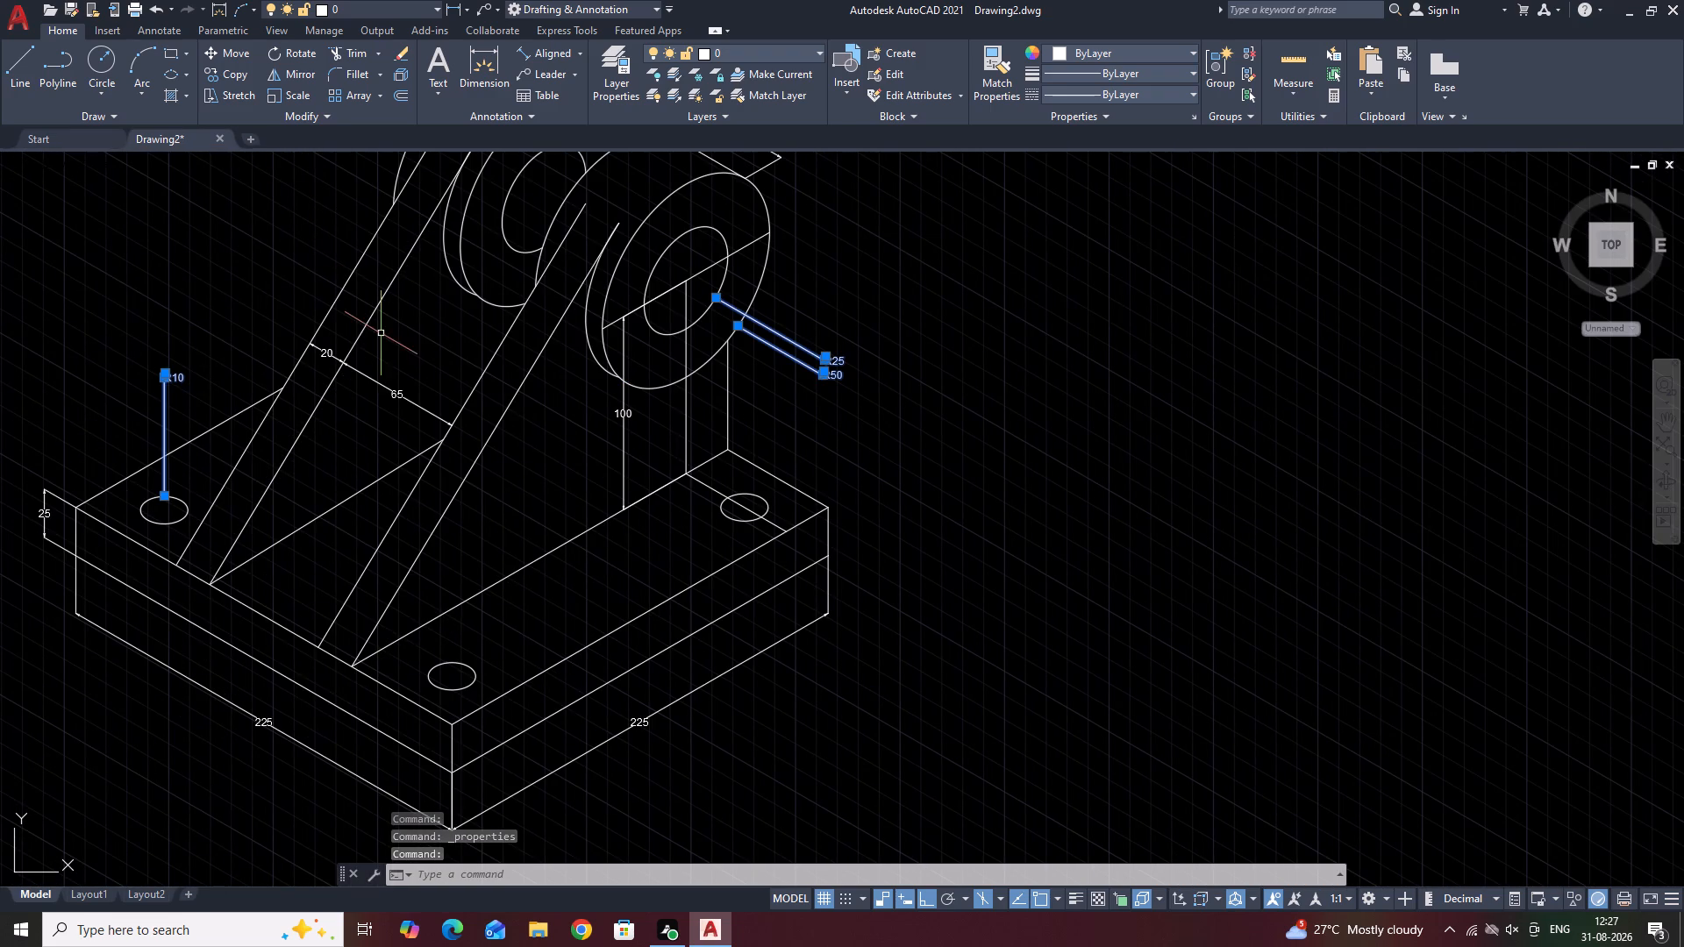
key(Escape)
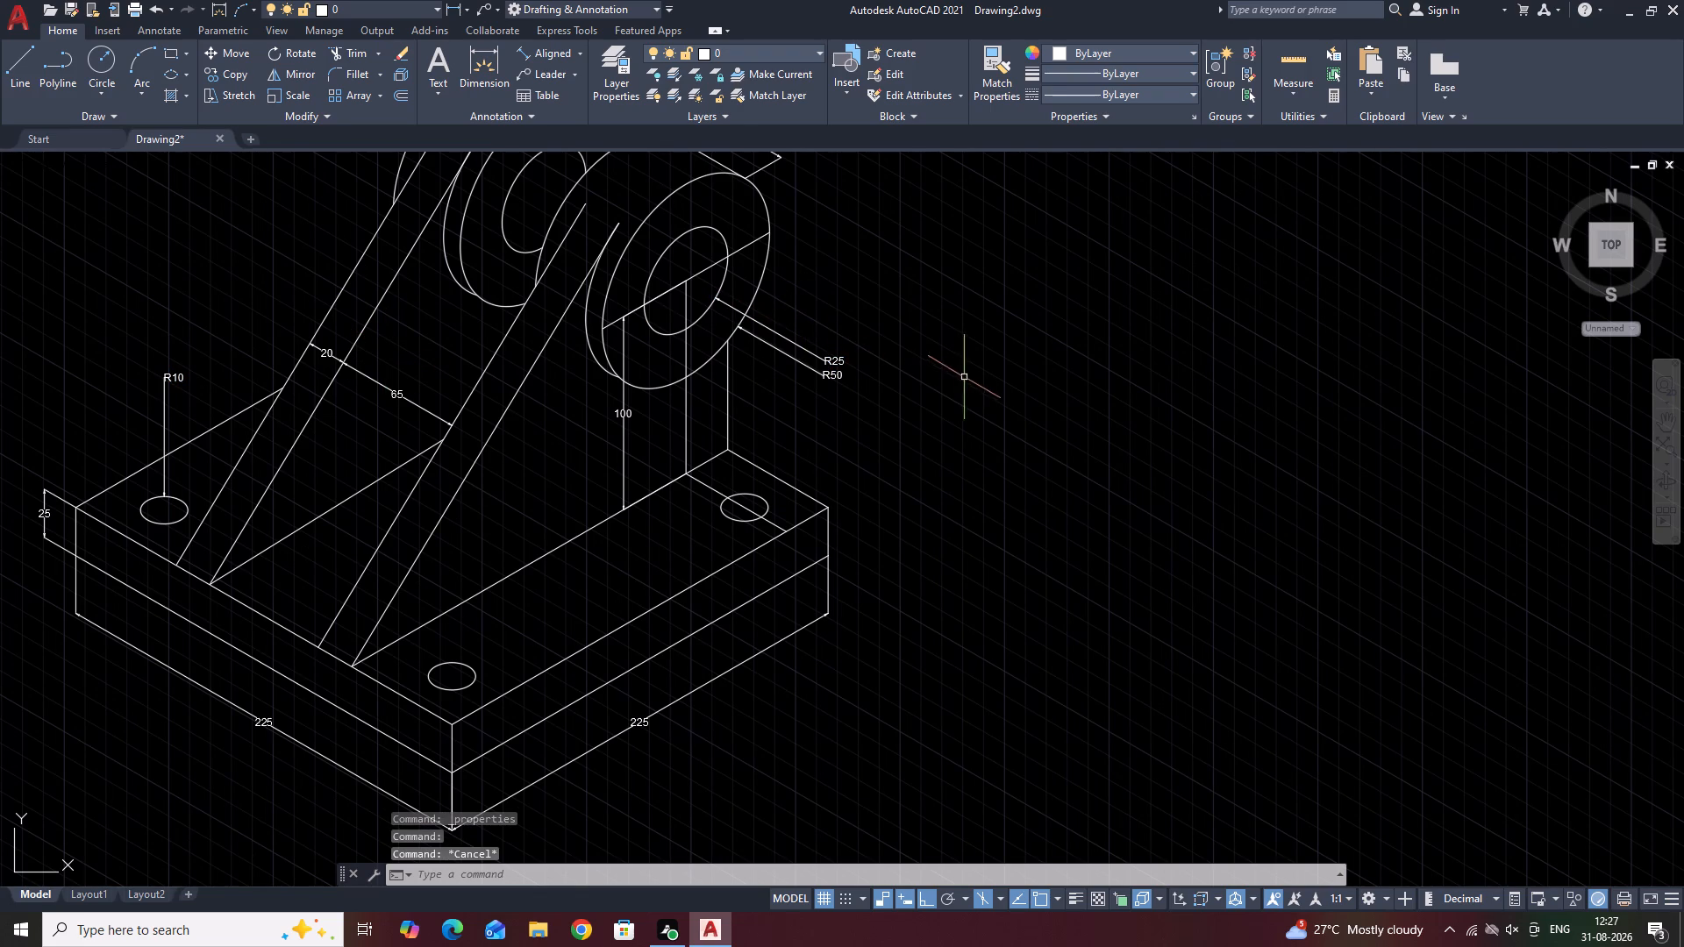
Save the drawing in Documents under the new file name 11721 31 HUS.
scroll(964, 377, down, 2)
middle_drag(994, 367, 937, 492)
scroll(986, 401, down, 1)
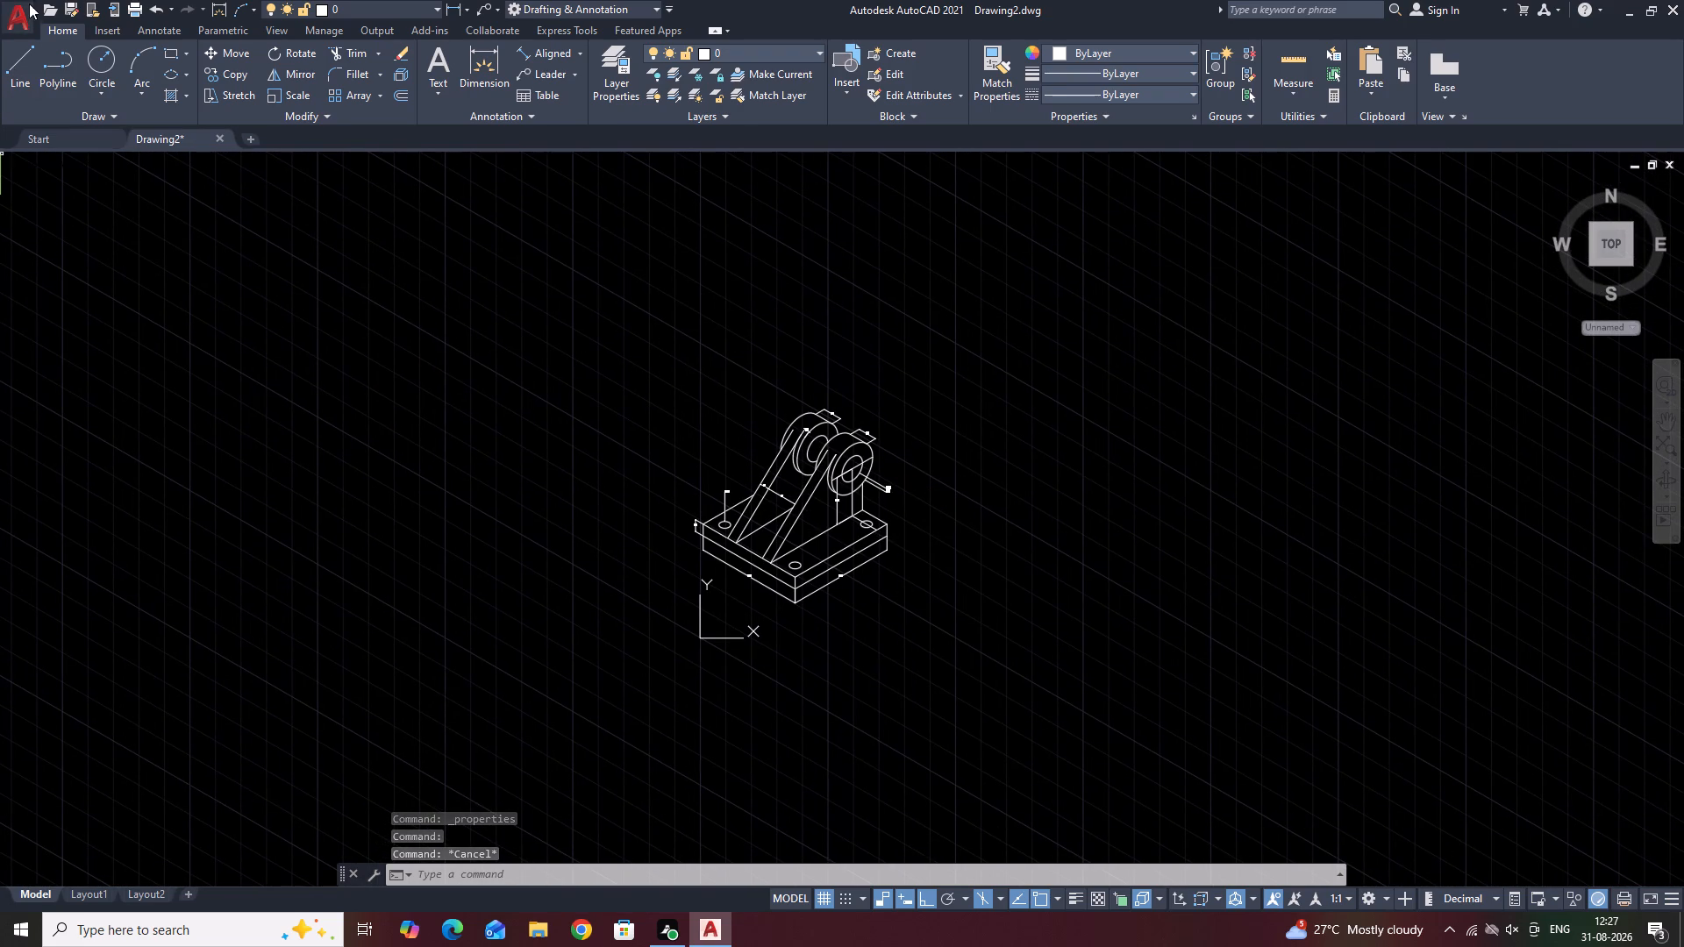
click(19, 16)
click(79, 232)
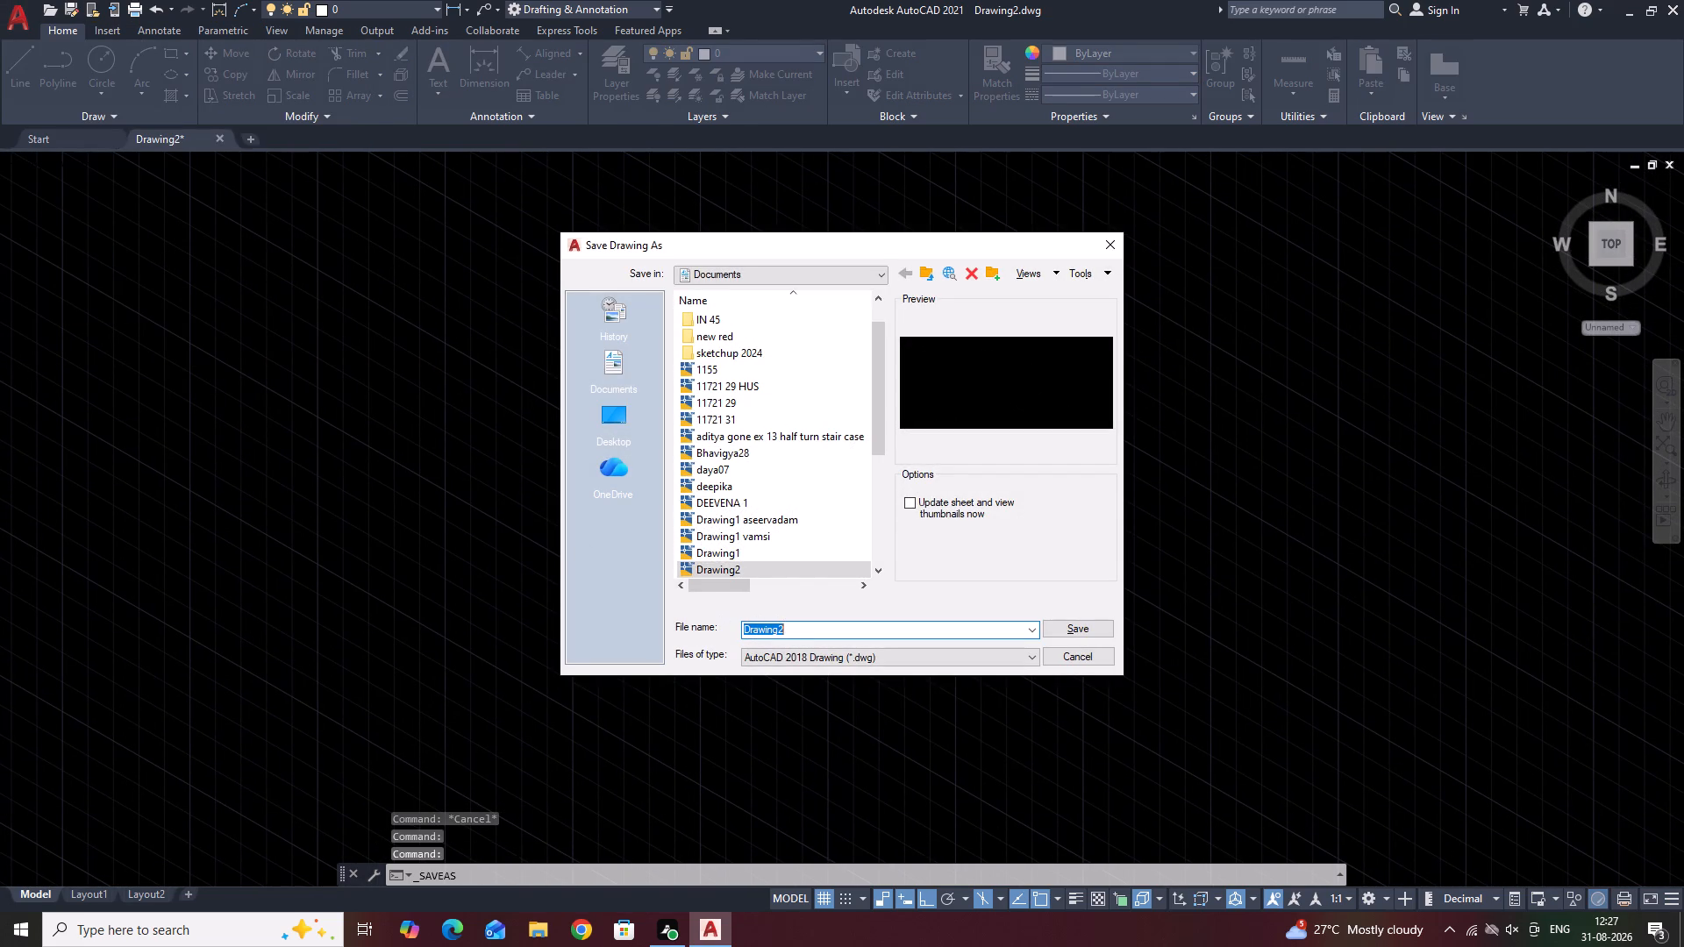
text(11721)
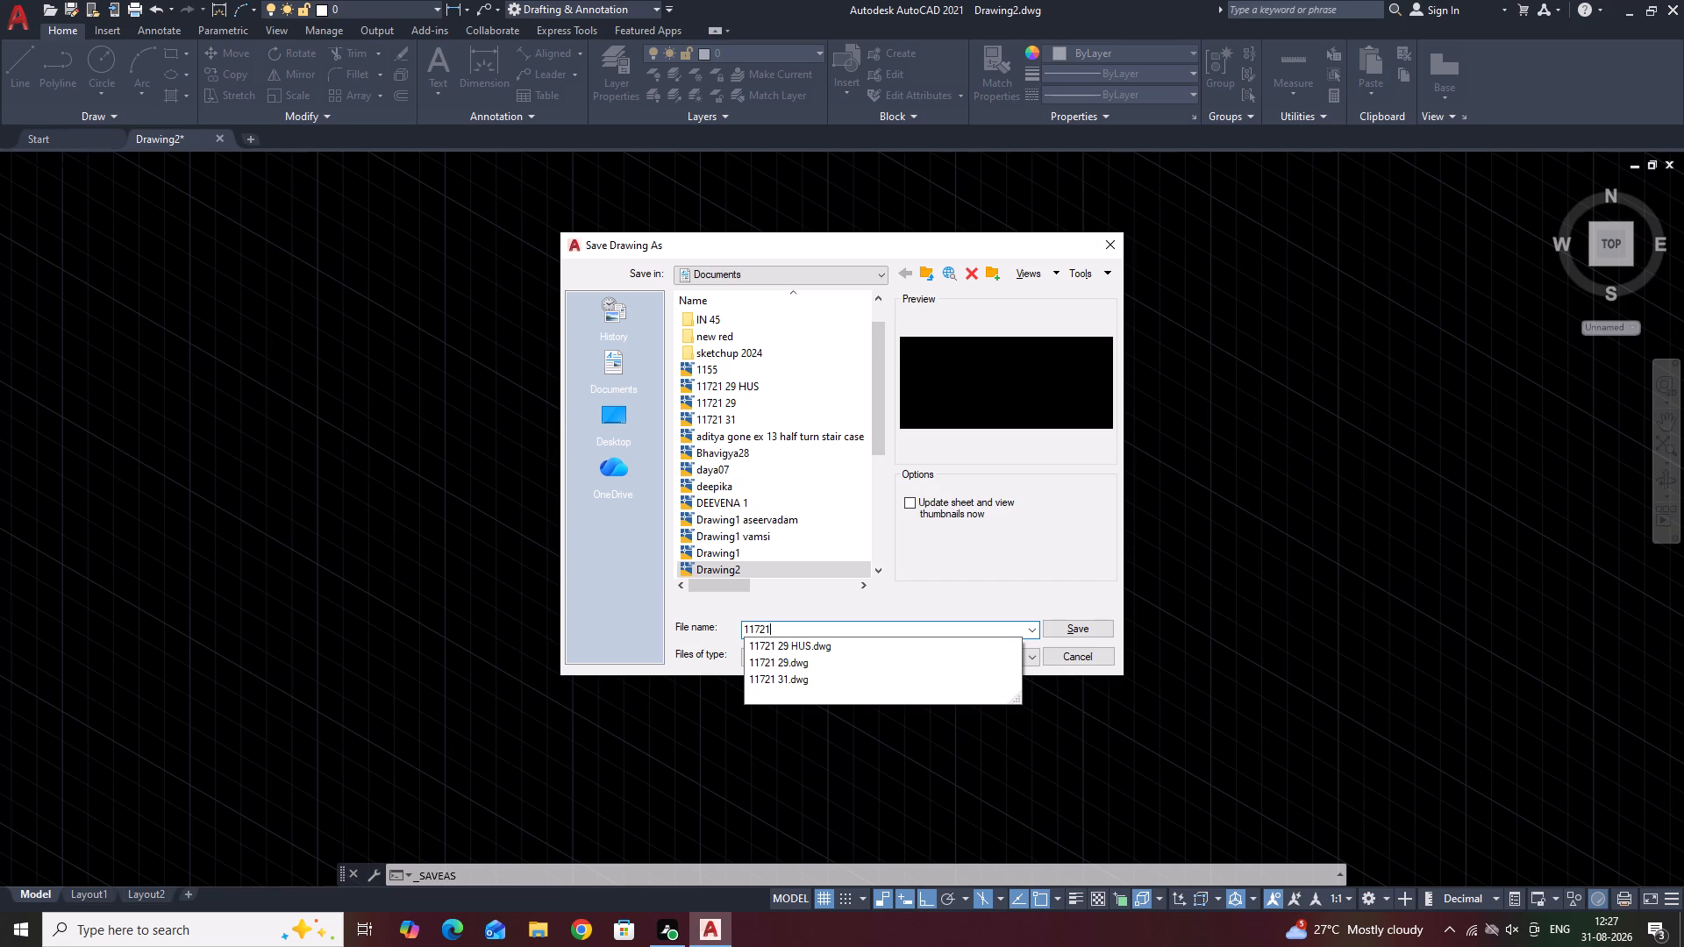
key(space)
text(31)
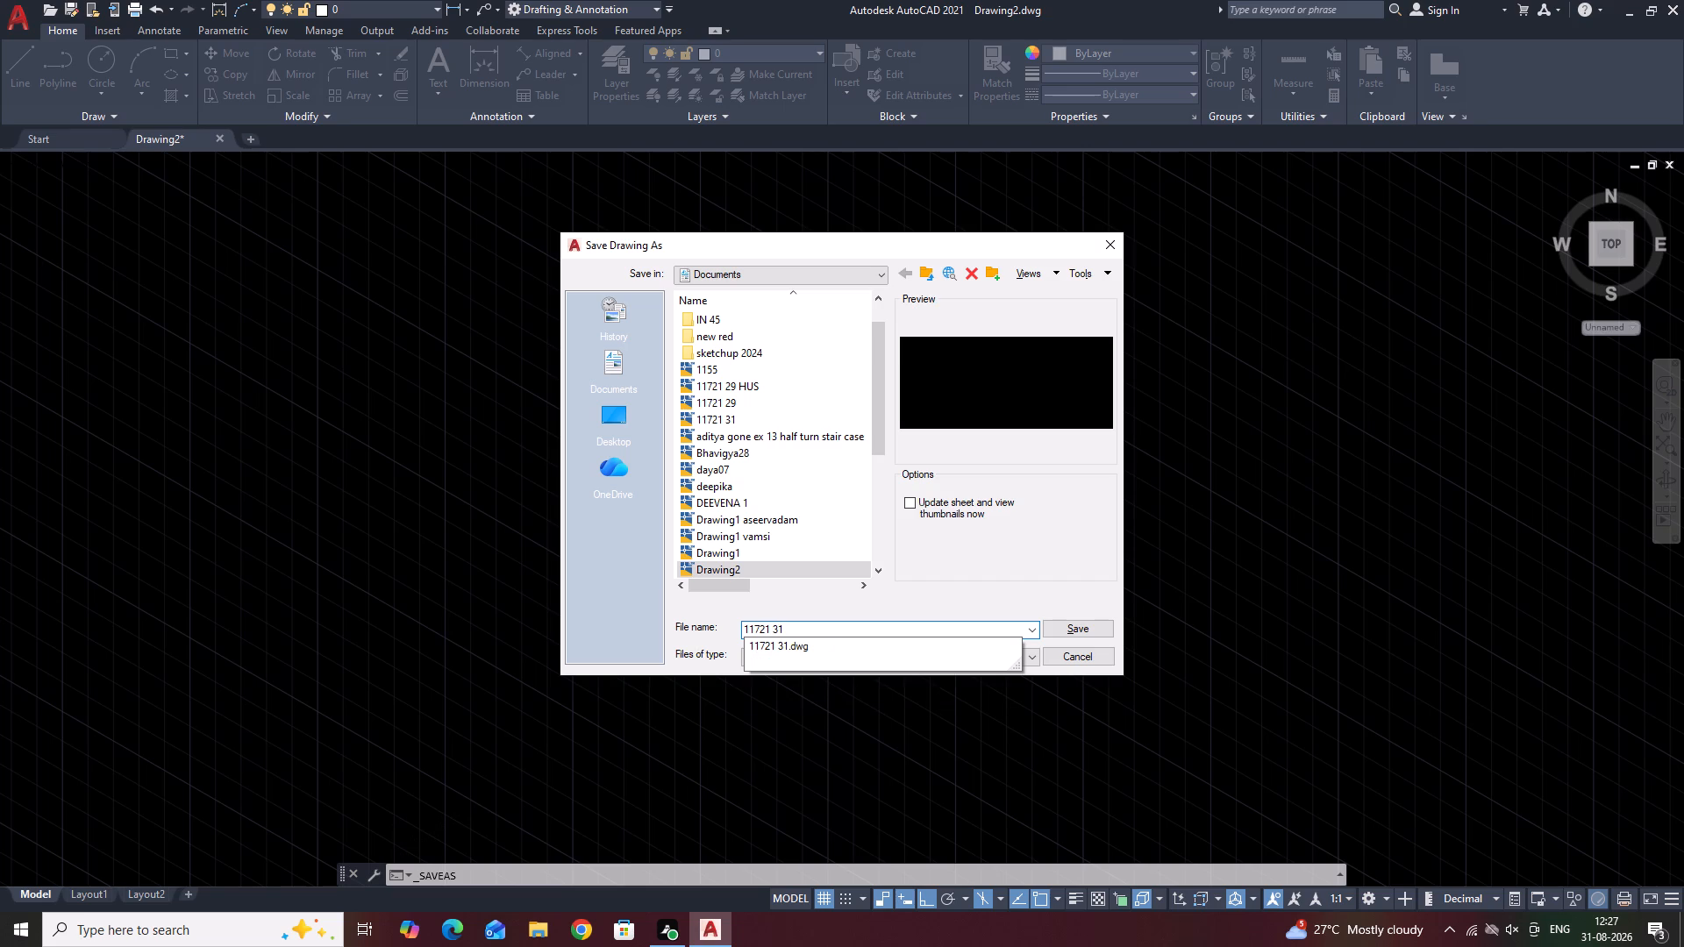
key(space)
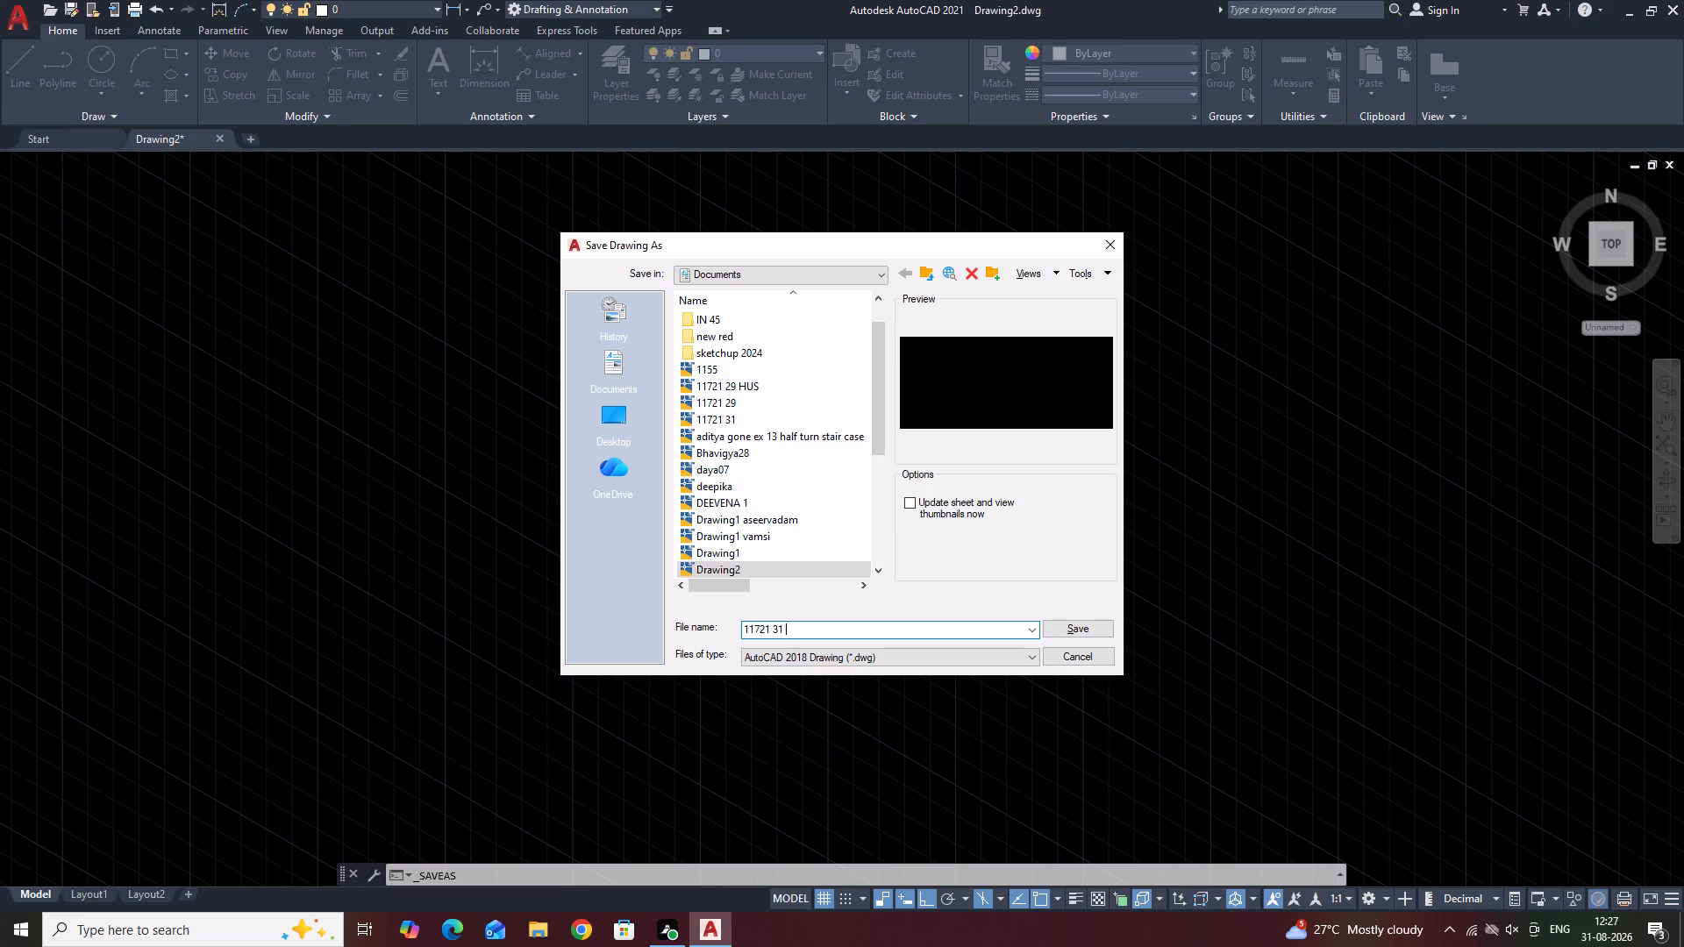
text(HUS)
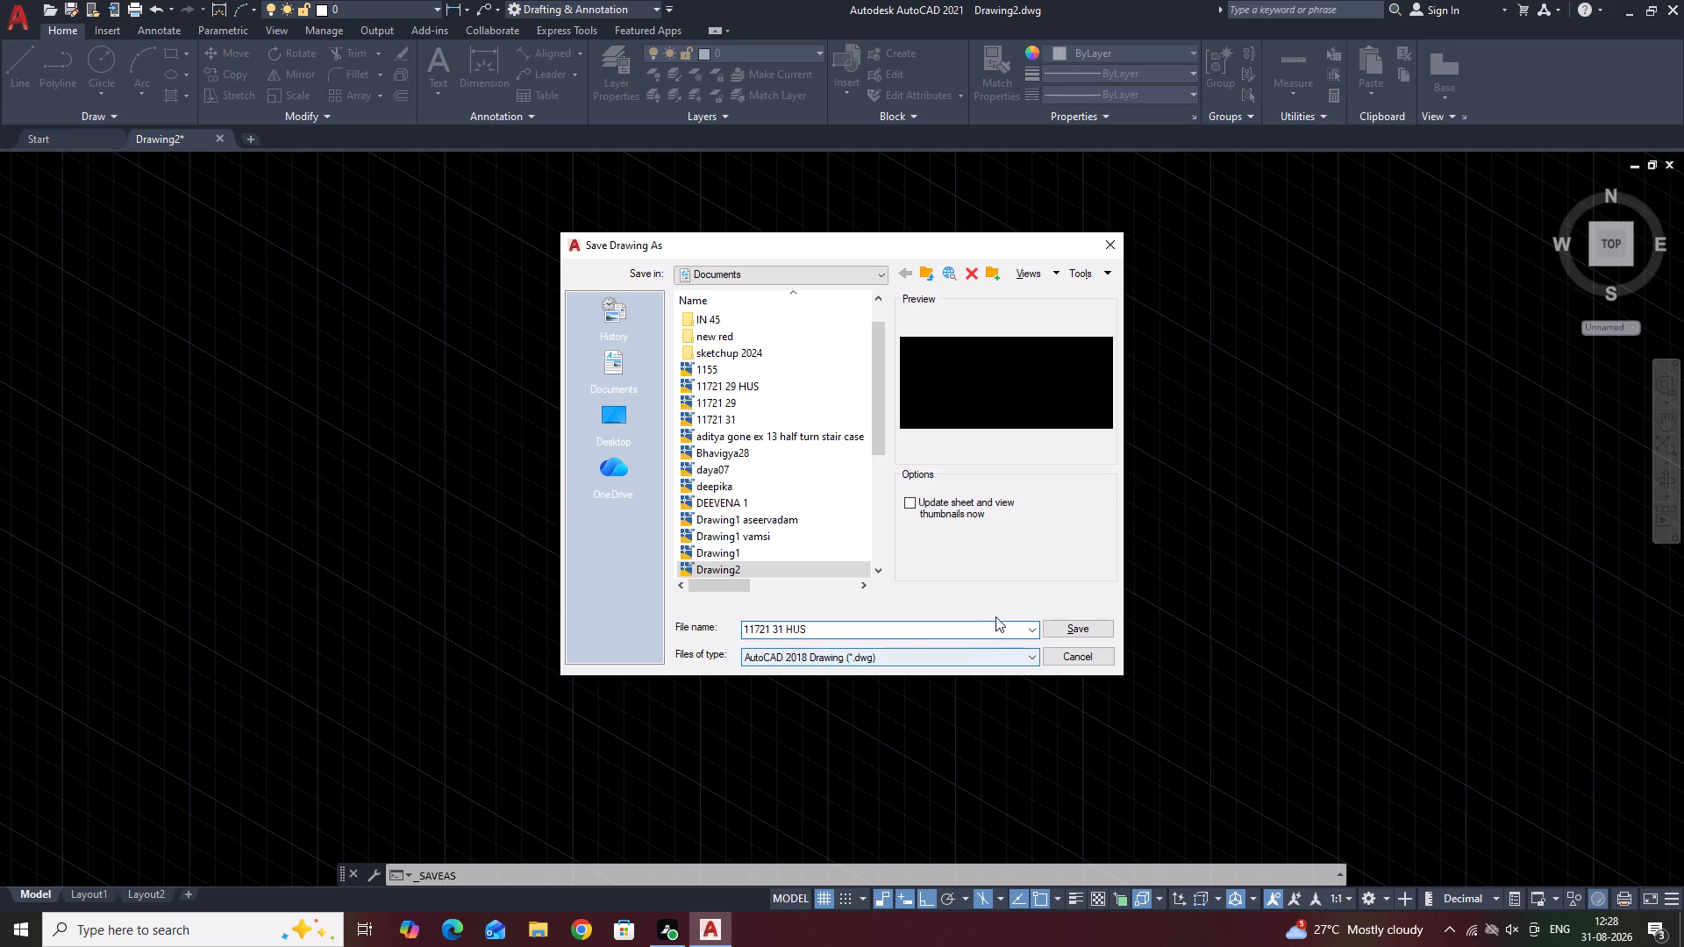
click(1084, 630)
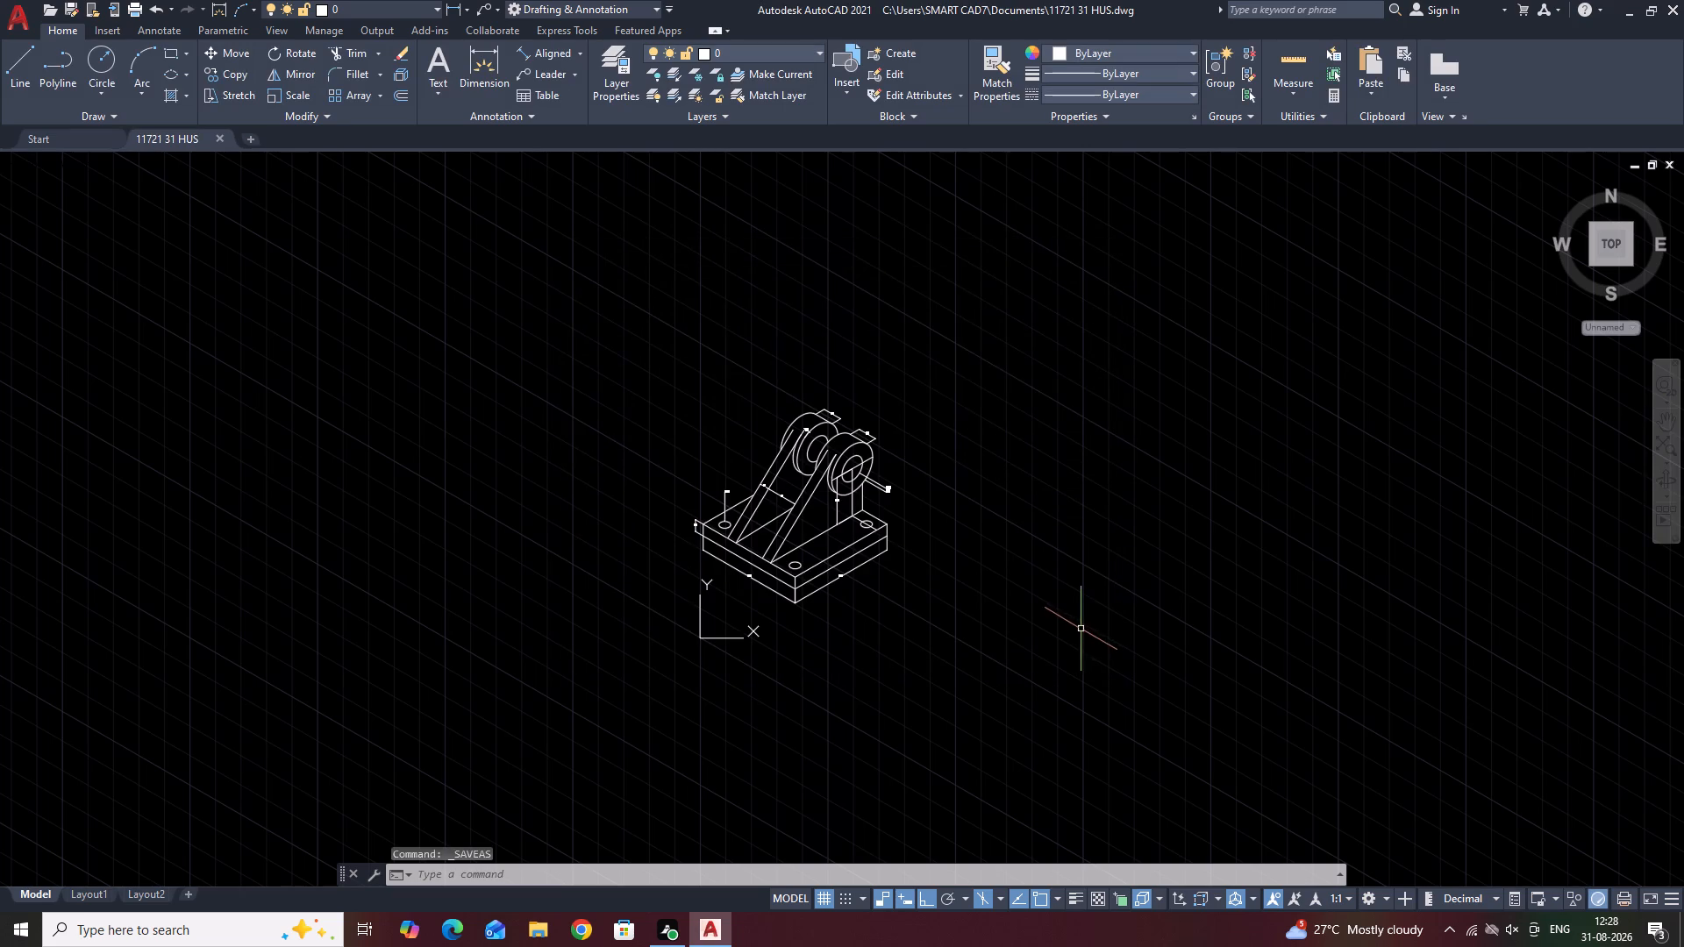
Draw a closed right-hand isometric face 290 mm long and 30 mm high in the empty area beside the finished bracket.
scroll(1001, 610, down, 1)
scroll(968, 622, up, 2)
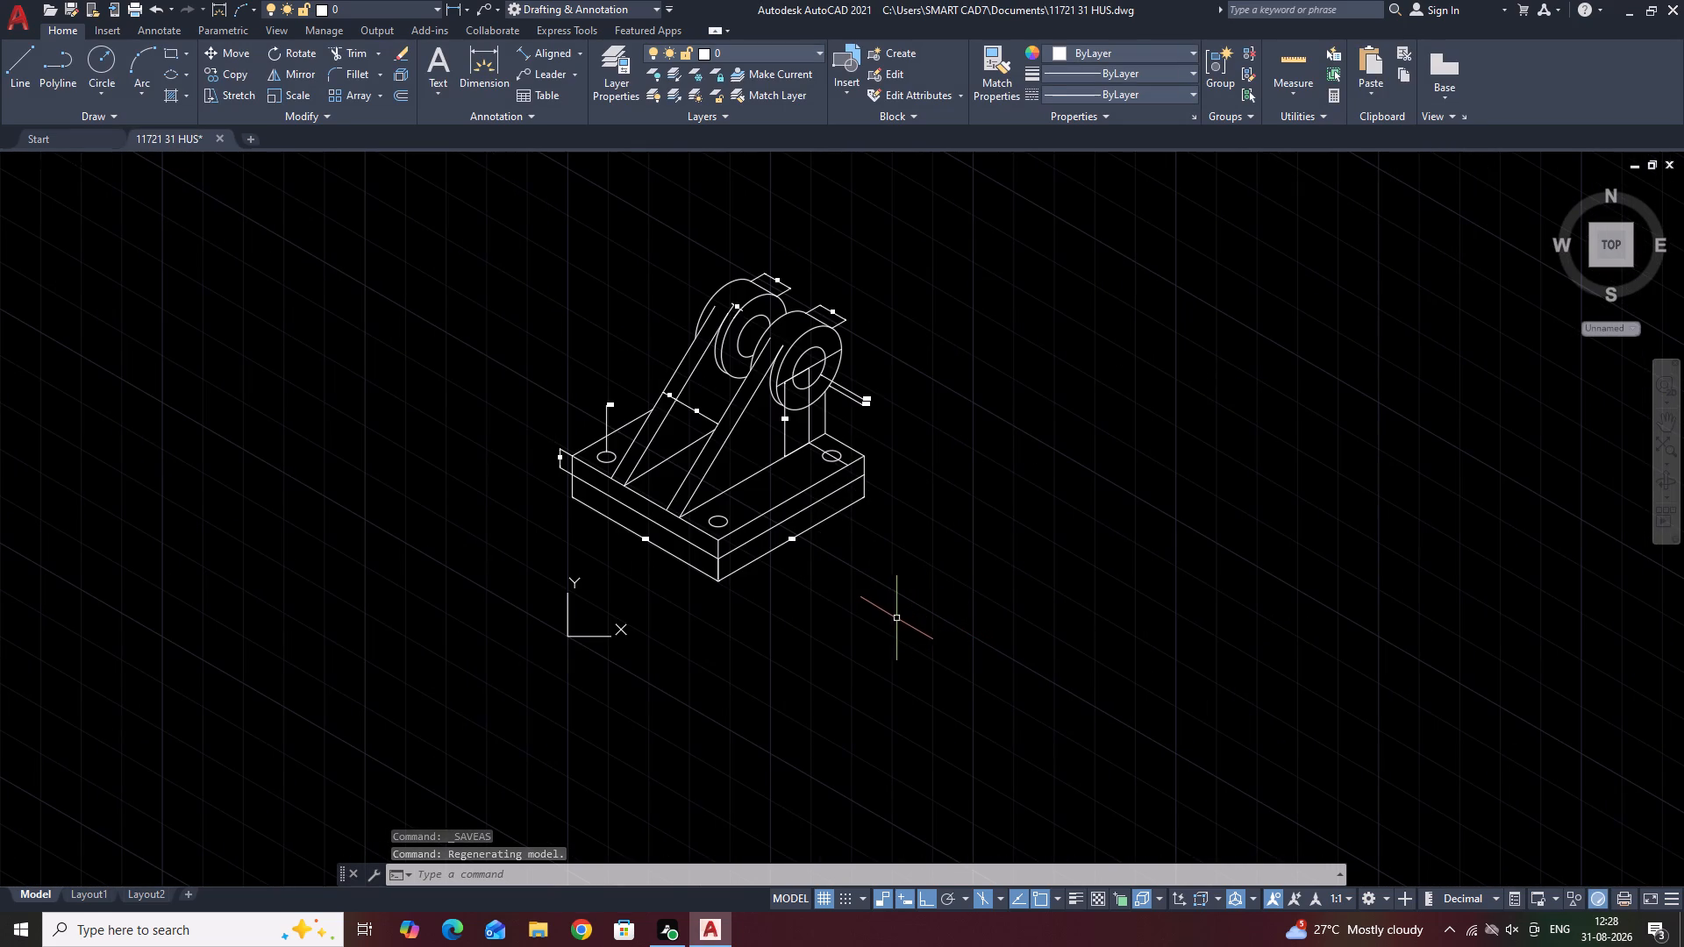
middle_drag(887, 616, 754, 722)
scroll(823, 601, up, 1)
middle_drag(917, 601, 707, 651)
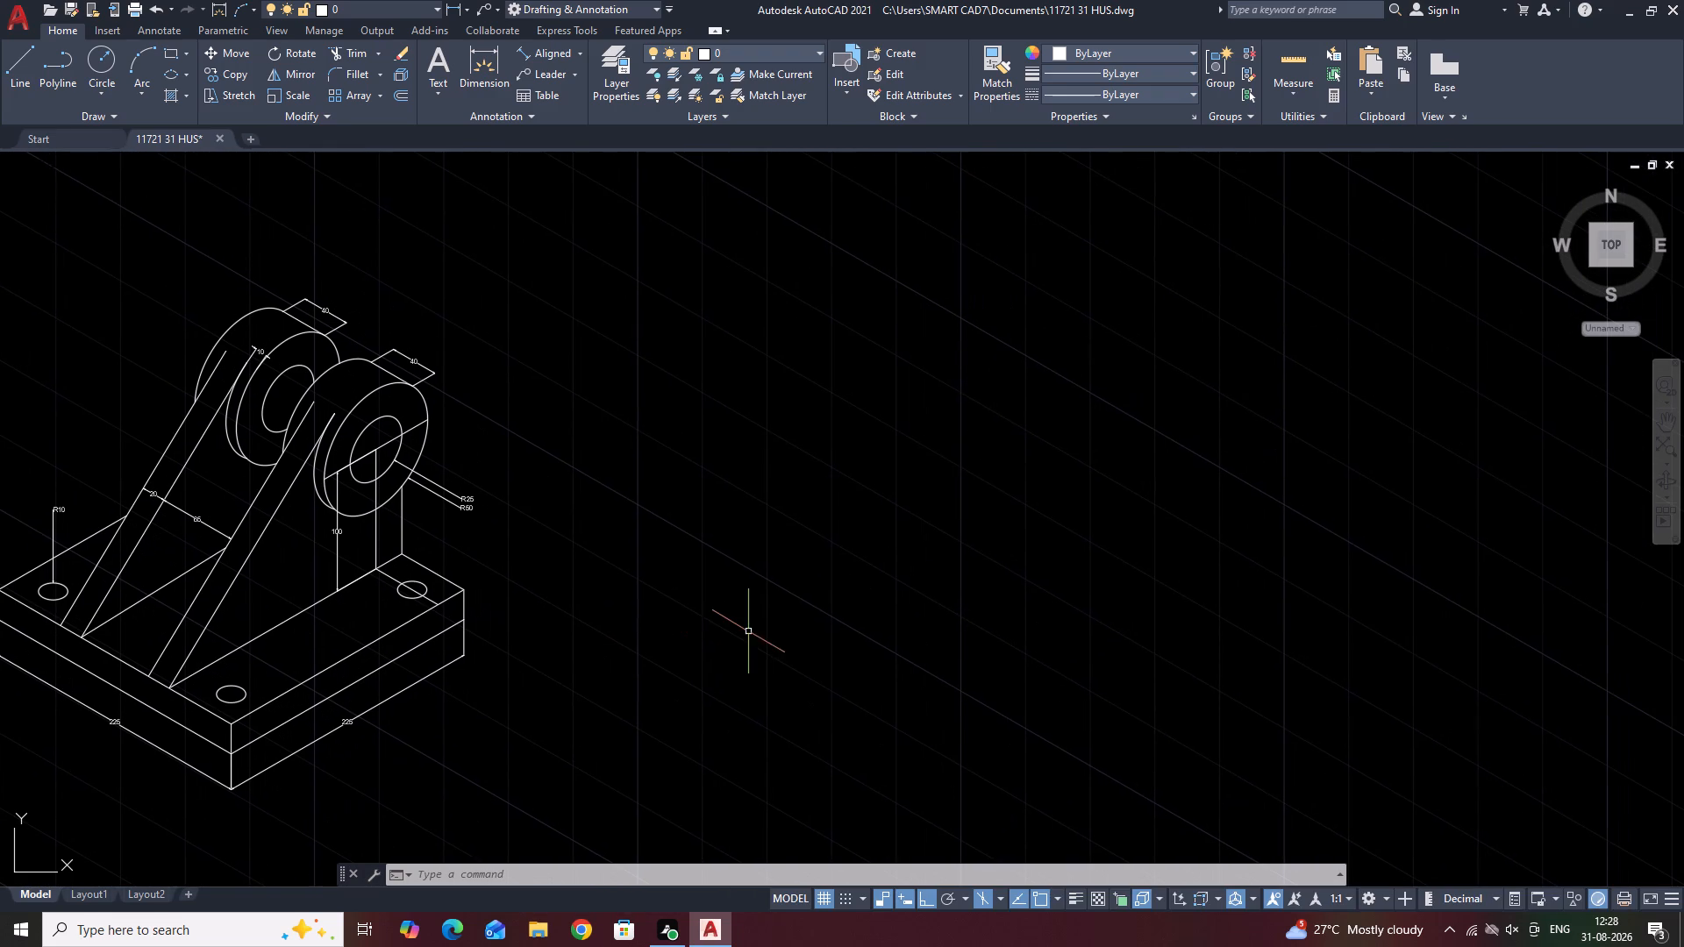
middle_drag(741, 662, 808, 662)
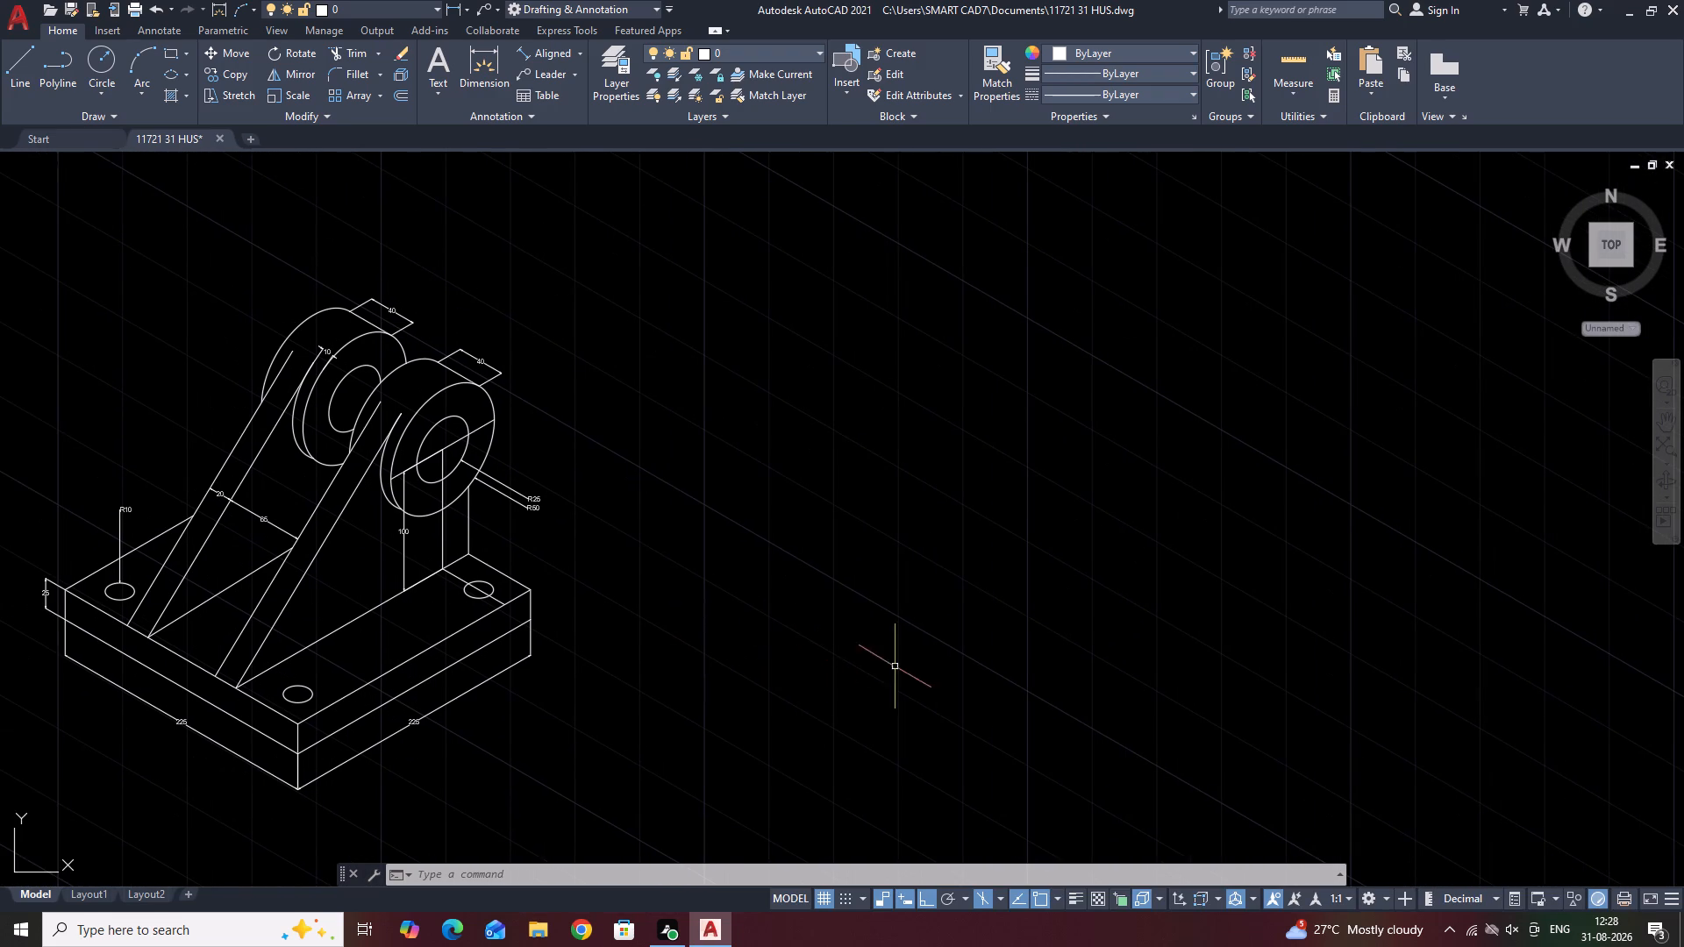
scroll(921, 666, up, 1)
middle_drag(811, 570, 585, 638)
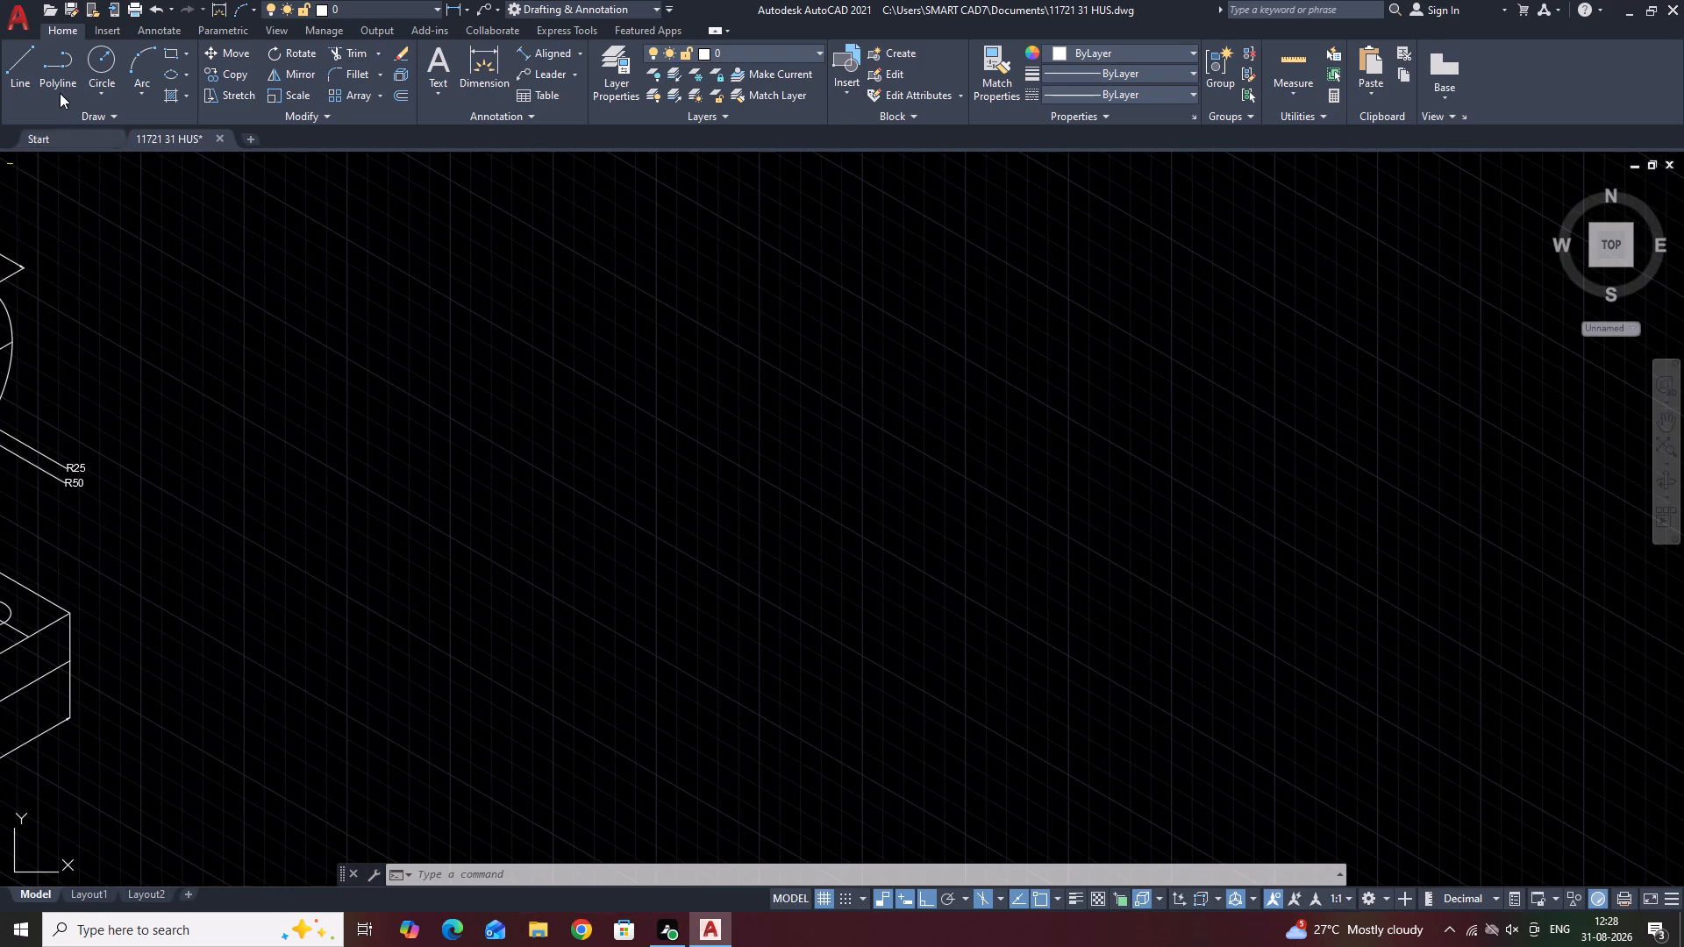
click(17, 63)
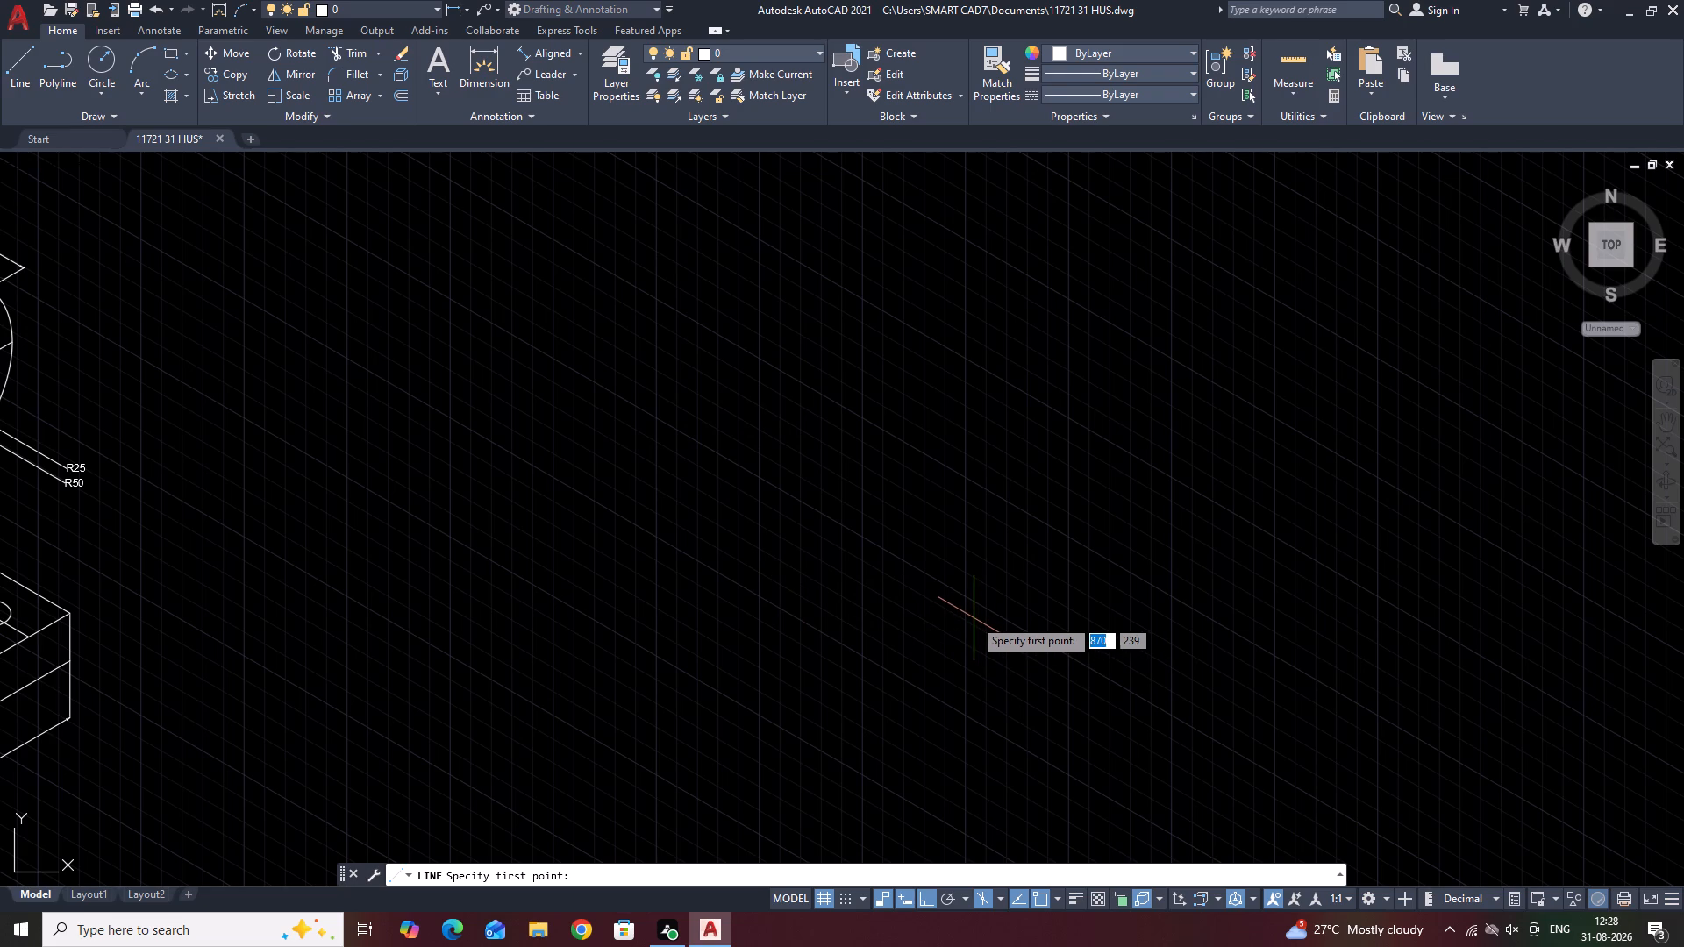
click(920, 654)
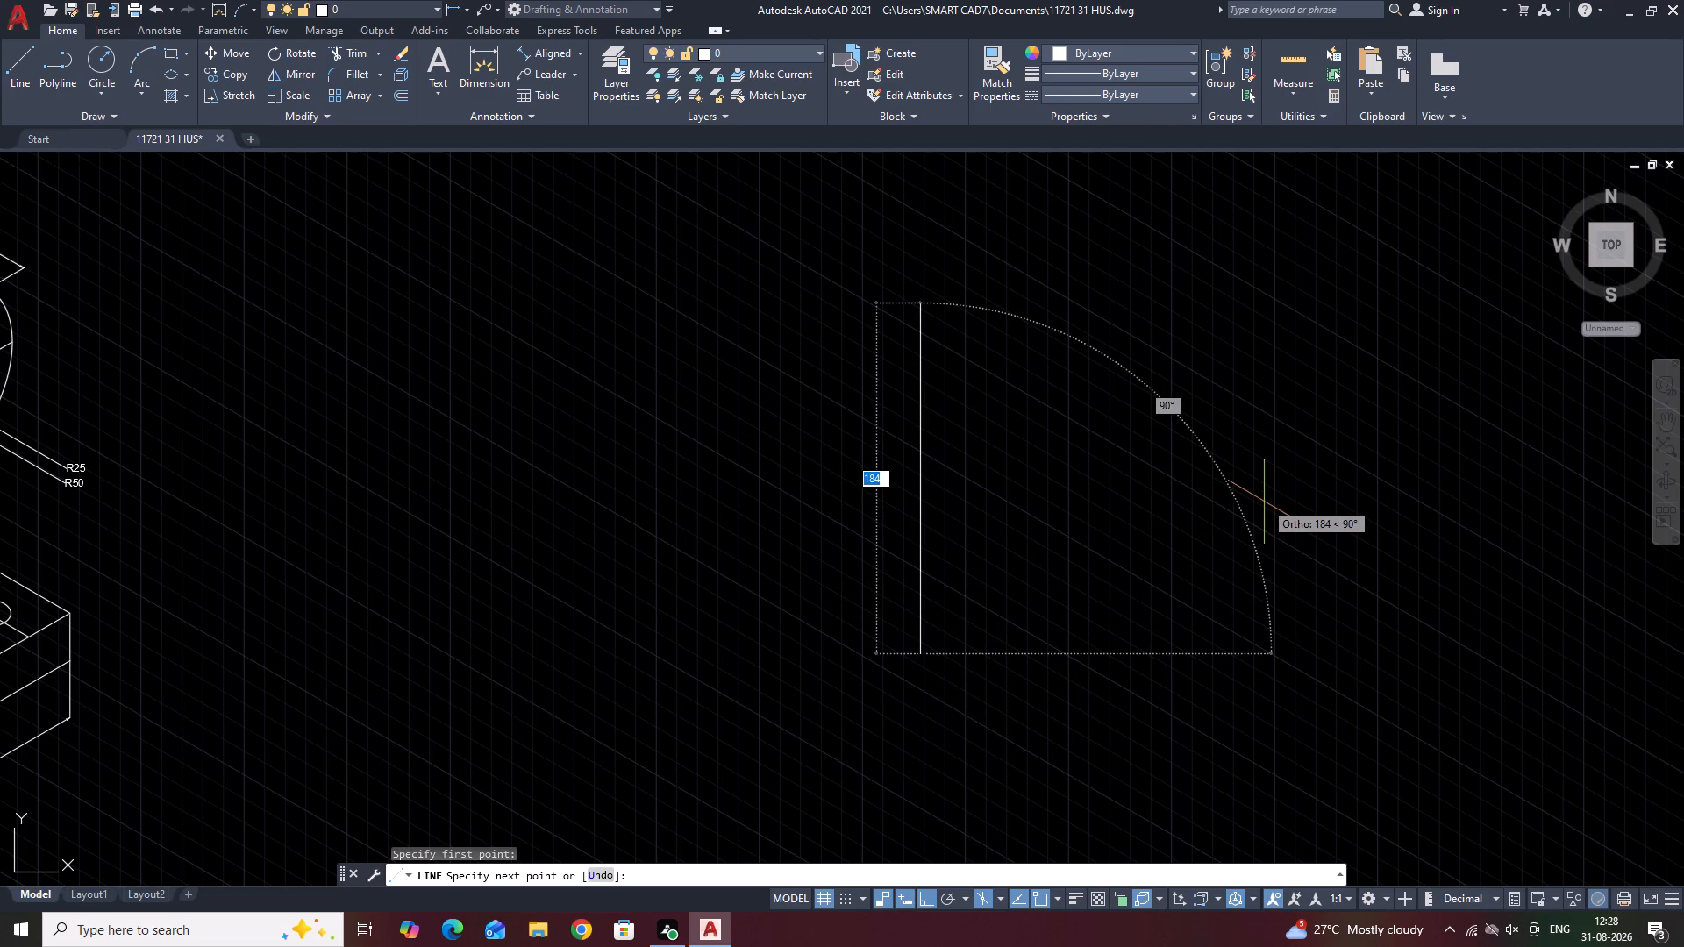
key(F5)
text(290)
key(Return)
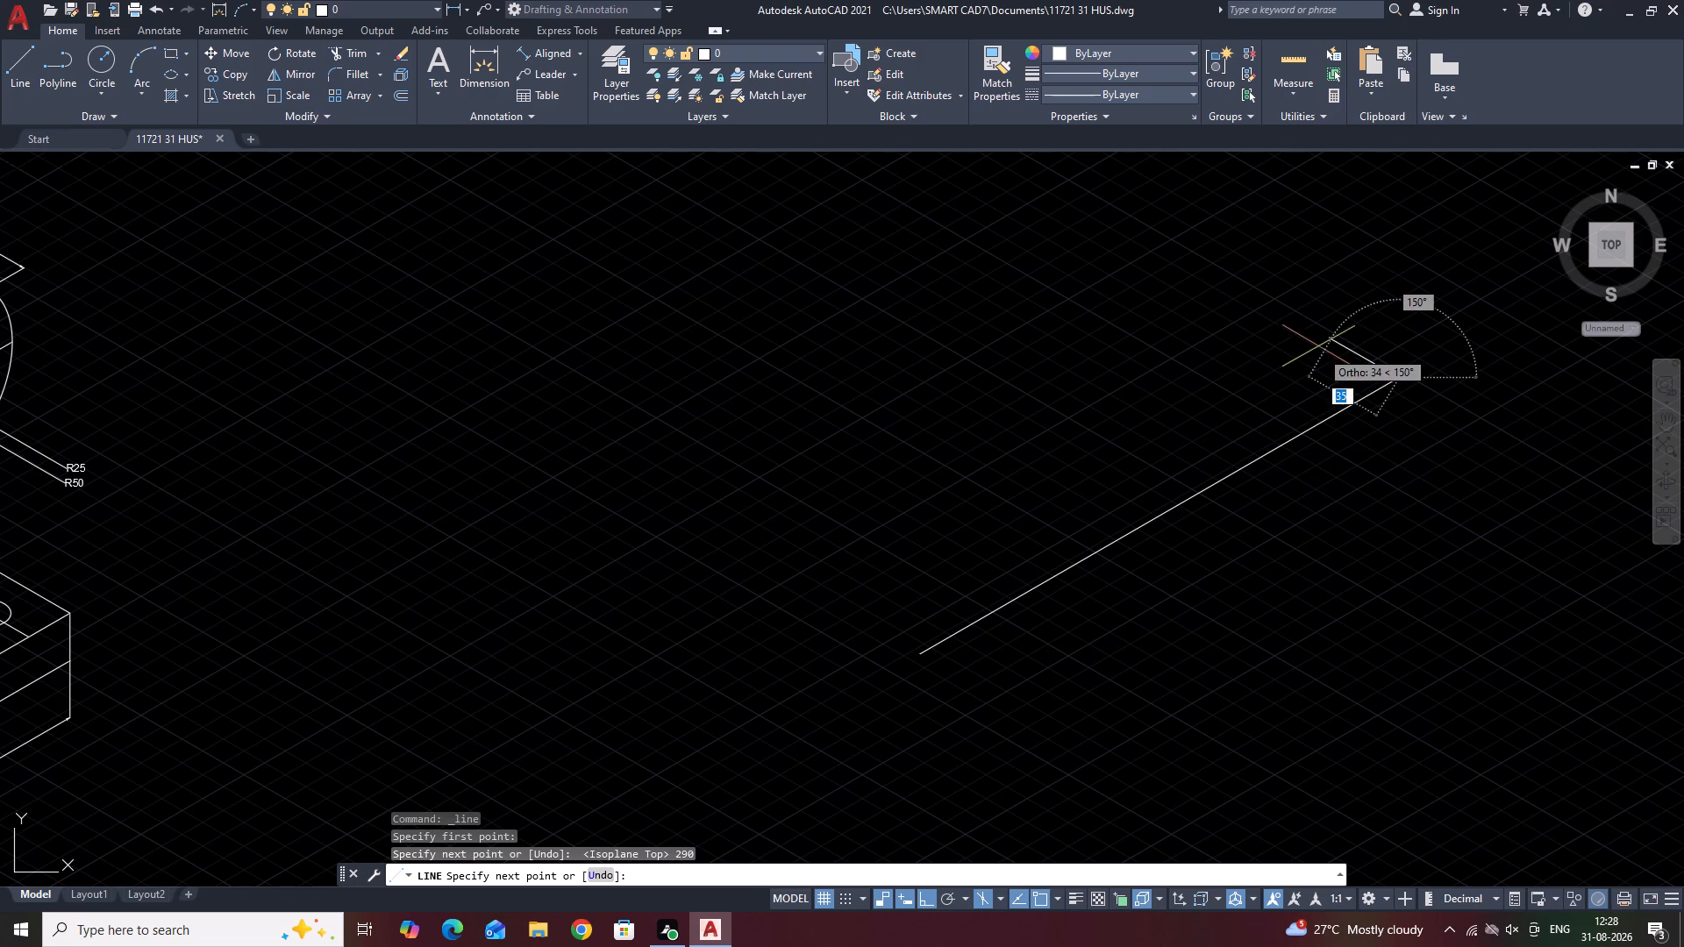
key(F5)
text(30)
key(Return)
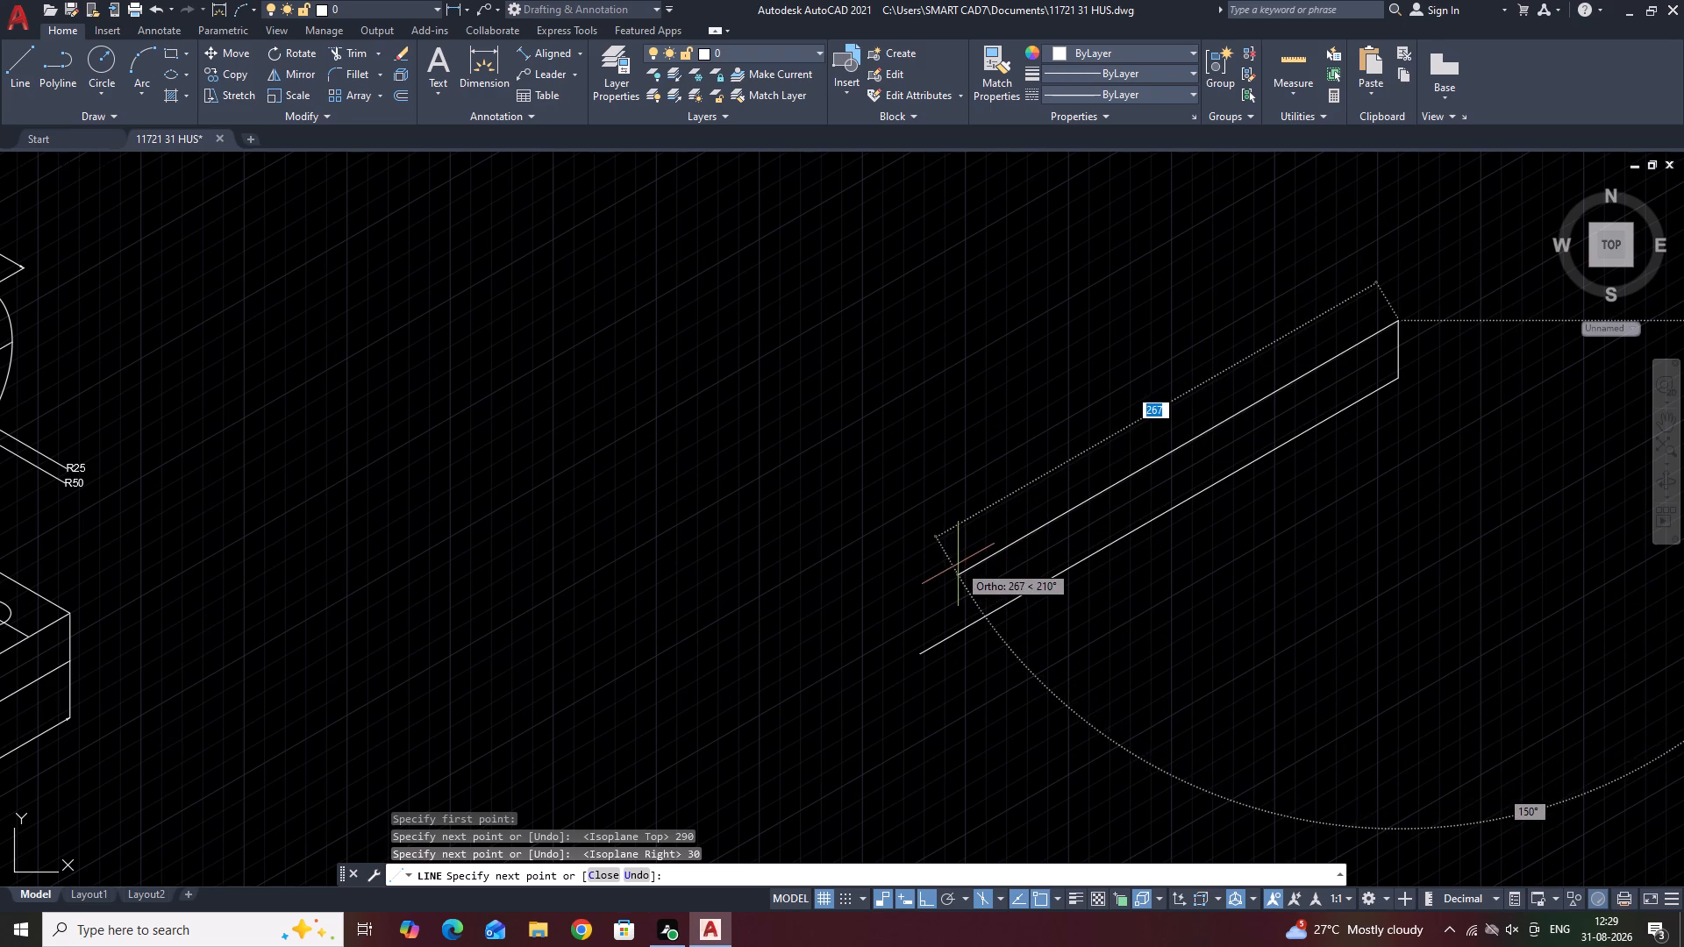
text(290)
key(Return)
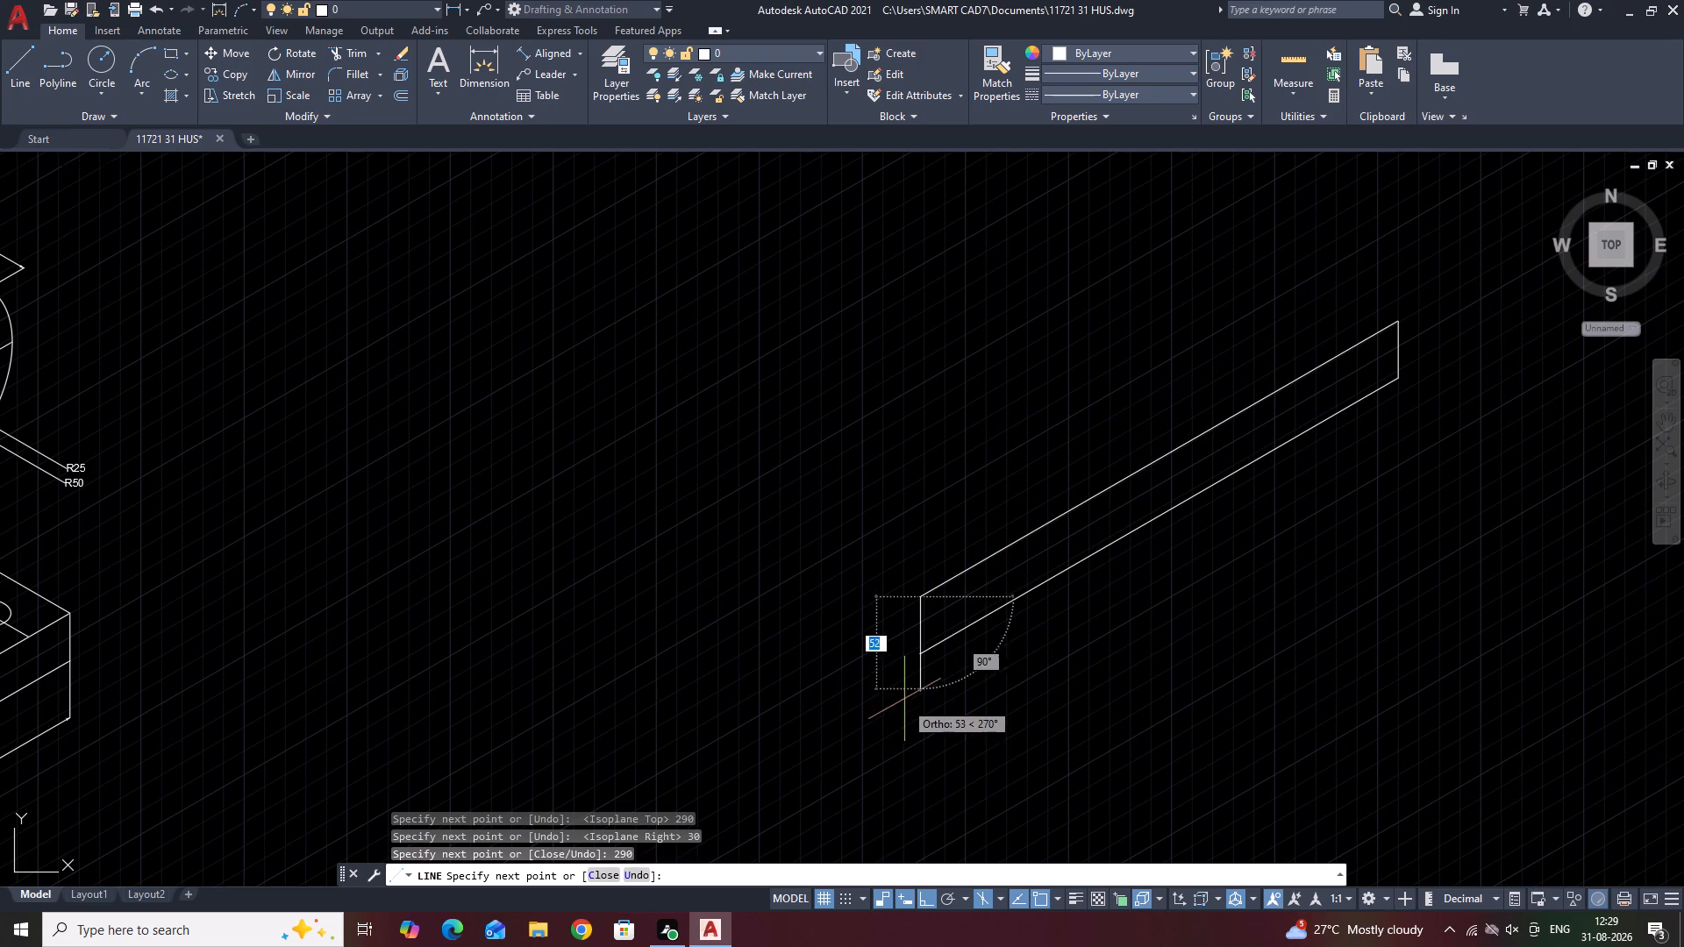
click(921, 659)
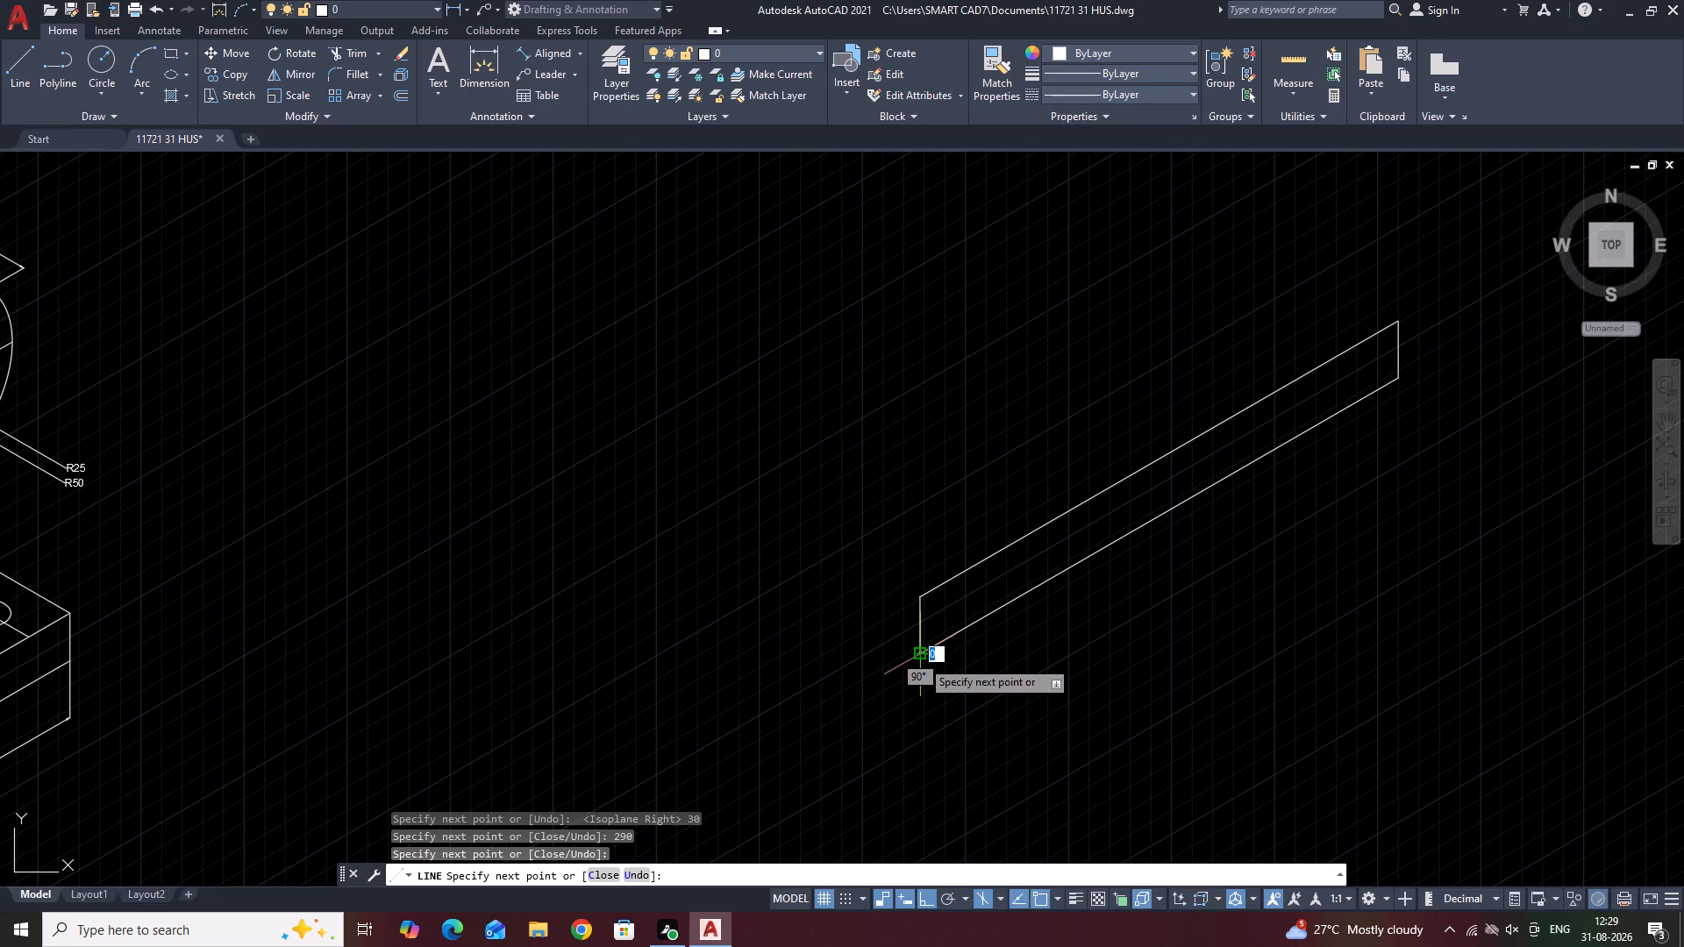
key(space)
Draw the adjoining left-hand isometric face, 100 mm long and 30 mm high, from the bottom front corner of the 290 mm face.
key(space)
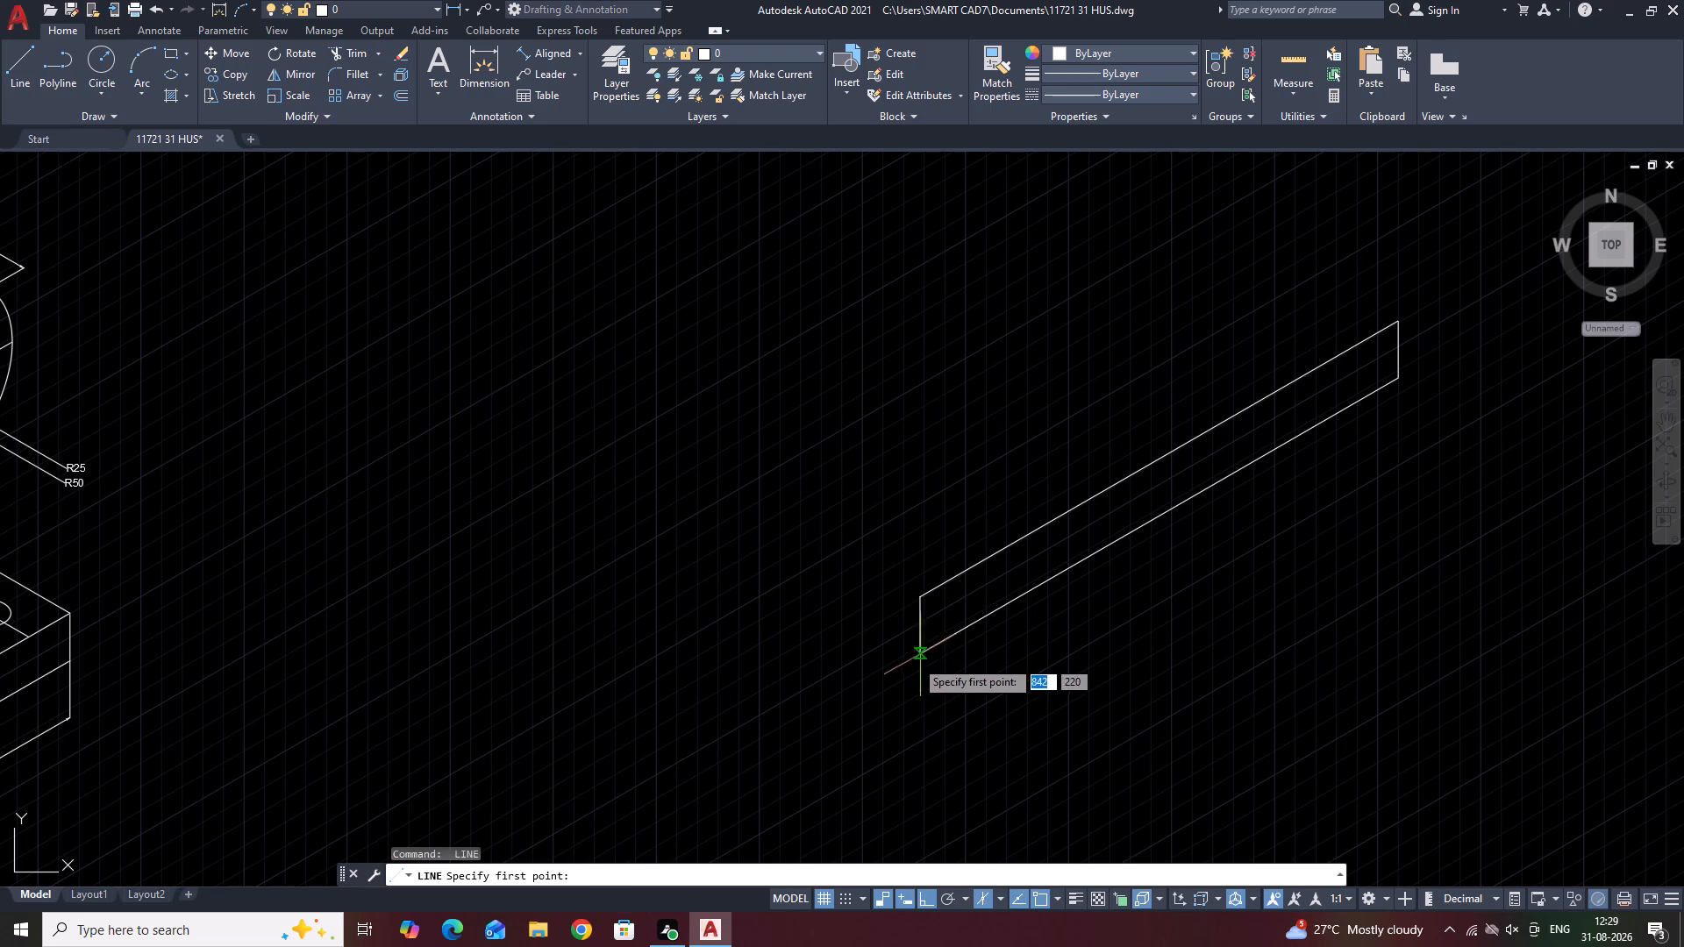
click(922, 657)
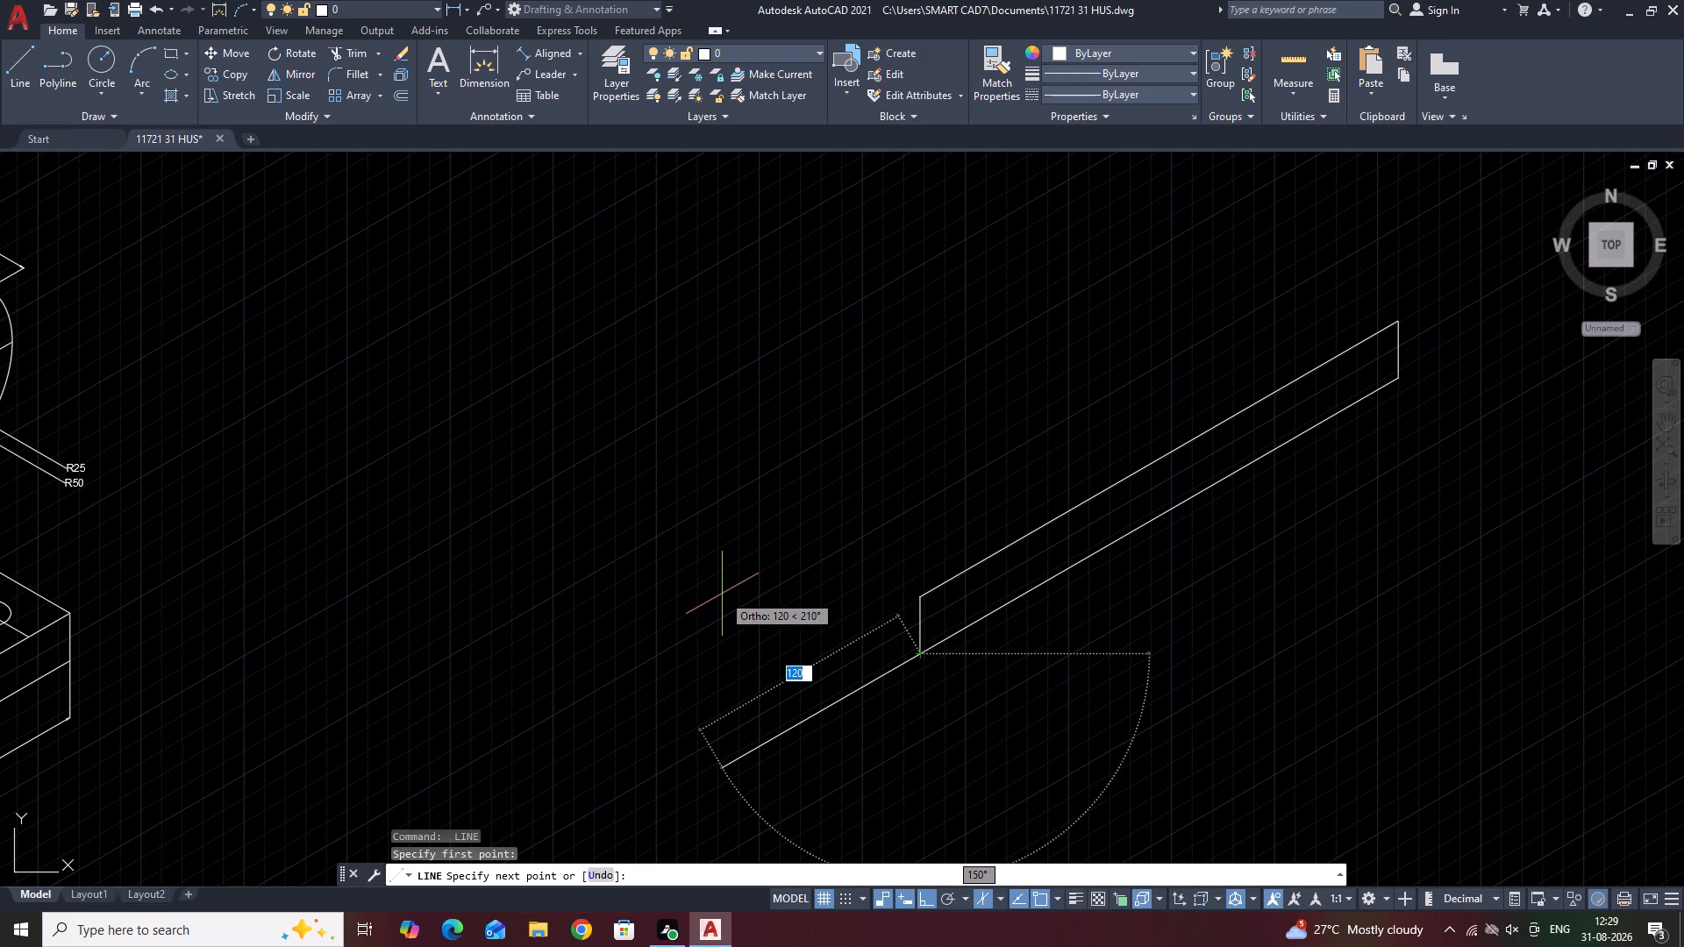
key(F5)
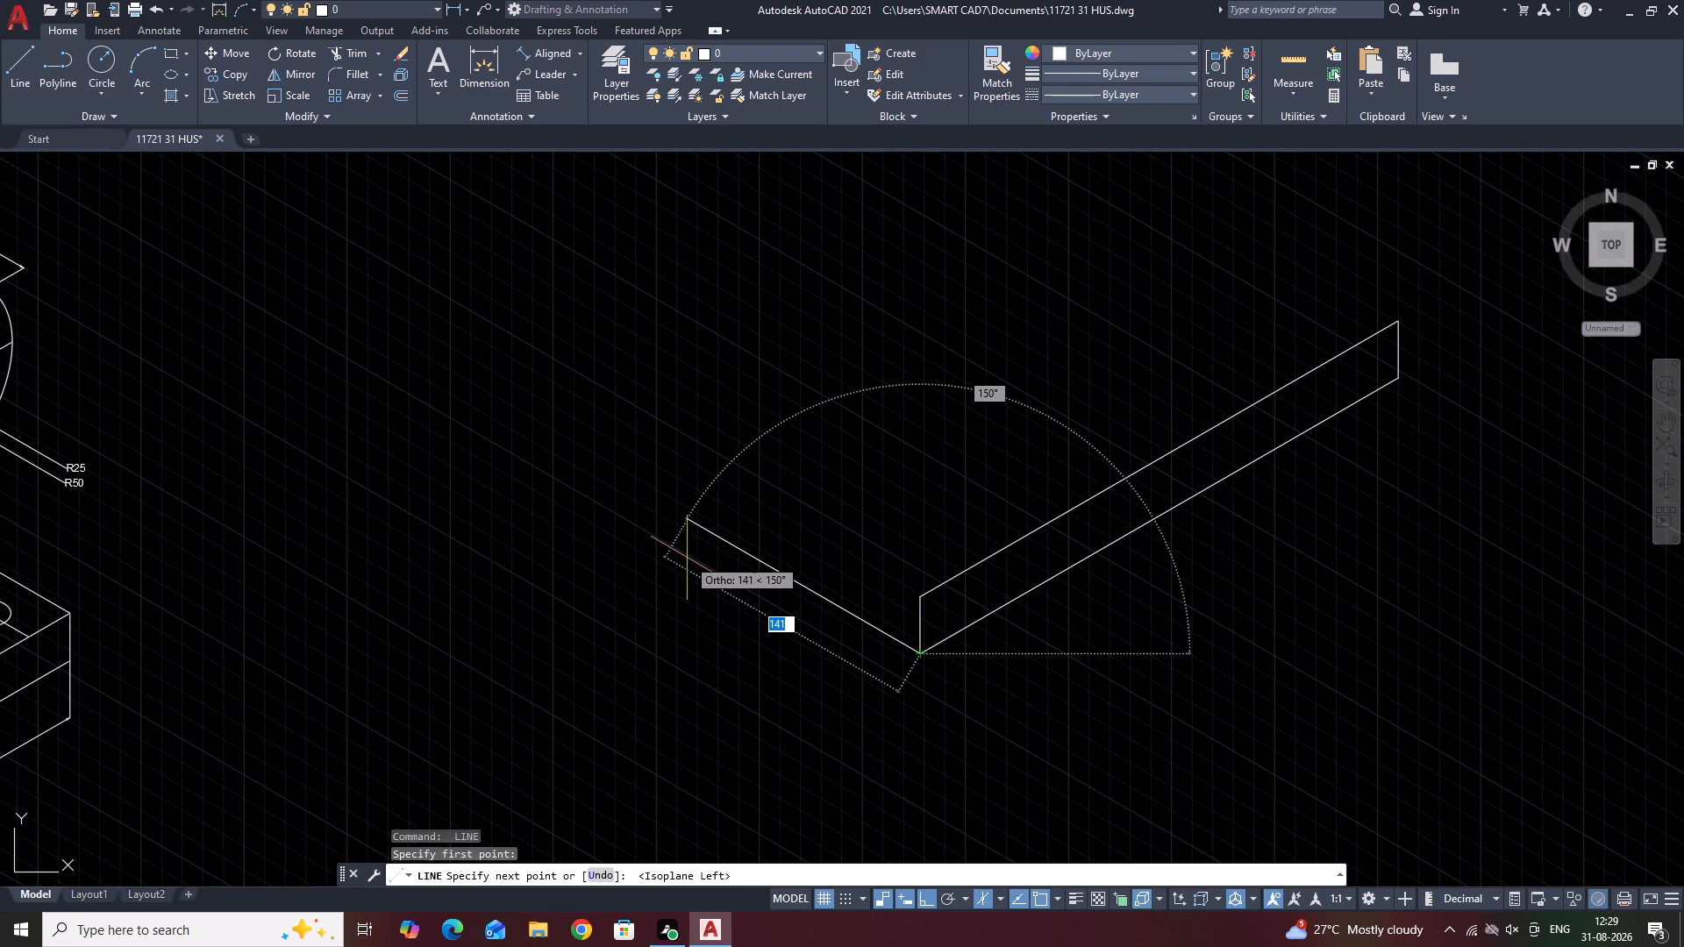
text(100)
key(Return)
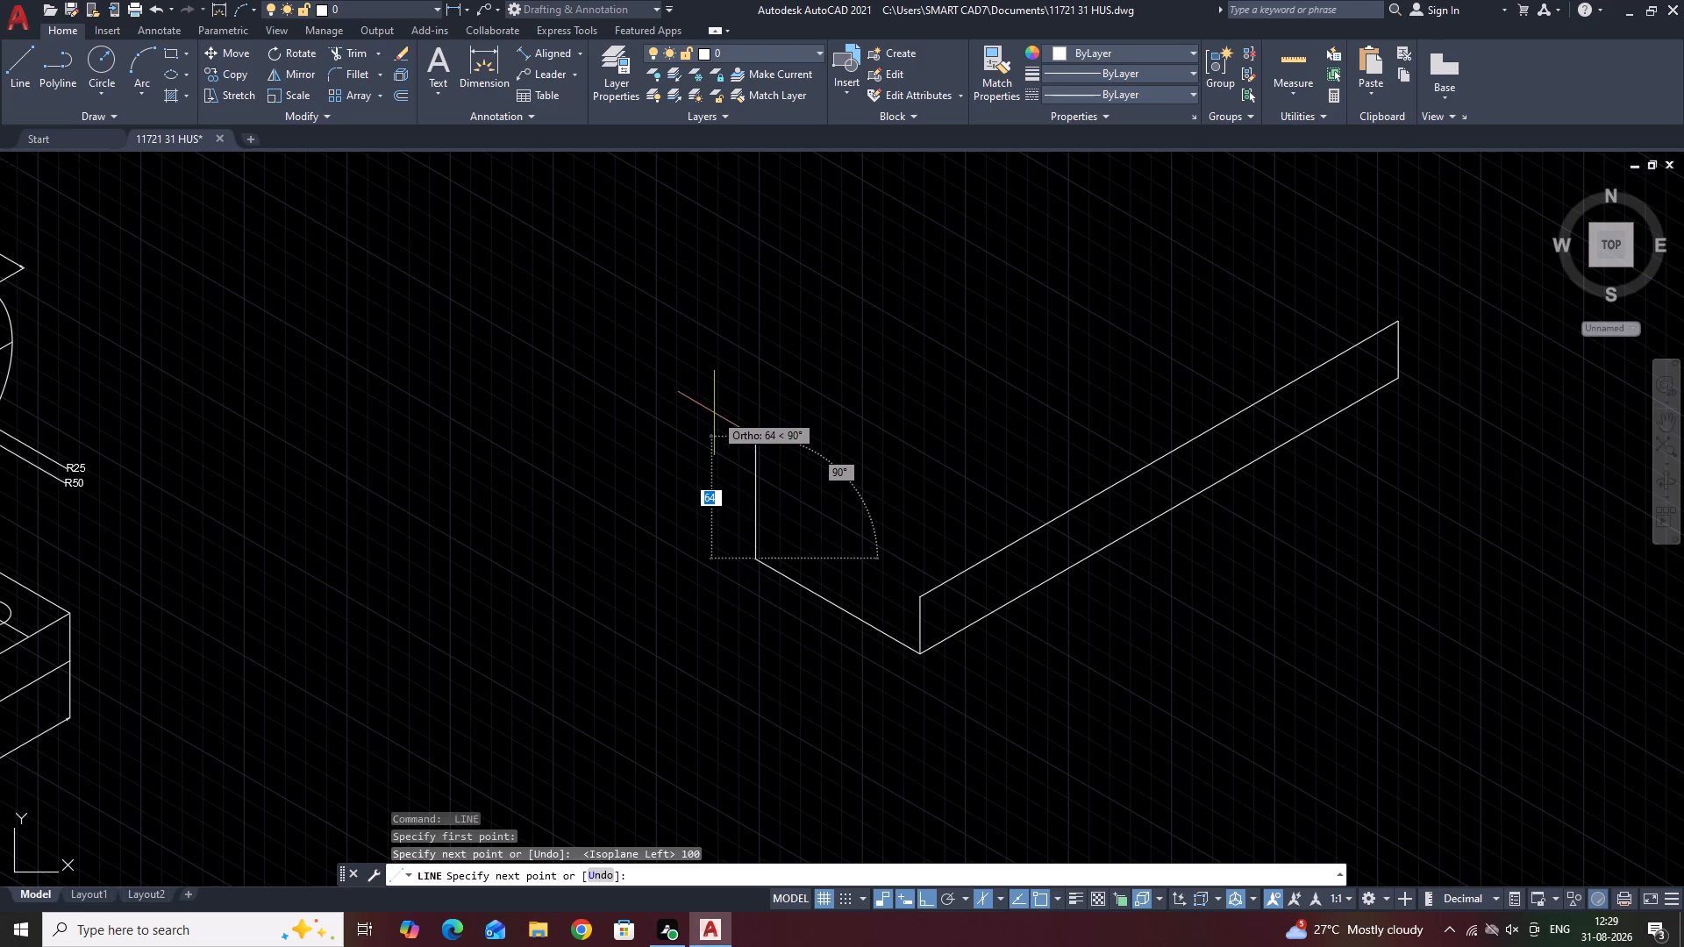
text(30)
key(Return)
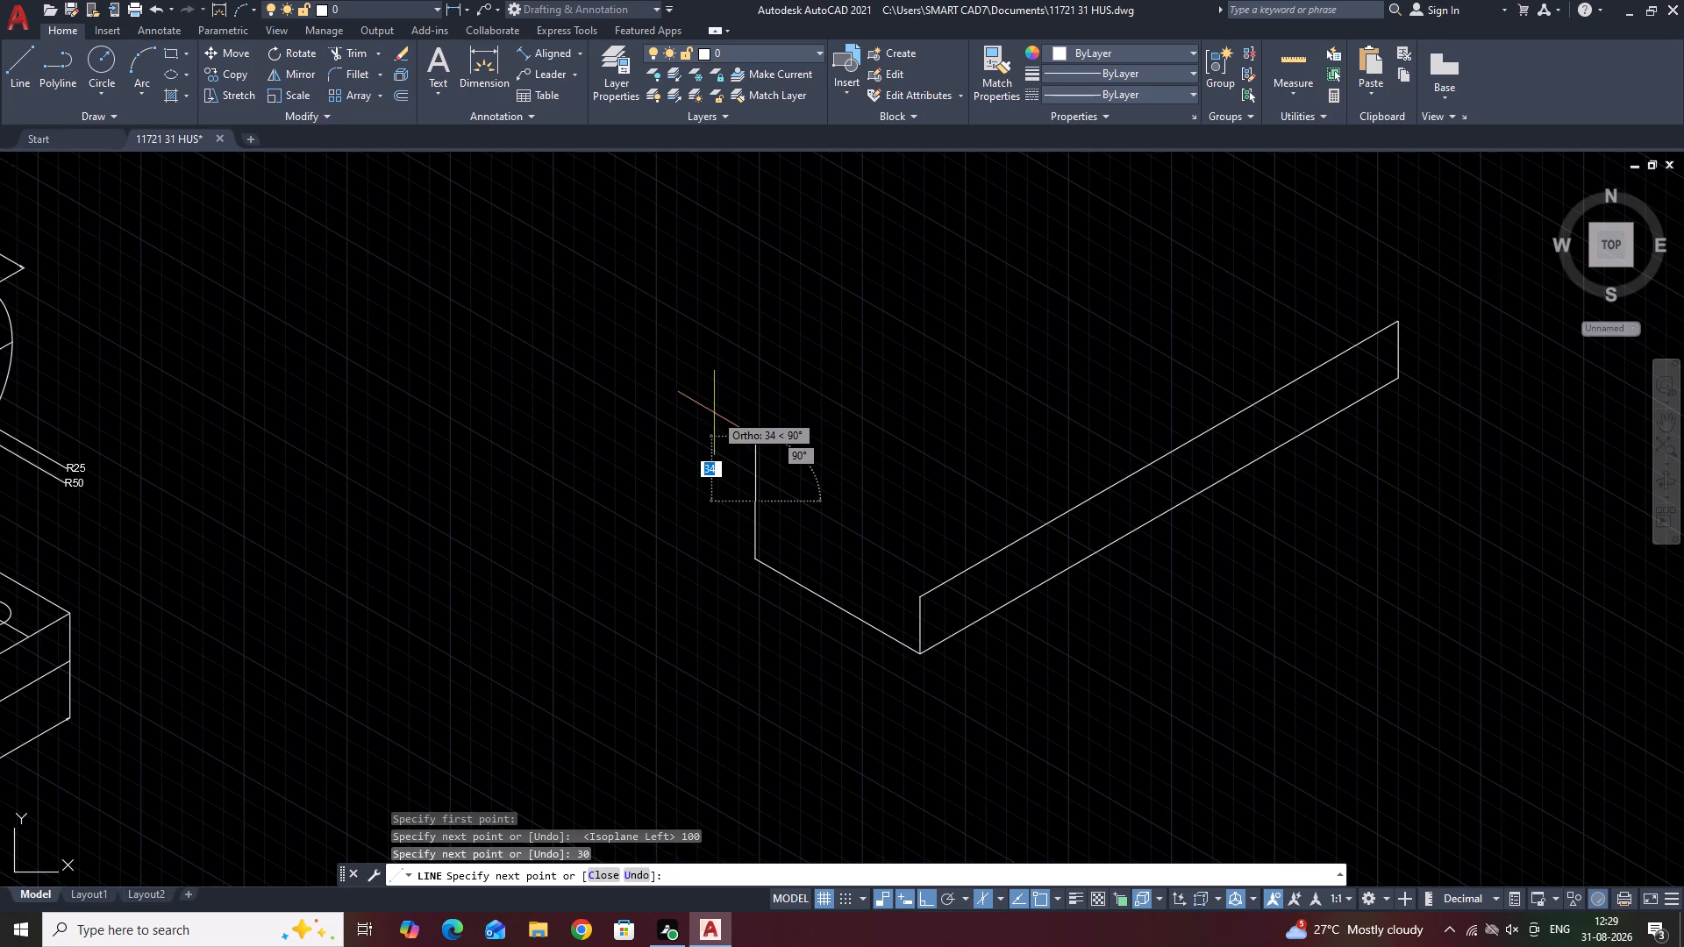
click(924, 602)
key(space)
Copy the 30 mm vertical front corner edge 90 mm along the top edge of the 290 mm face.
middle_drag(891, 461, 793, 576)
scroll(780, 578, down, 1)
middle_drag(872, 571, 725, 624)
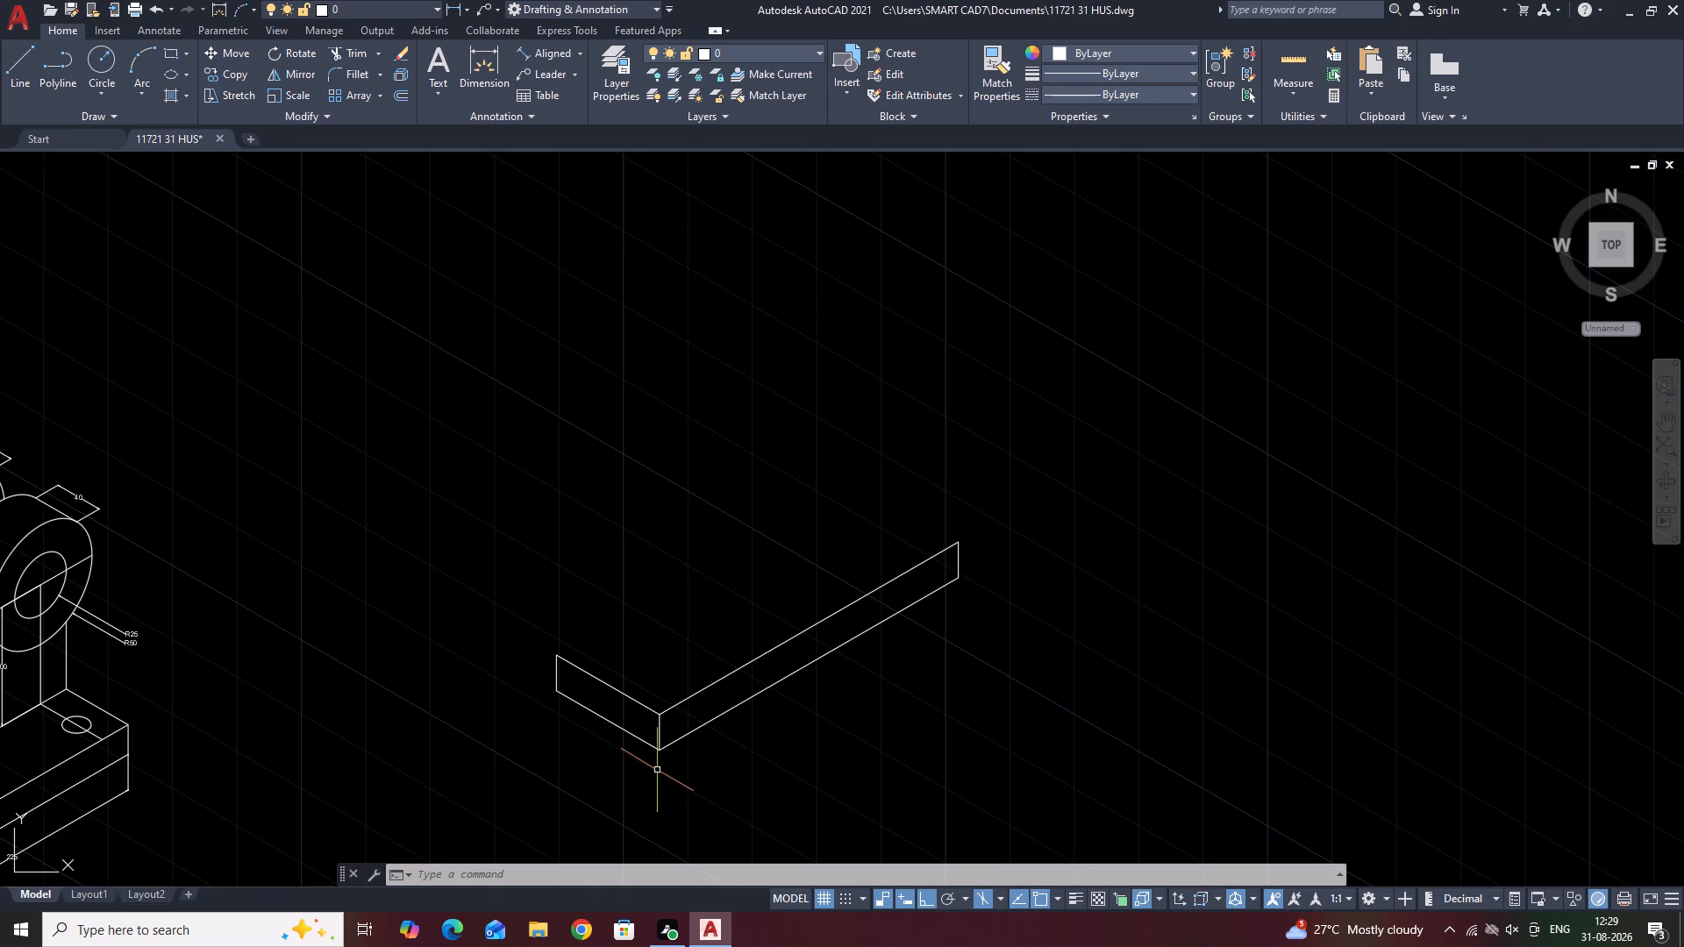
click(658, 725)
right_click(658, 725)
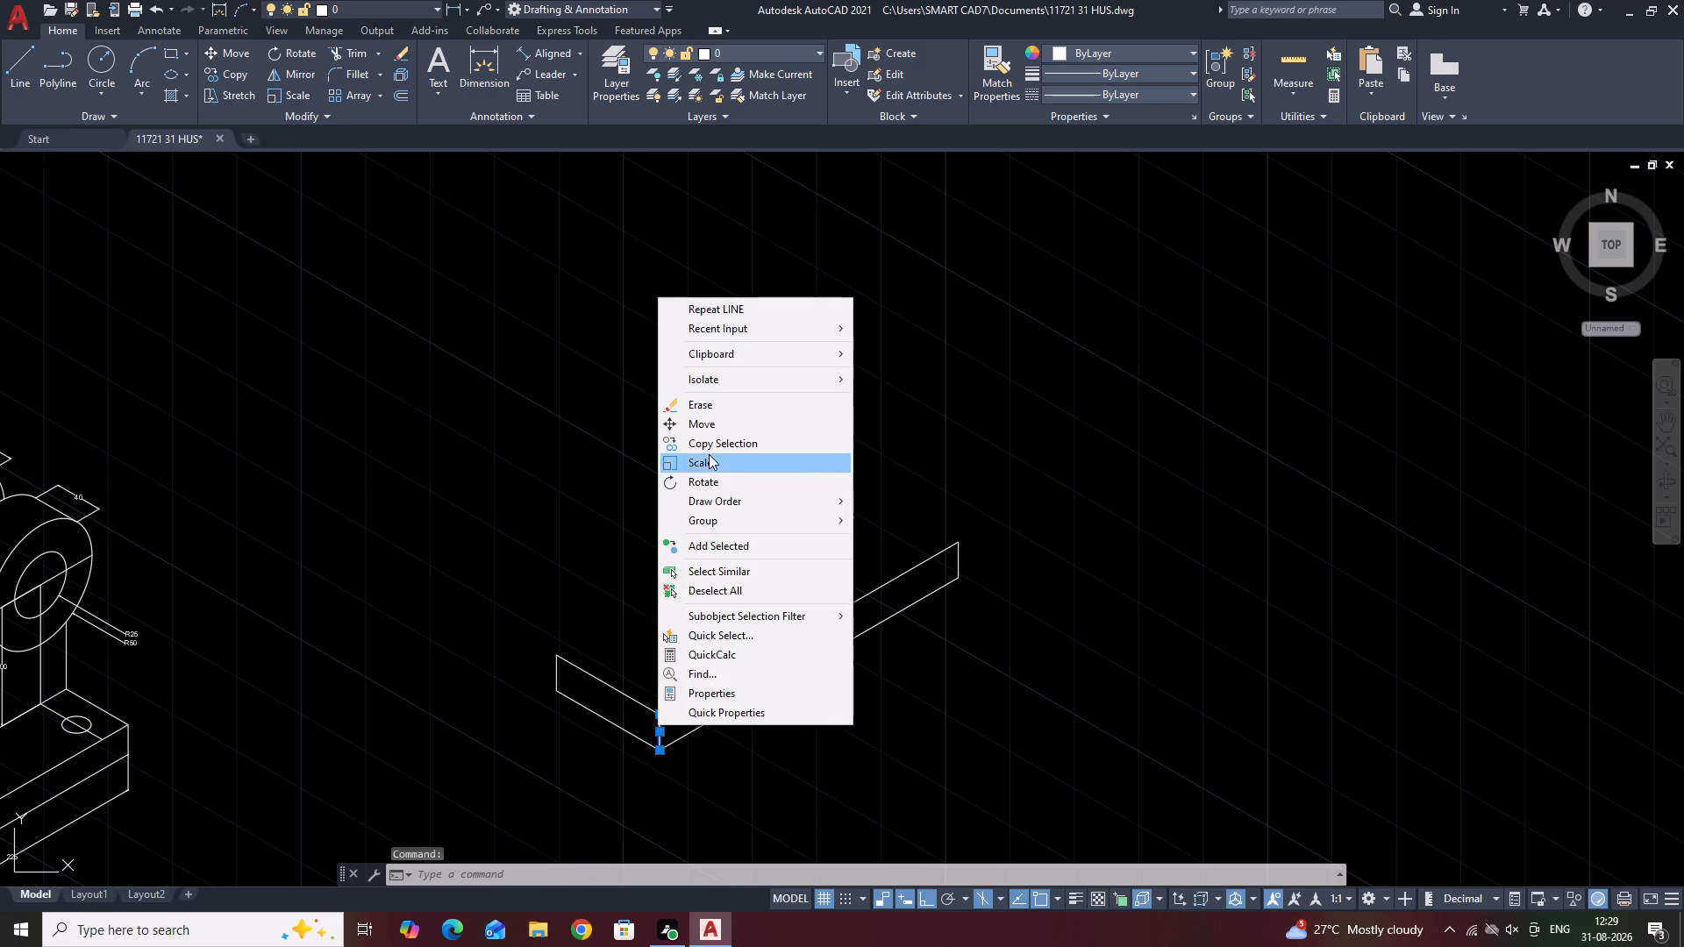
click(709, 448)
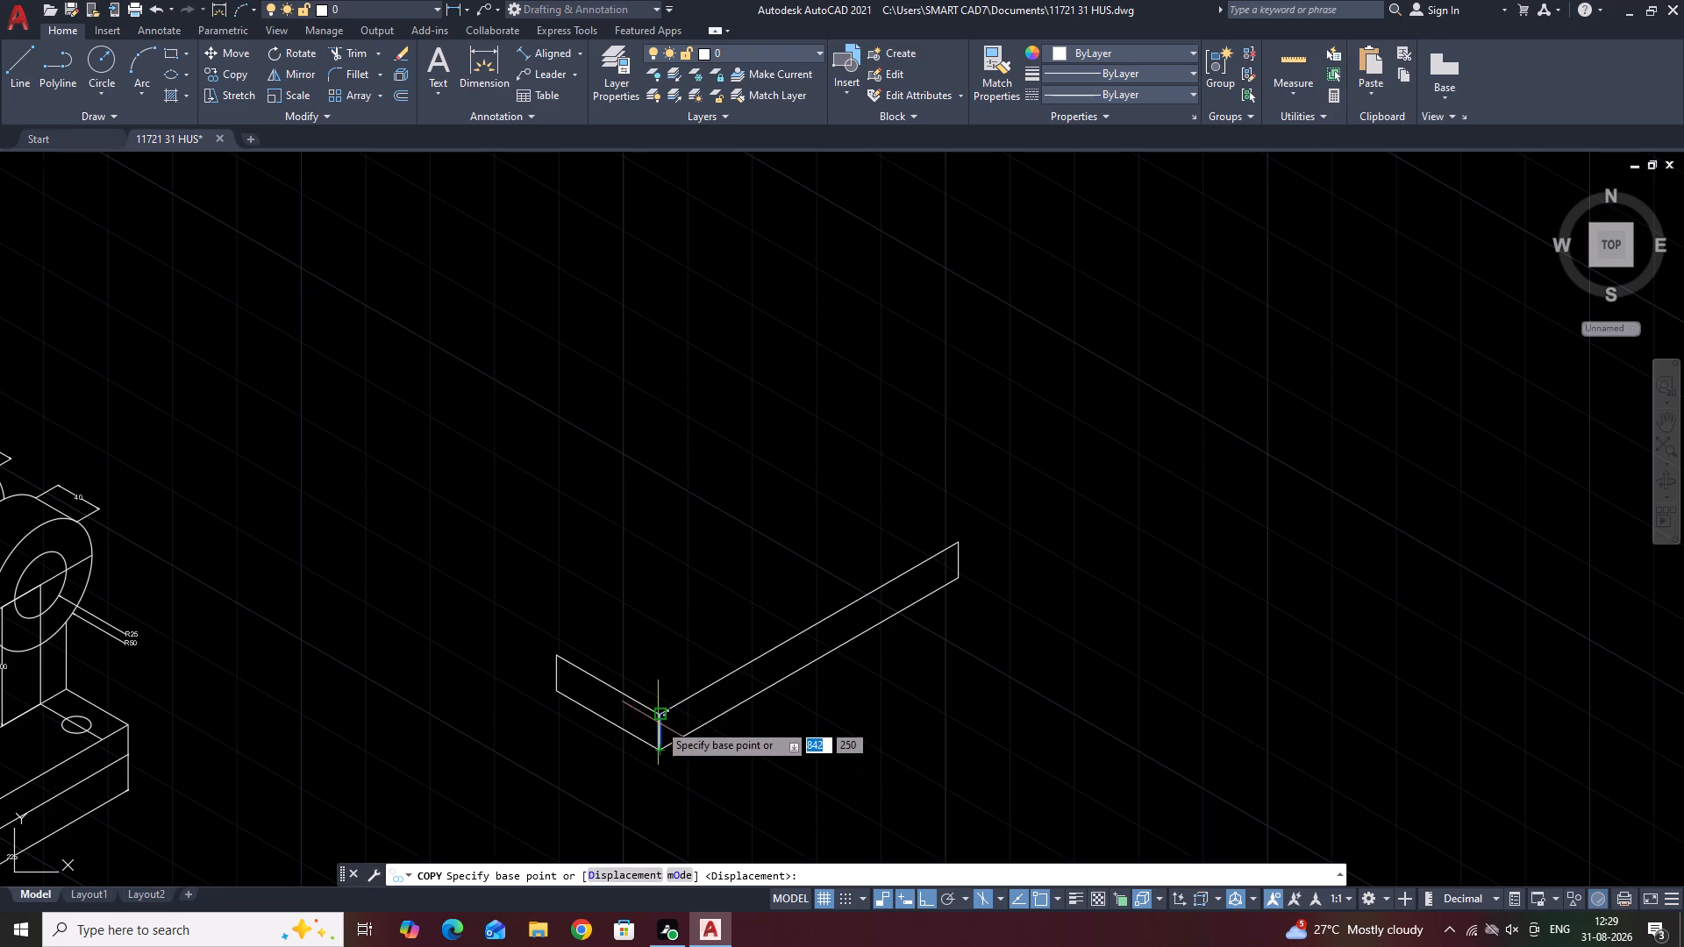
click(657, 715)
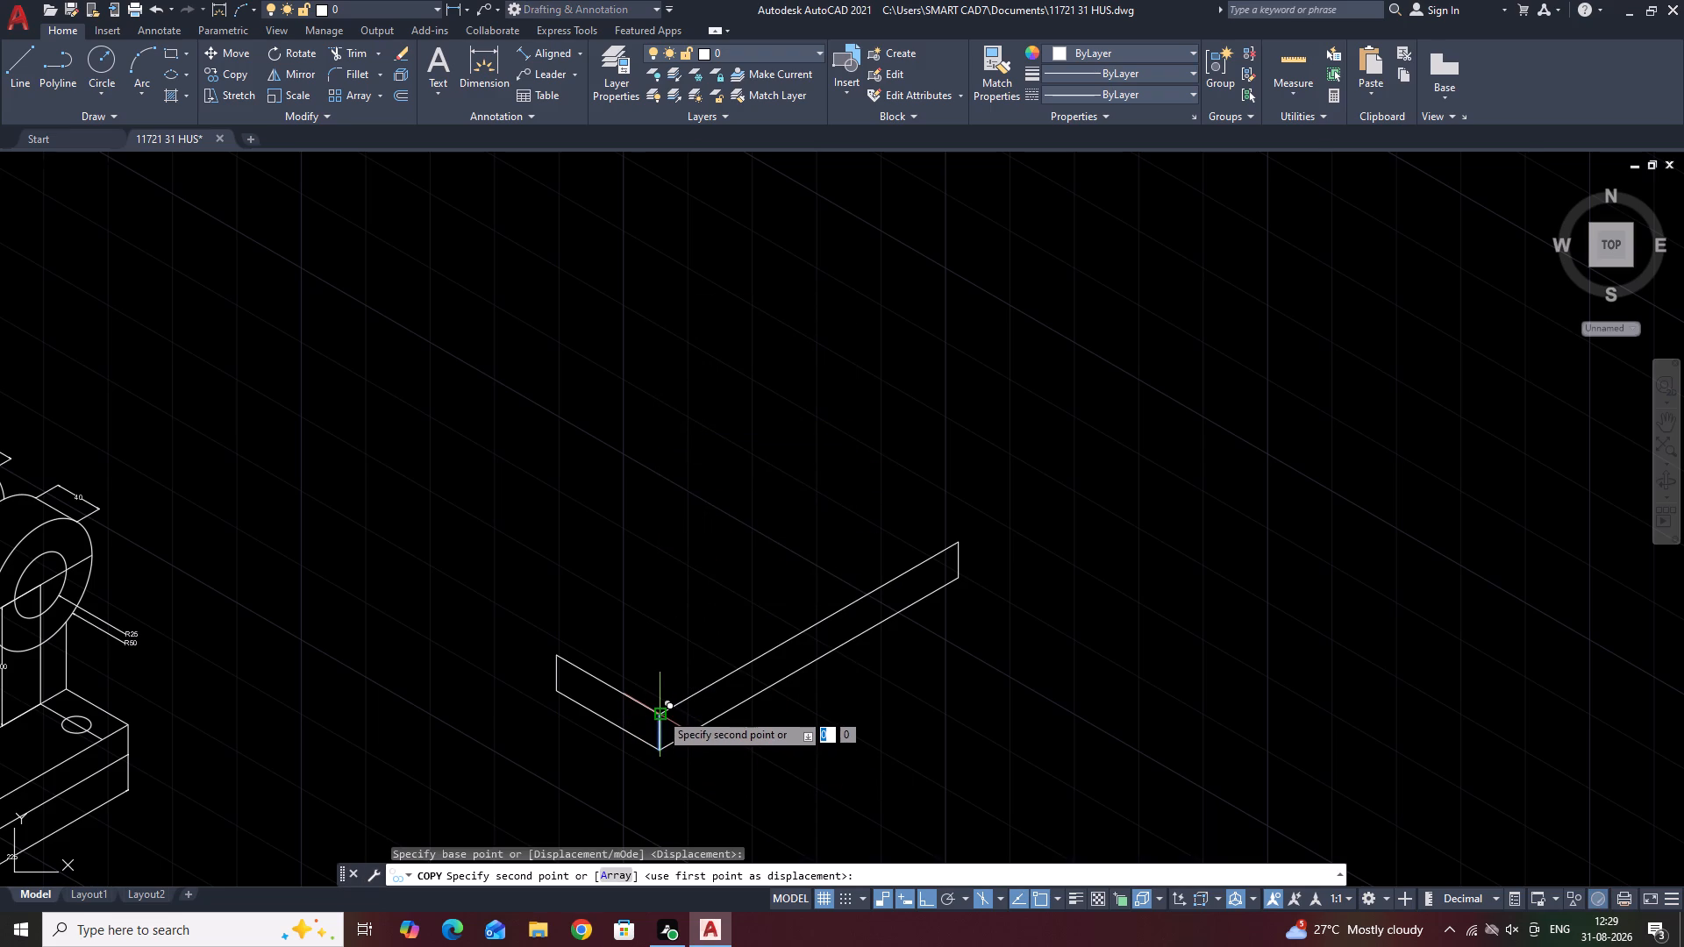
key(F5)
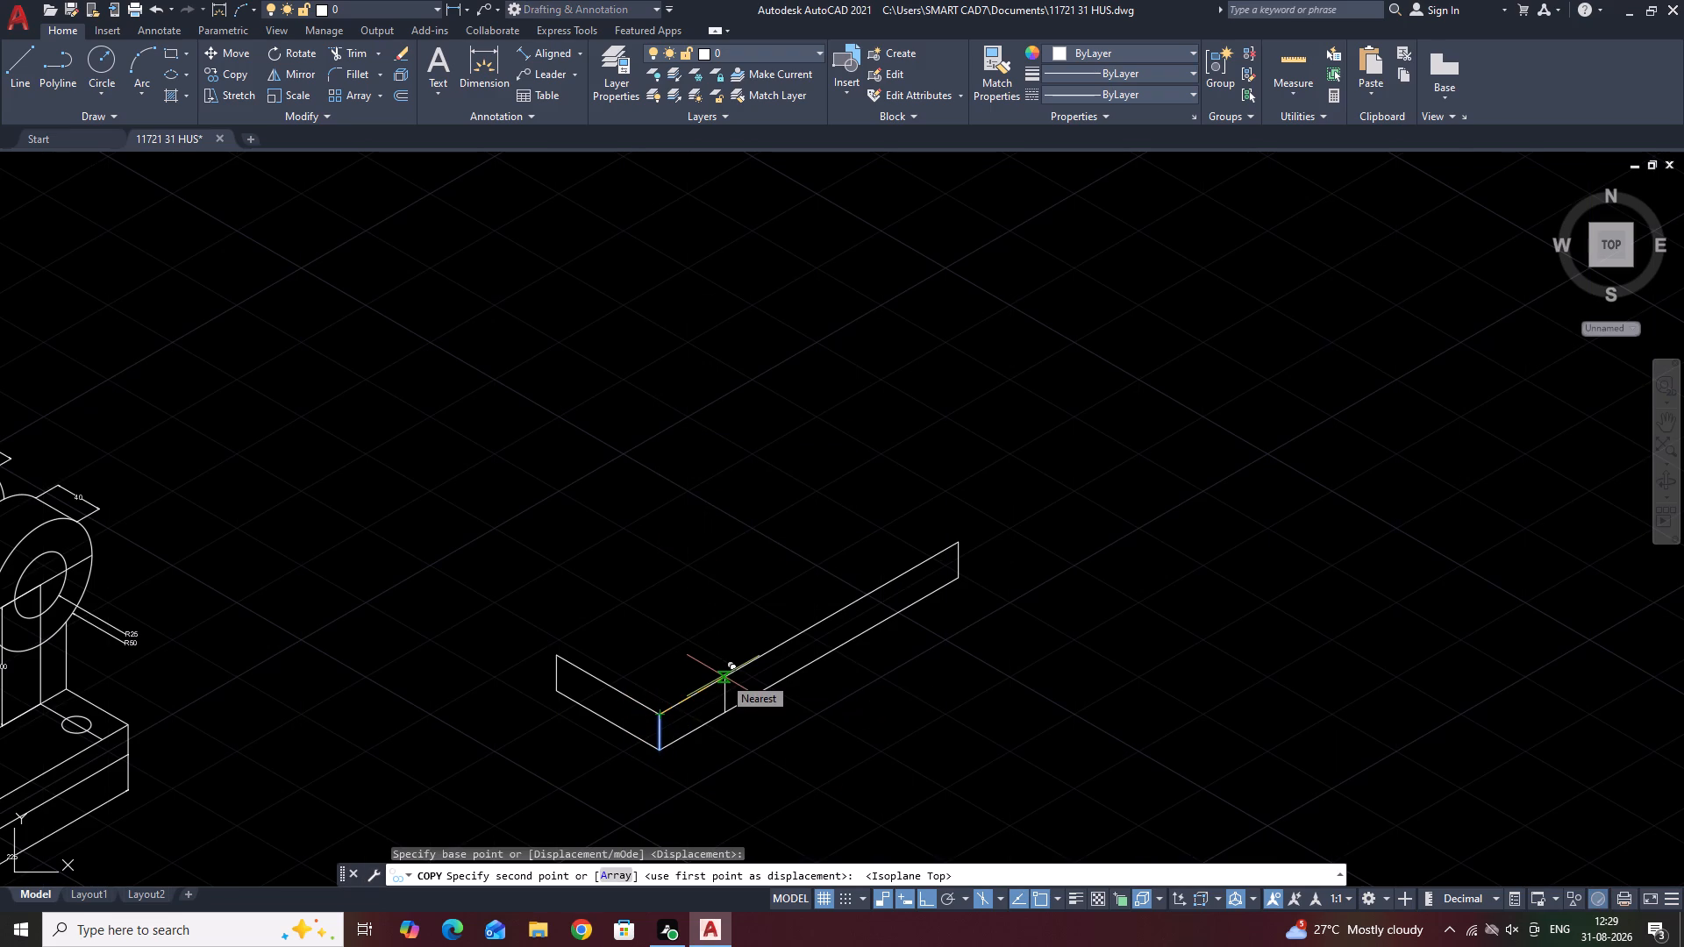
key(9)
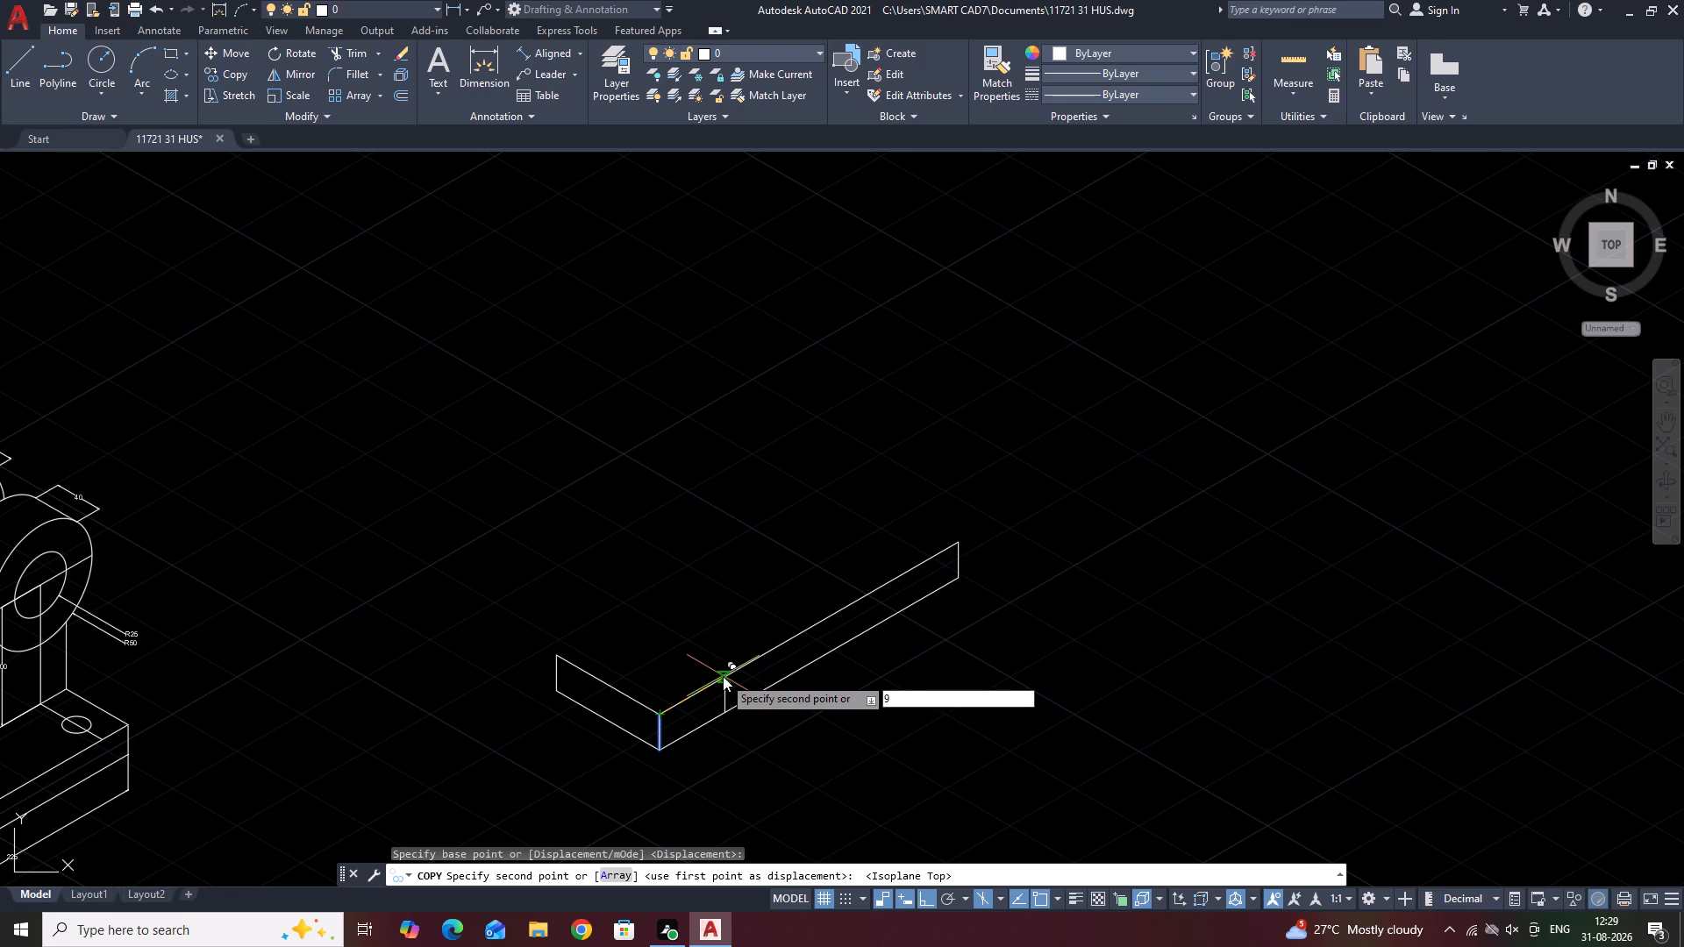
key(0)
key(Return)
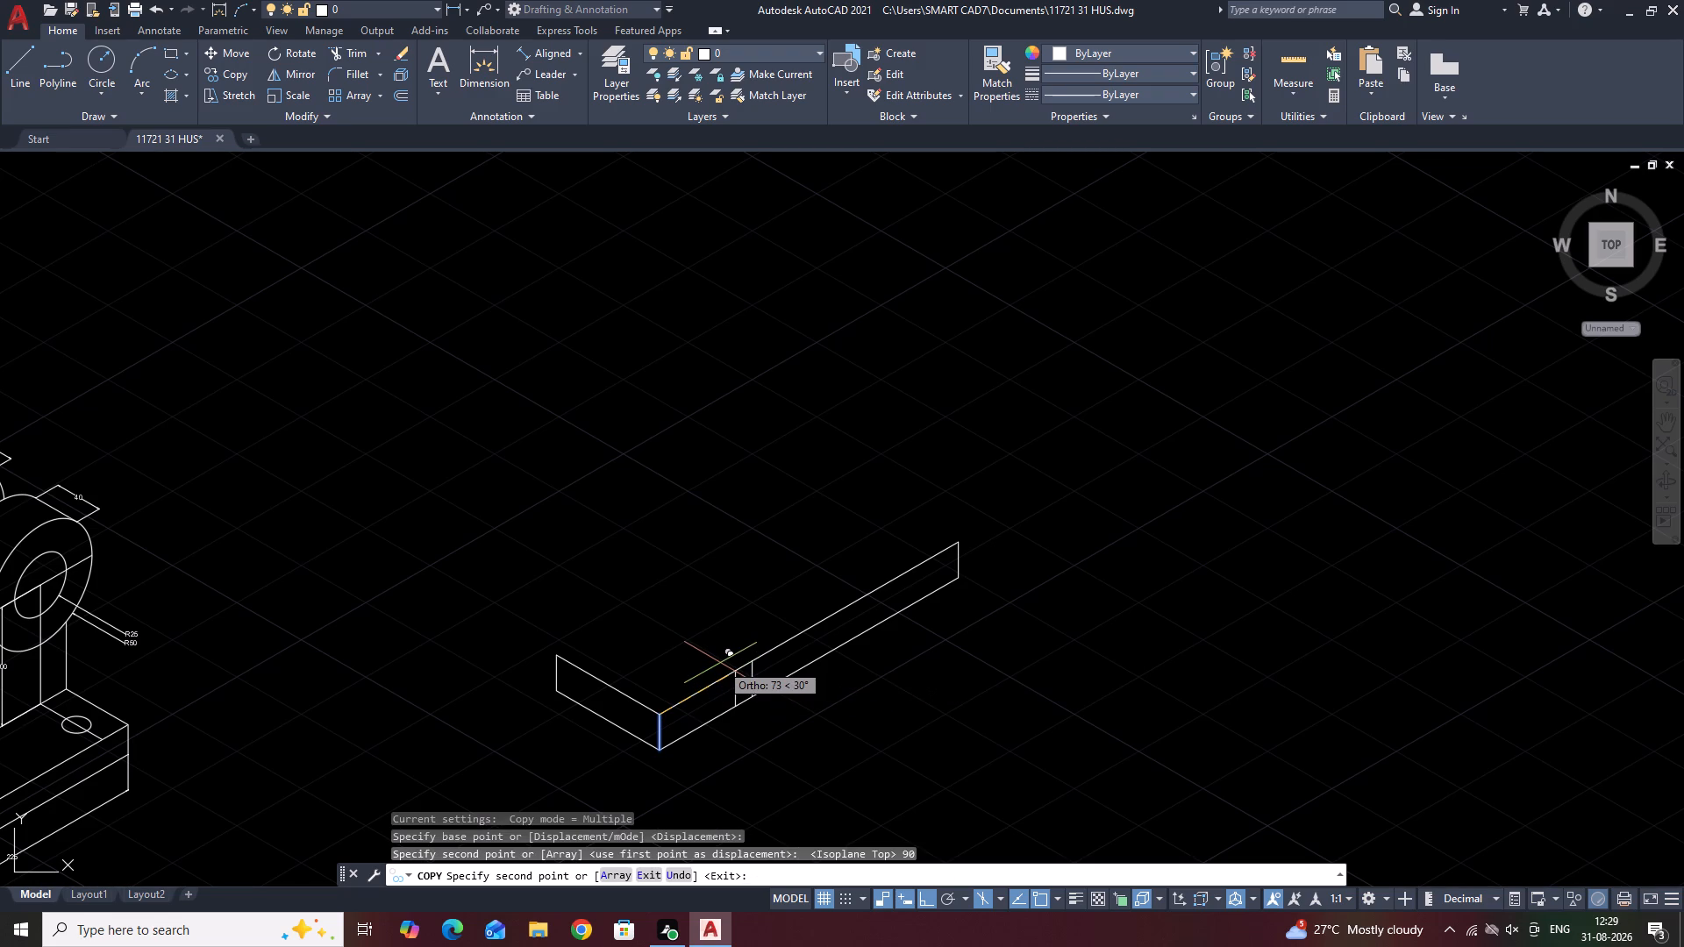
key(space)
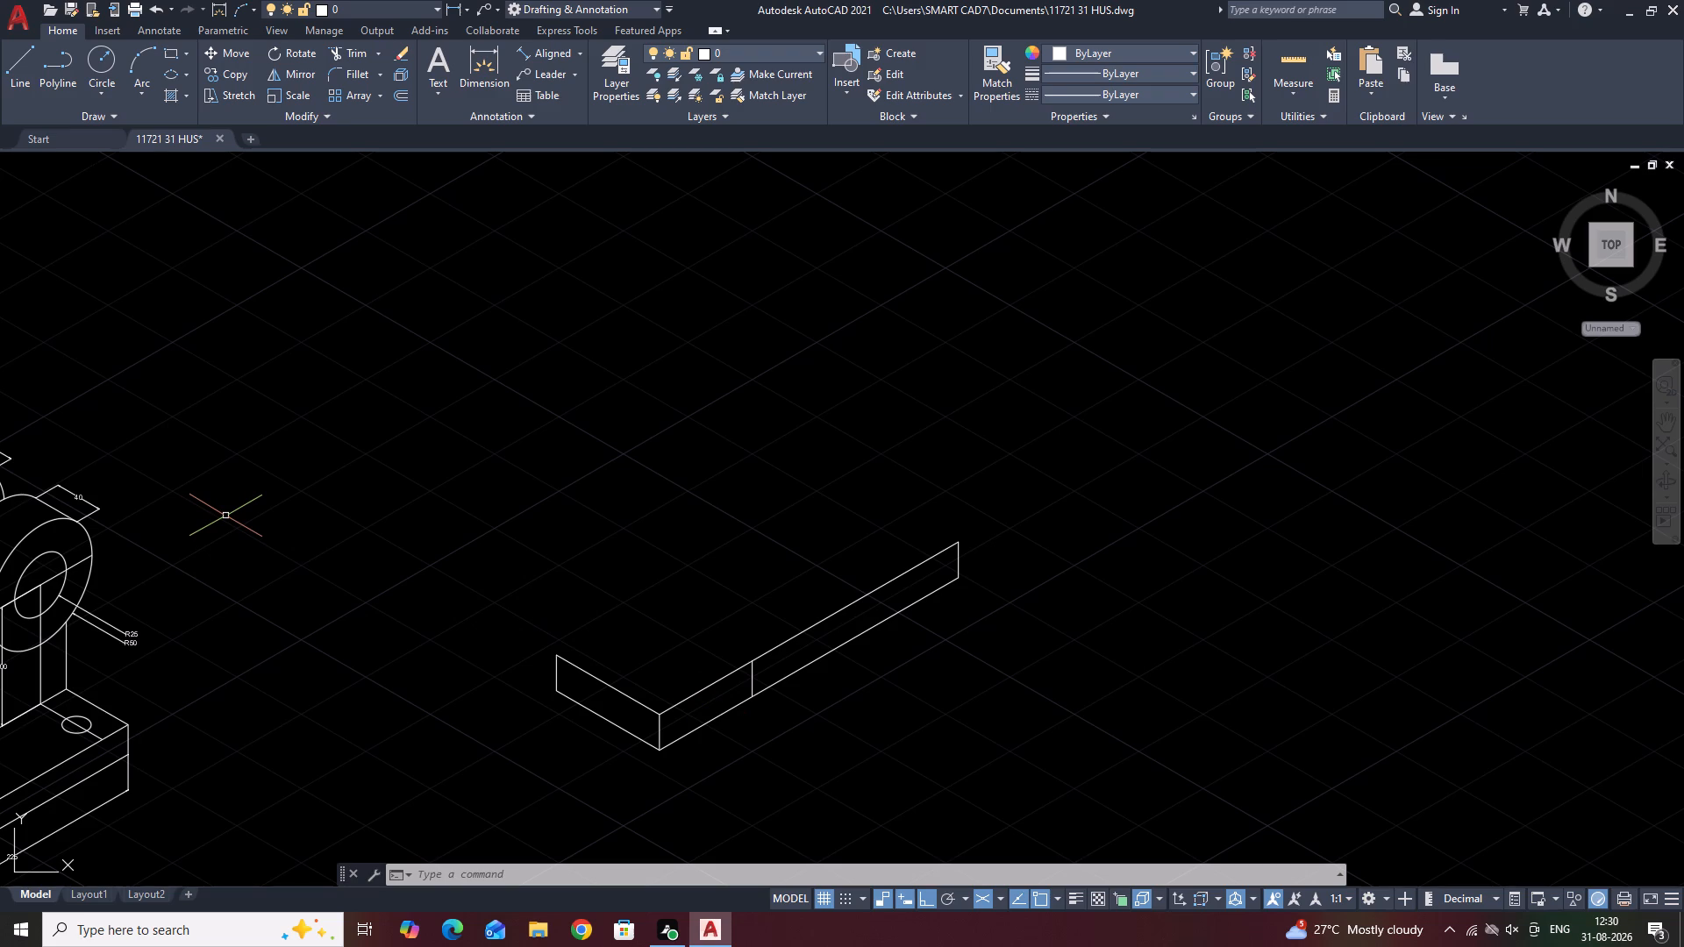
Draw a 70 mm vertical line upward from the top end of the copied edge on the 290 mm face.
click(11, 57)
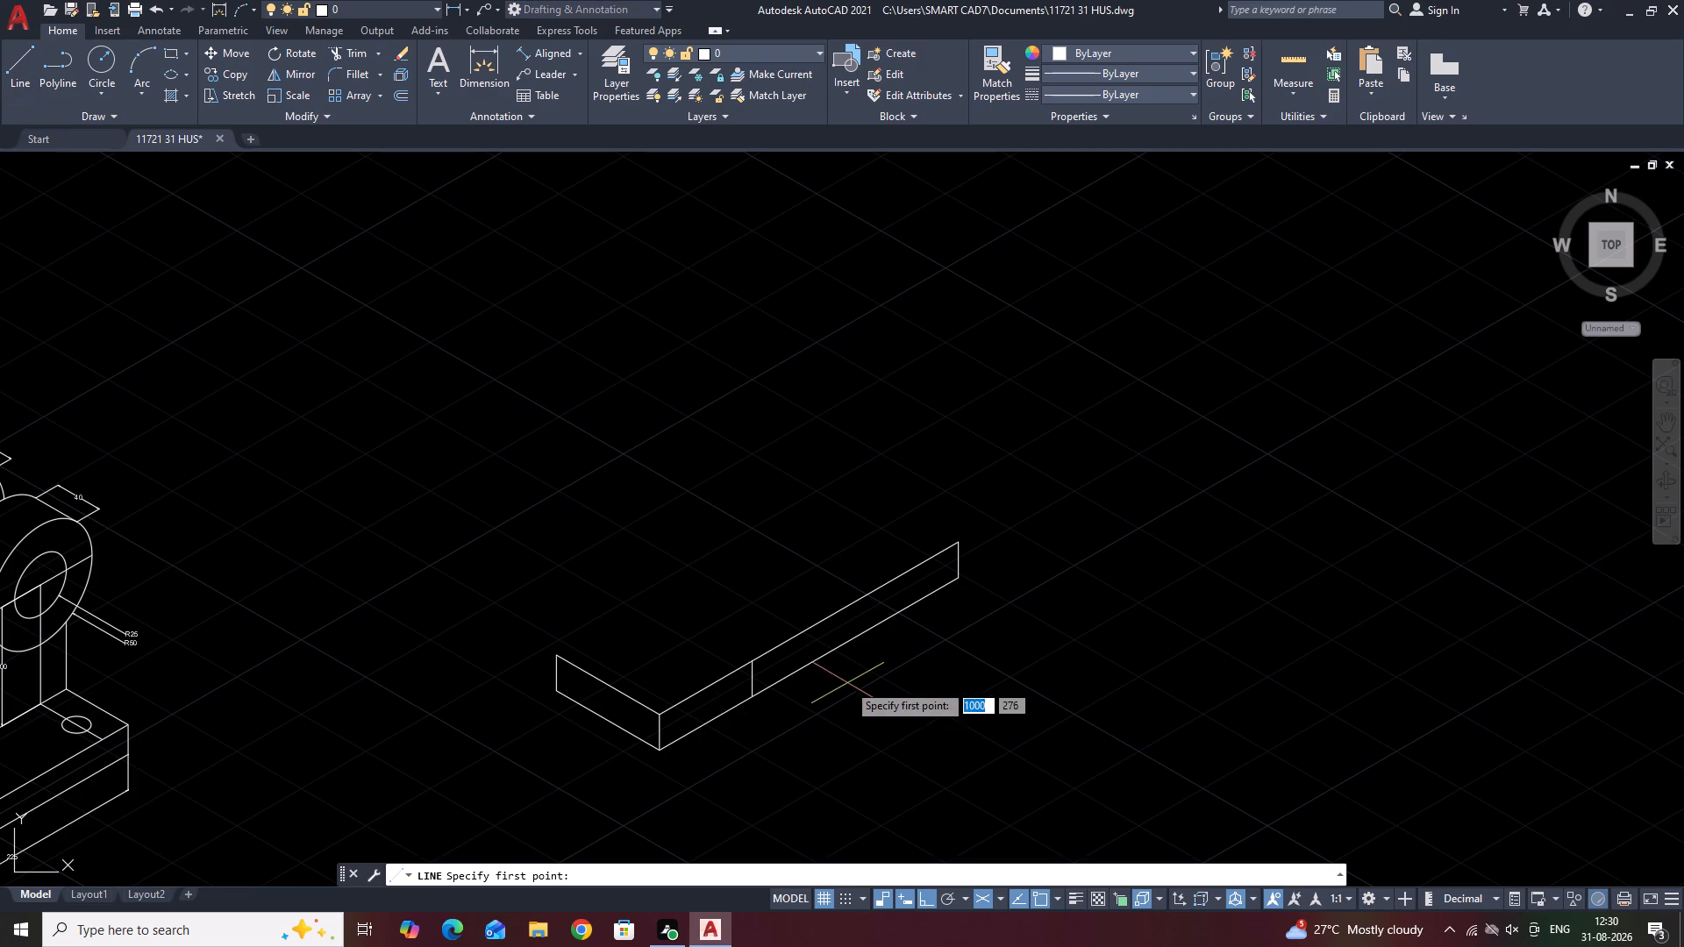
key(F5)
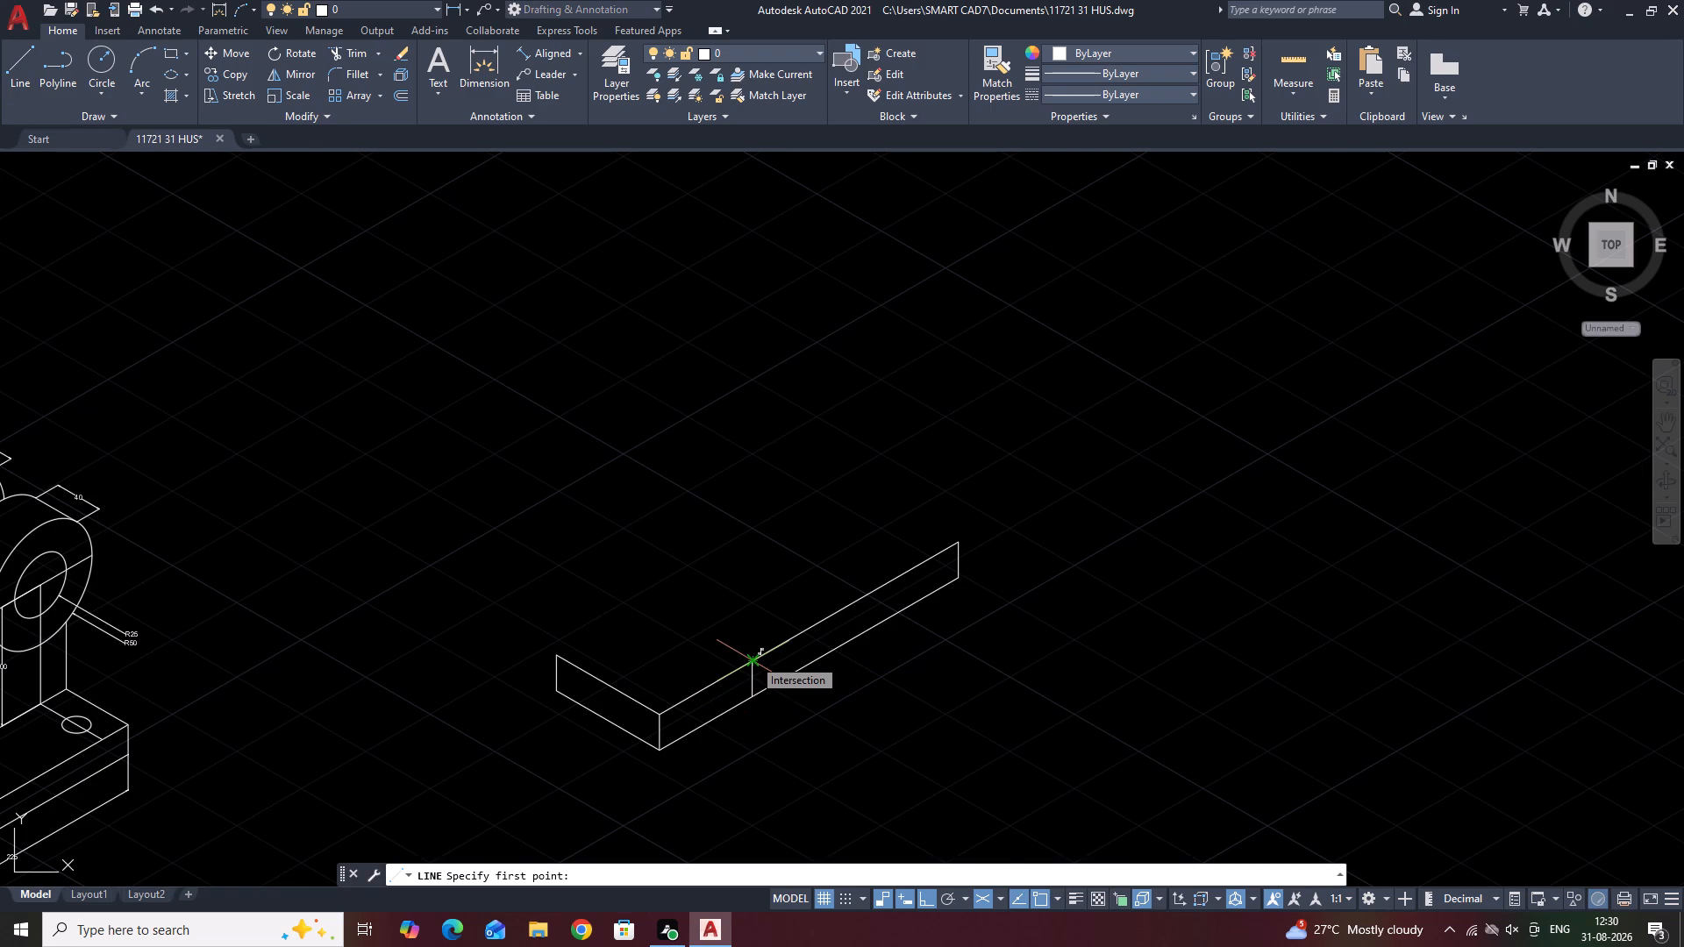
click(754, 662)
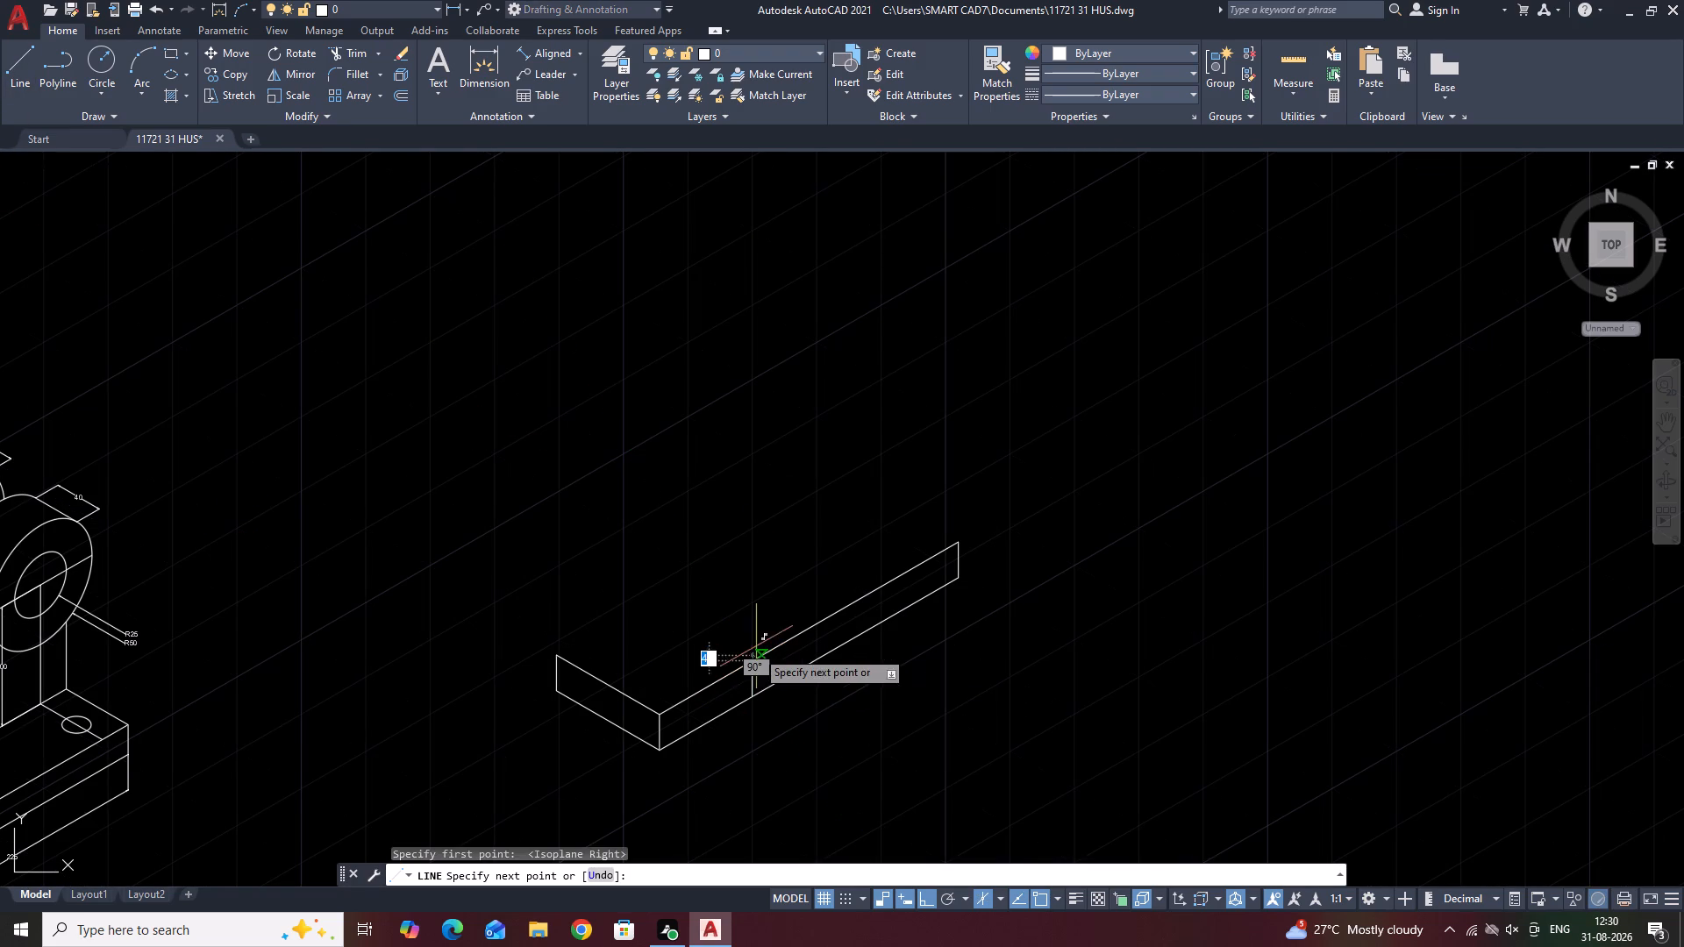
text(70)
key(Return)
key(space)
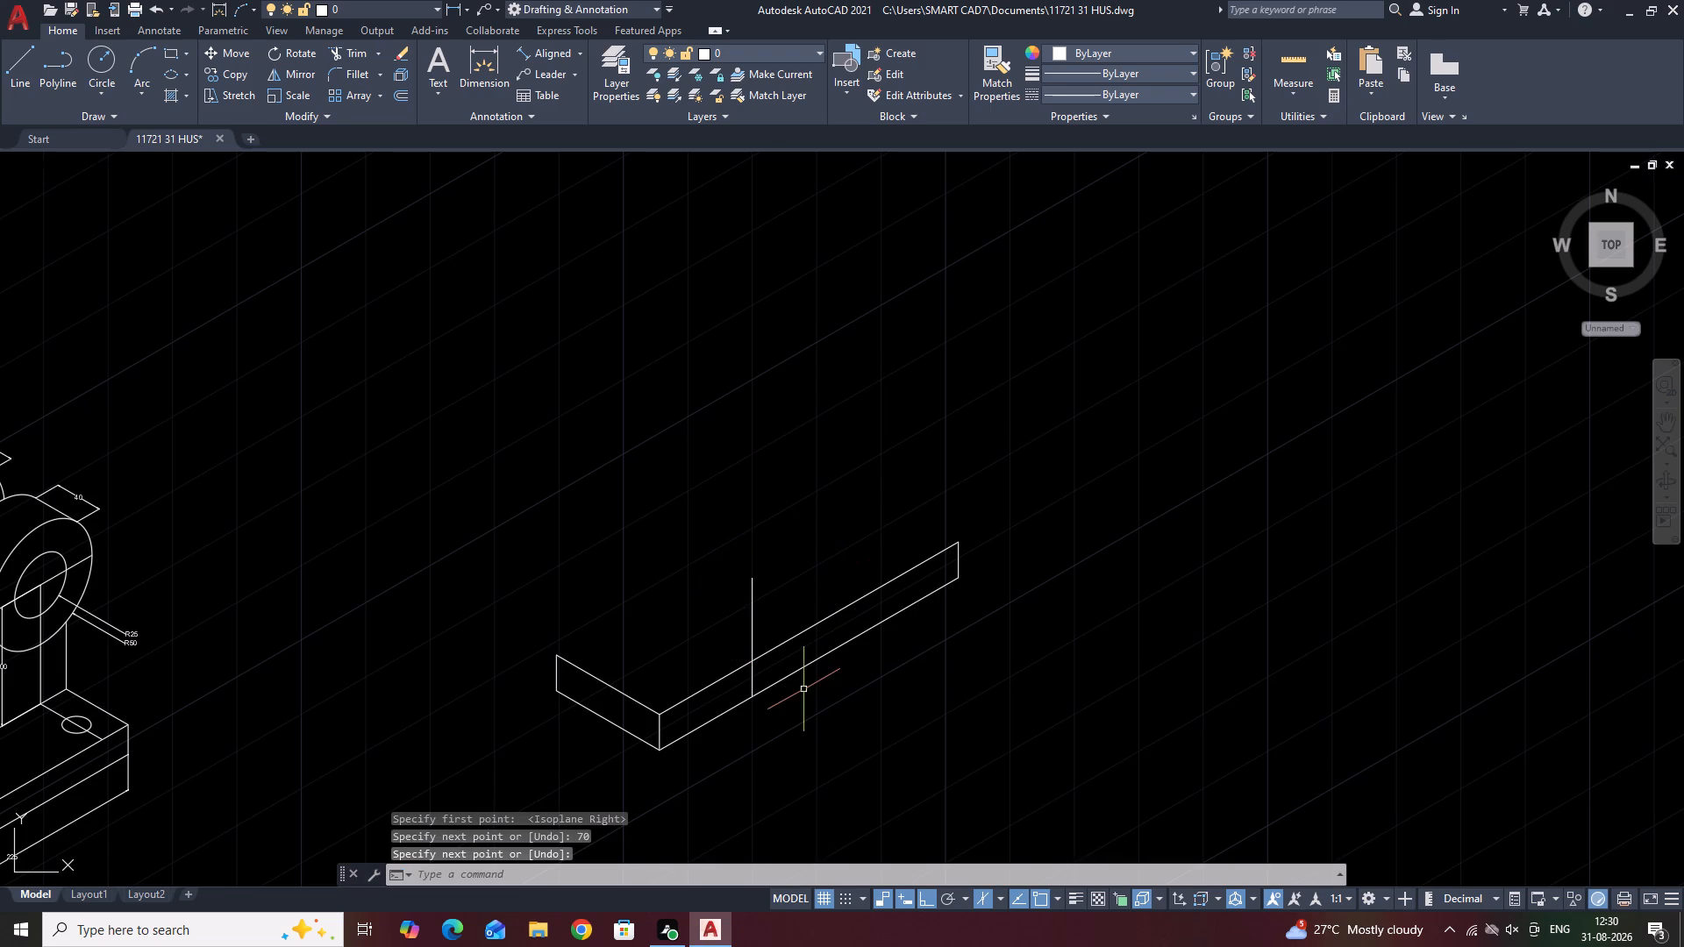
Copy the bottom edge of the 290 mm face 100 mm vertically upward from the bottom front corner.
scroll(802, 692, up, 2)
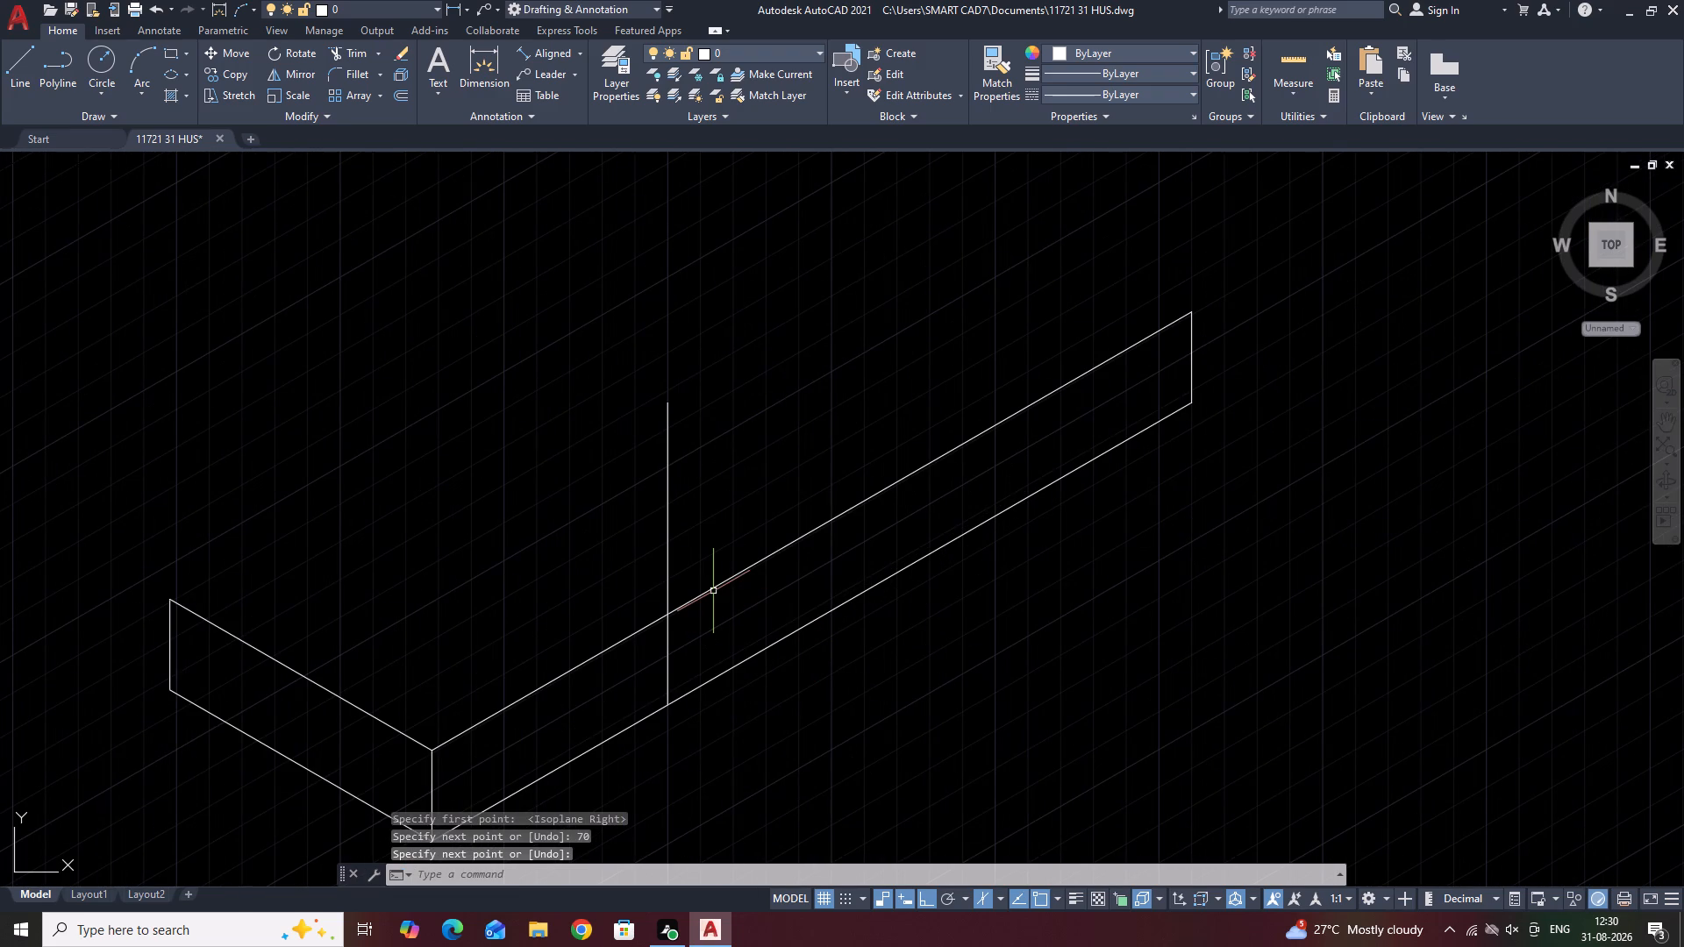
click(750, 659)
right_click(746, 659)
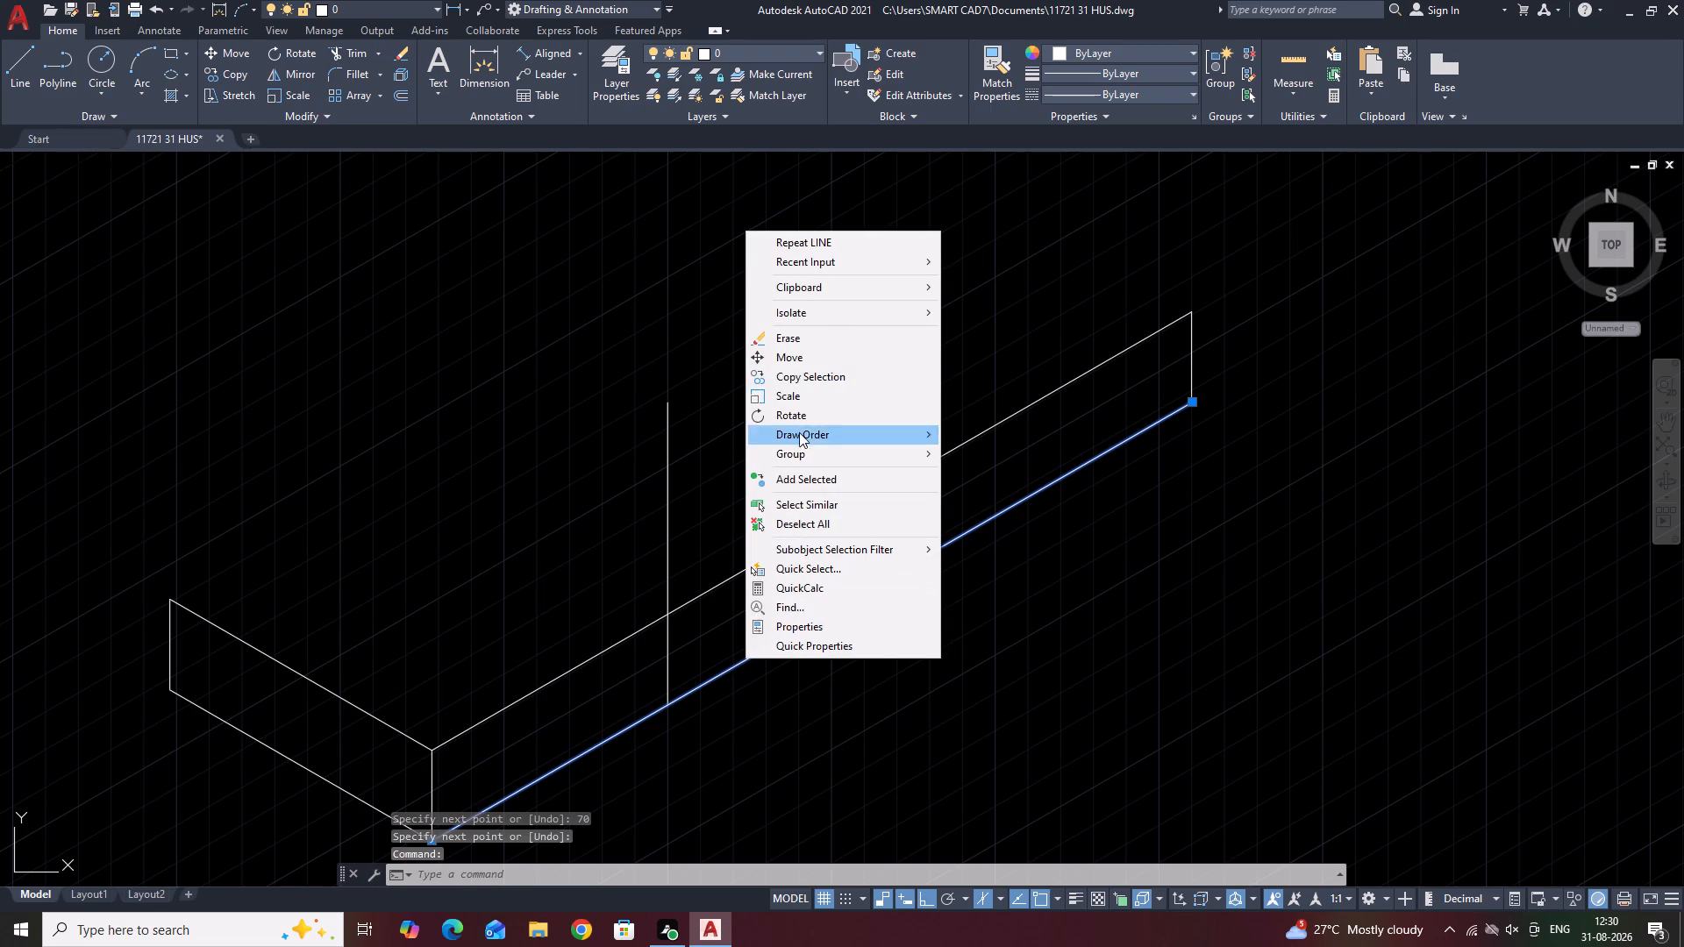
click(809, 381)
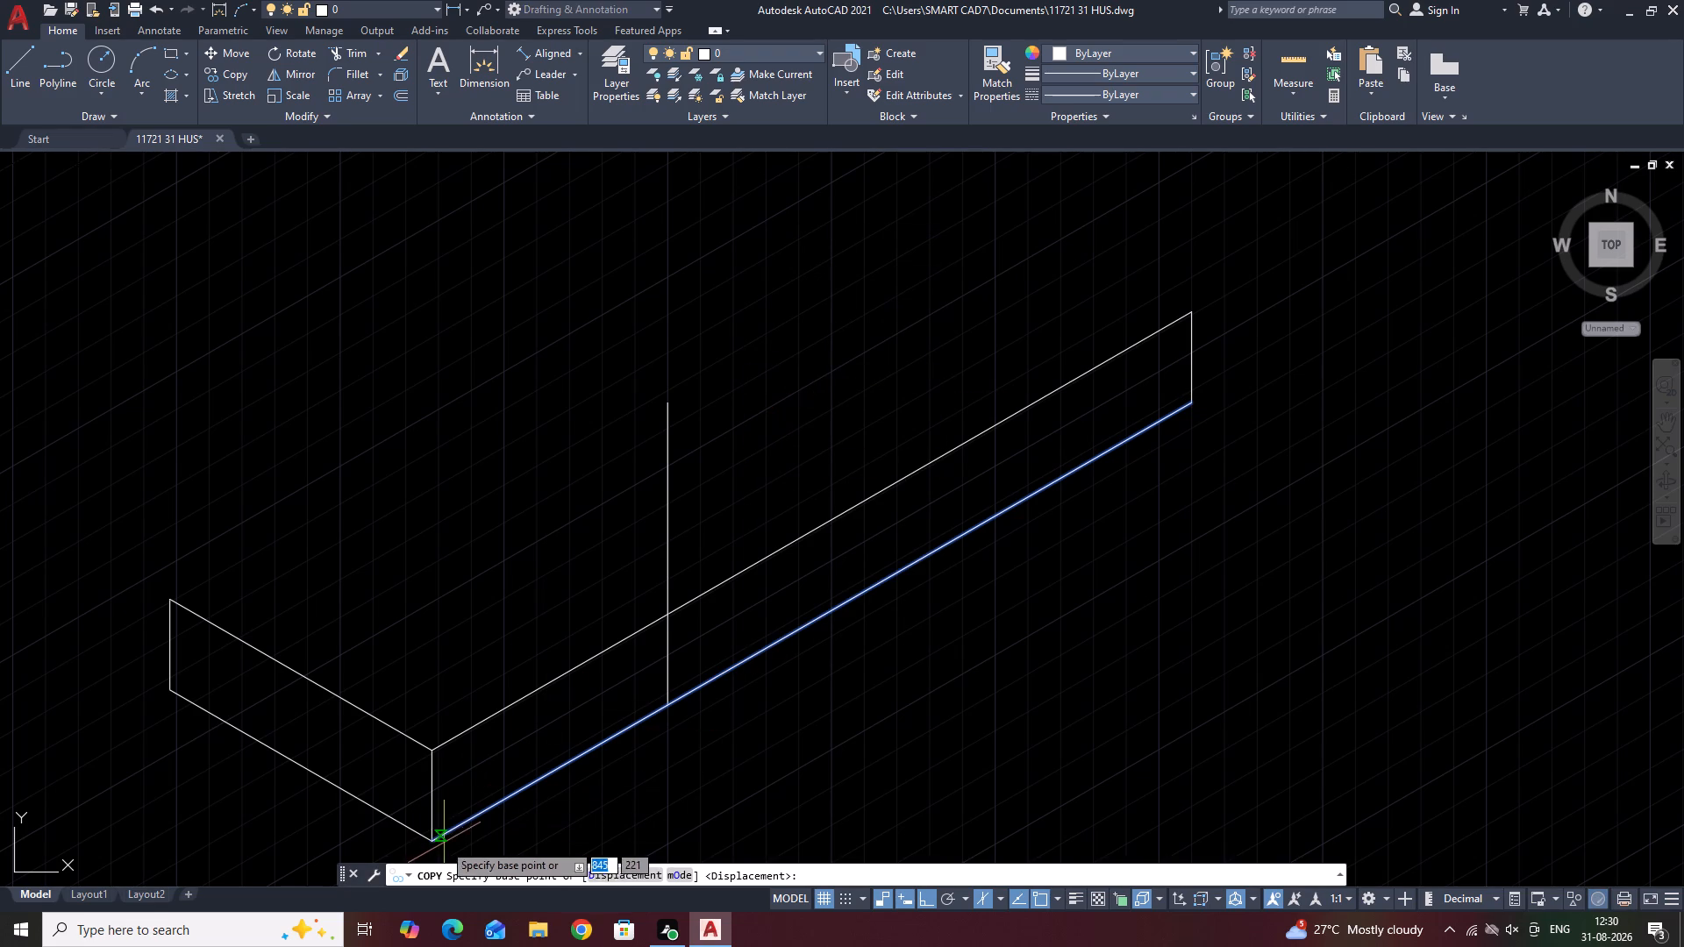
click(428, 837)
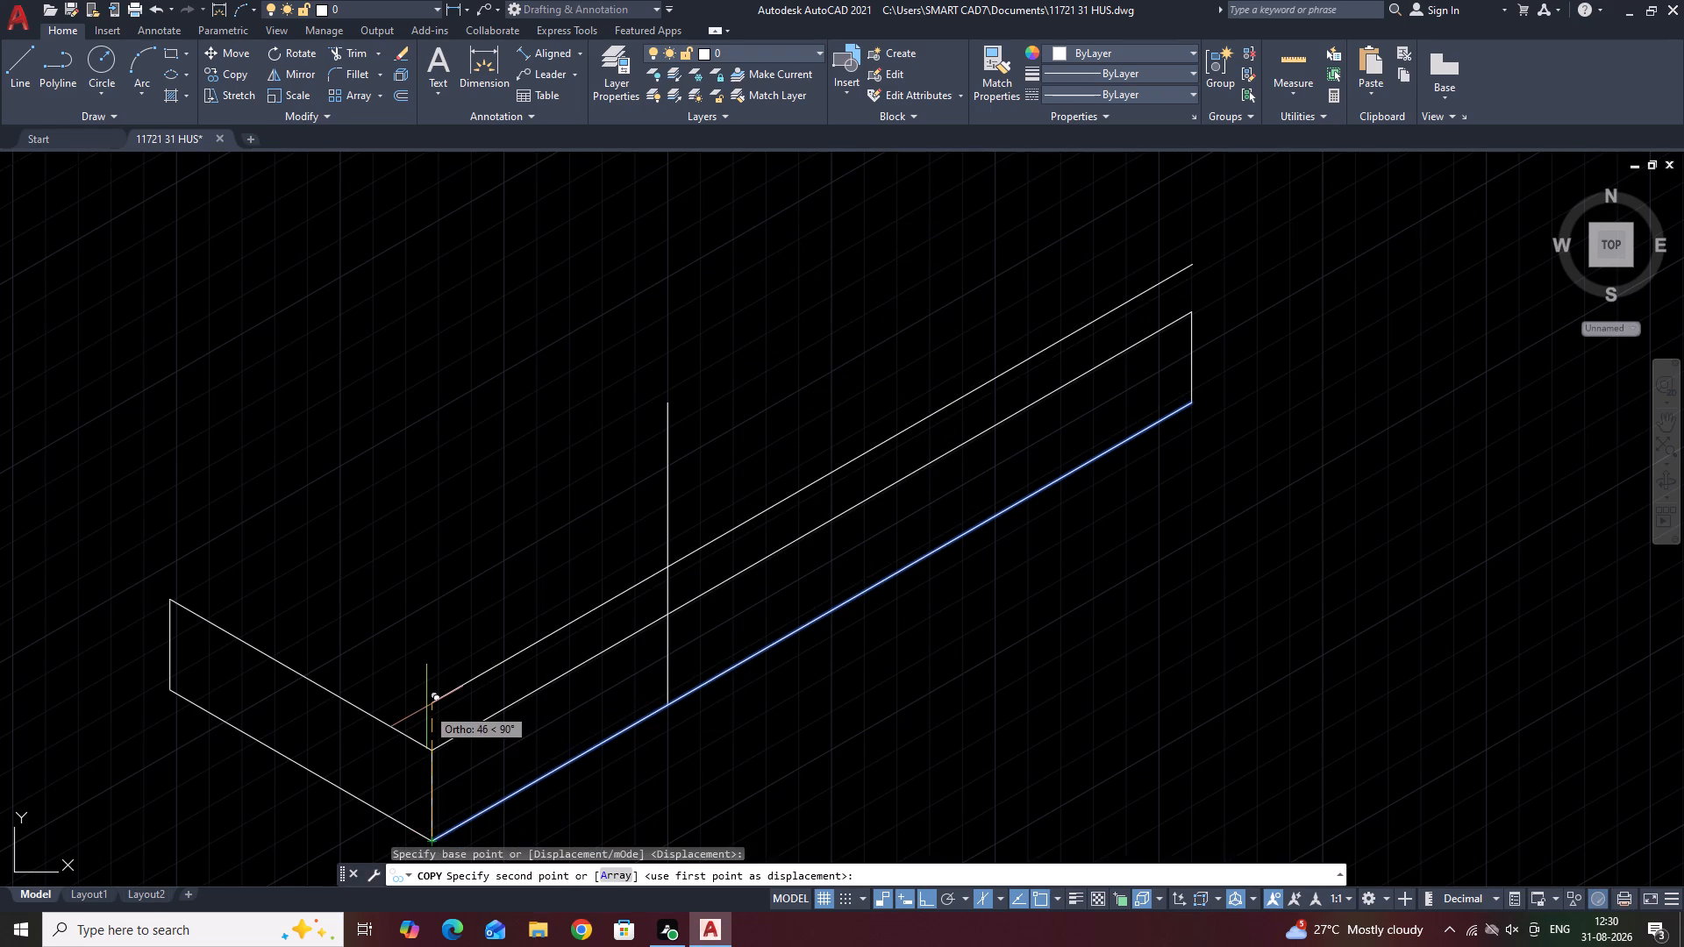
text(100)
key(Return)
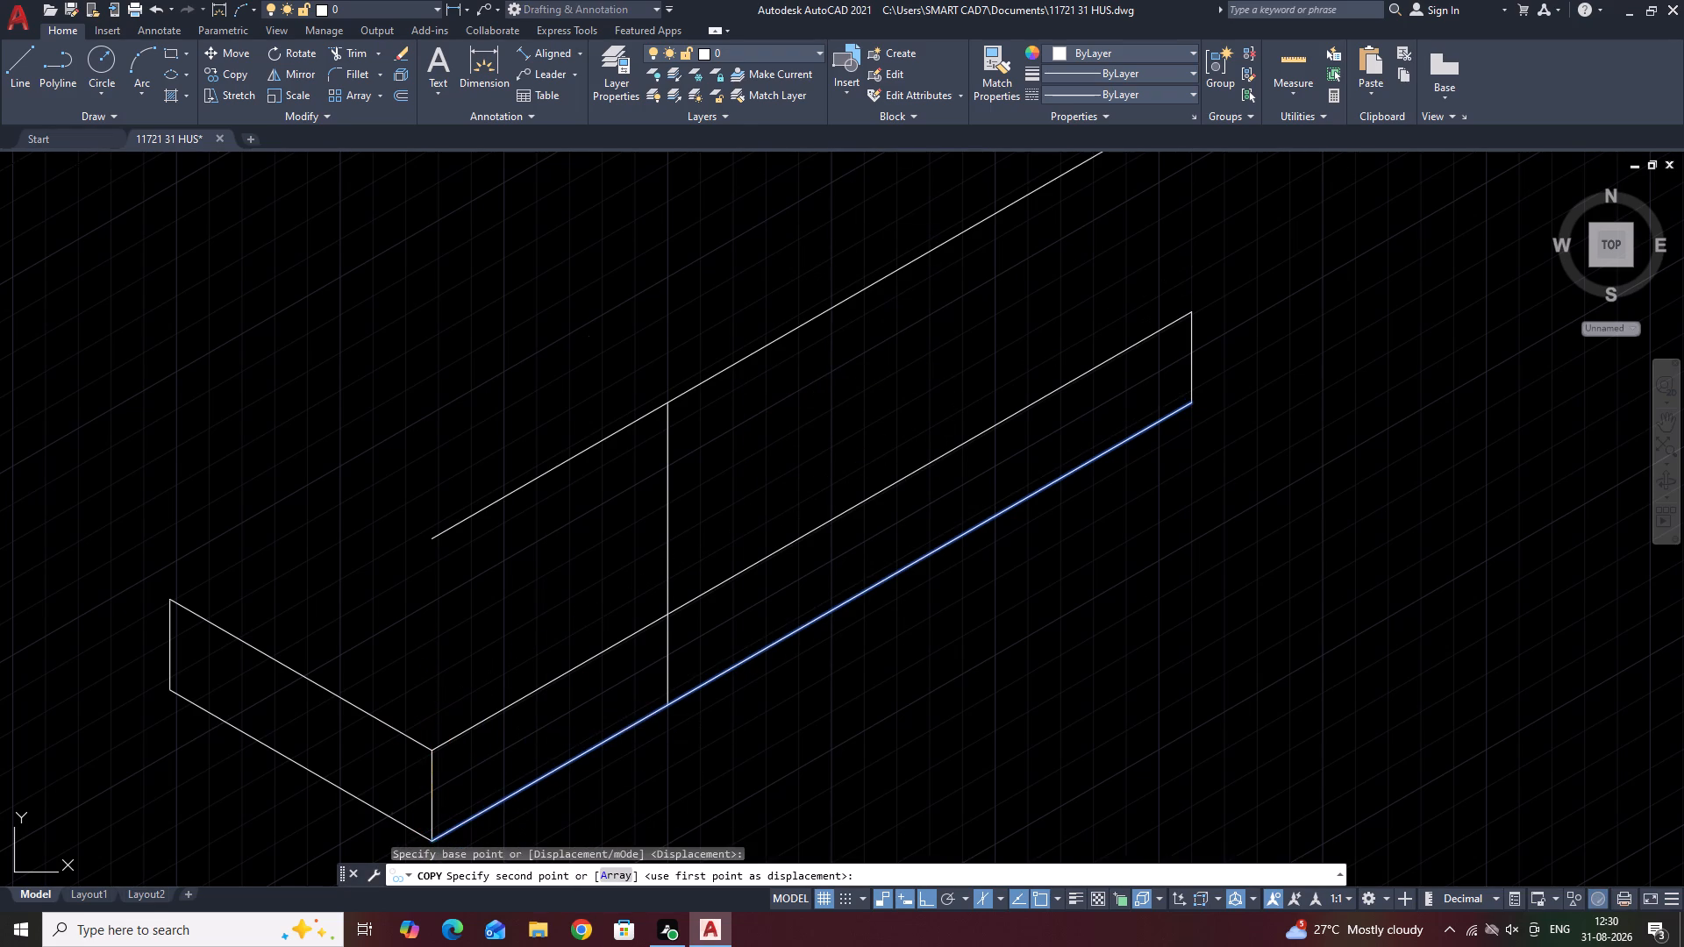
key(space)
scroll(441, 345, down, 1)
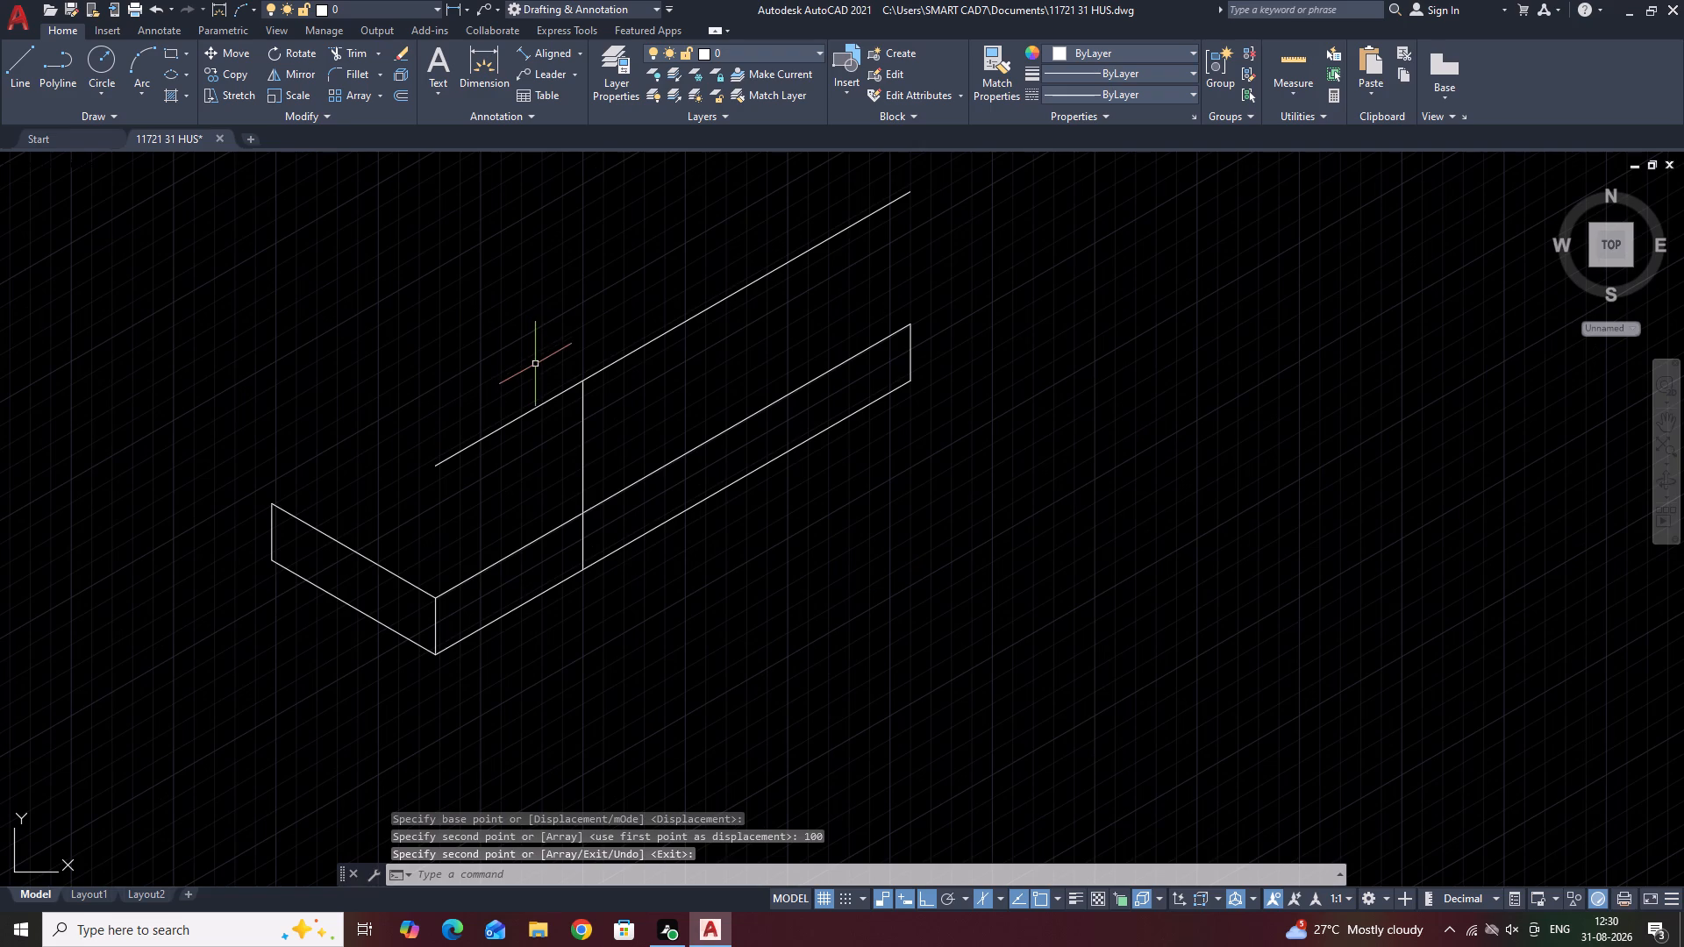
scroll(549, 337, down, 1)
middle_drag(560, 338, 623, 424)
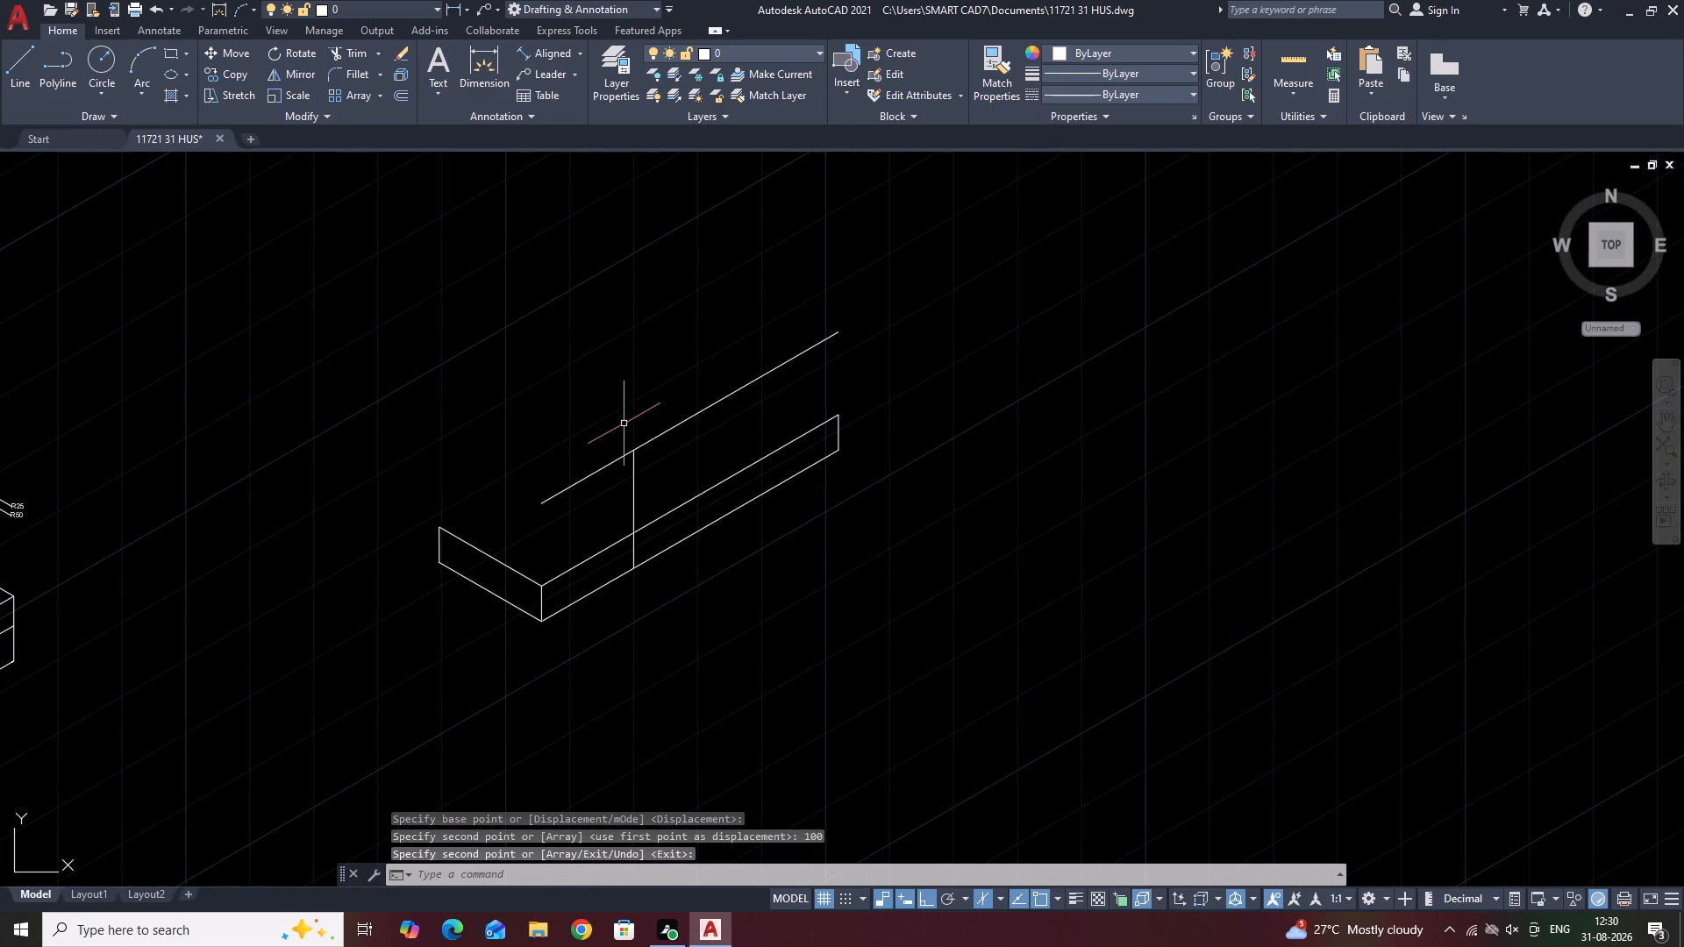
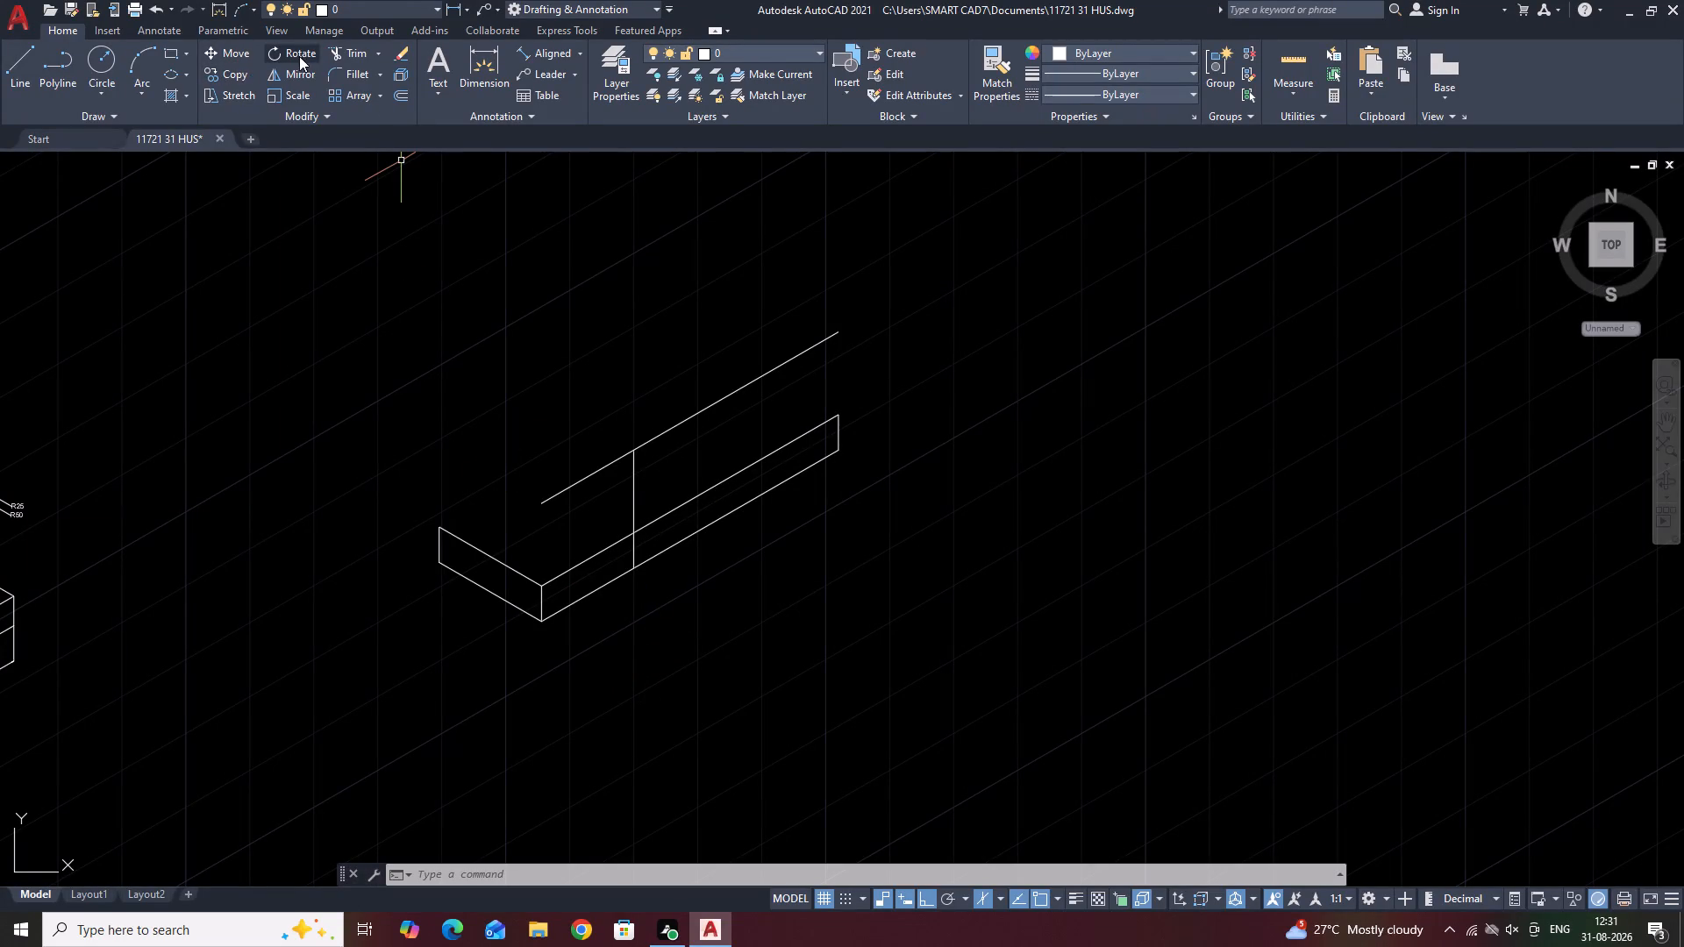
Draw an isocircle of radius 12.5 mm on the right isoplane, centred on the top end of the 70 mm vertical line.
click(166, 75)
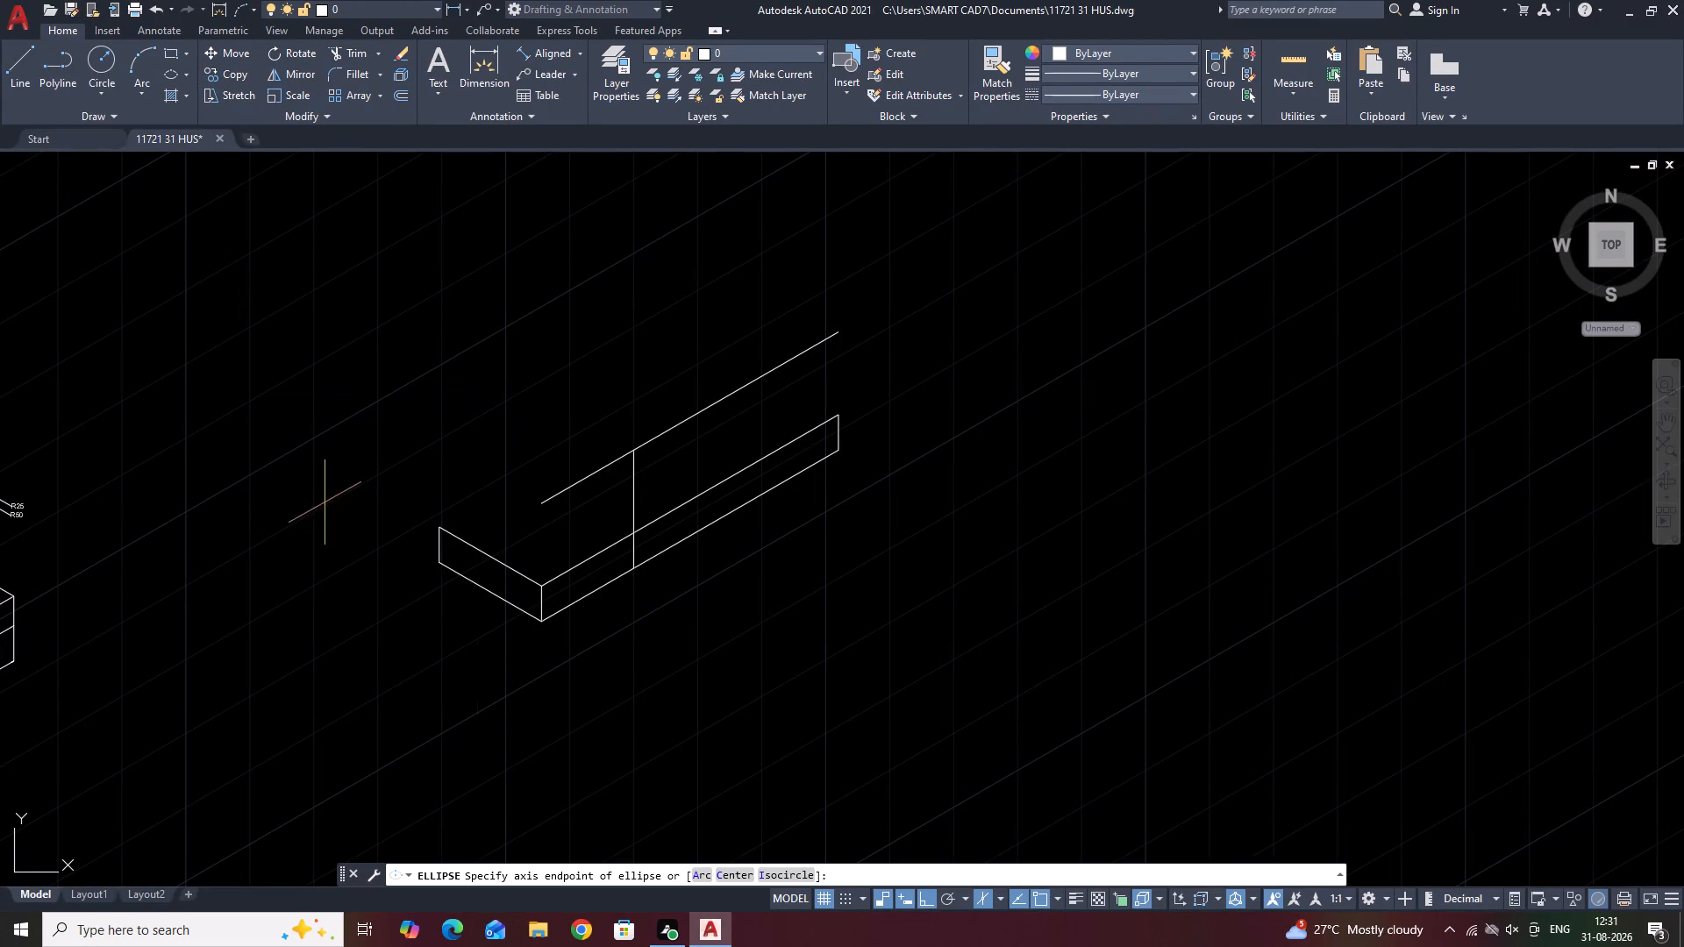
click(784, 871)
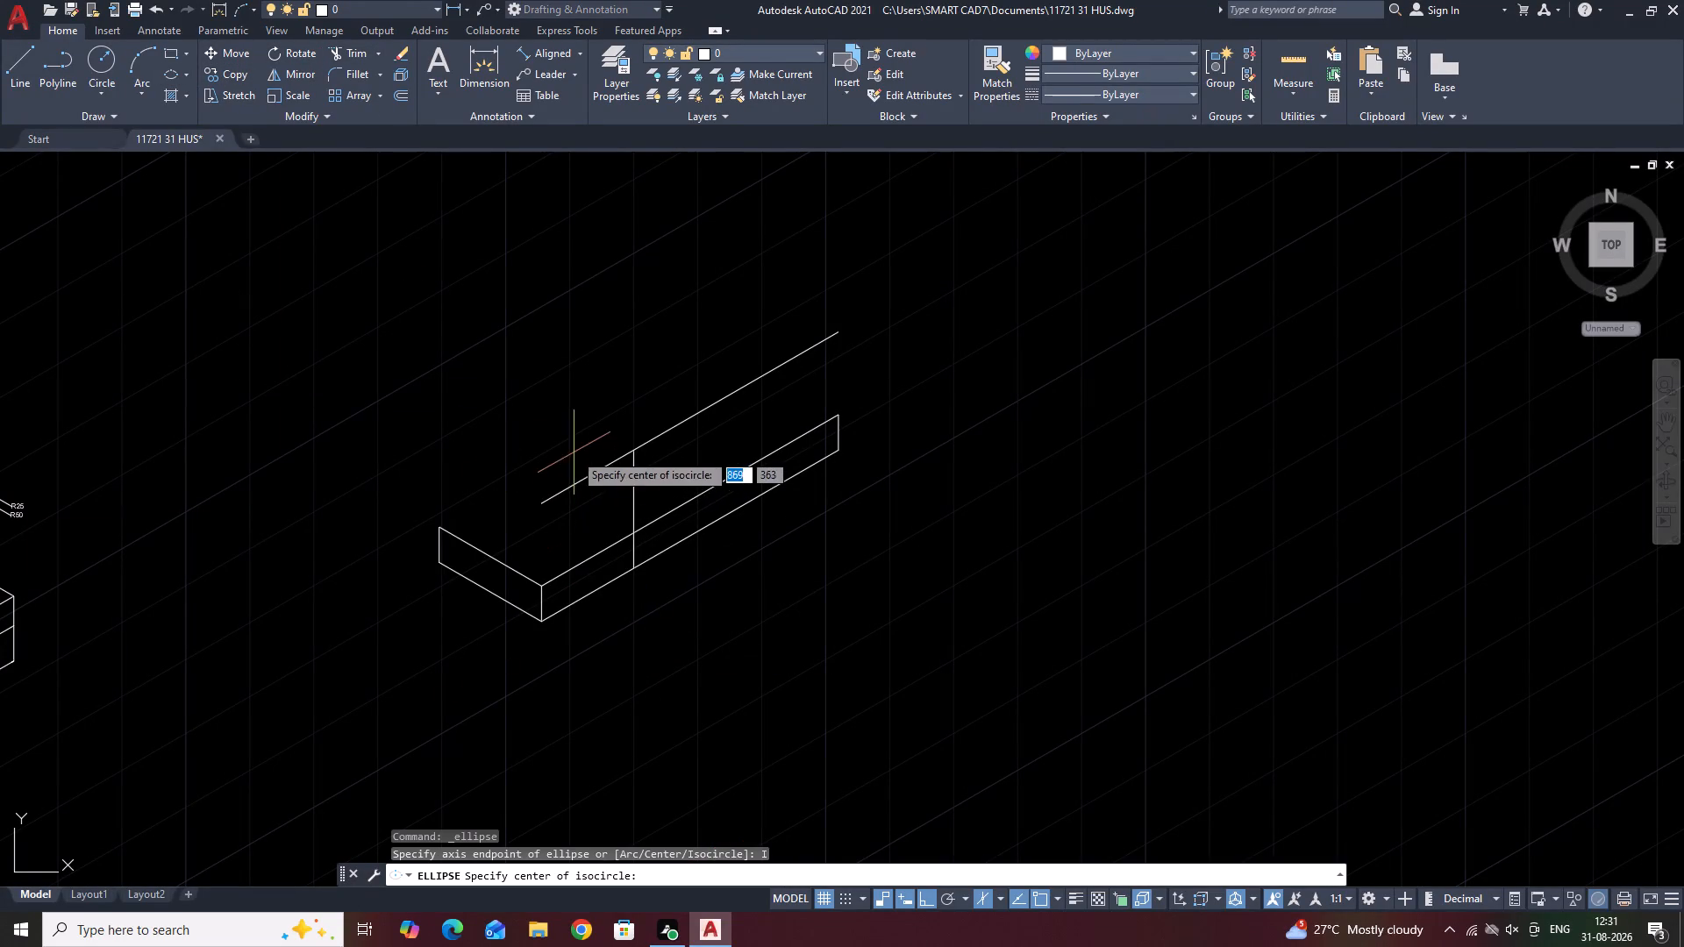
click(634, 448)
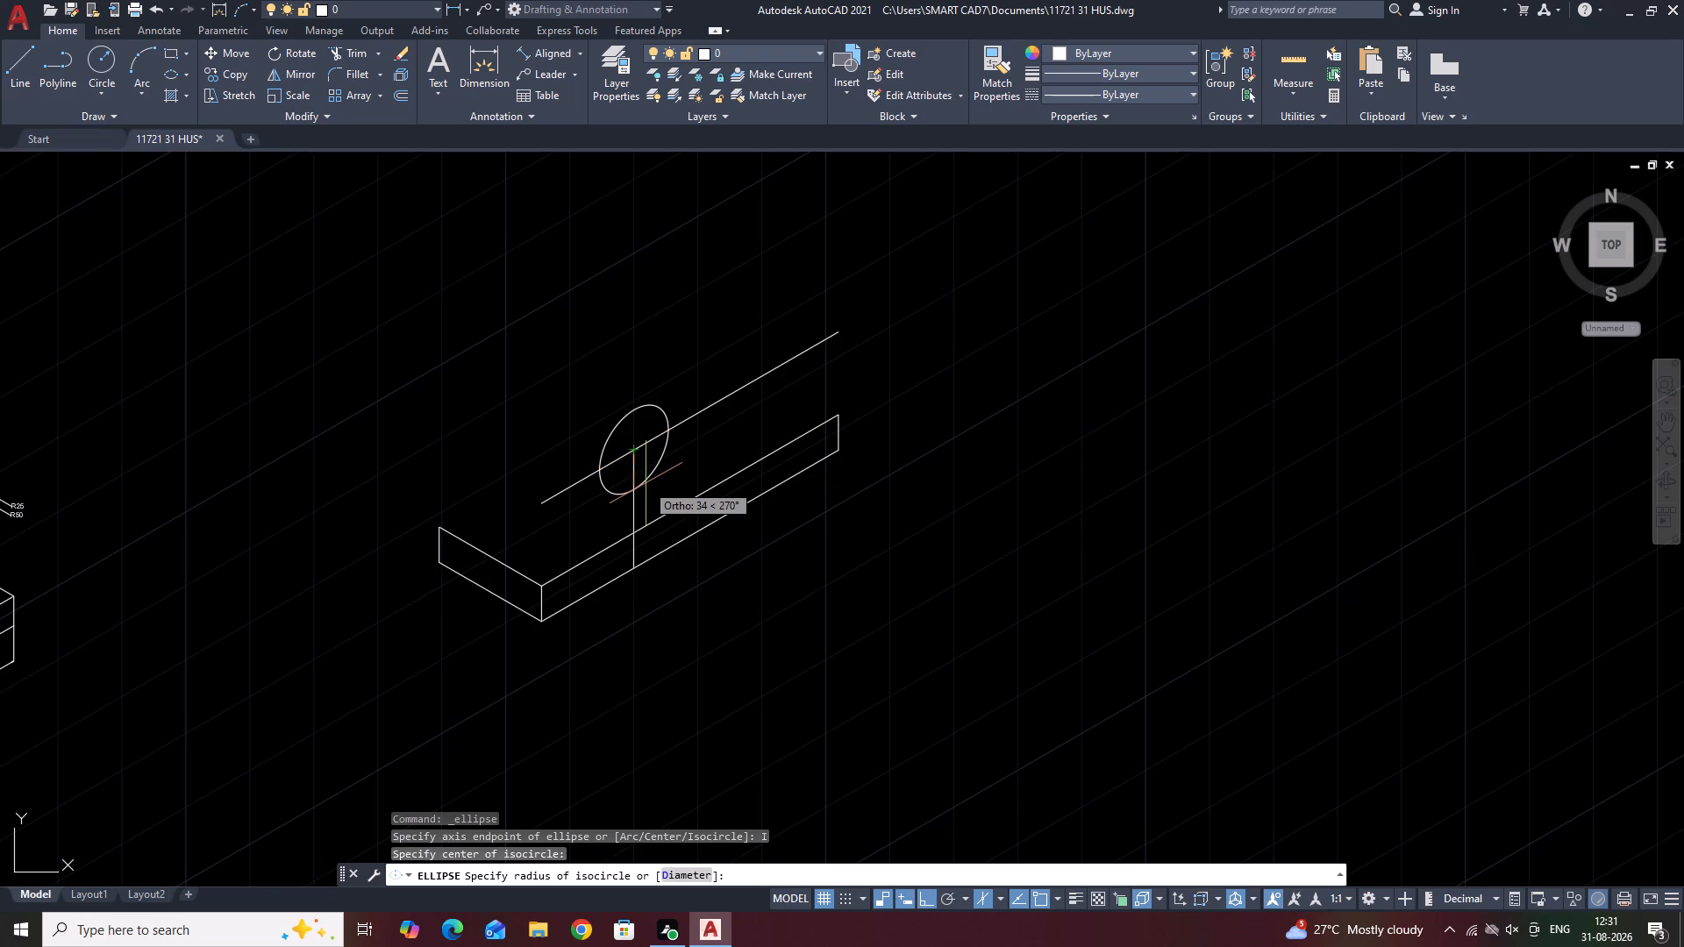
key(F5)
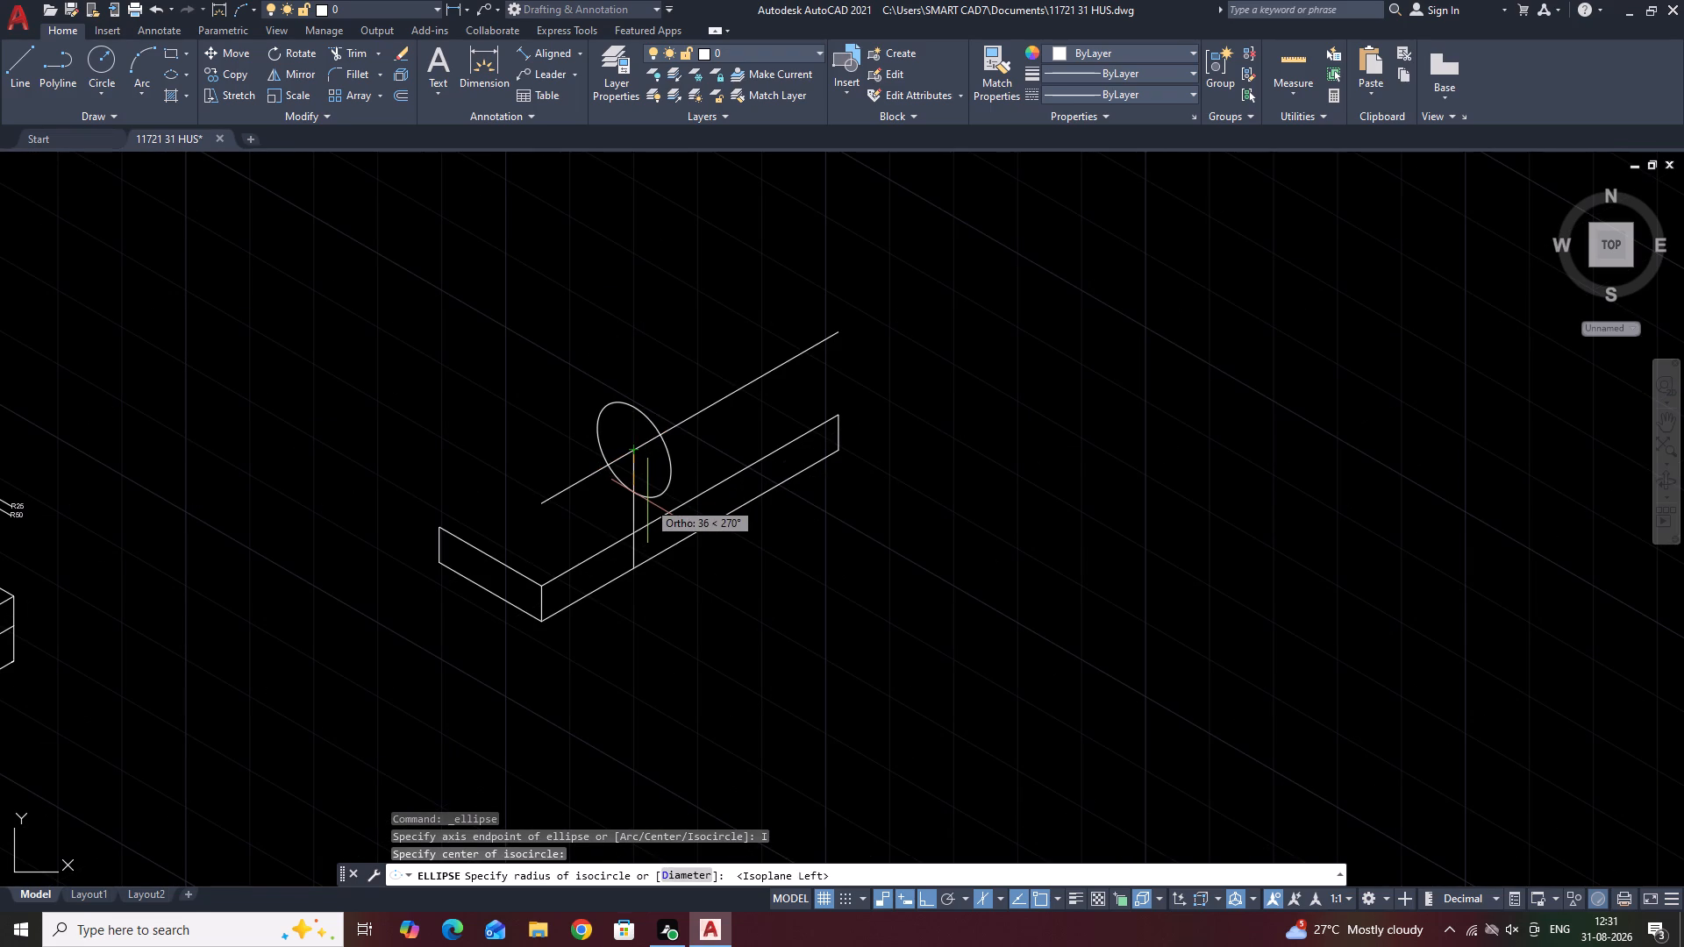
key(F5)
key(F5)
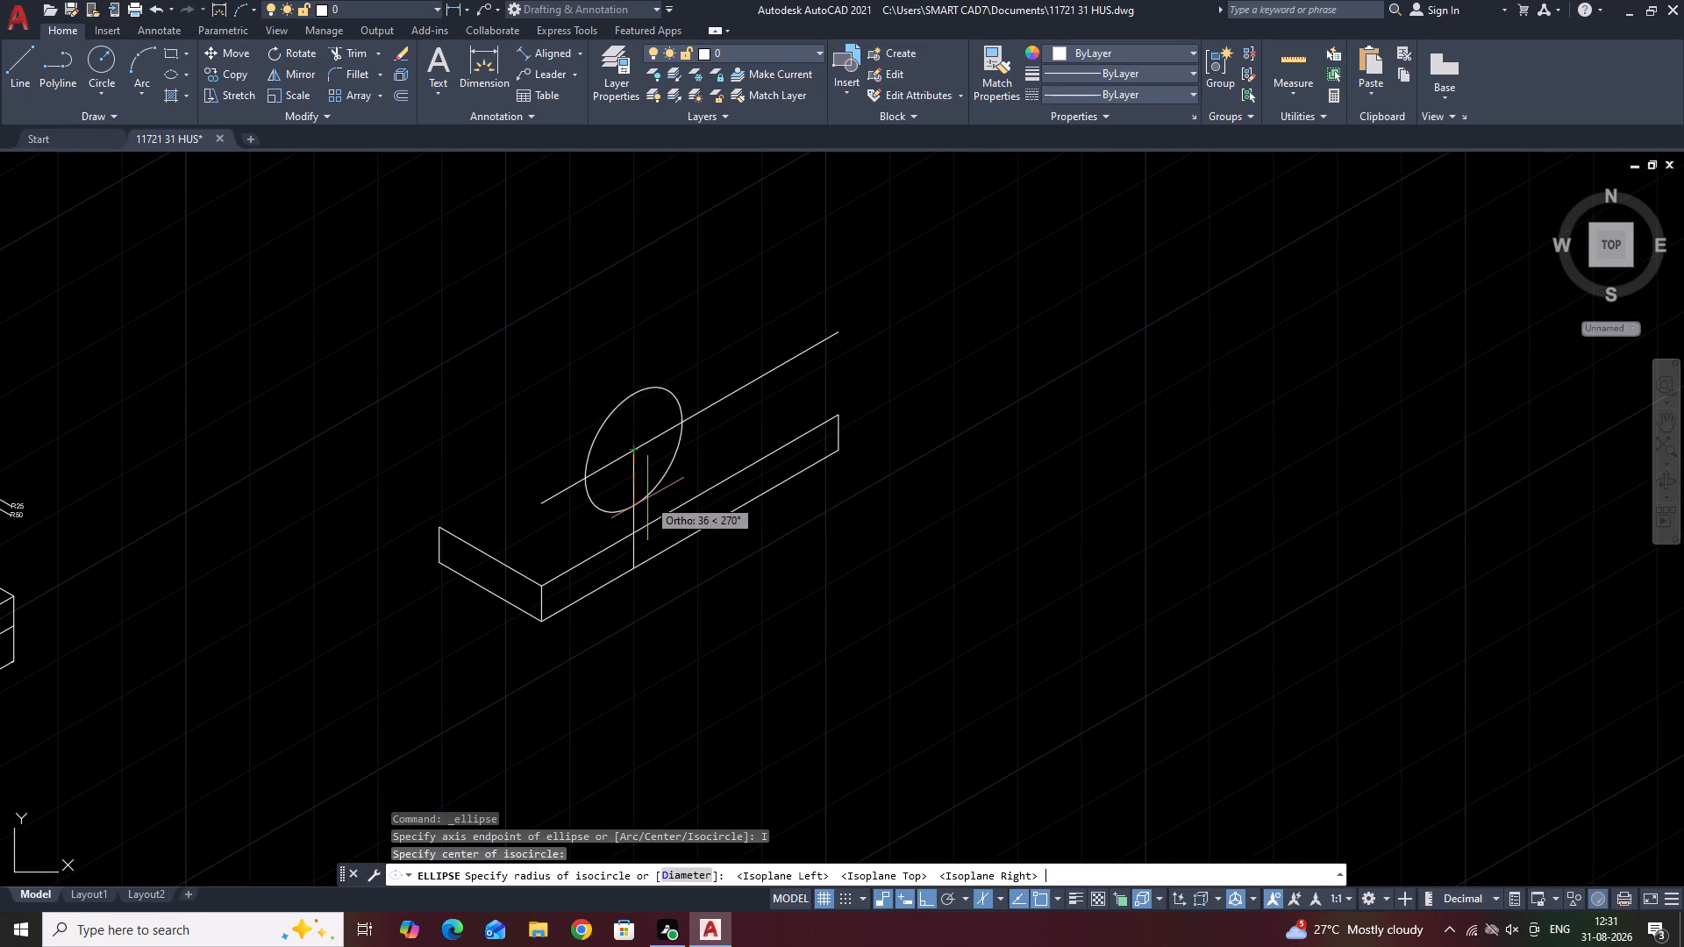
text(12.5)
key(Return)
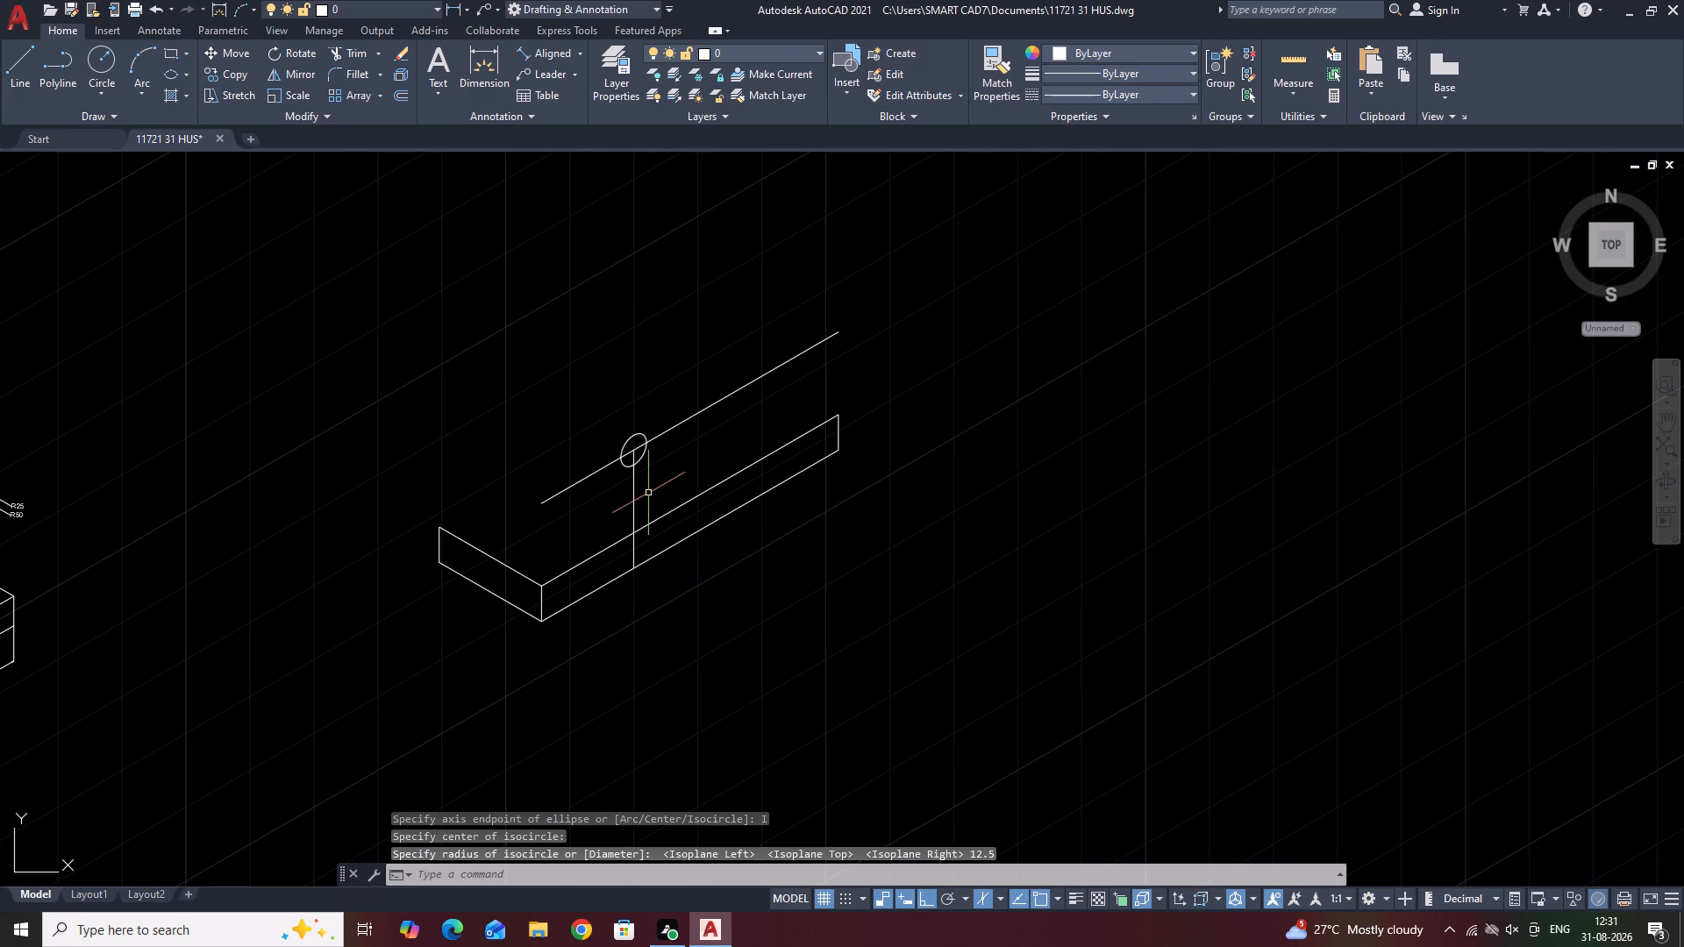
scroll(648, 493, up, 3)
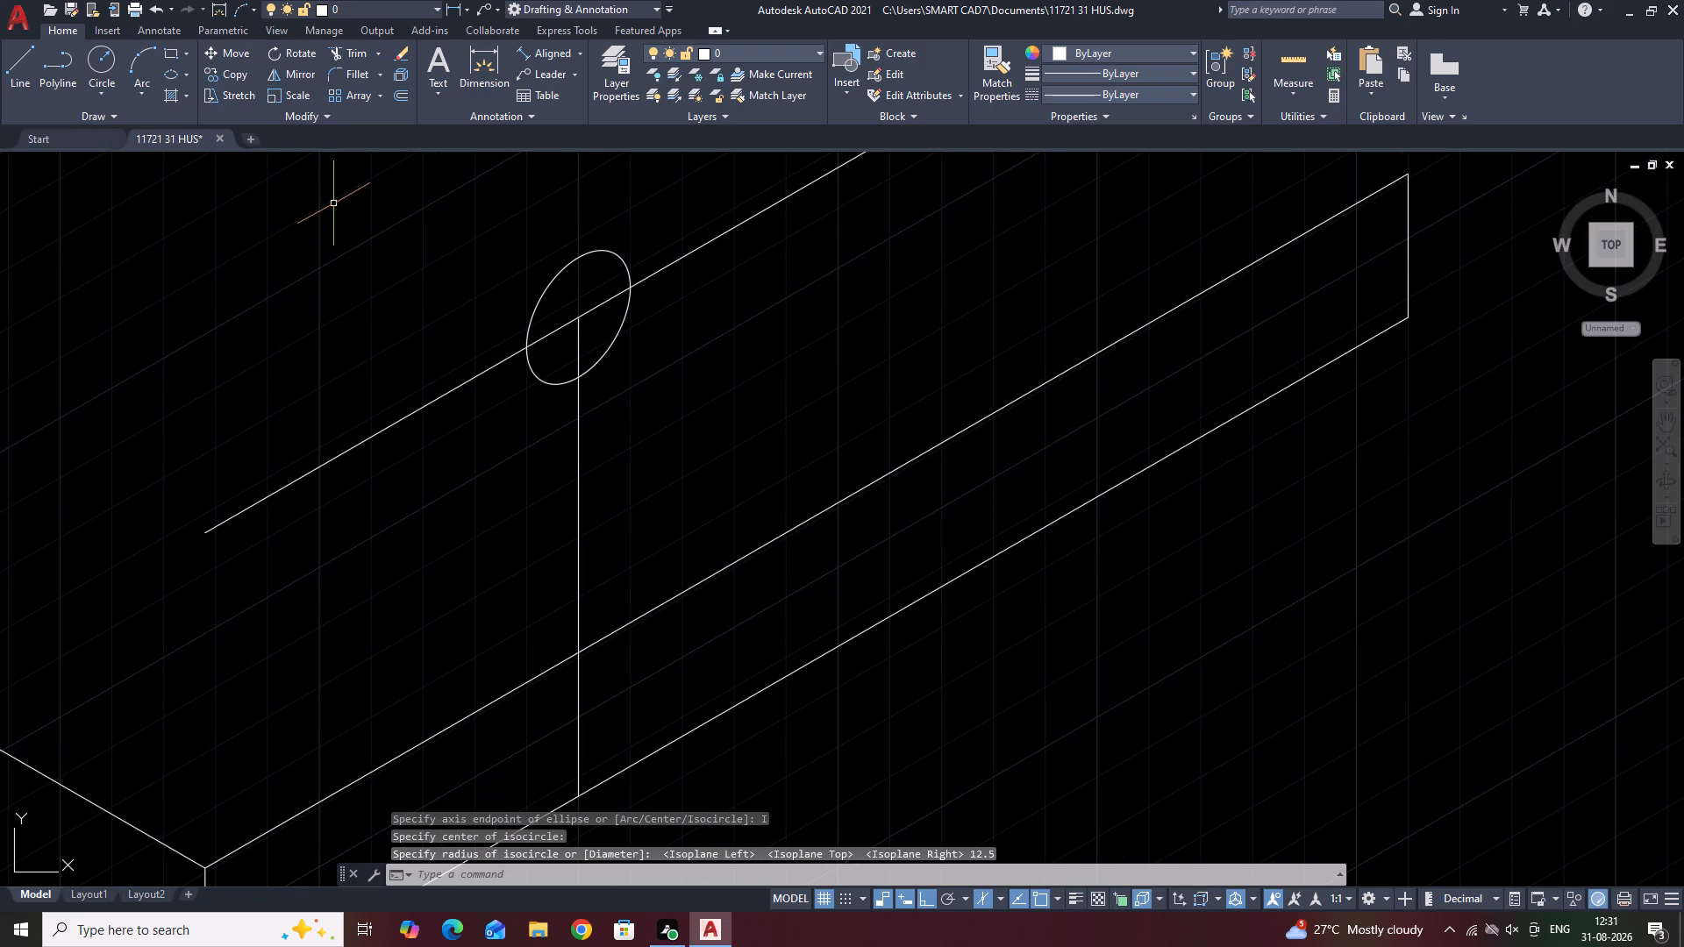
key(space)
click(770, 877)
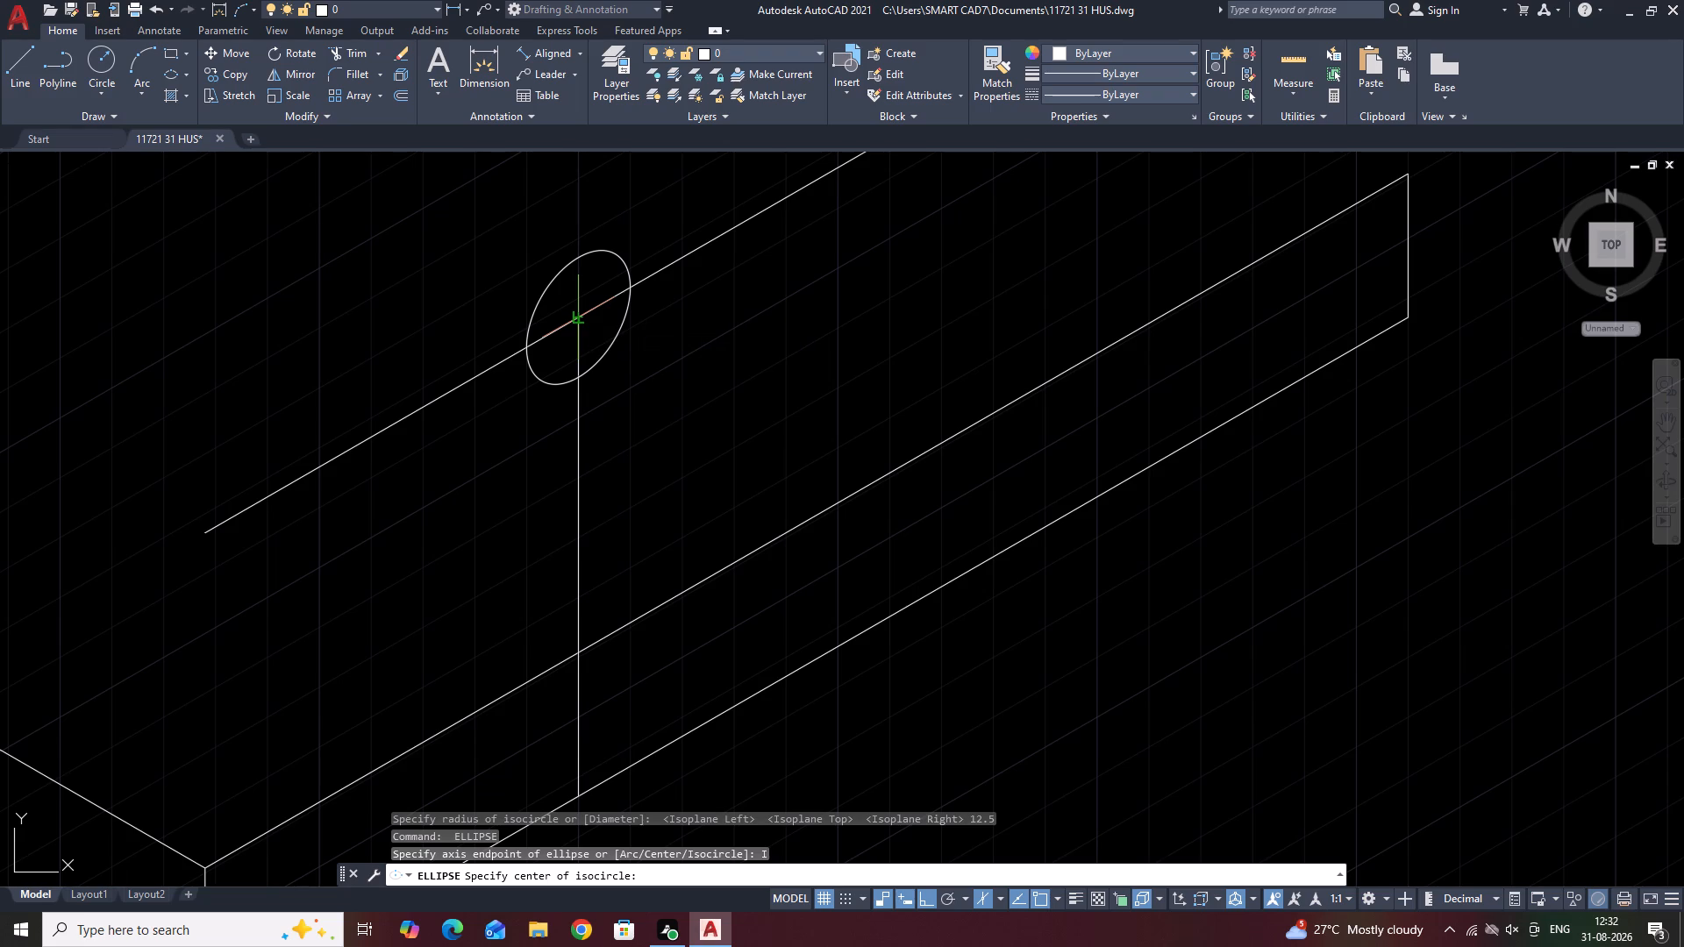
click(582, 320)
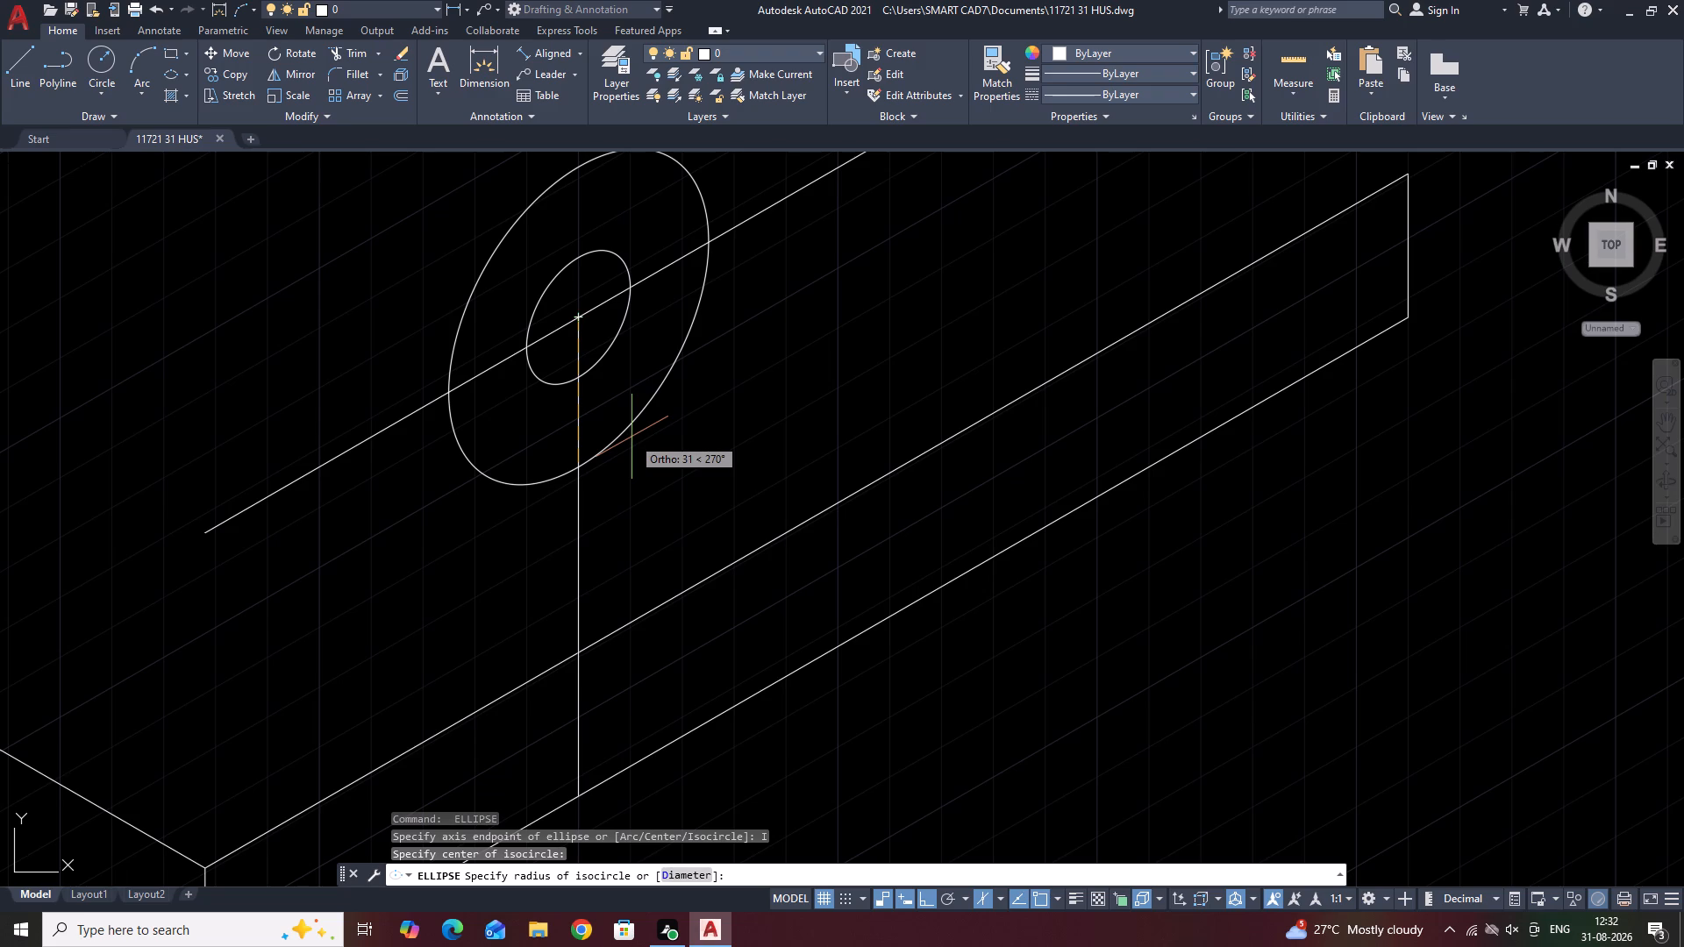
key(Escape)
Open the recent drawing 11721 31 and view its dimensioned isometric part.
scroll(628, 435, down, 2)
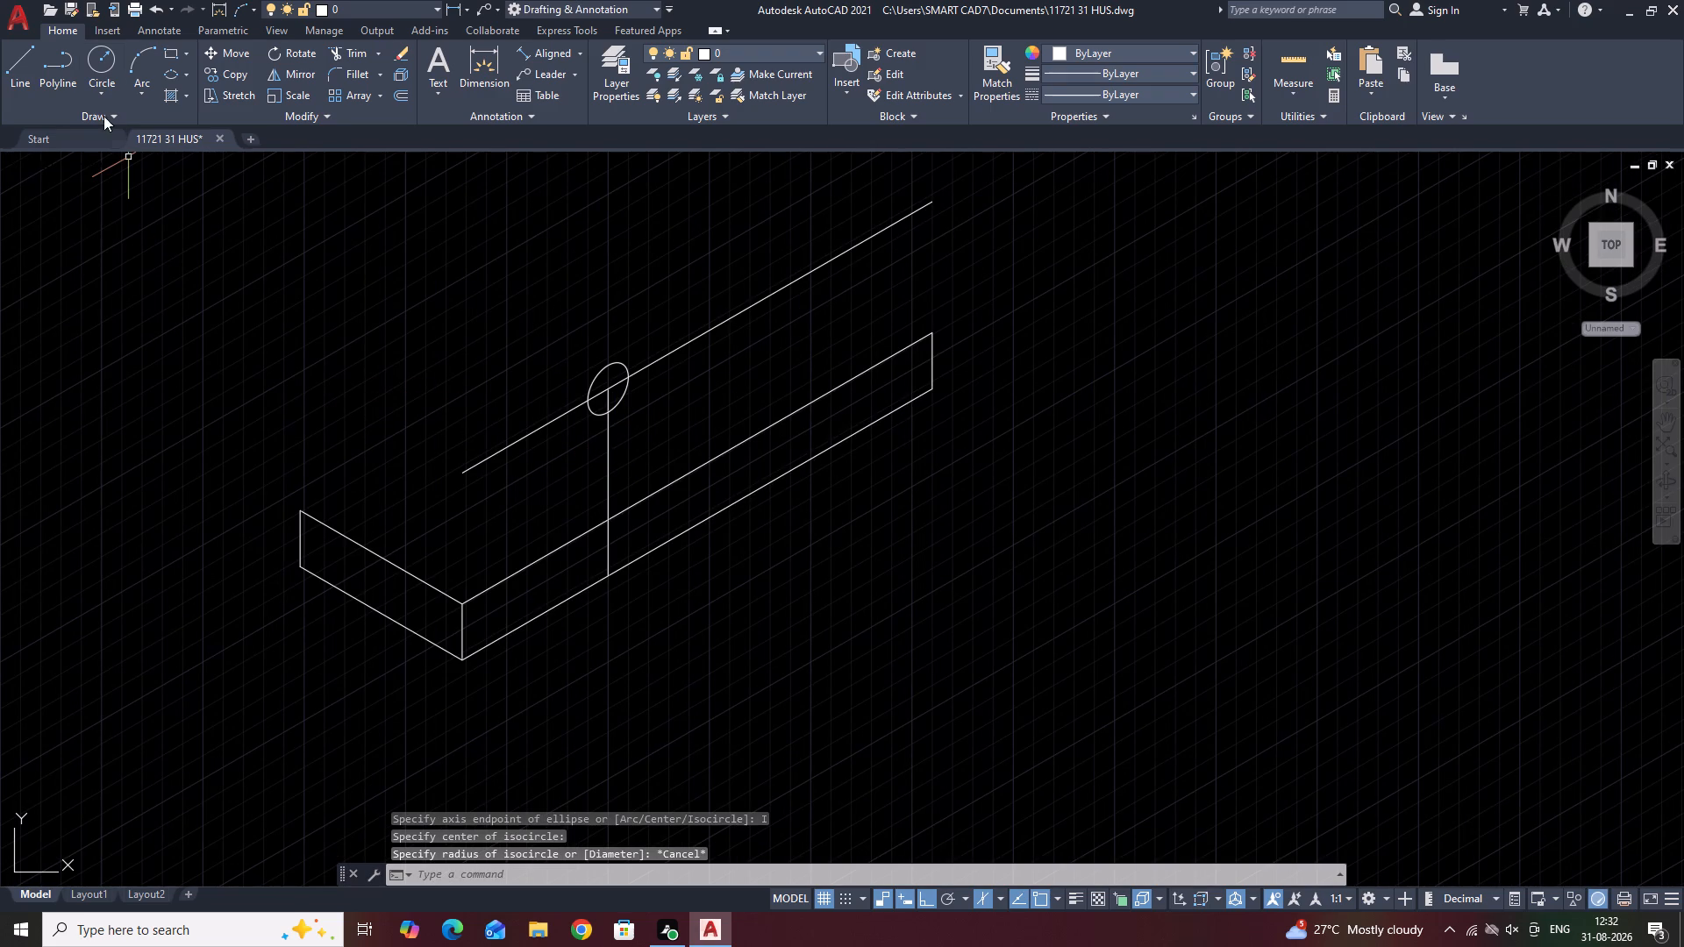
scroll(210, 275, down, 1)
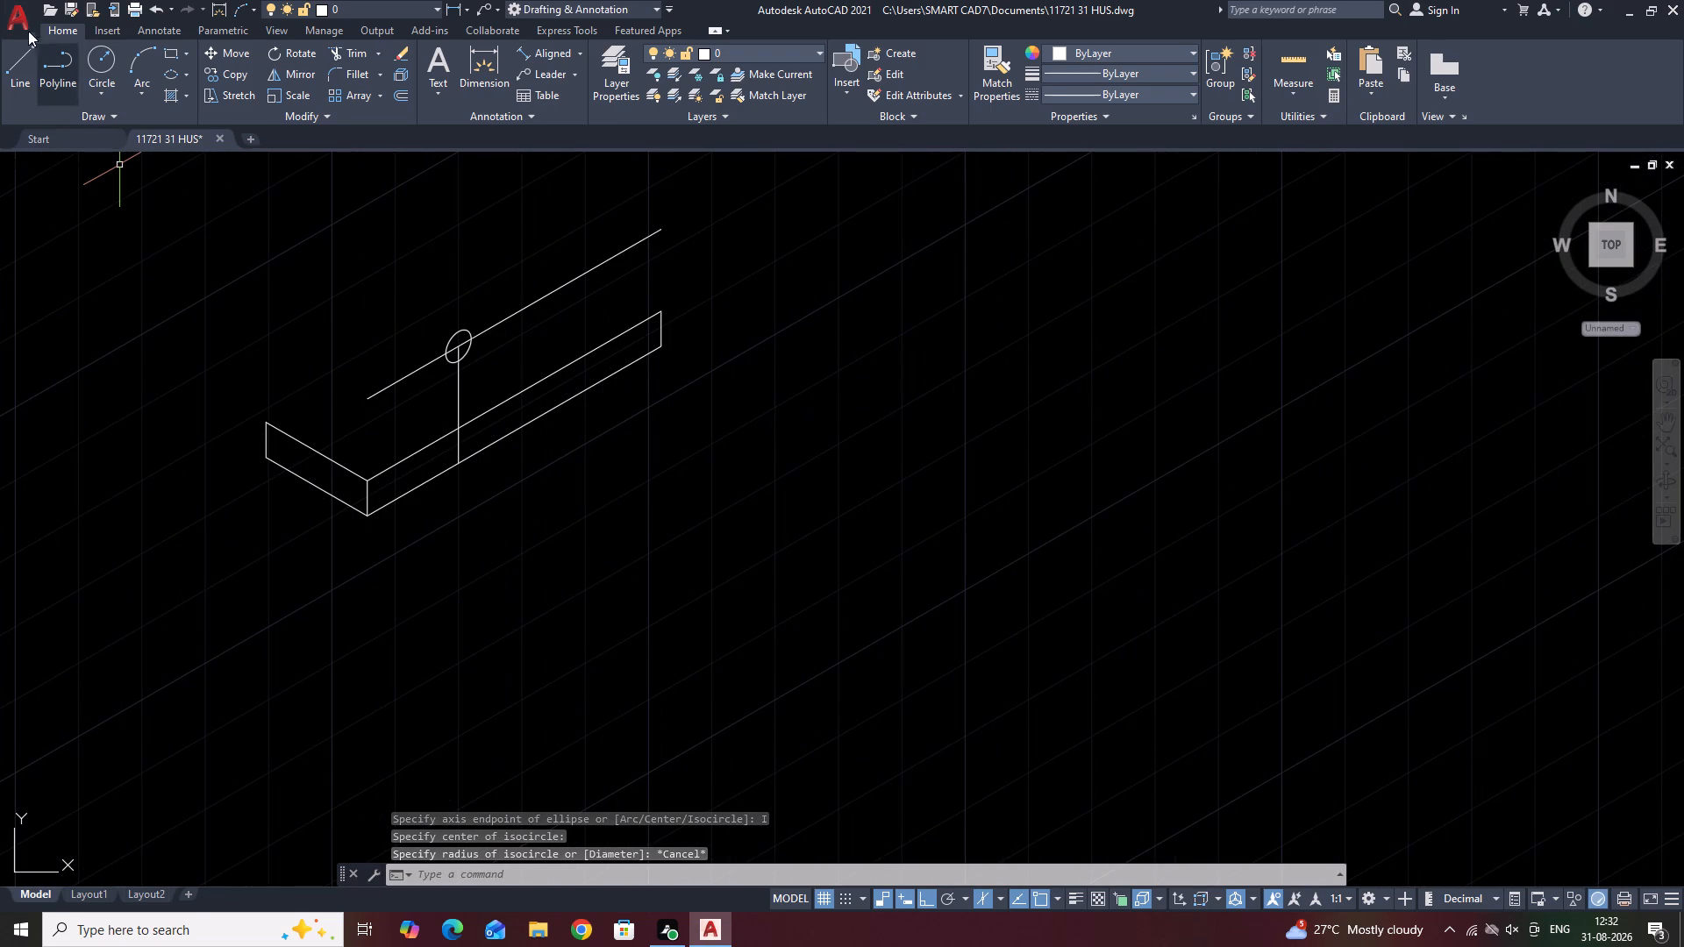
click(21, 18)
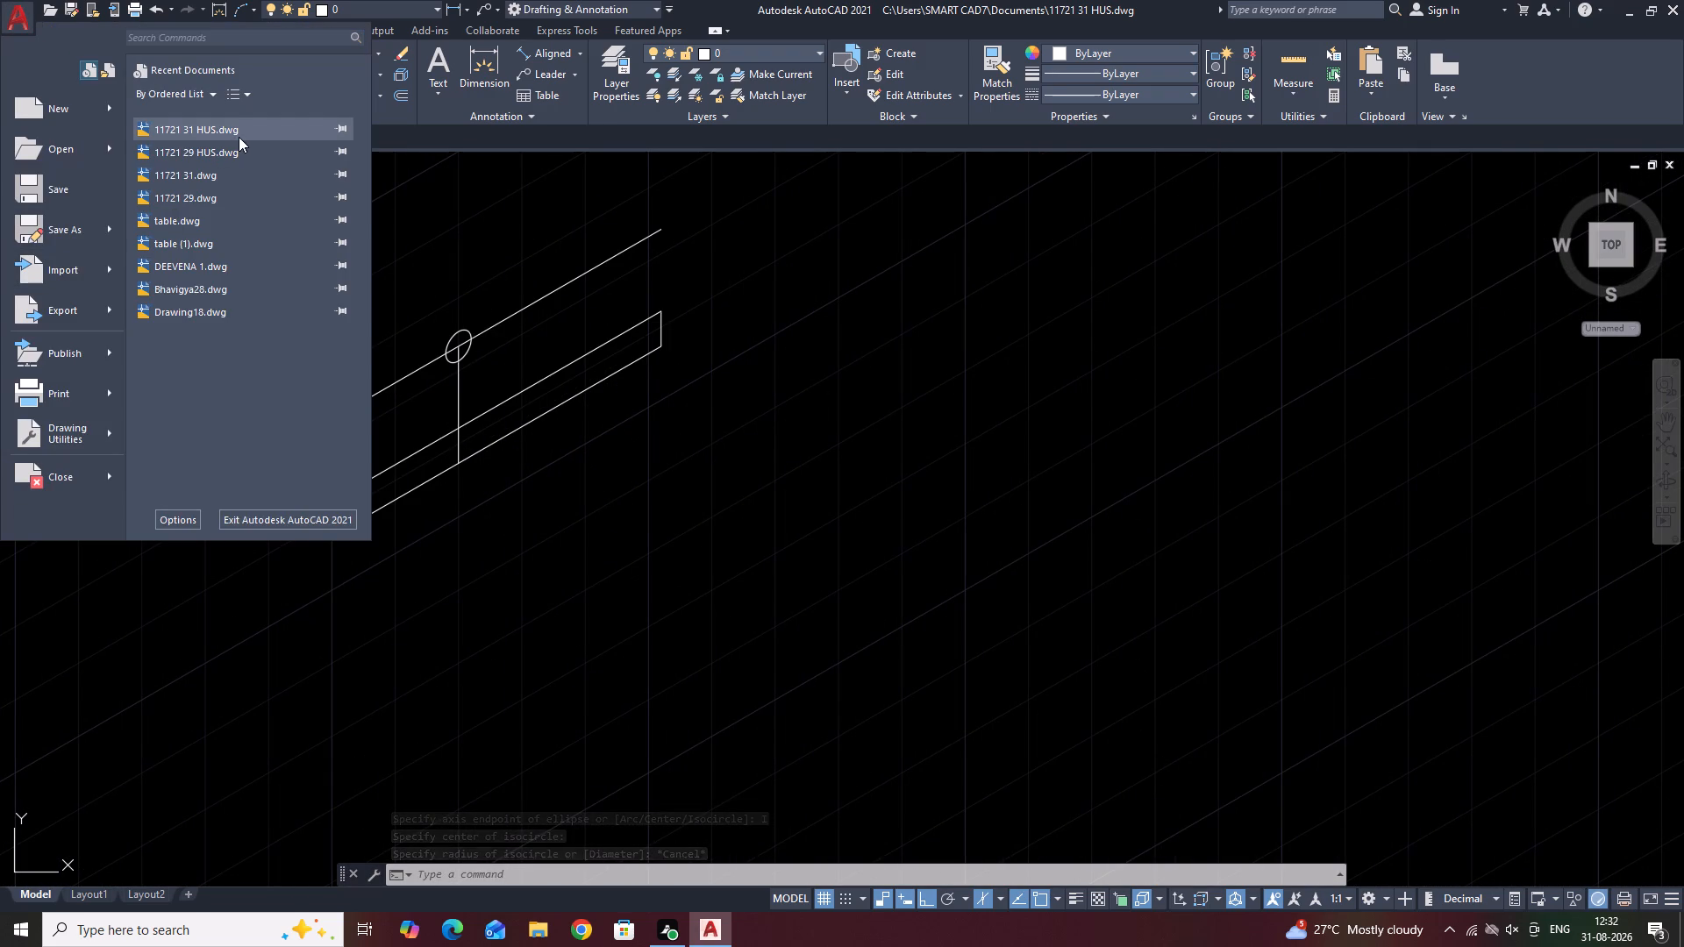
click(196, 174)
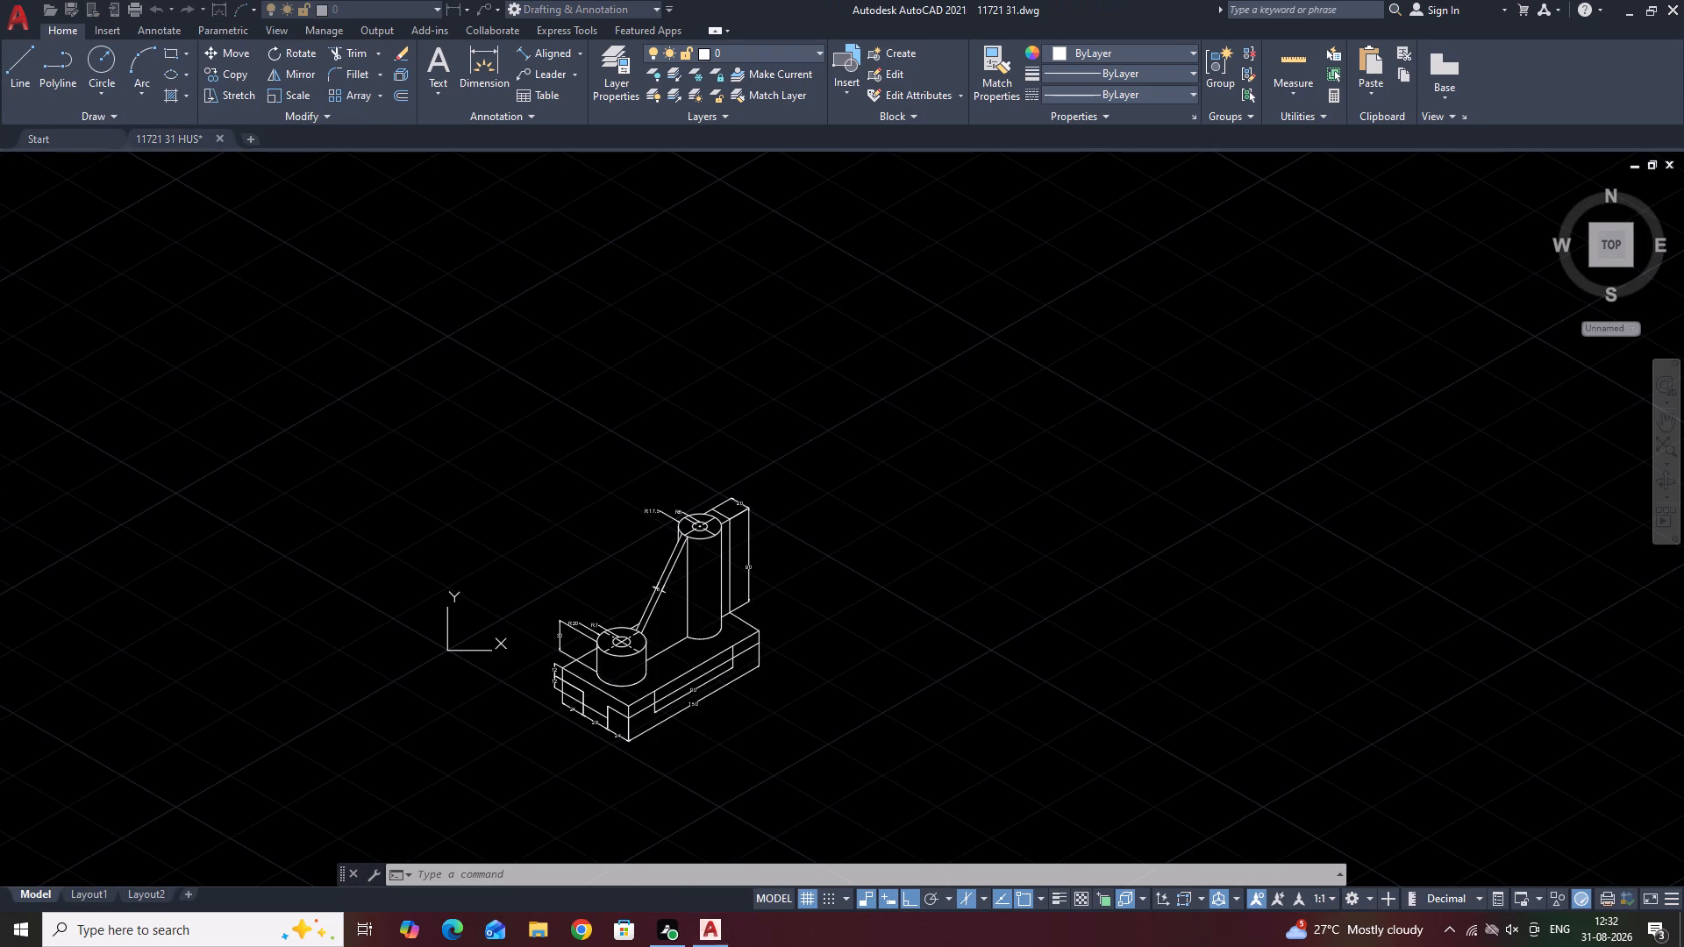
middle_drag(582, 573, 616, 405)
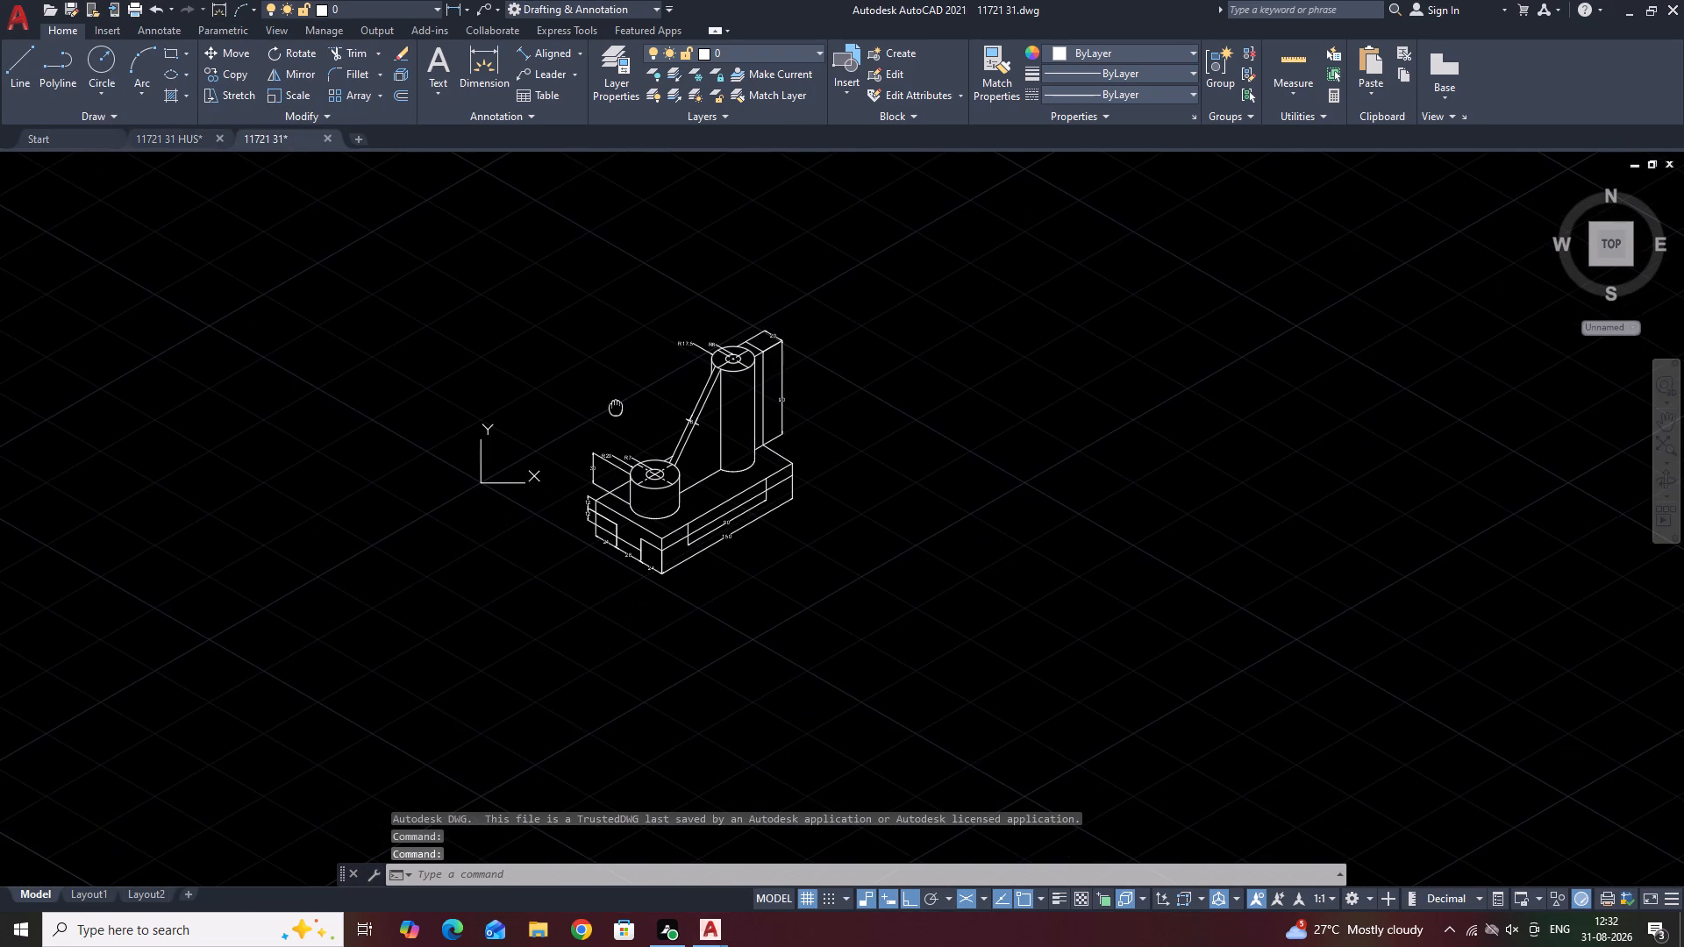
scroll(623, 416, up, 1)
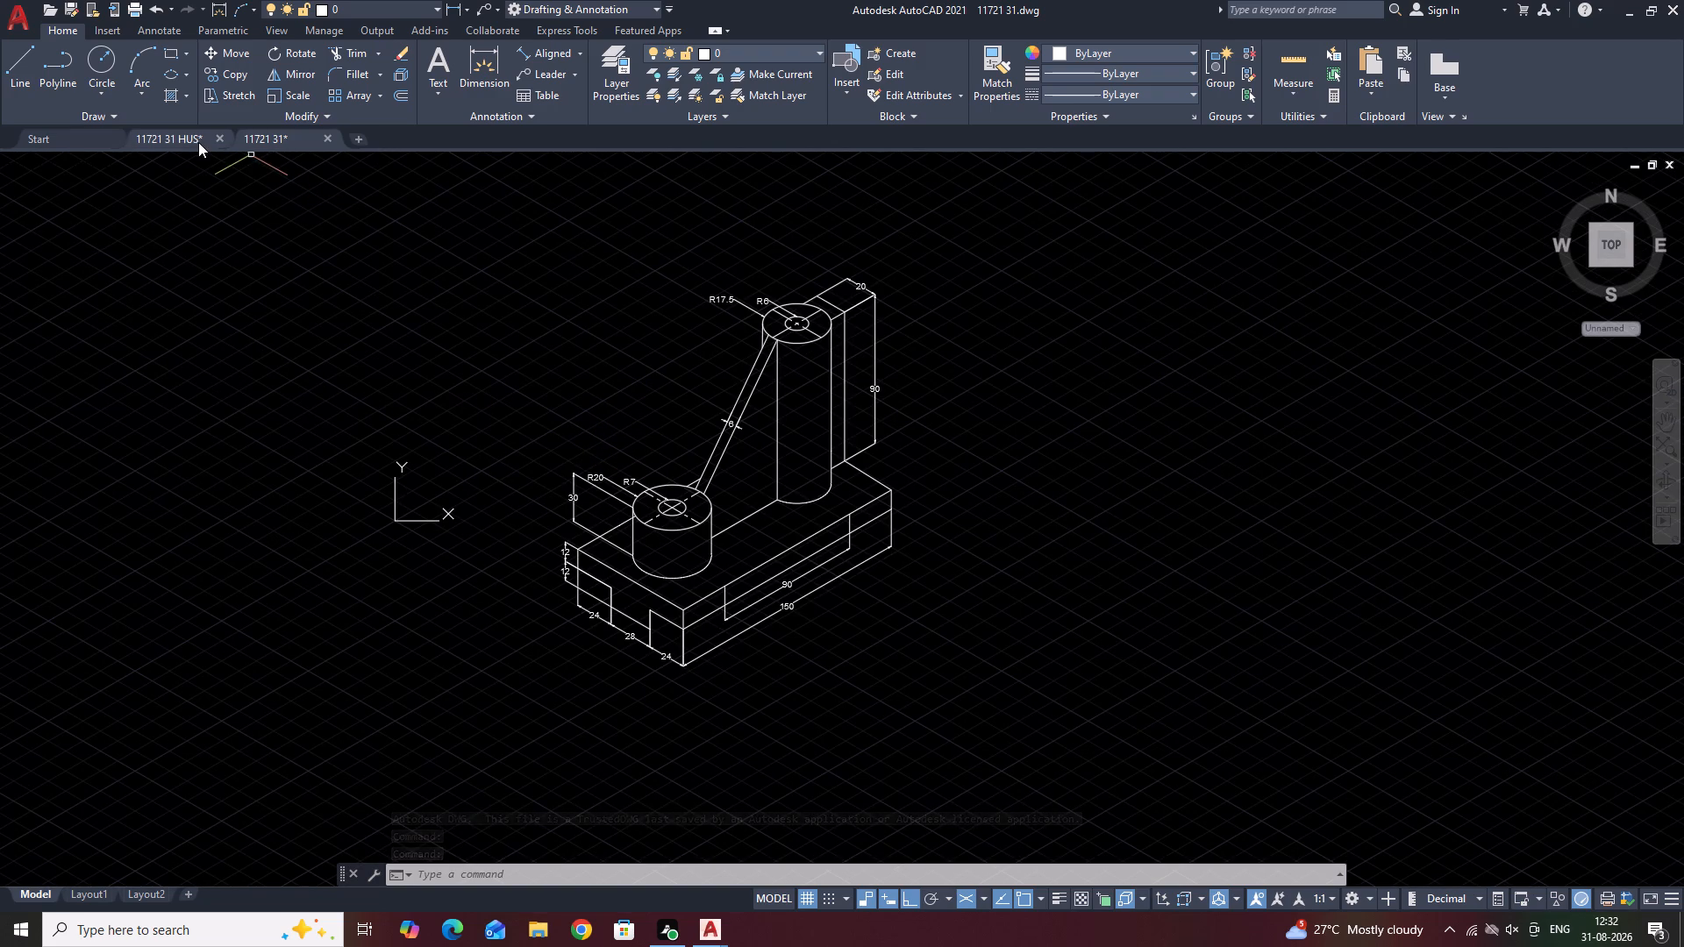
Return to drawing 11721 31 HUS and examine the finished bracket's cylindrical bosses, their concentric circles, rear arcs and dimensions.
click(11, 9)
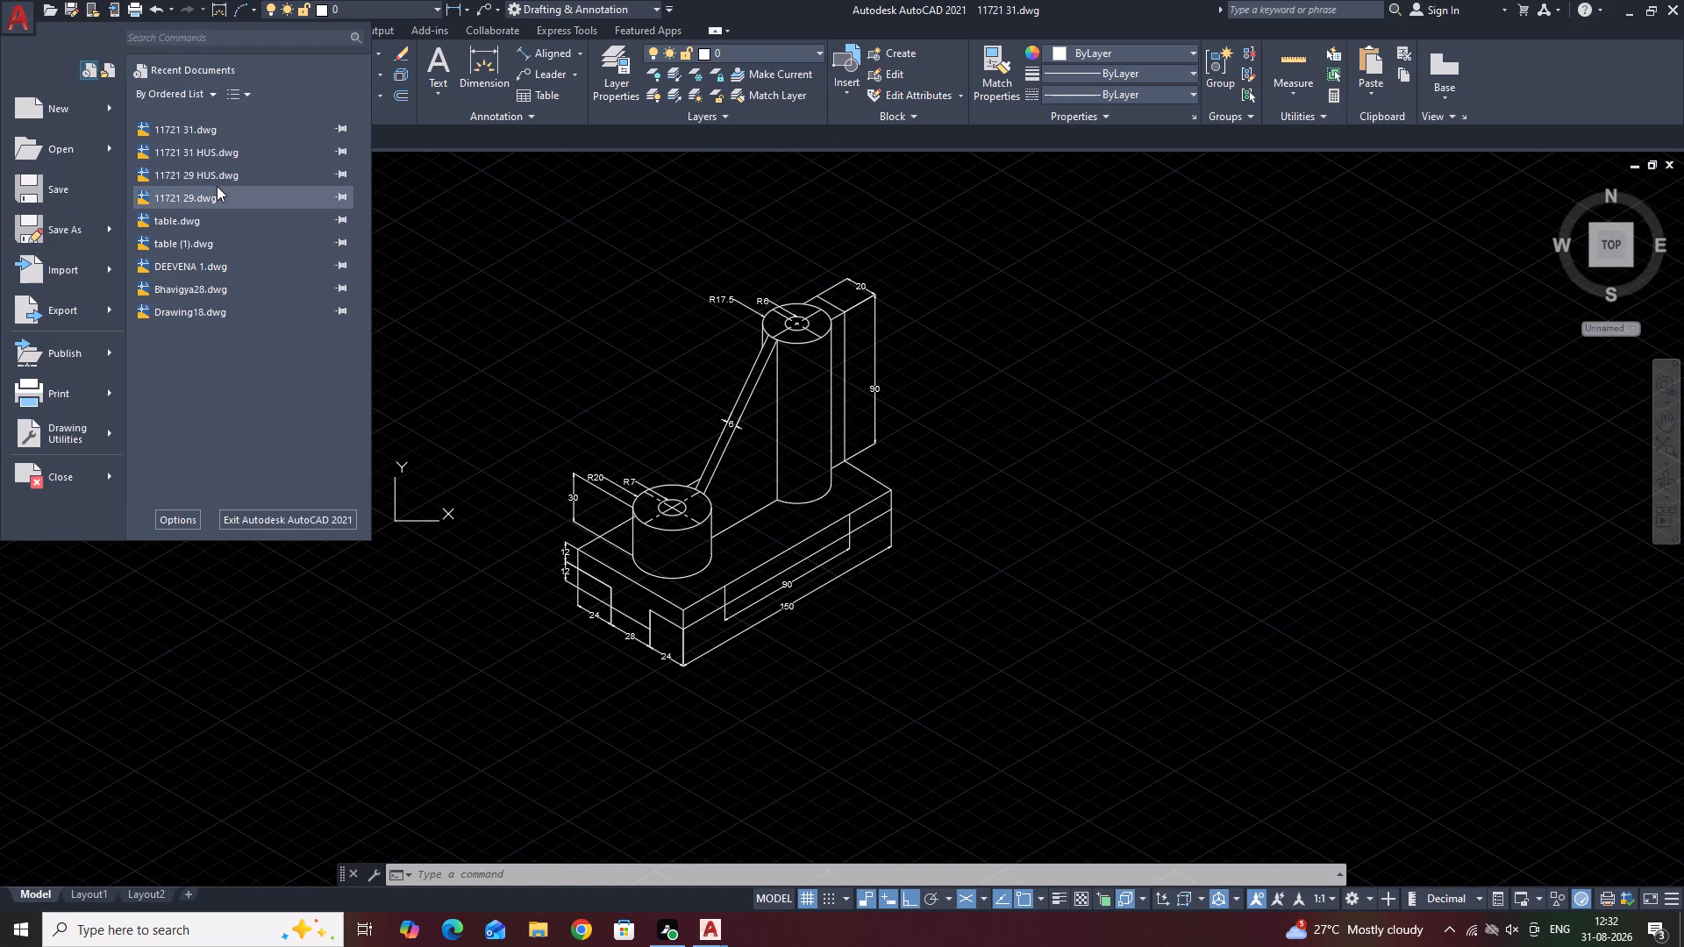
click(196, 153)
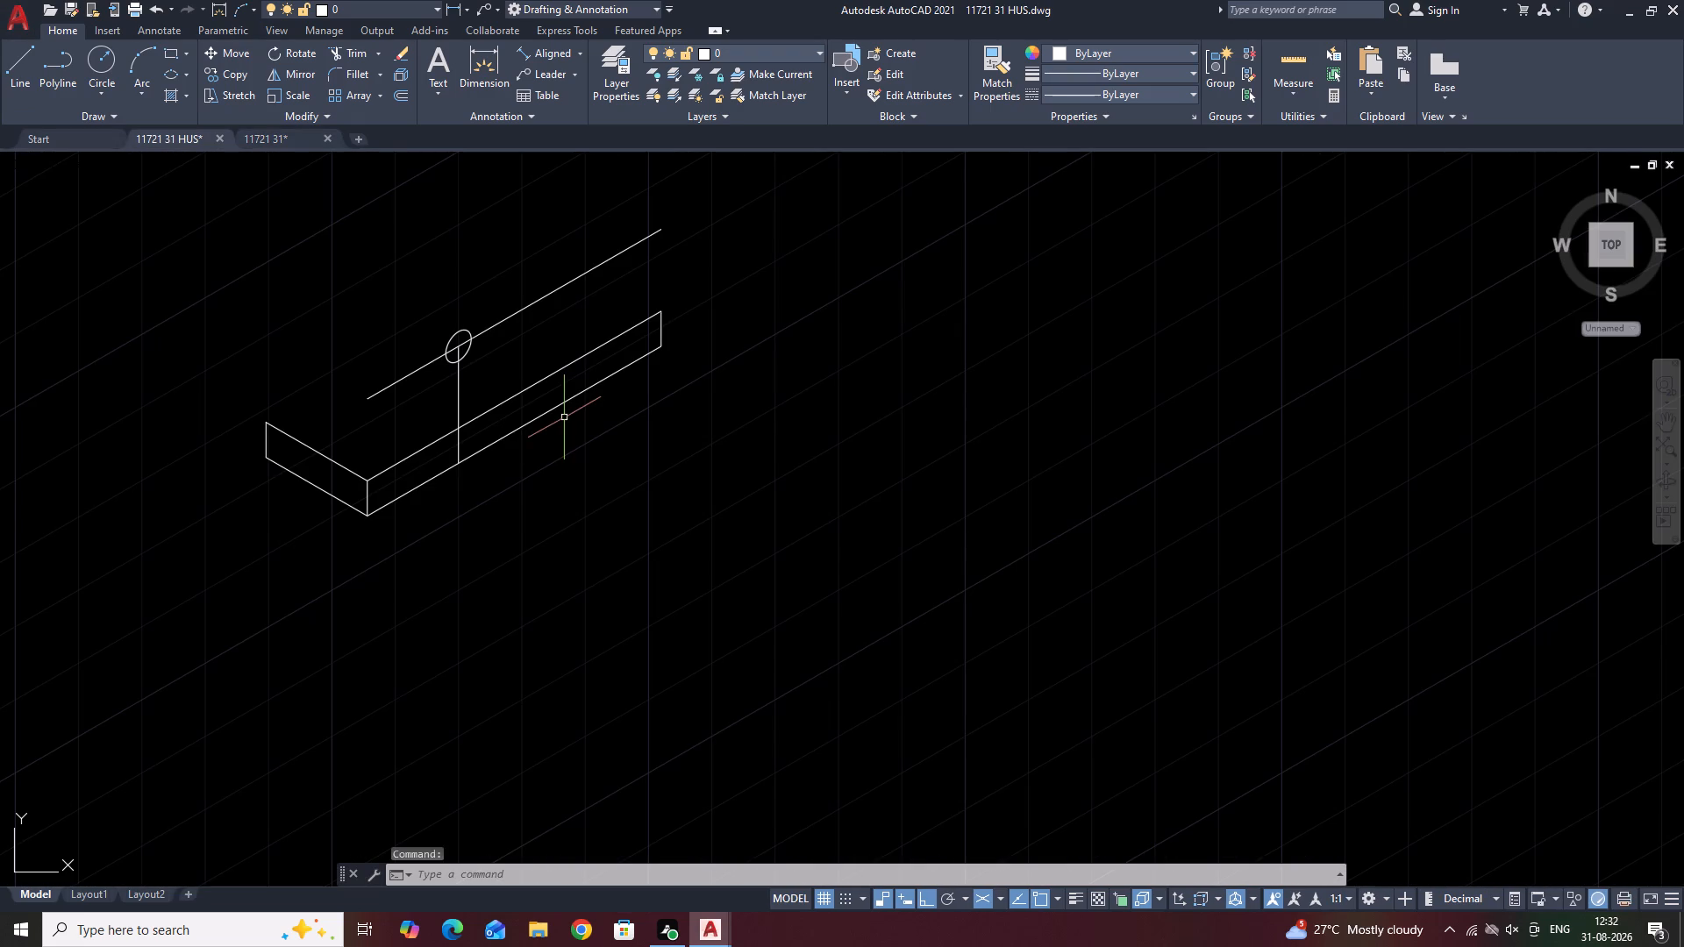
scroll(506, 456, down, 2)
middle_drag(330, 483, 833, 499)
scroll(815, 504, up, 2)
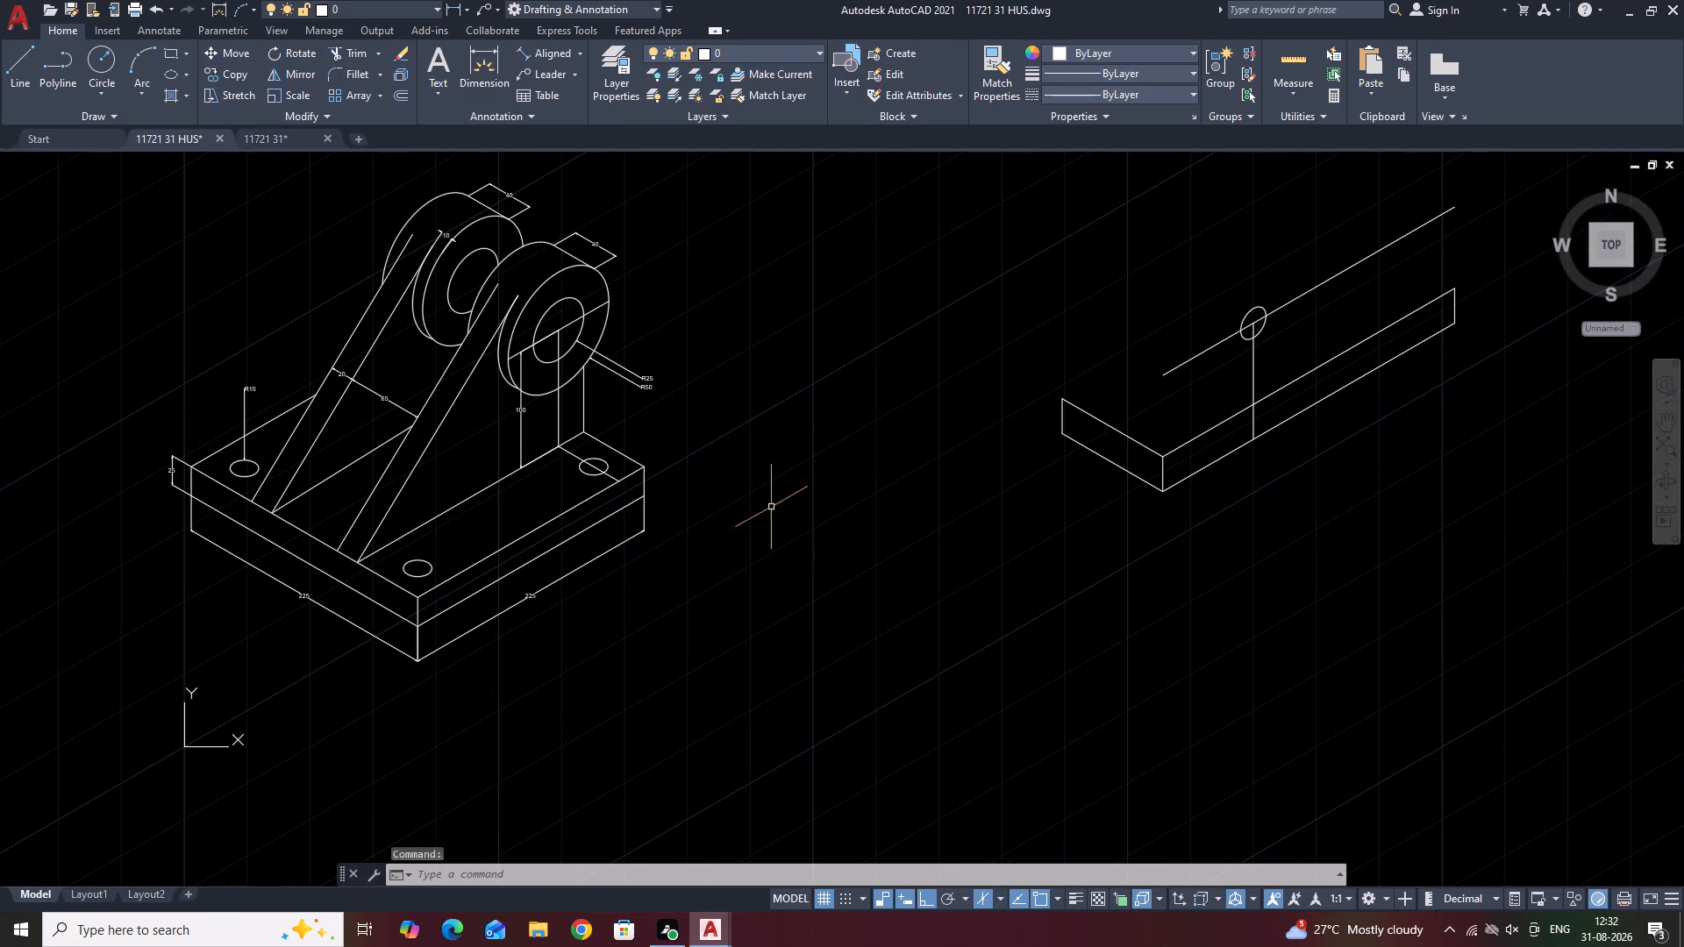
middle_drag(680, 416, 1069, 459)
scroll(1053, 469, up, 2)
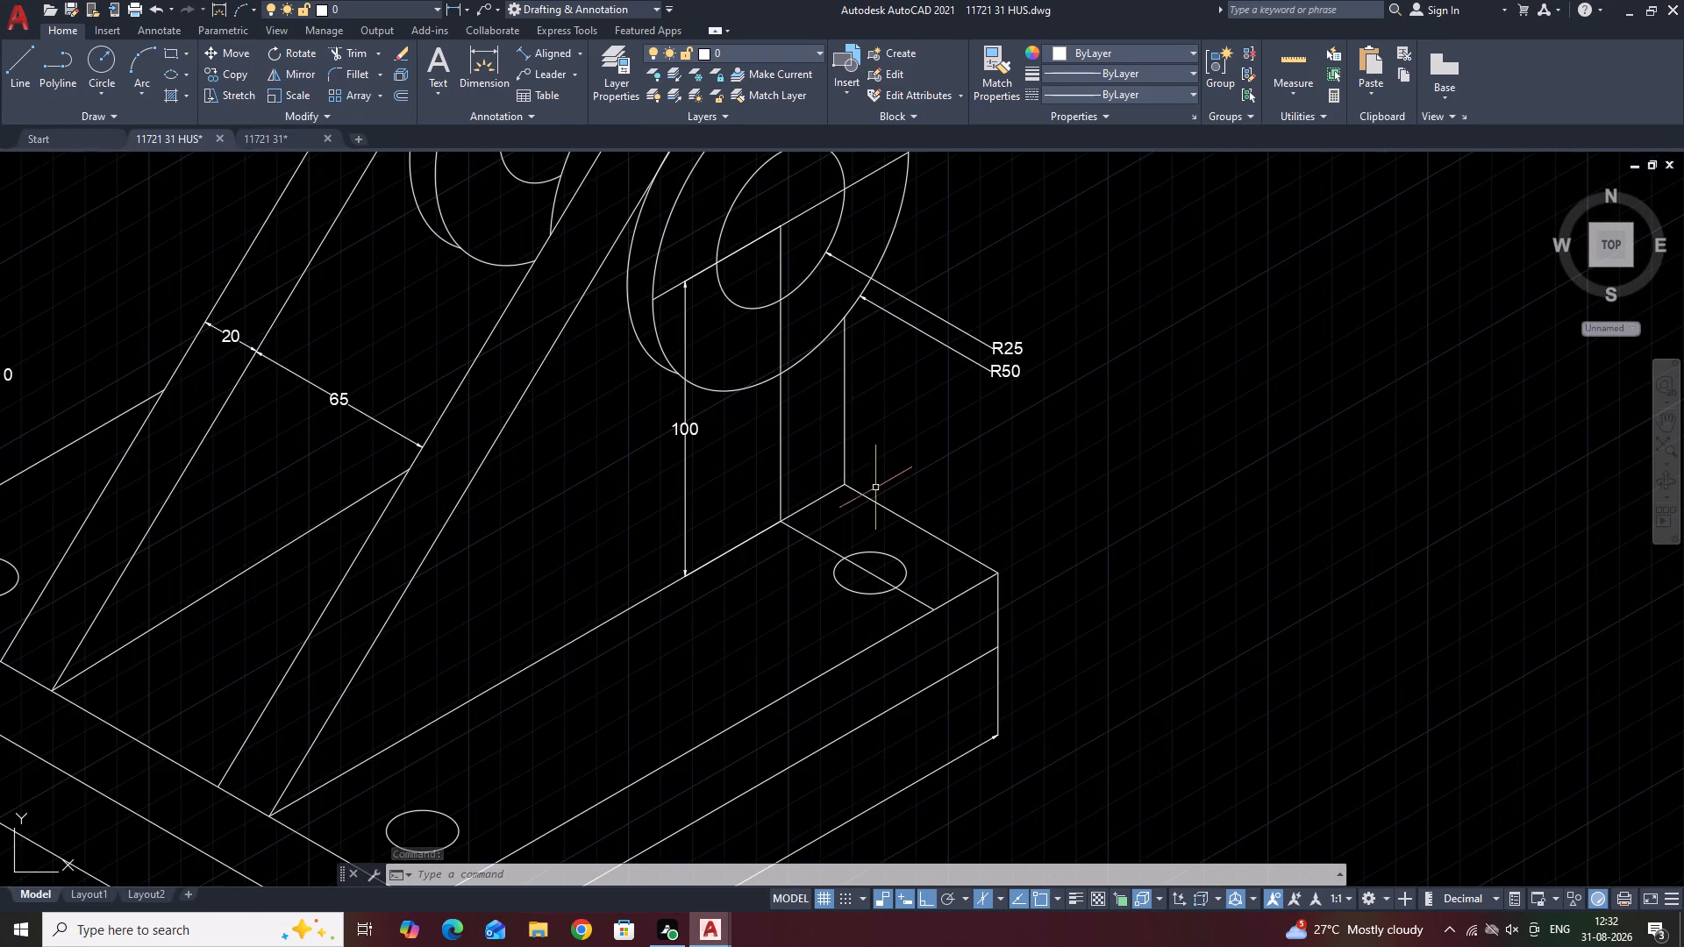
scroll(865, 489, down, 2)
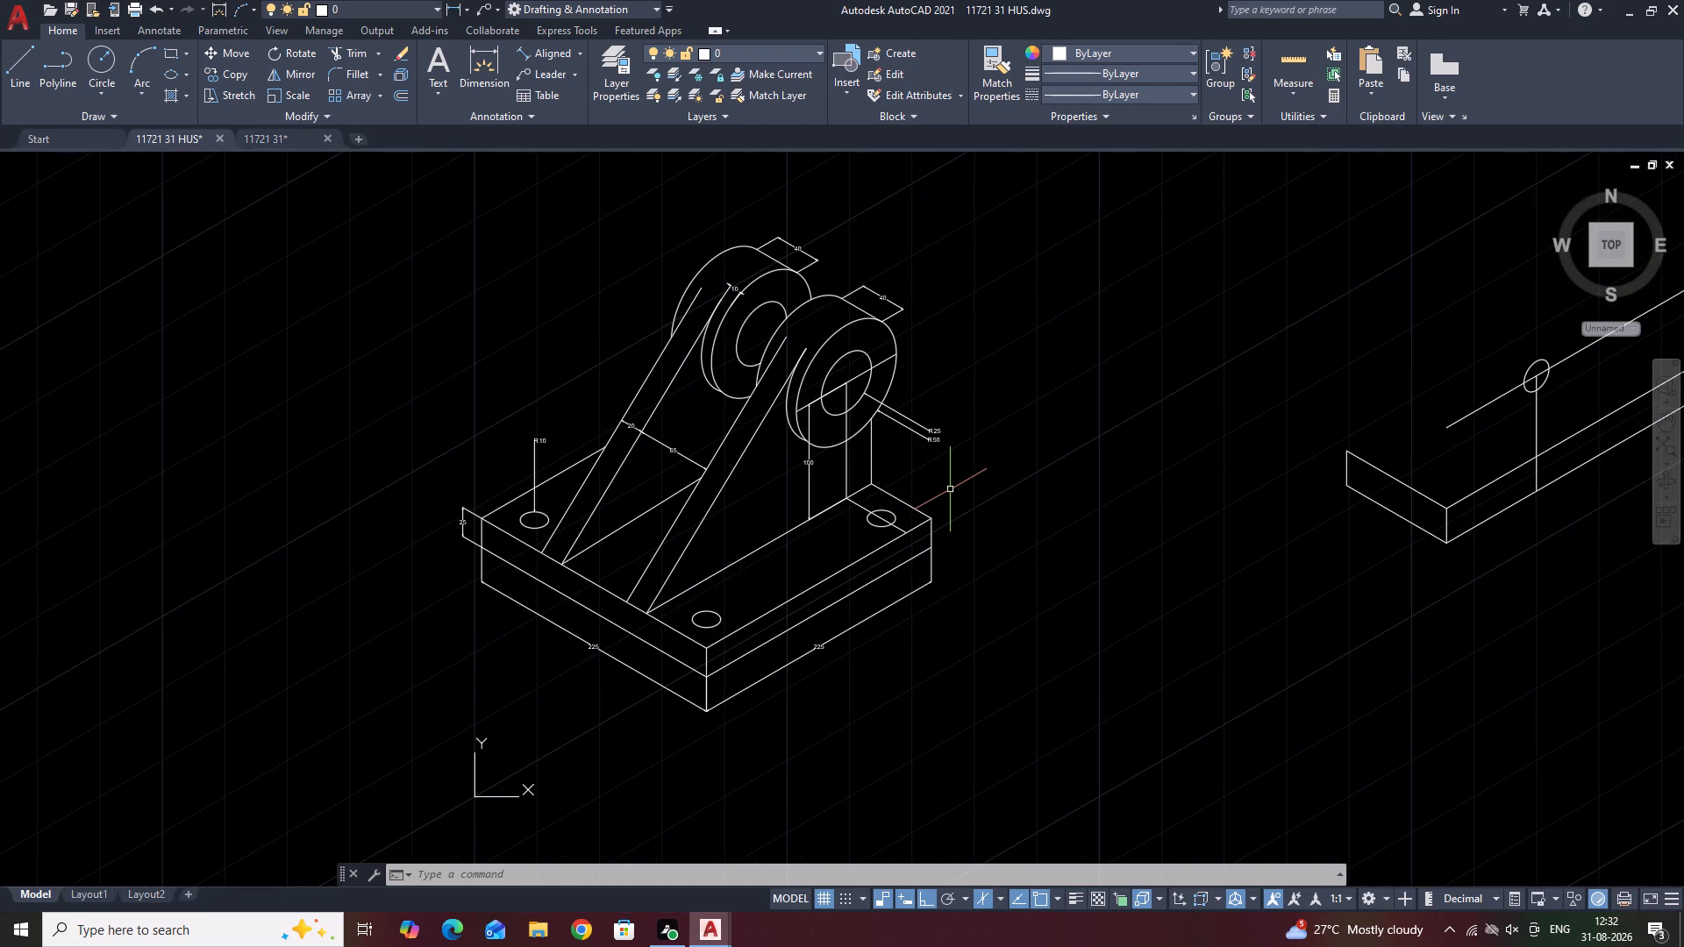
scroll(904, 430, up, 1)
middle_drag(684, 271, 871, 627)
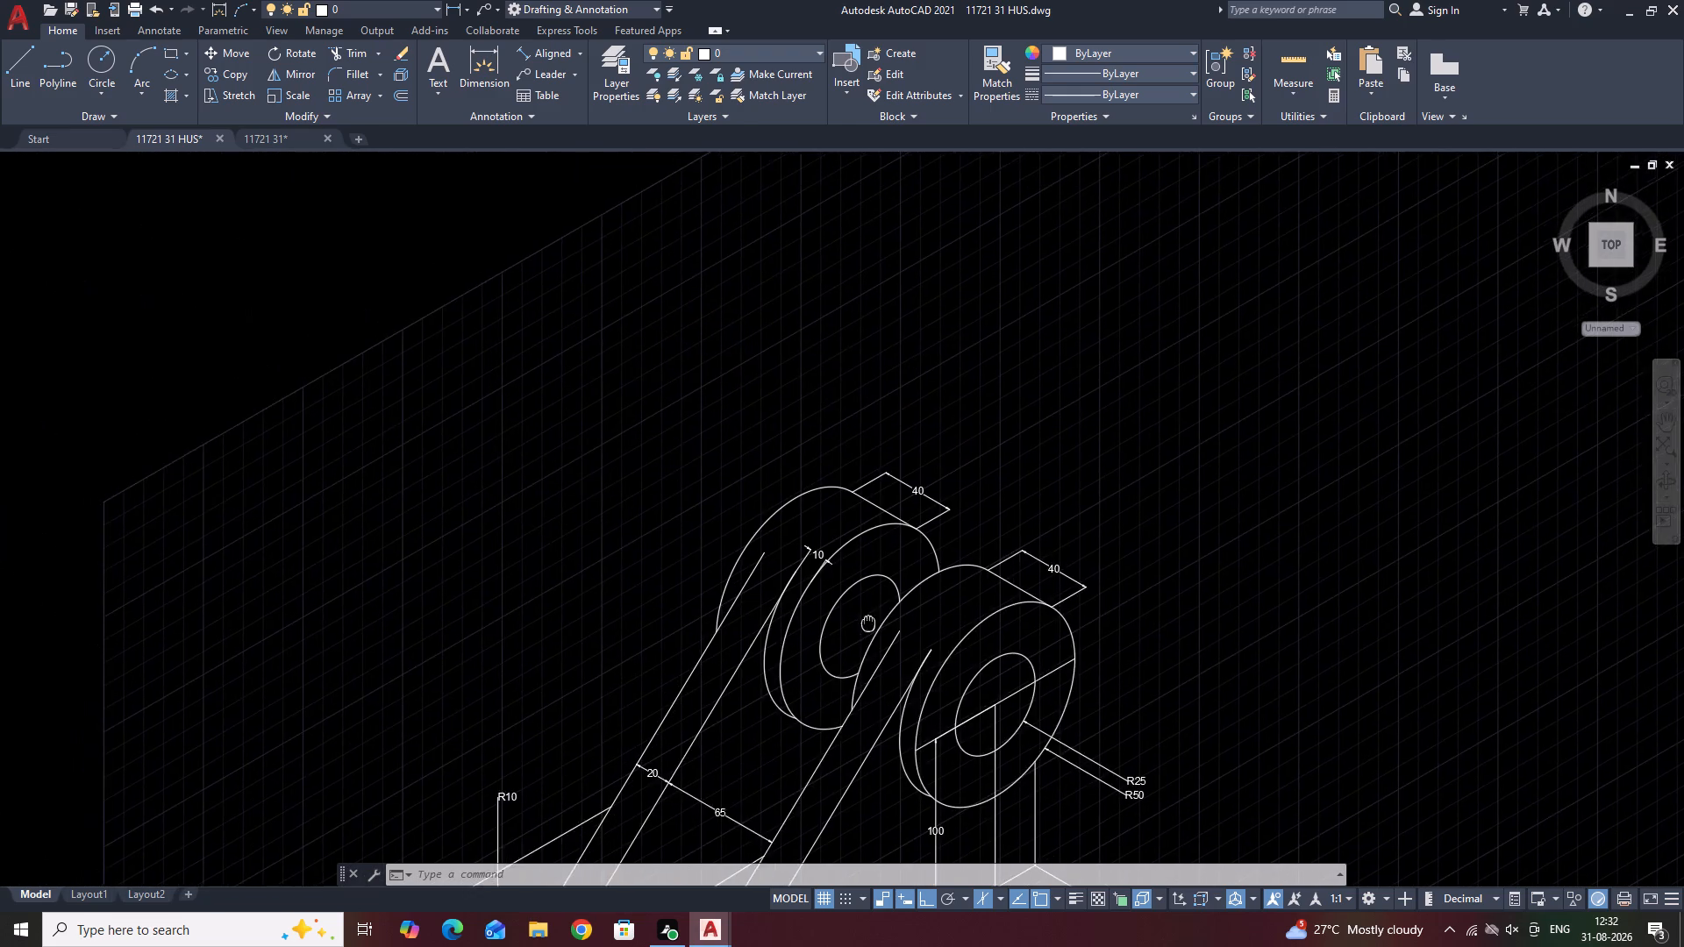
scroll(881, 628, up, 1)
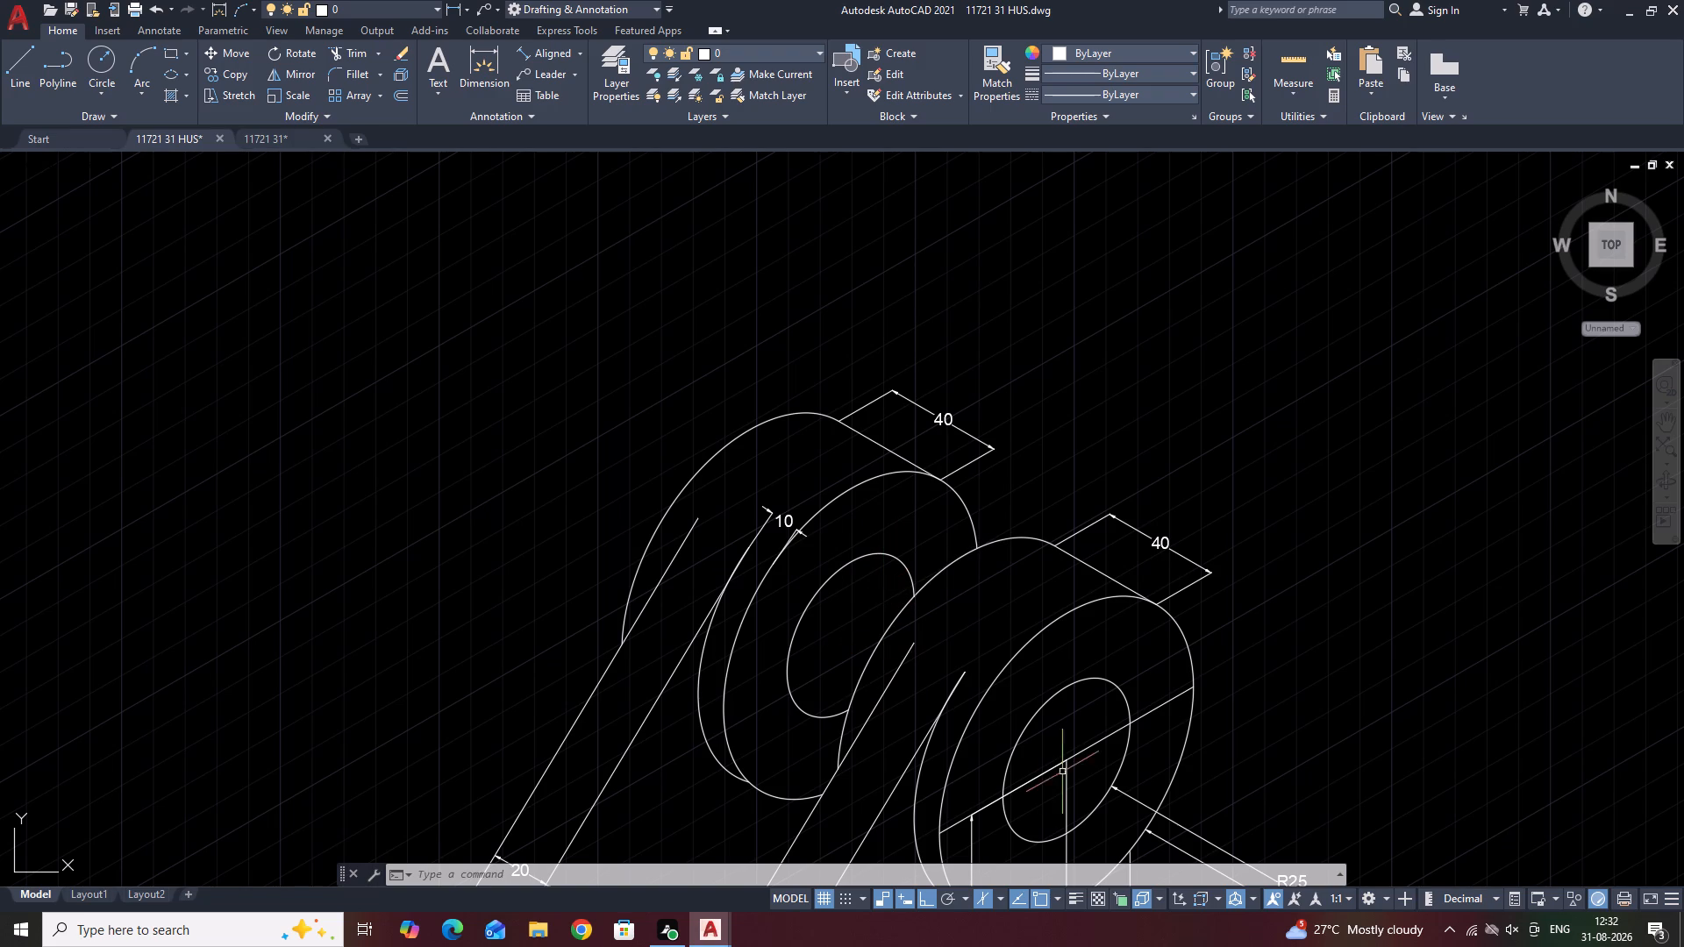
middle_drag(1024, 680, 880, 476)
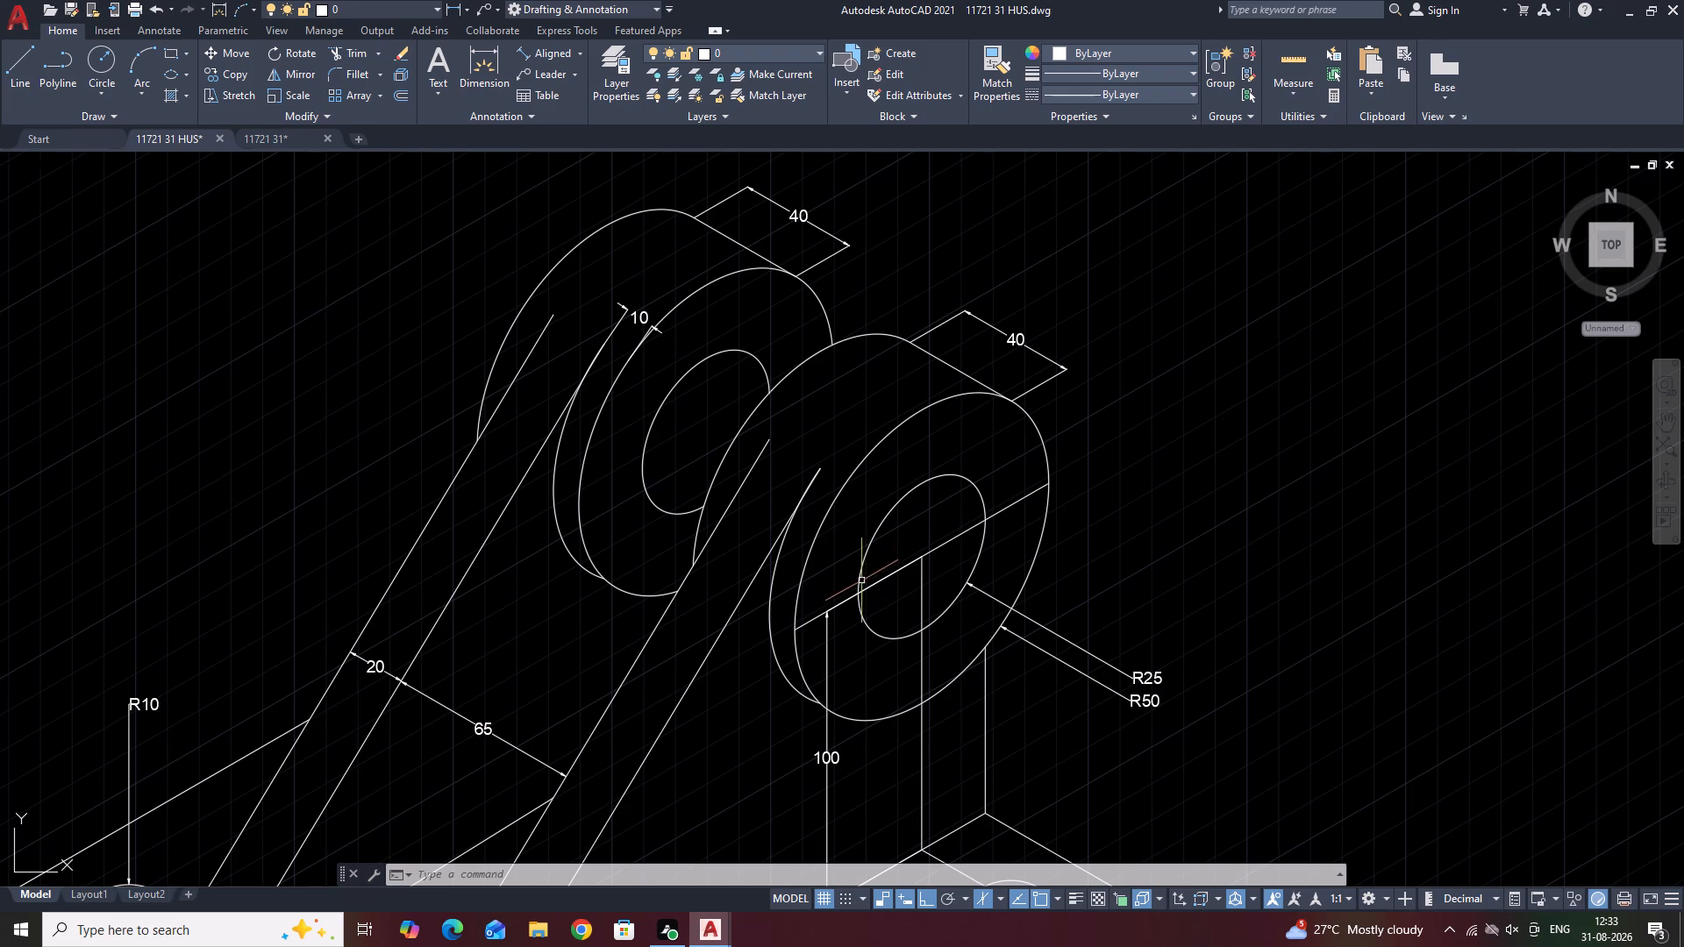
scroll(915, 554, up, 1)
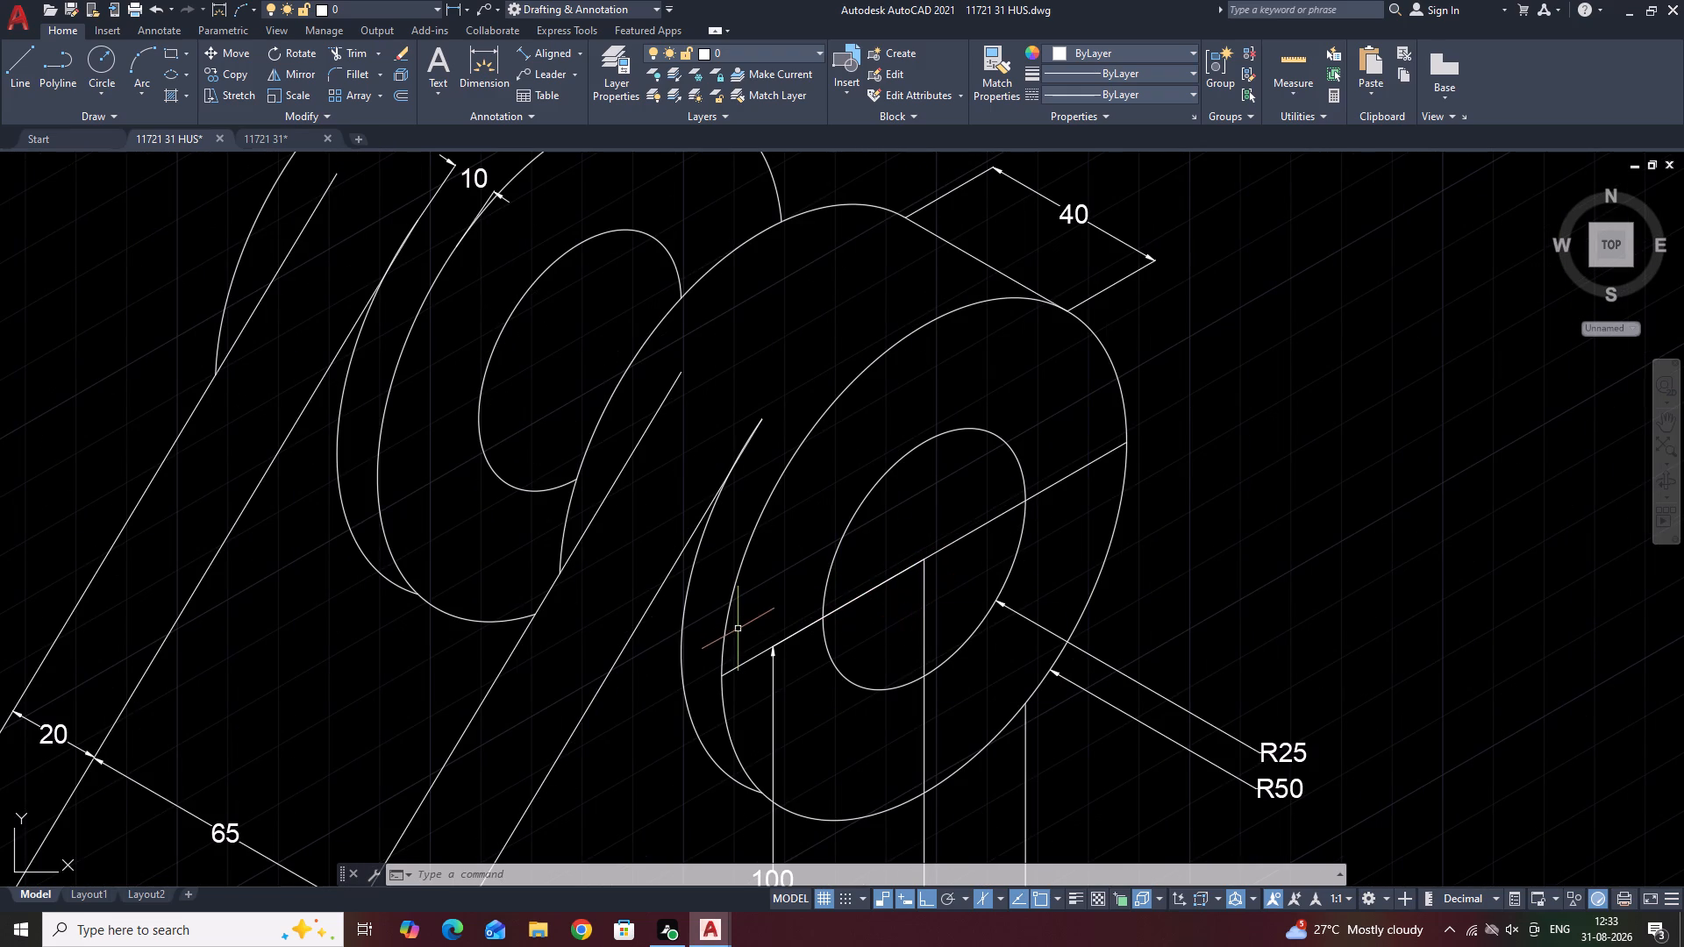
click(734, 582)
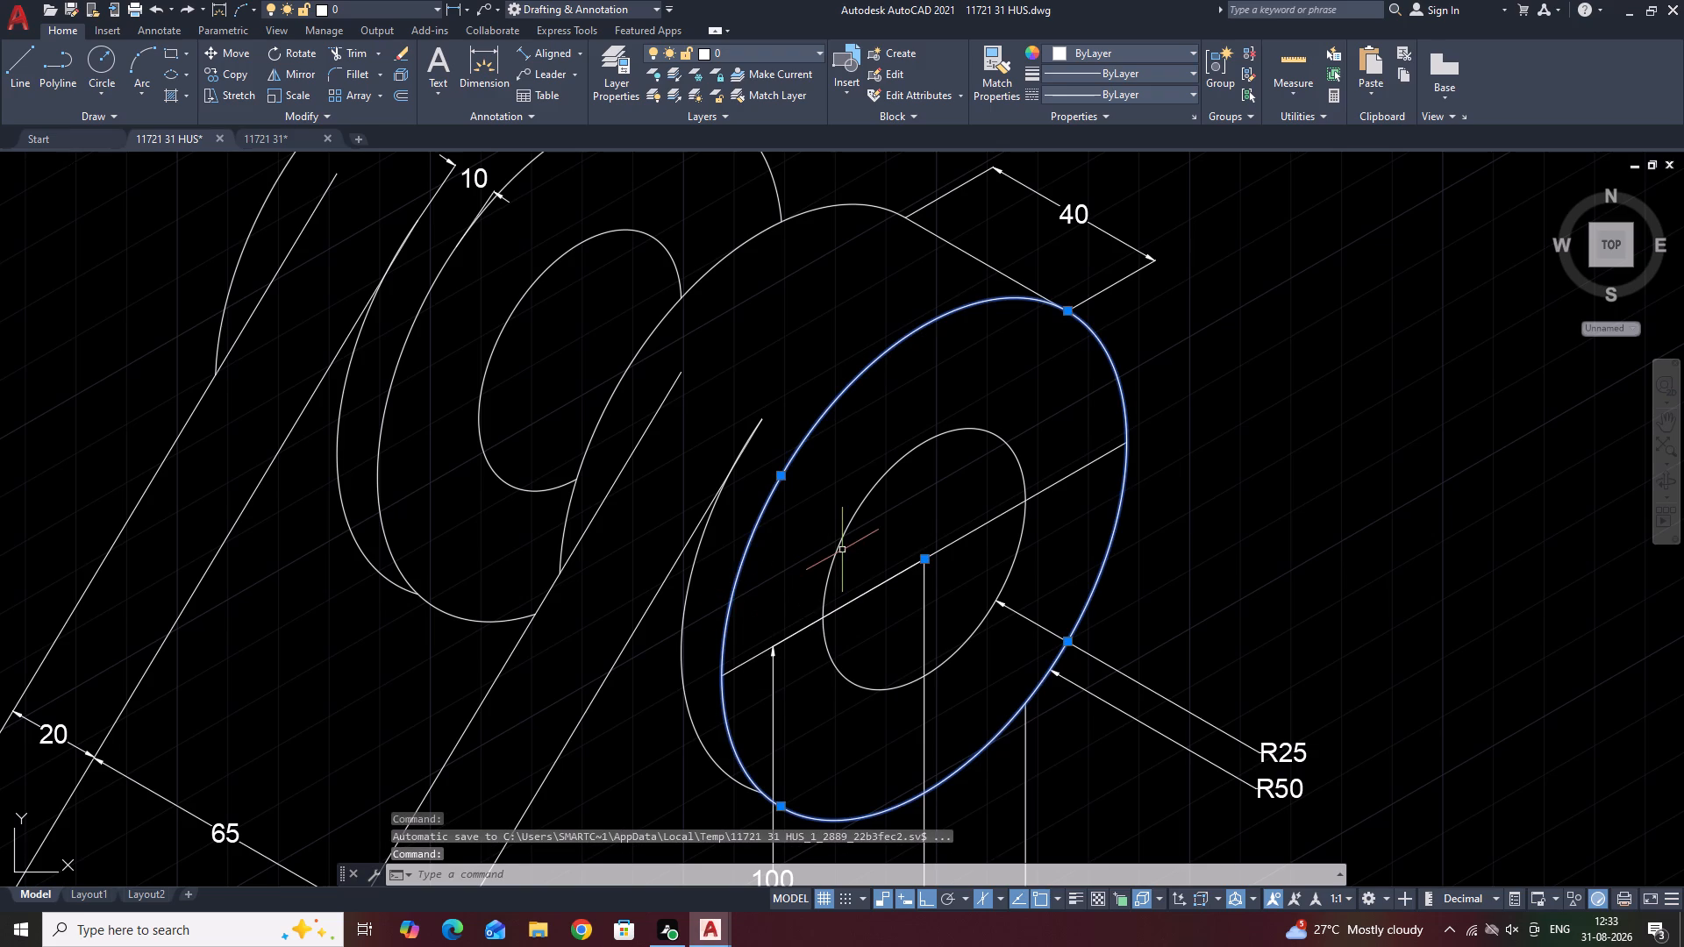
click(697, 551)
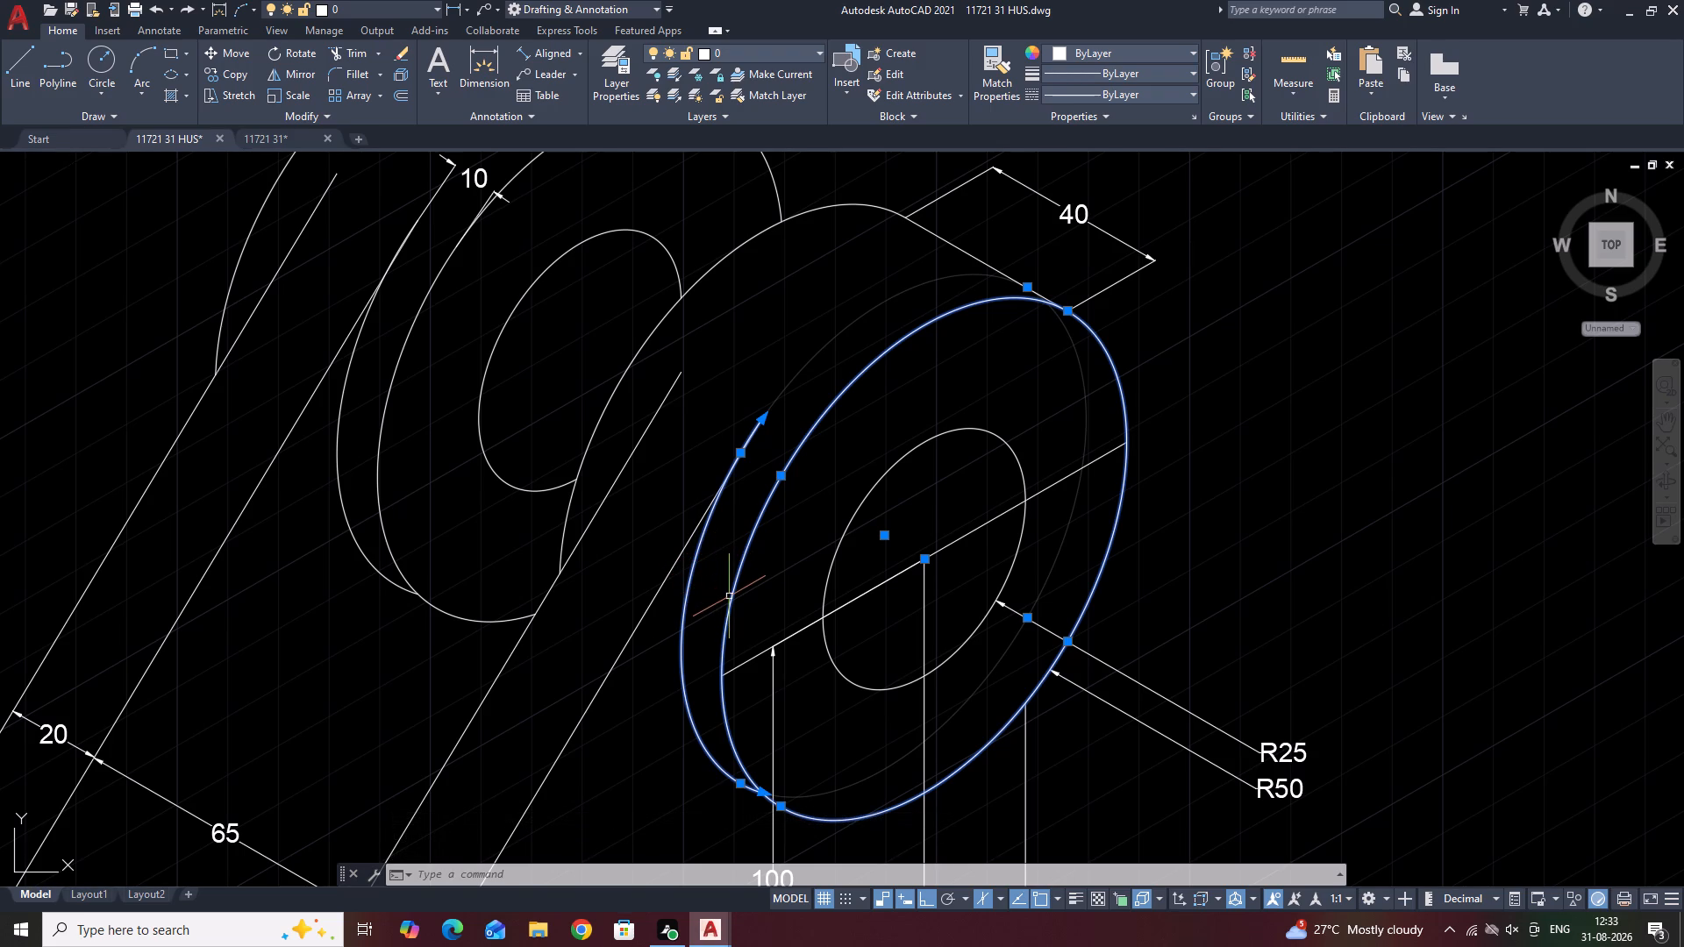
key(Escape)
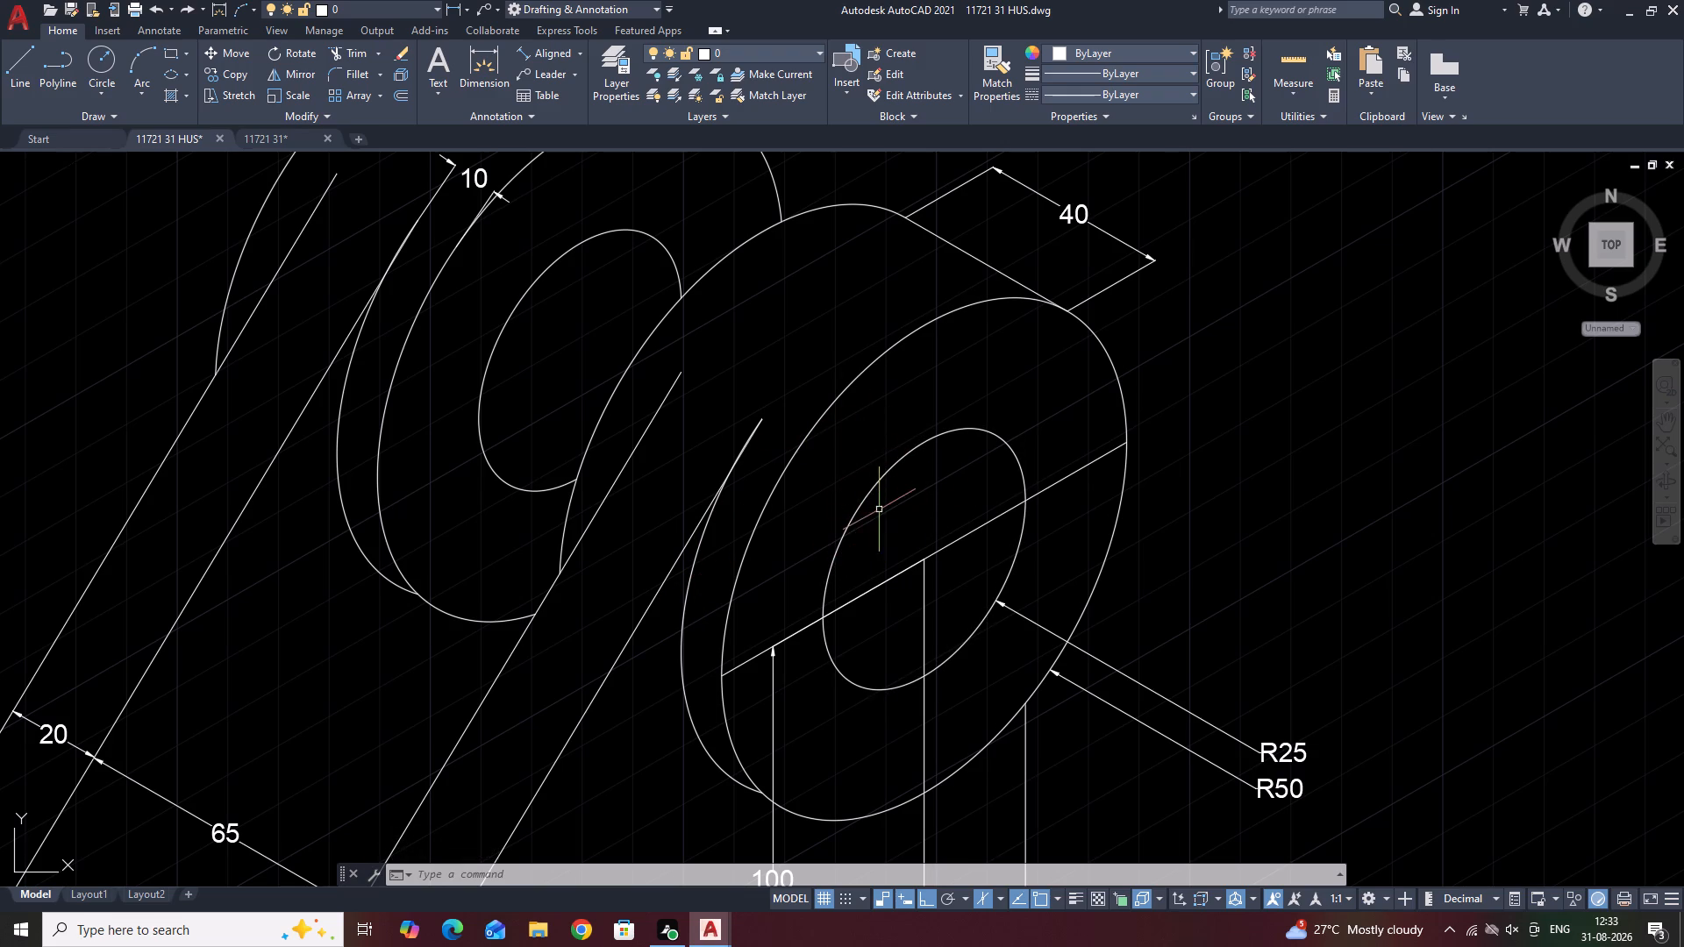
scroll(847, 564, down, 1)
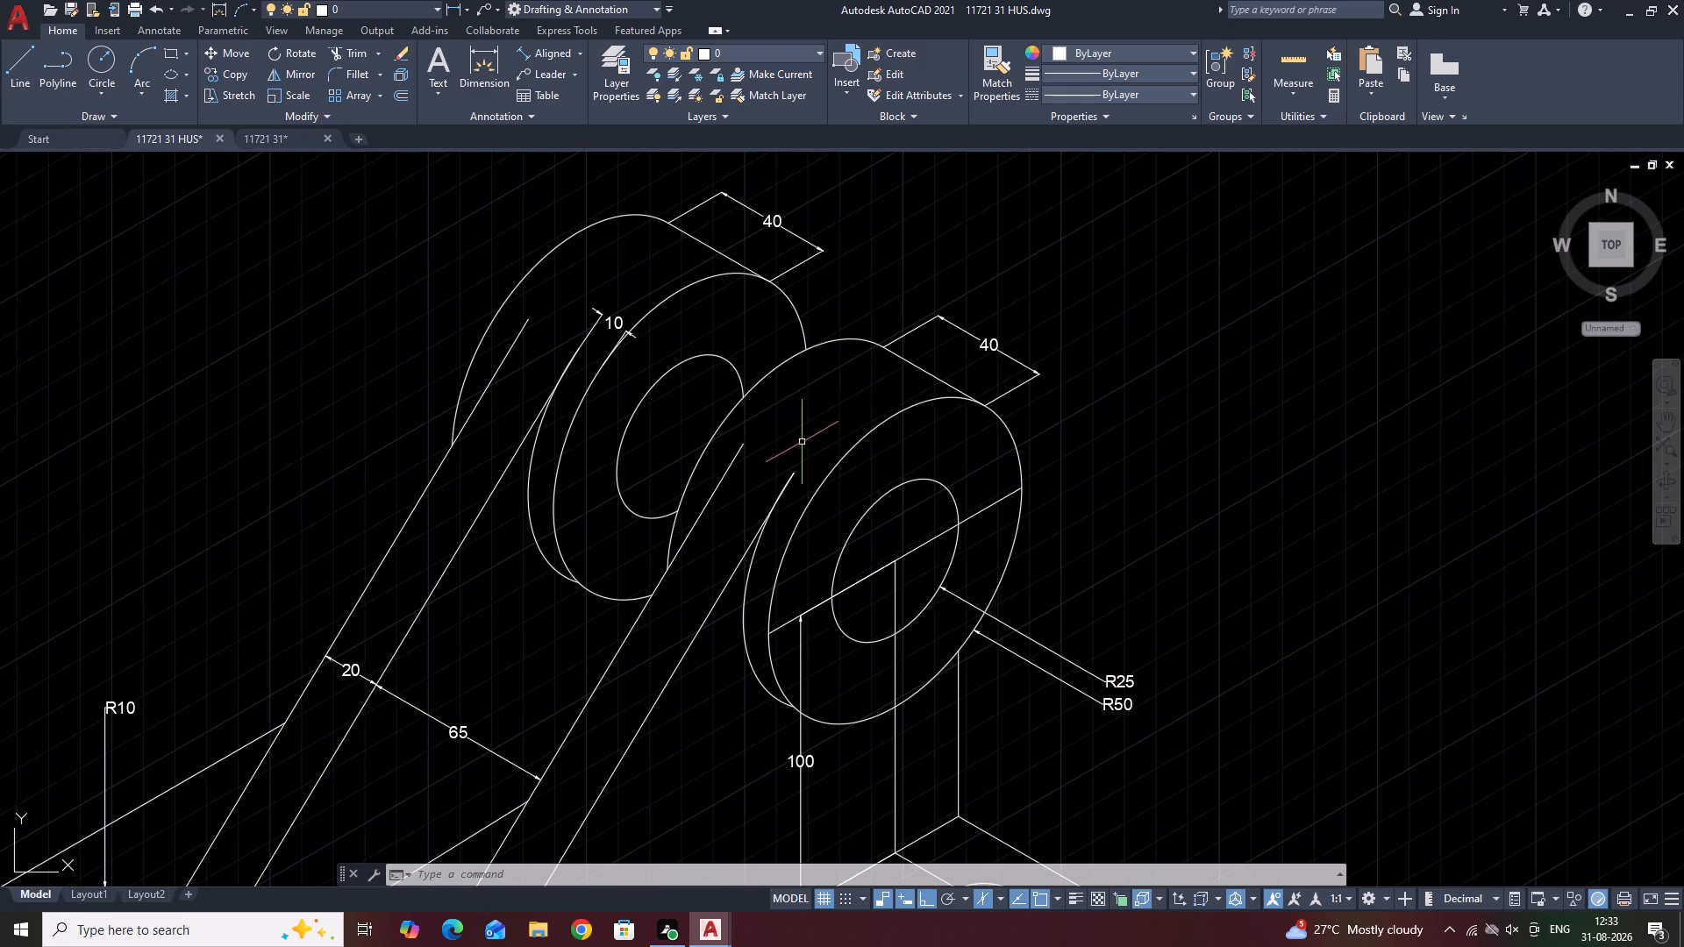
middle_drag(803, 447, 806, 527)
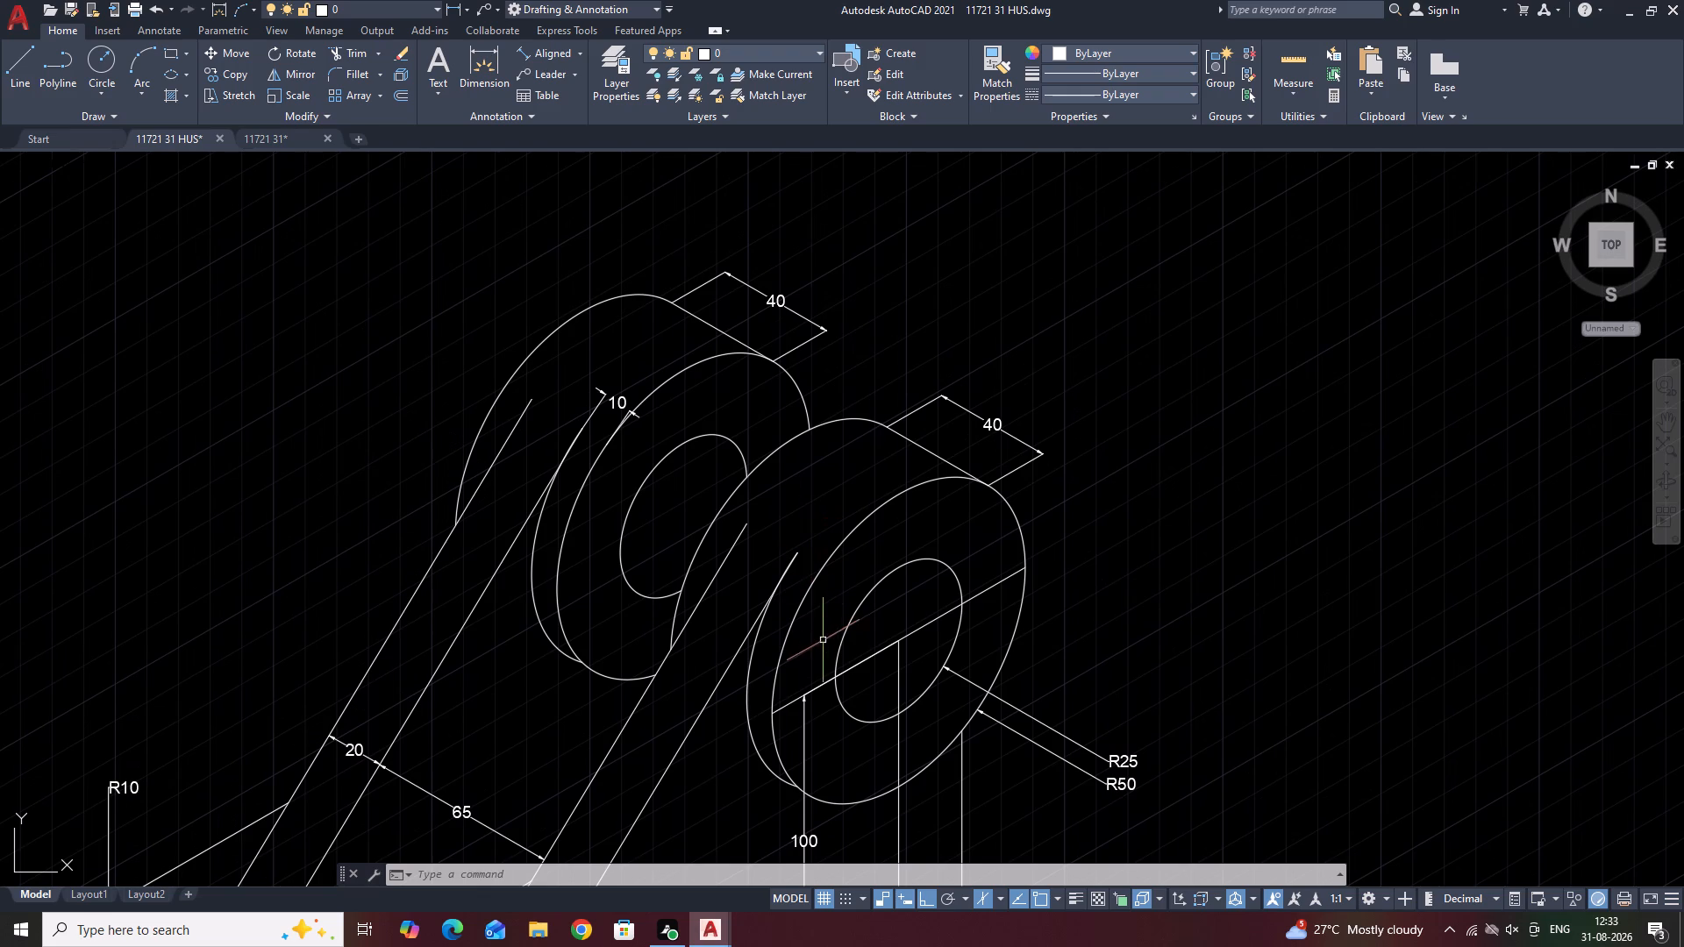
scroll(853, 619, down, 1)
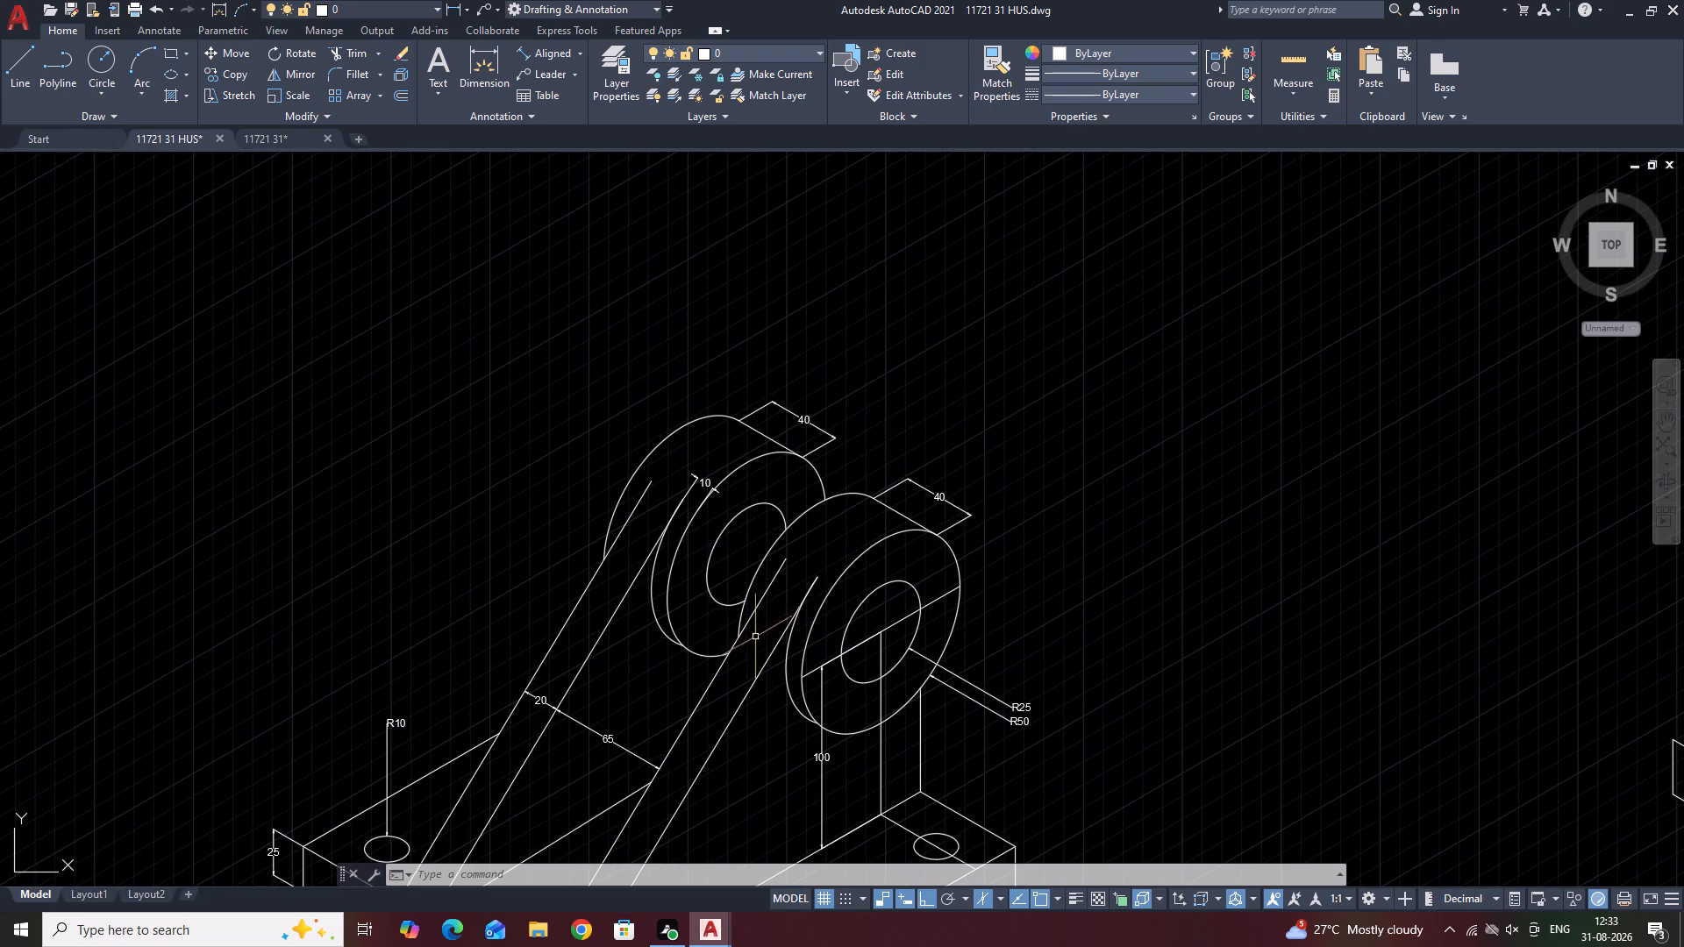
middle_drag(650, 685, 629, 446)
scroll(756, 556, down, 1)
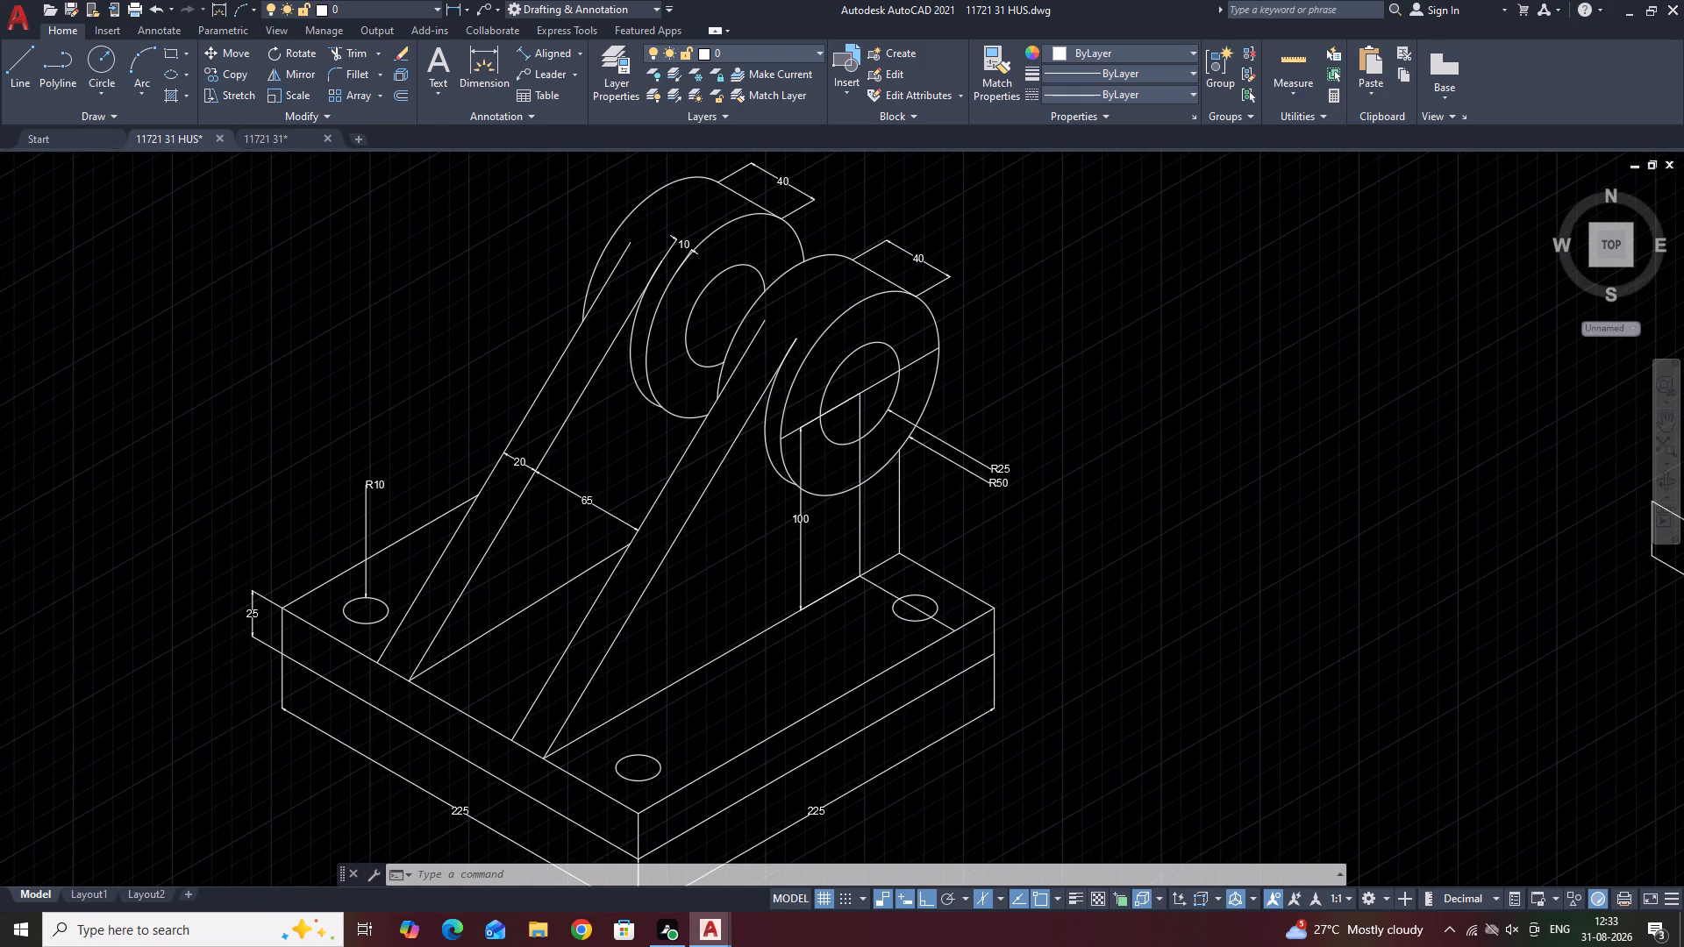
scroll(758, 557, up, 2)
scroll(759, 557, down, 1)
Examine the isocircle at the top of the vertical line on the unfinished second part.
middle_drag(1029, 475, 534, 556)
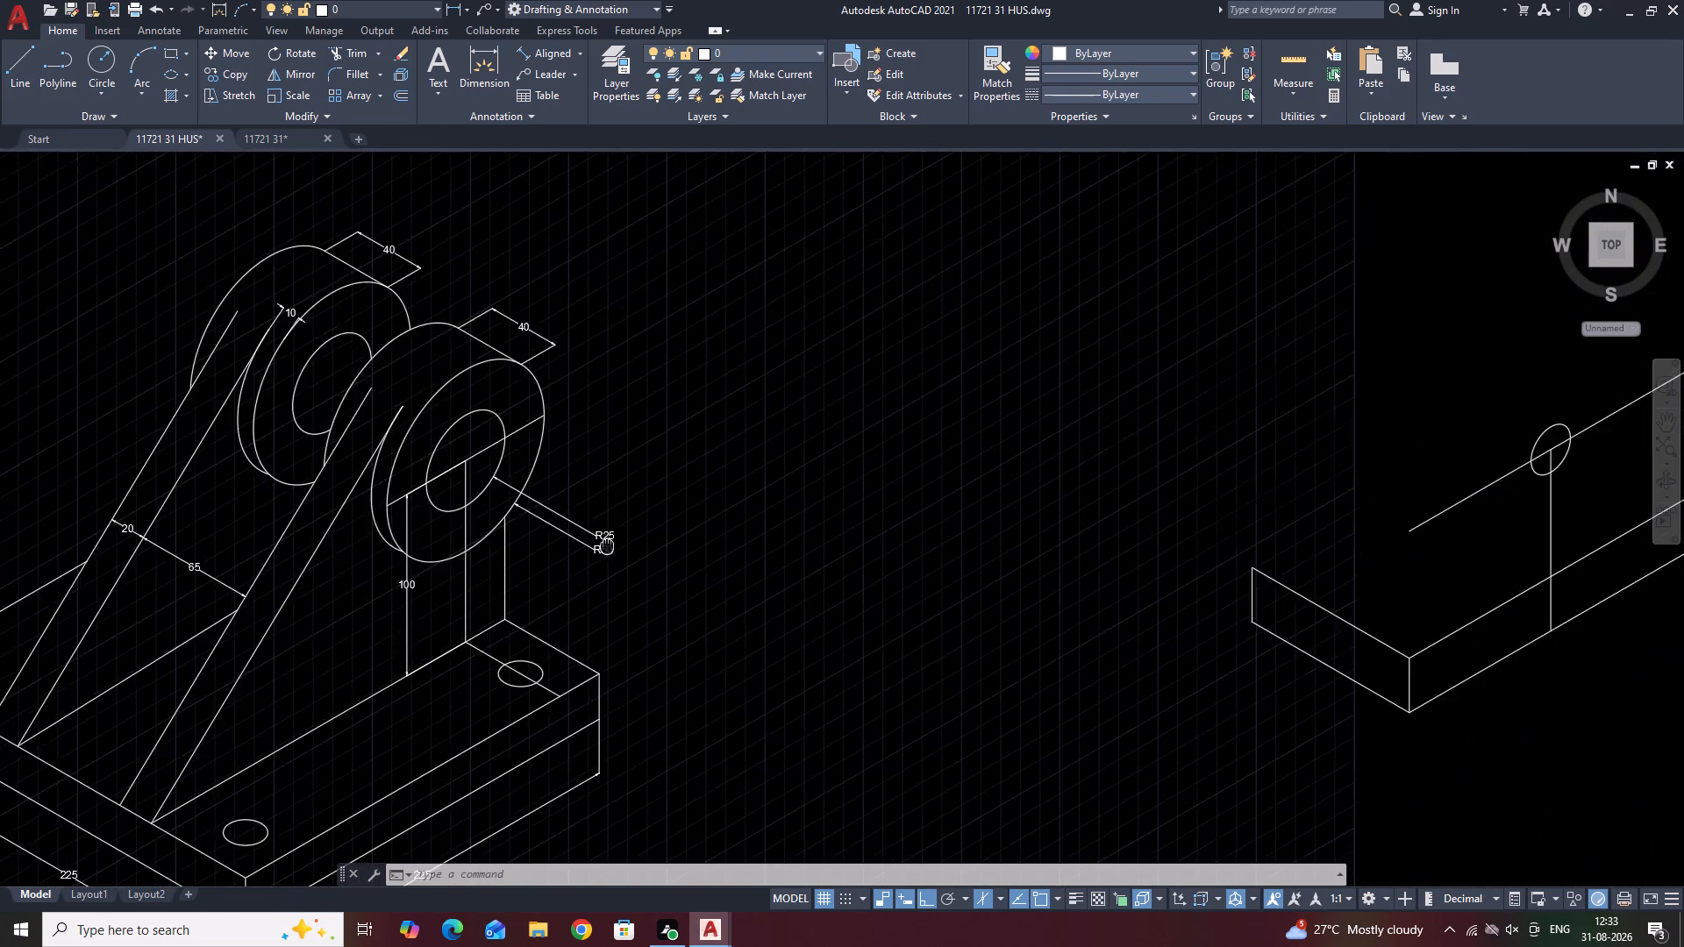
middle_drag(534, 556, 366, 577)
middle_drag(1171, 580, 824, 702)
scroll(859, 693, up, 1)
scroll(1062, 572, up, 2)
scroll(1062, 572, down, 1)
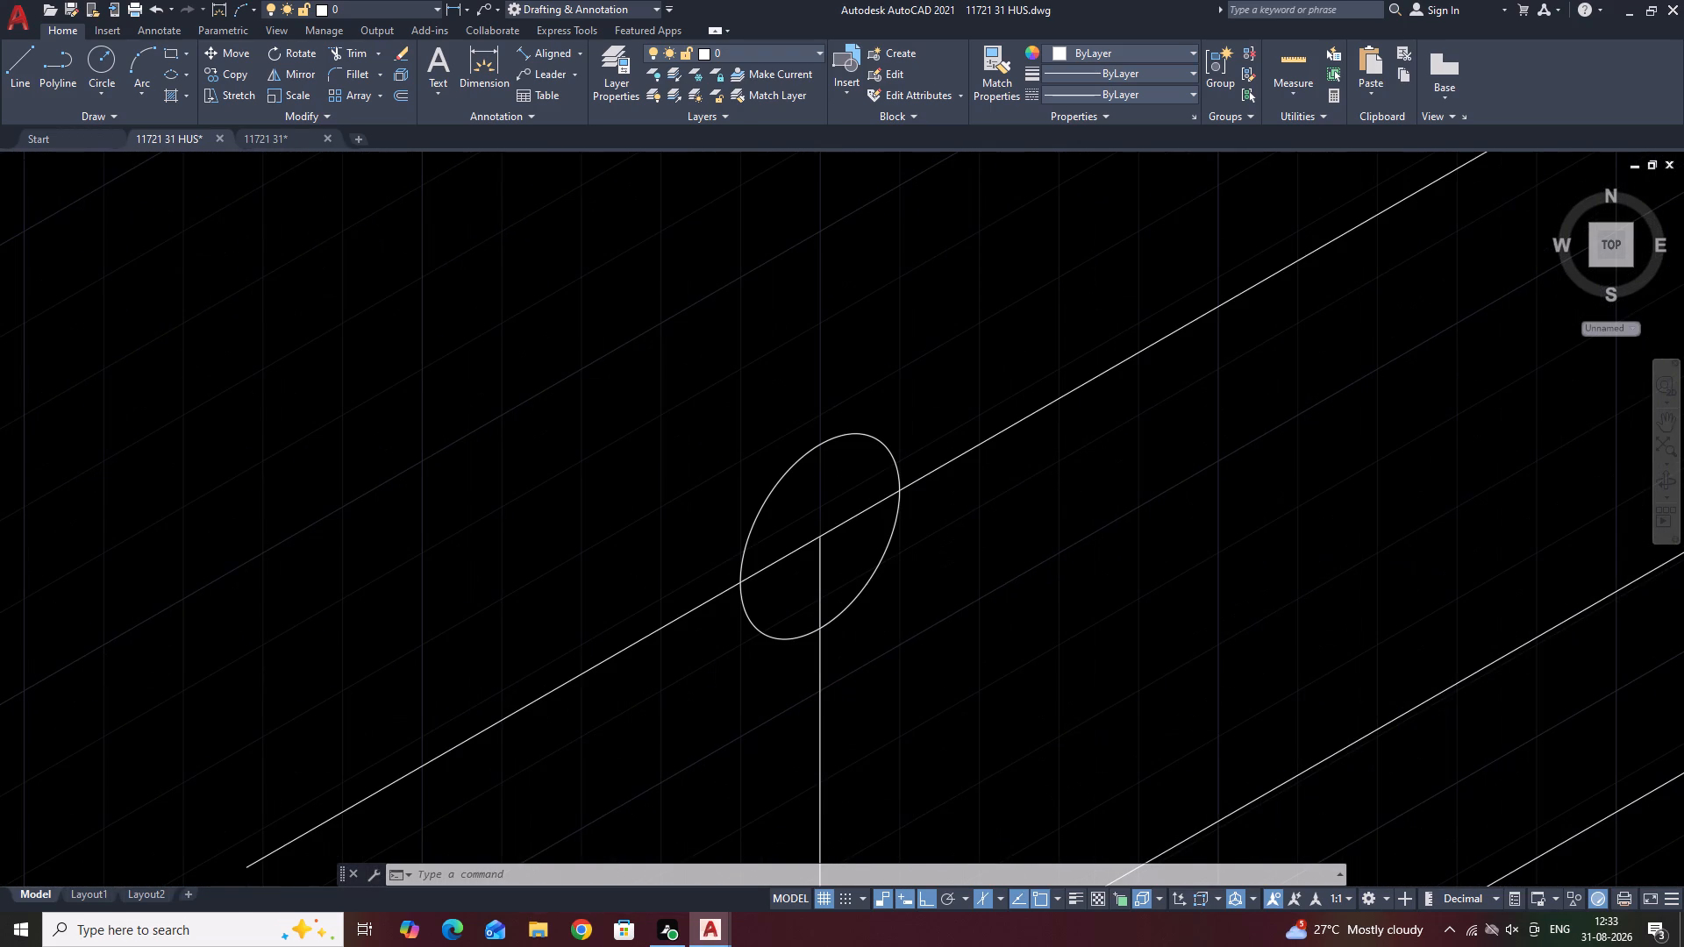
scroll(1049, 560, down, 2)
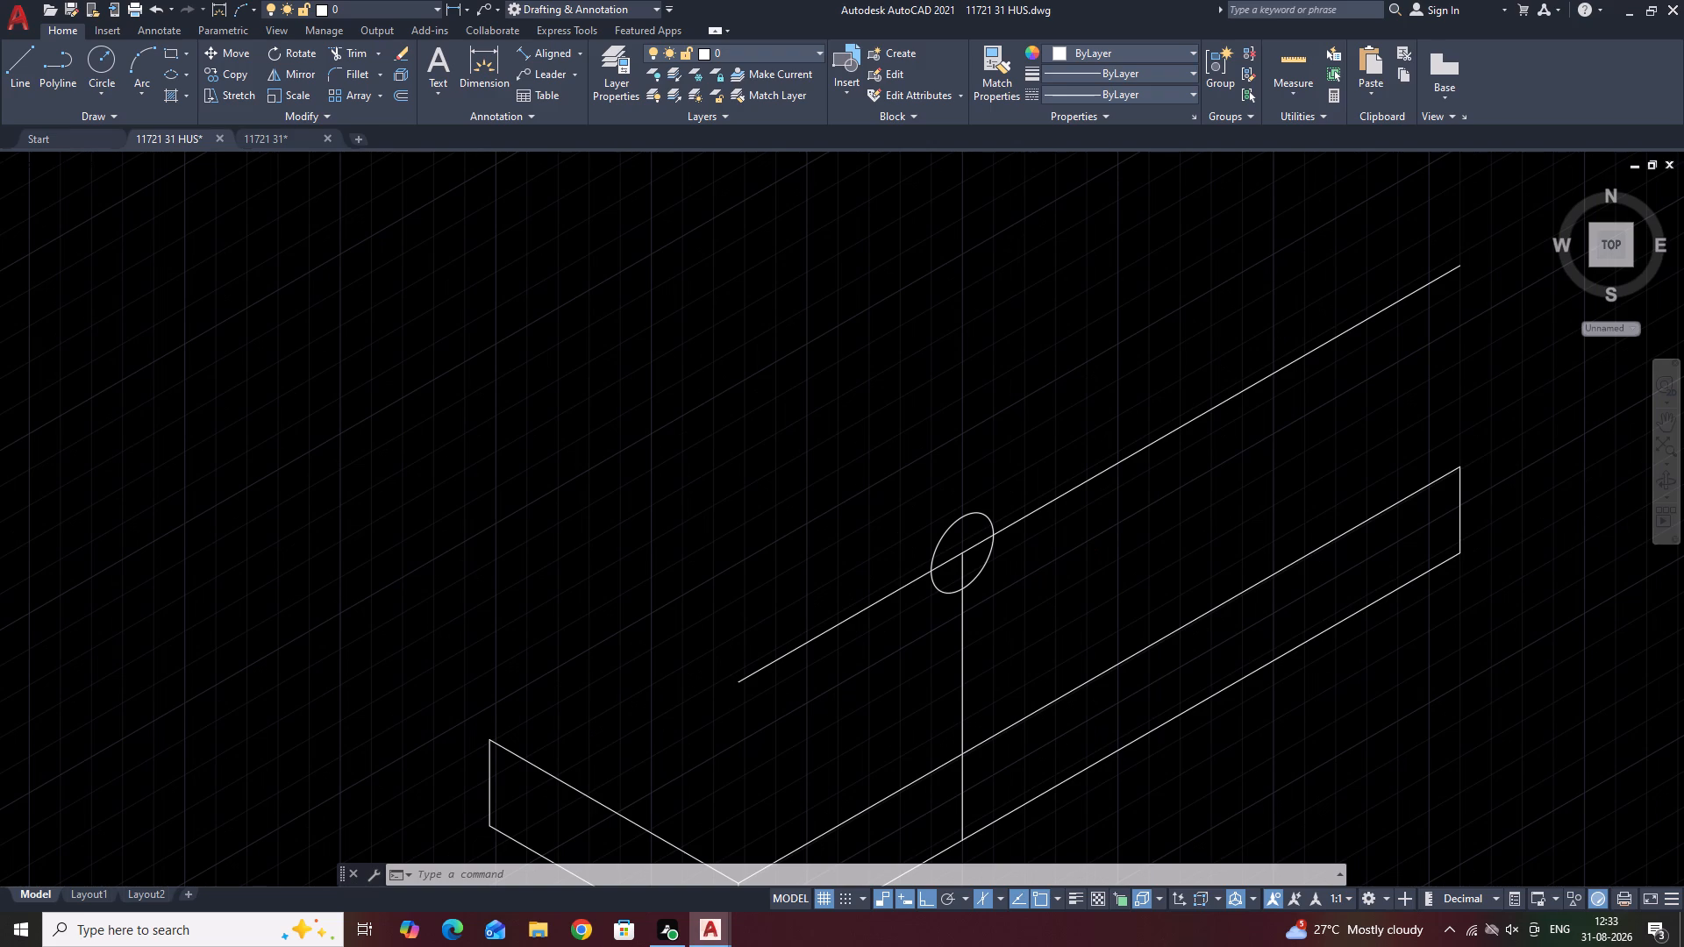
scroll(1049, 560, up, 1)
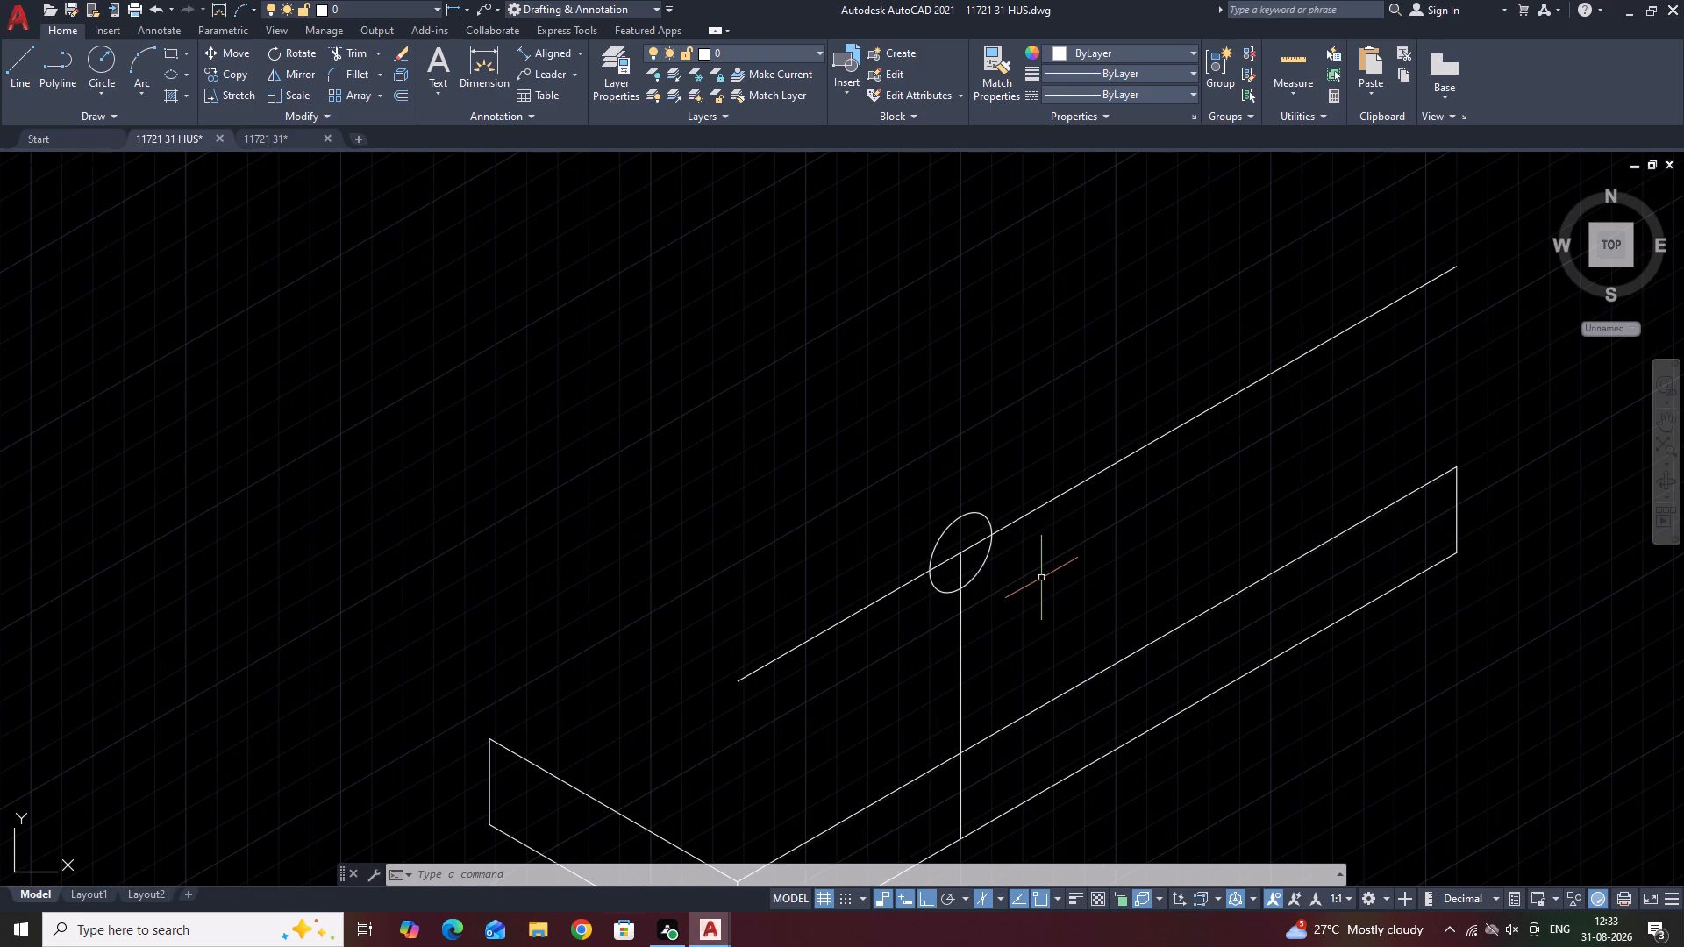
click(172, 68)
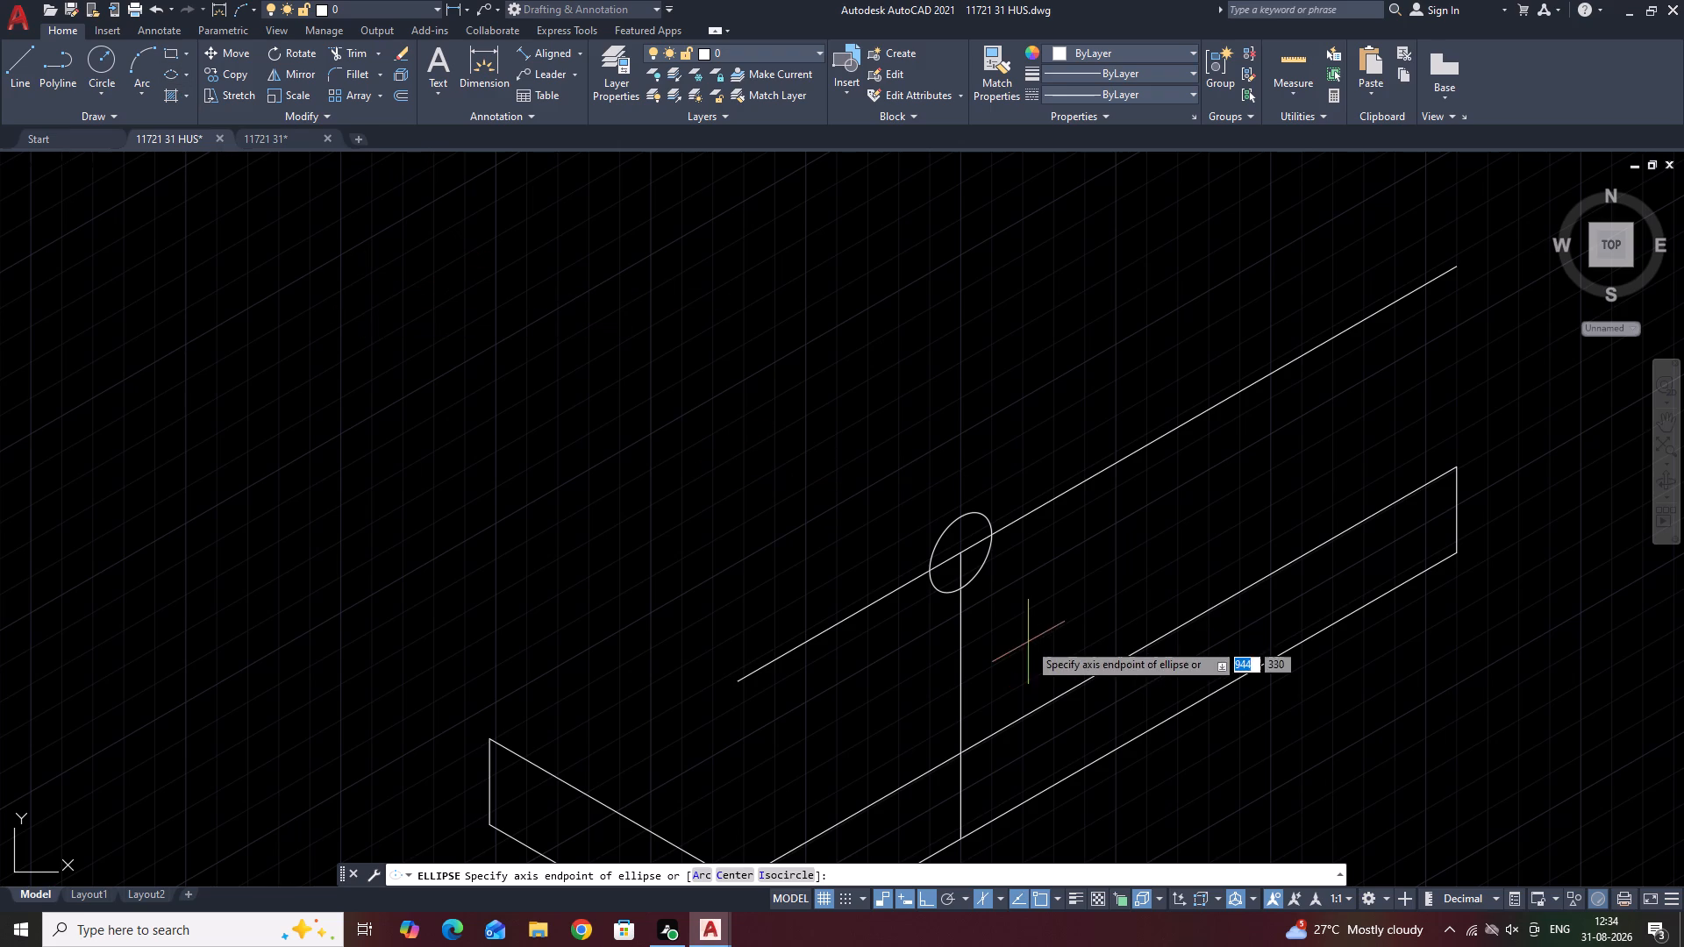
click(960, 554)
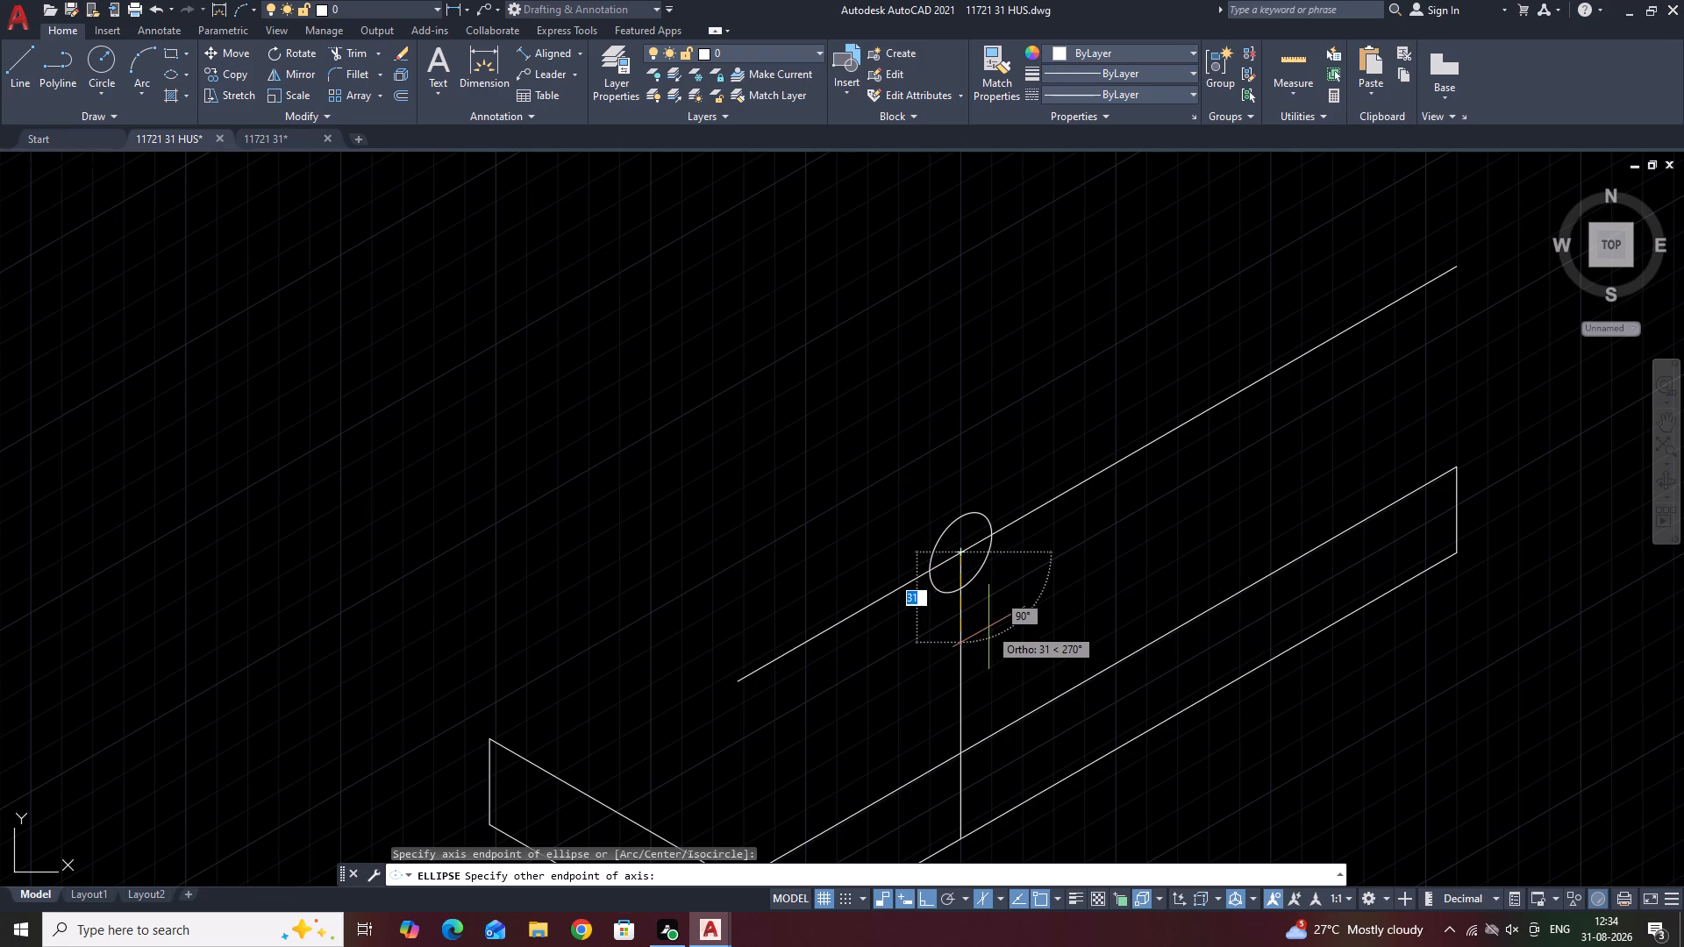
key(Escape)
Draw an isocircle of radius 30 mm centred on the top end of the vertical line, concentric with the small isocircle.
key(space)
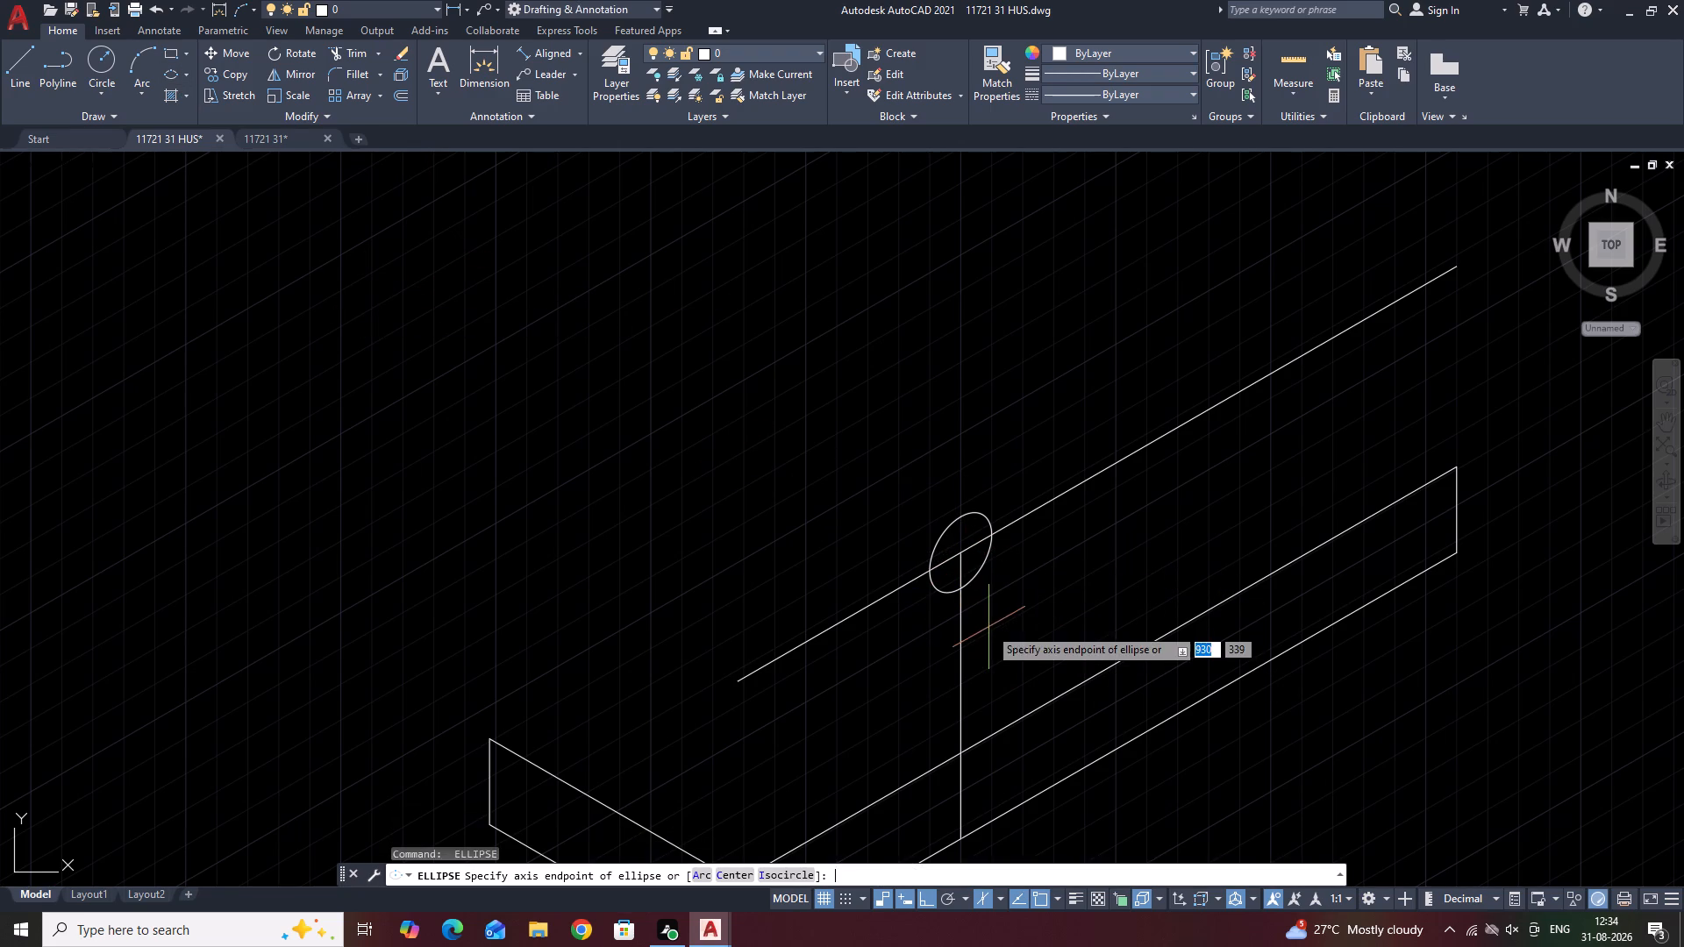
click(781, 873)
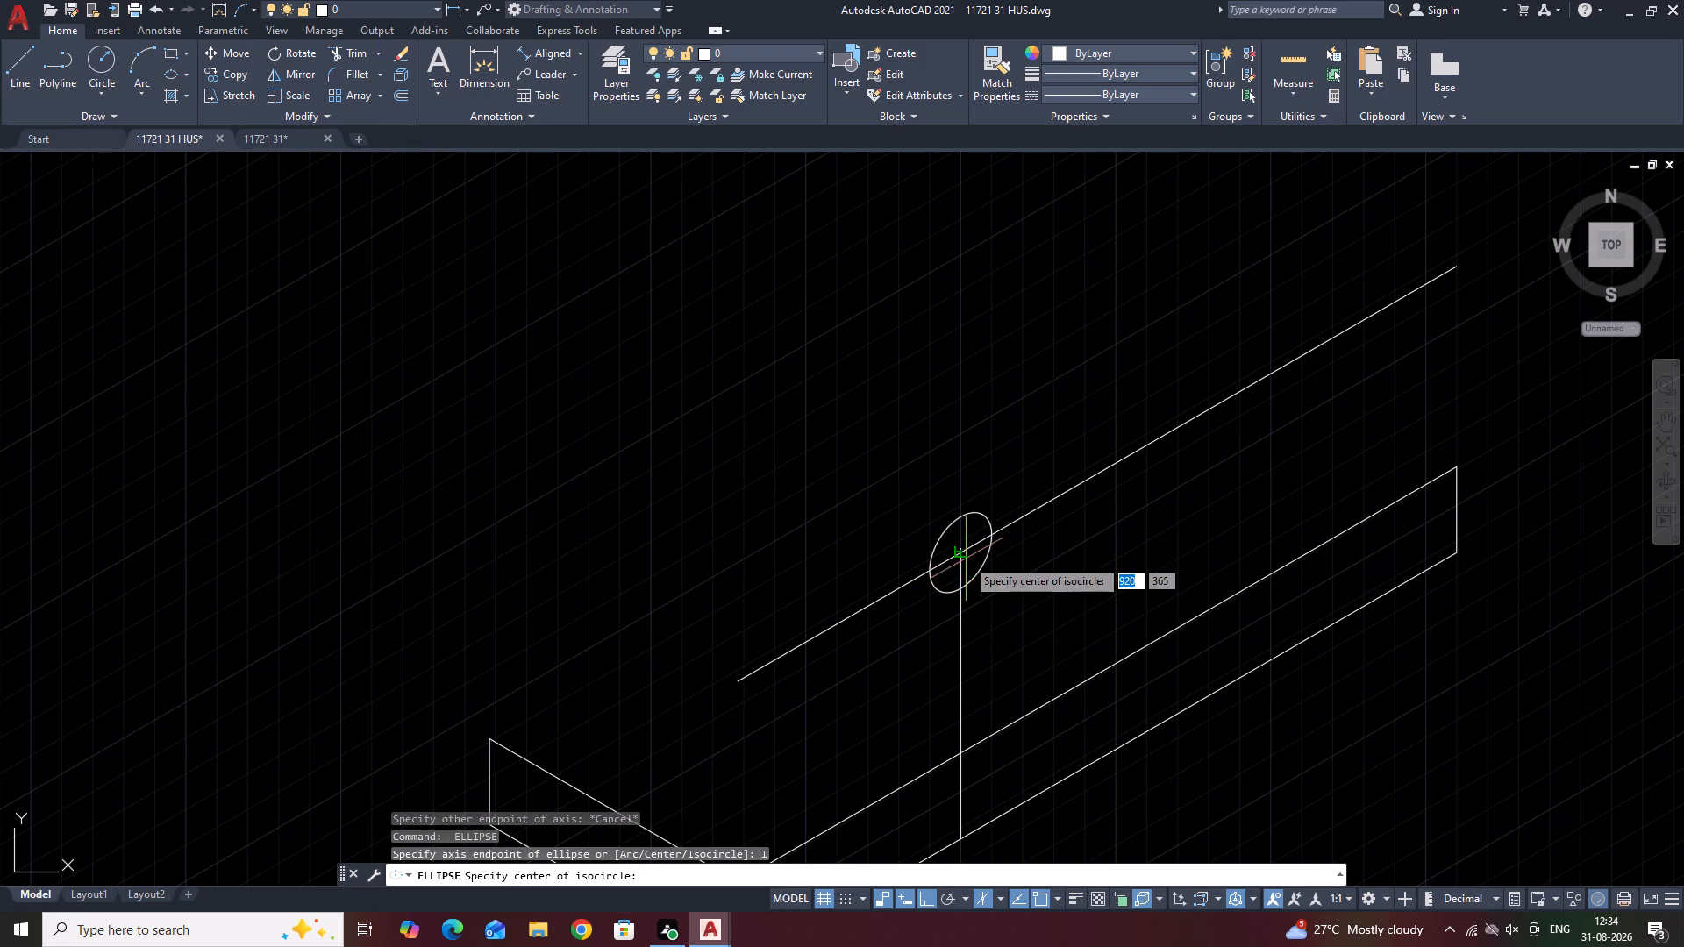
click(960, 556)
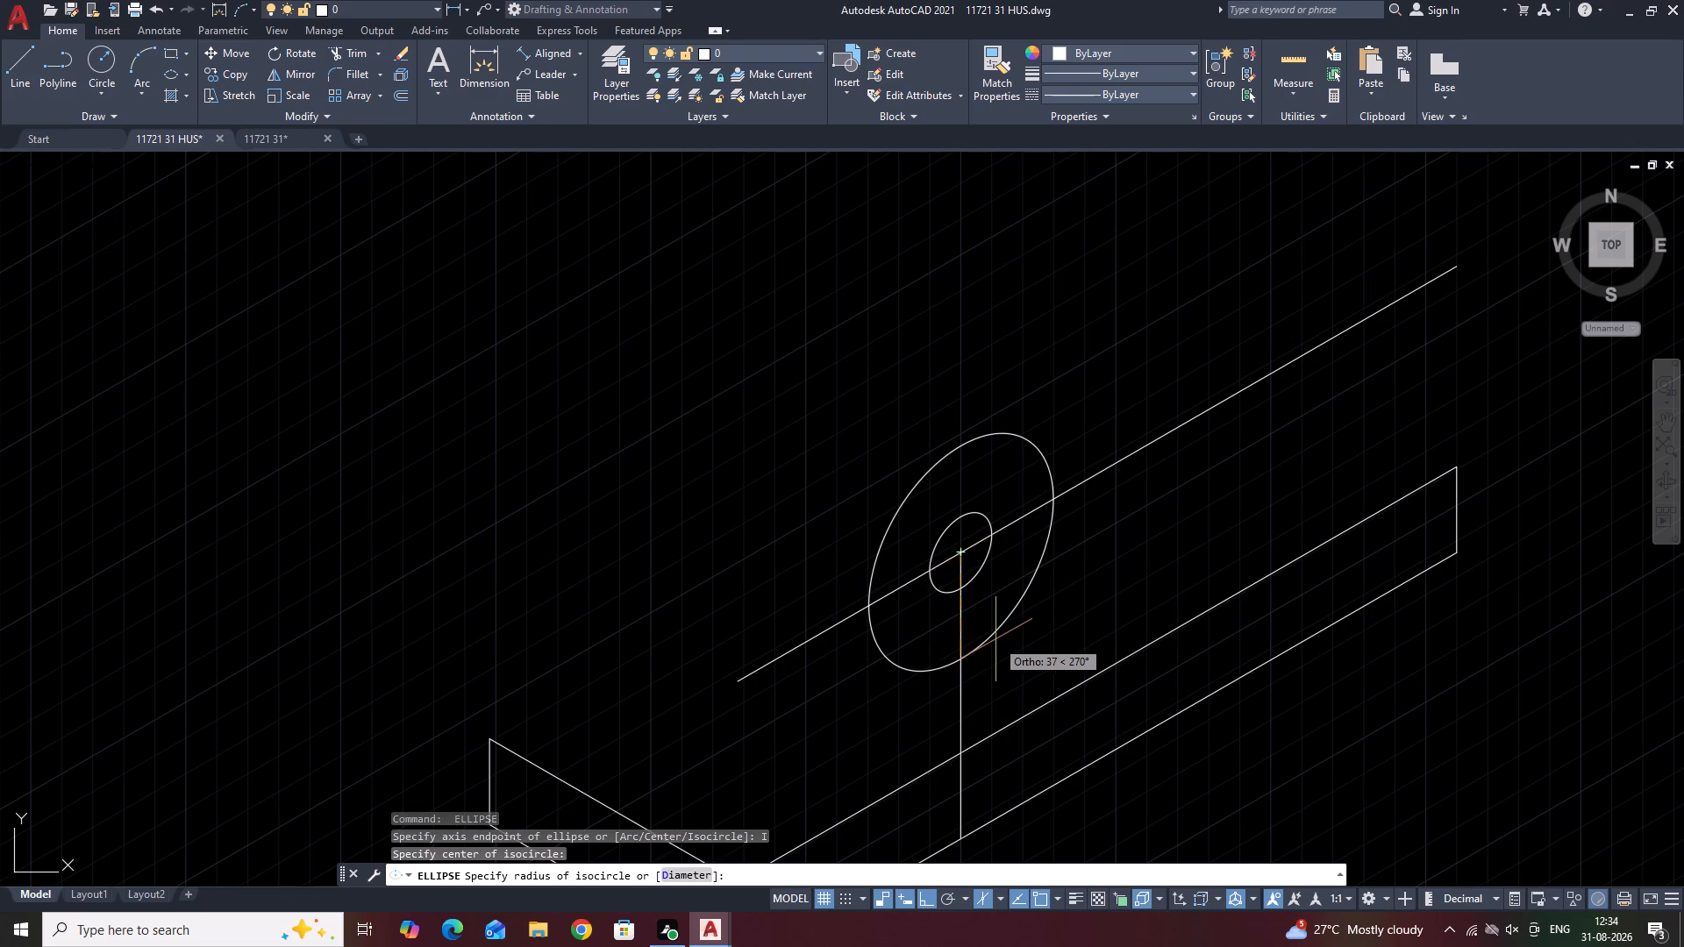
text(30)
key(Return)
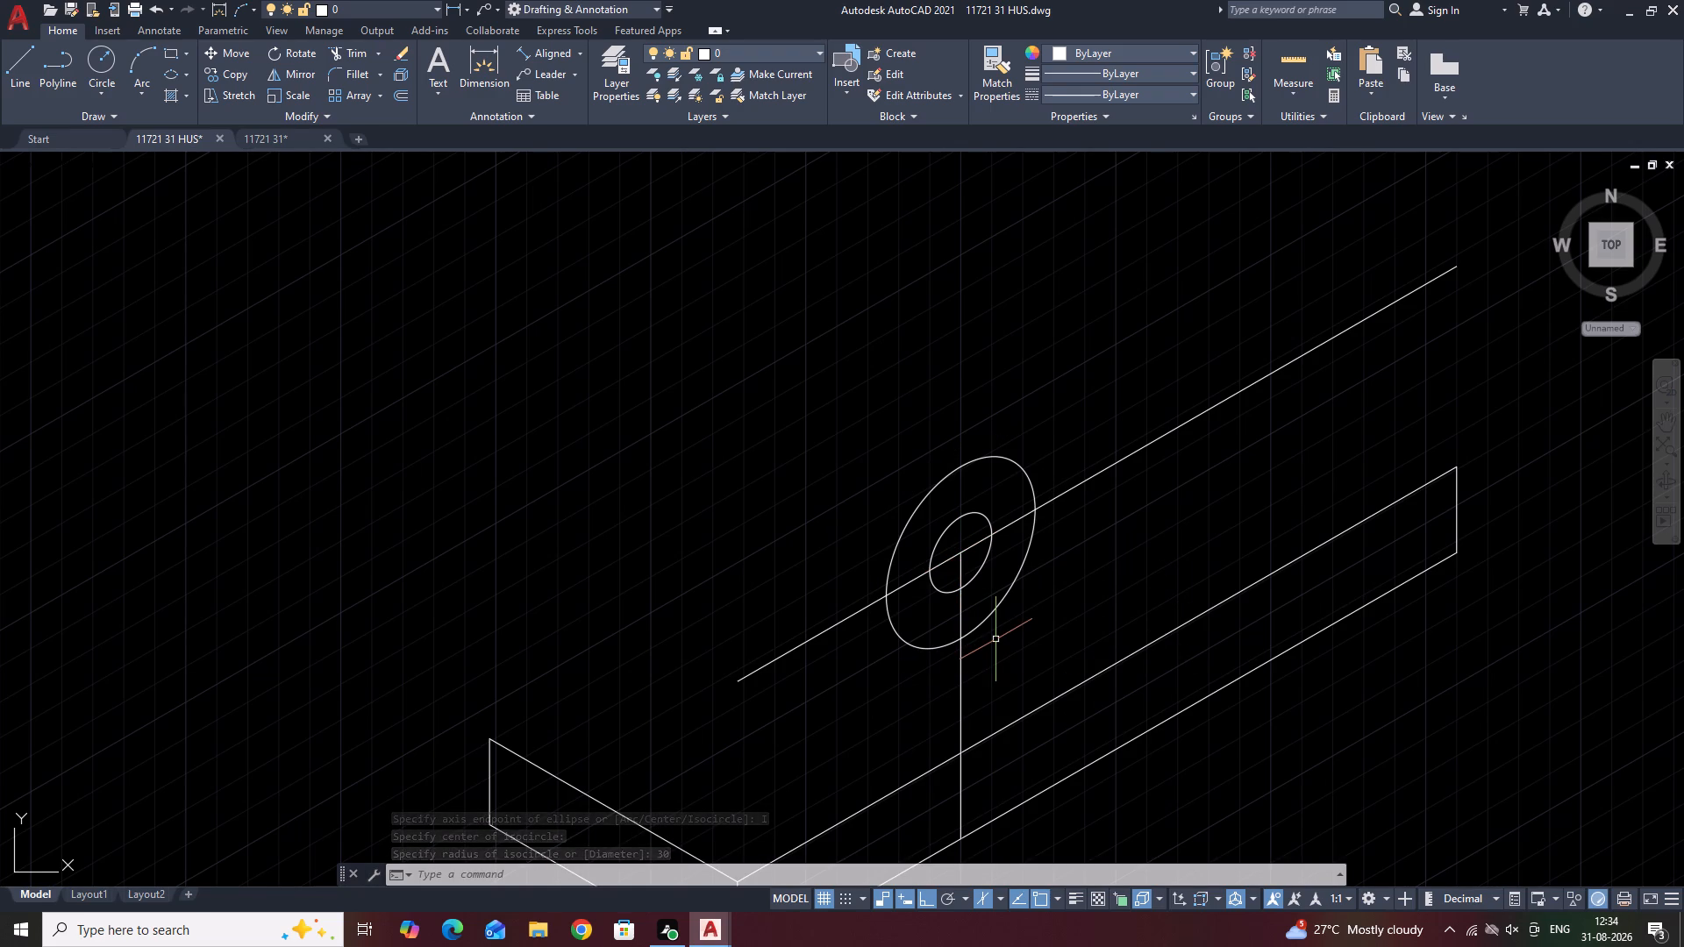
Draw an outer isocircle of radius 55 mm around the same centre at the top end of the vertical line.
key(space)
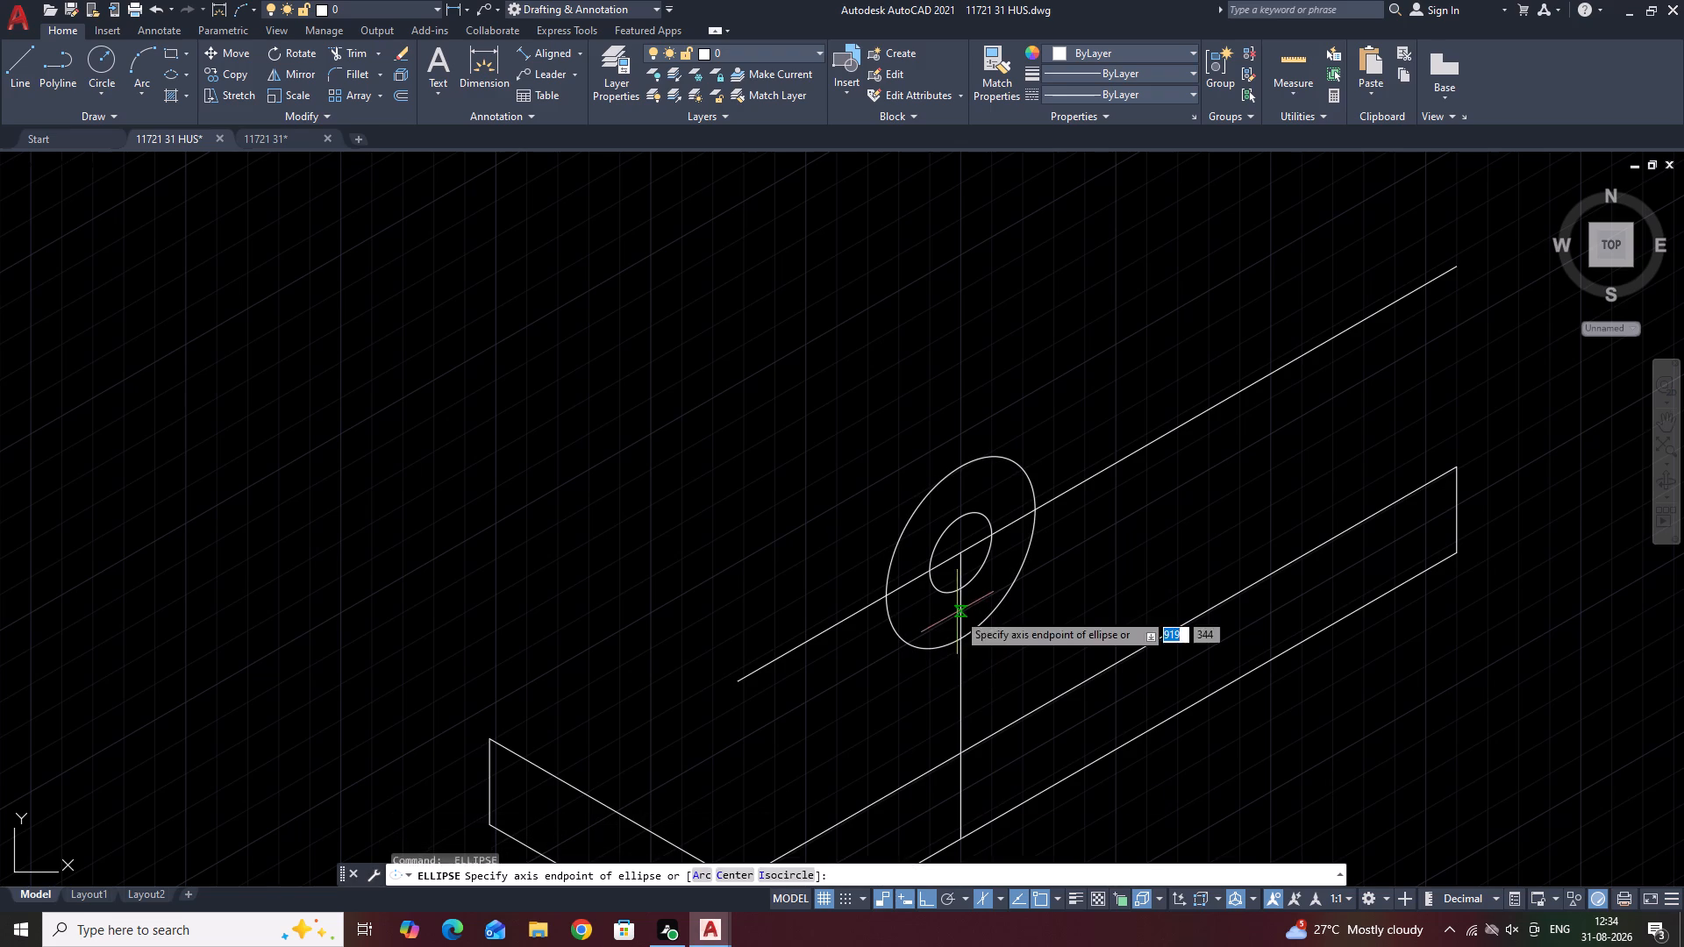
click(780, 876)
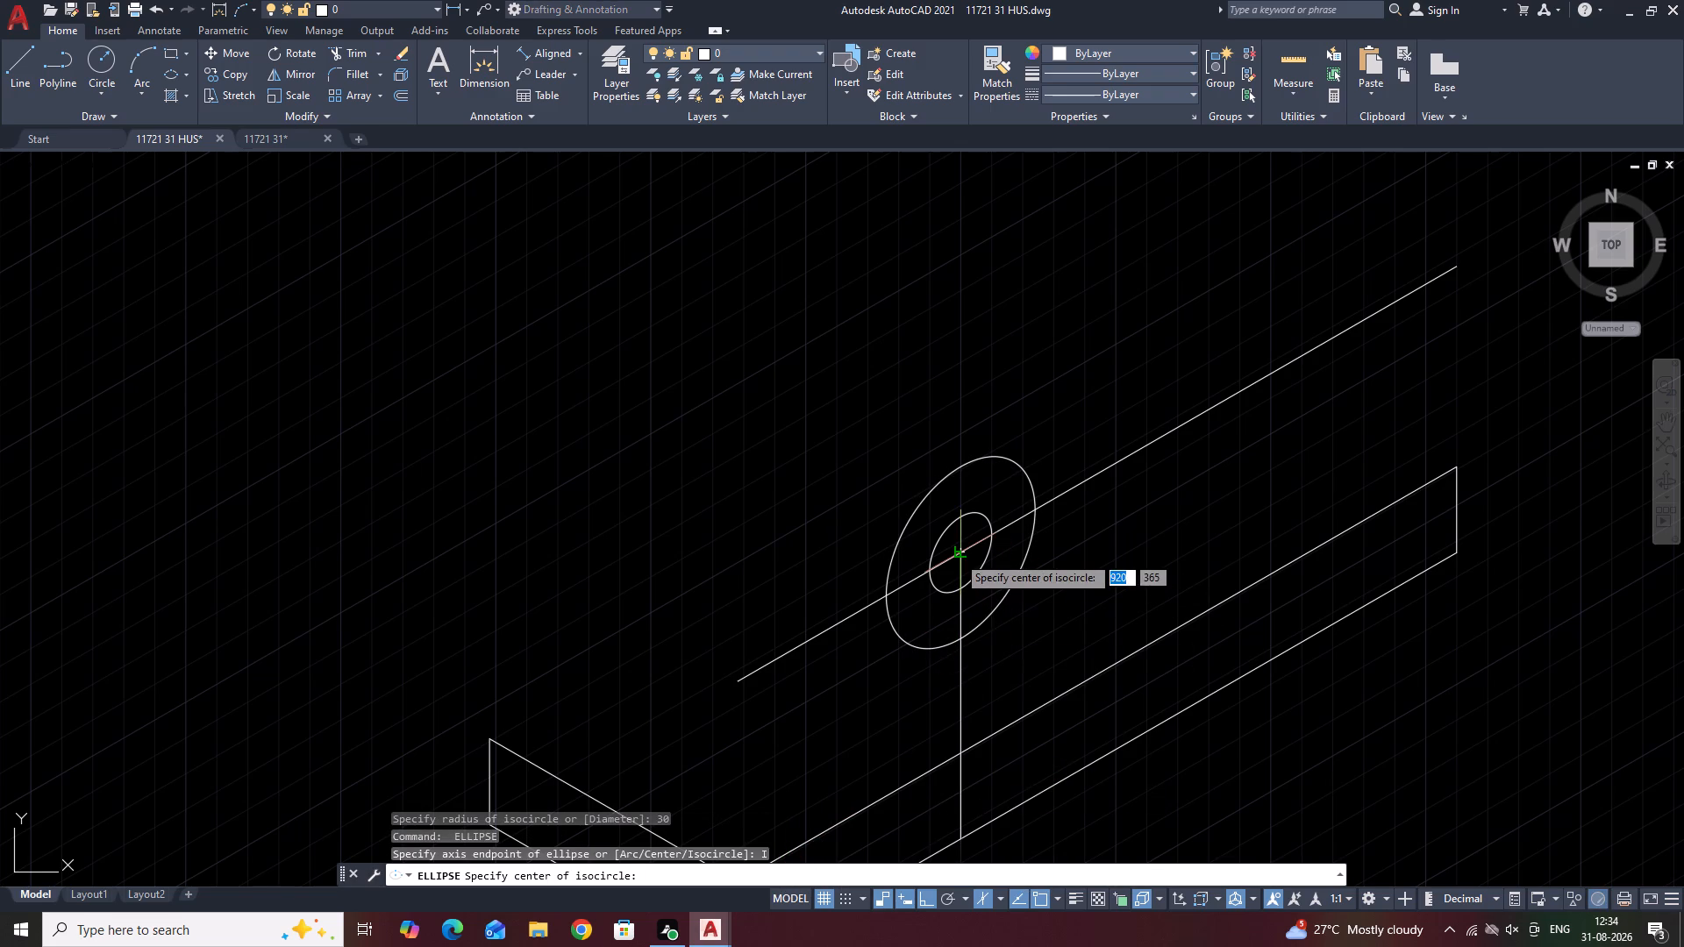
click(957, 554)
text(36)
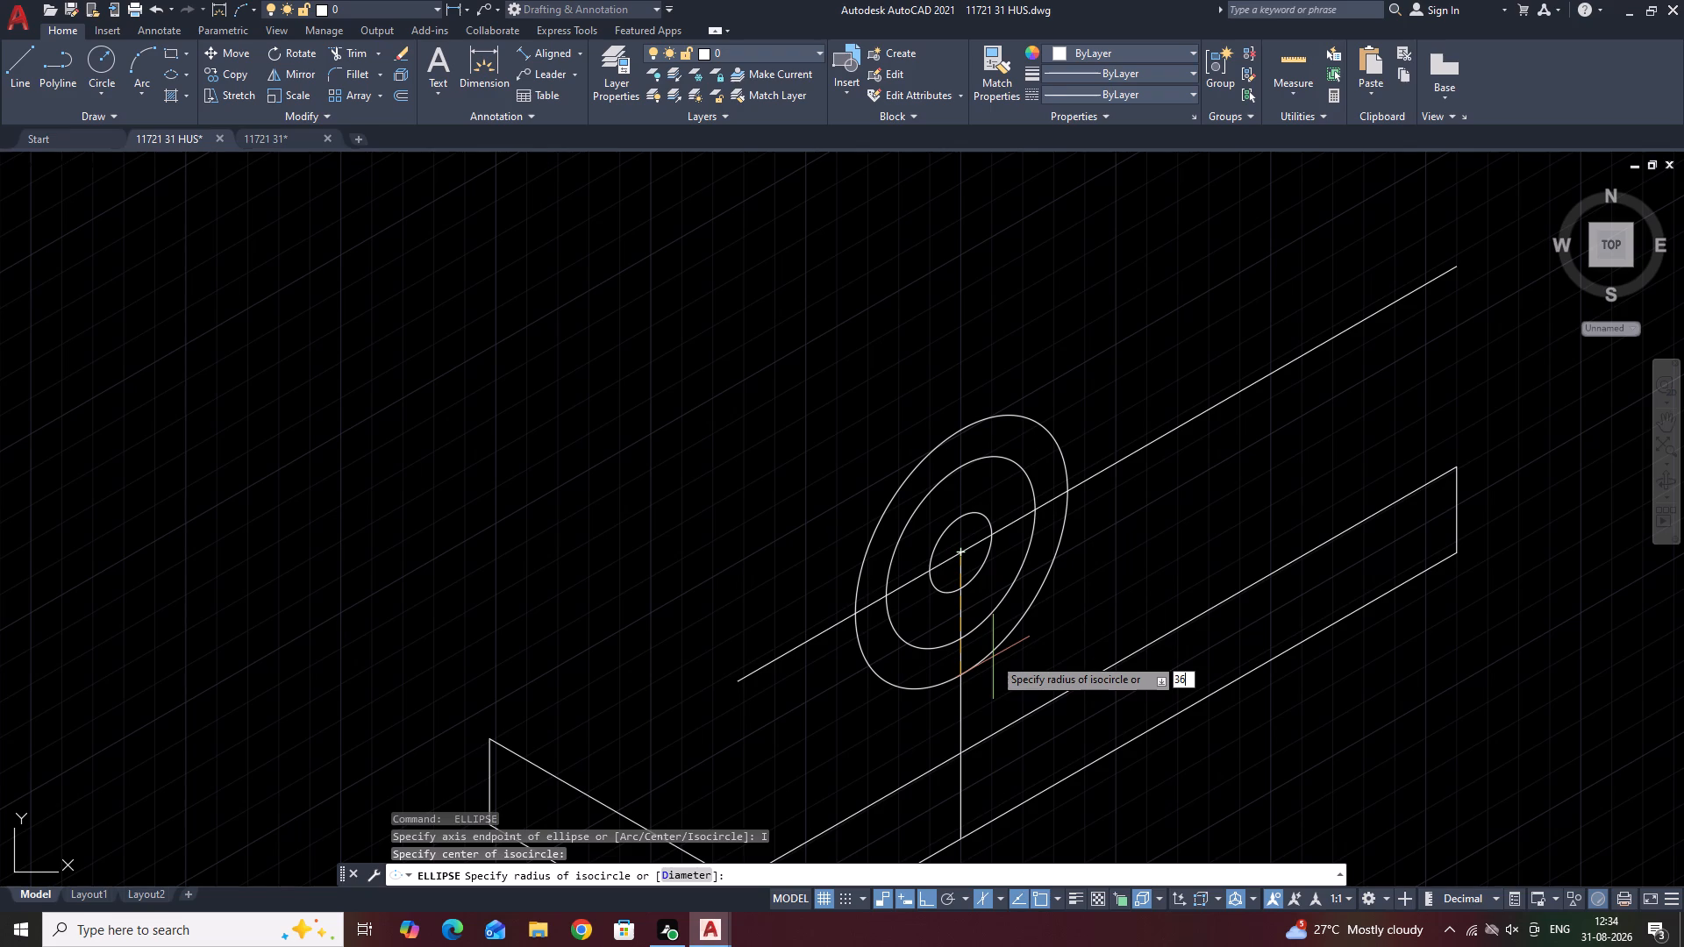
key(BackSpace)
key(BackSpace)
text(55)
key(Return)
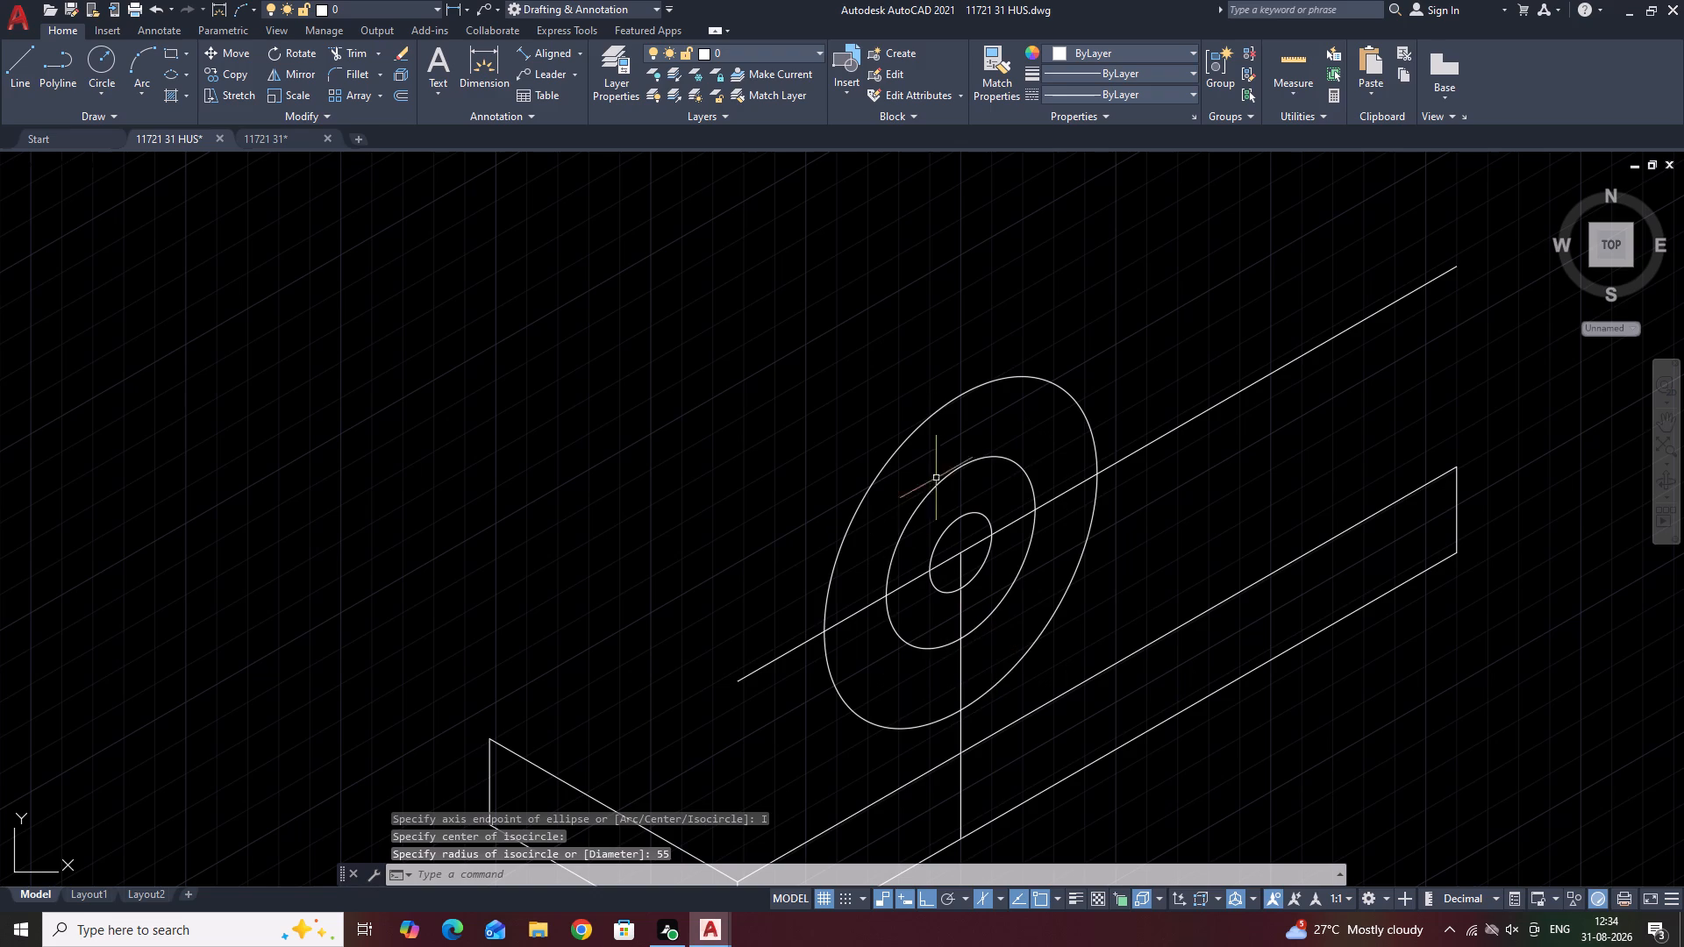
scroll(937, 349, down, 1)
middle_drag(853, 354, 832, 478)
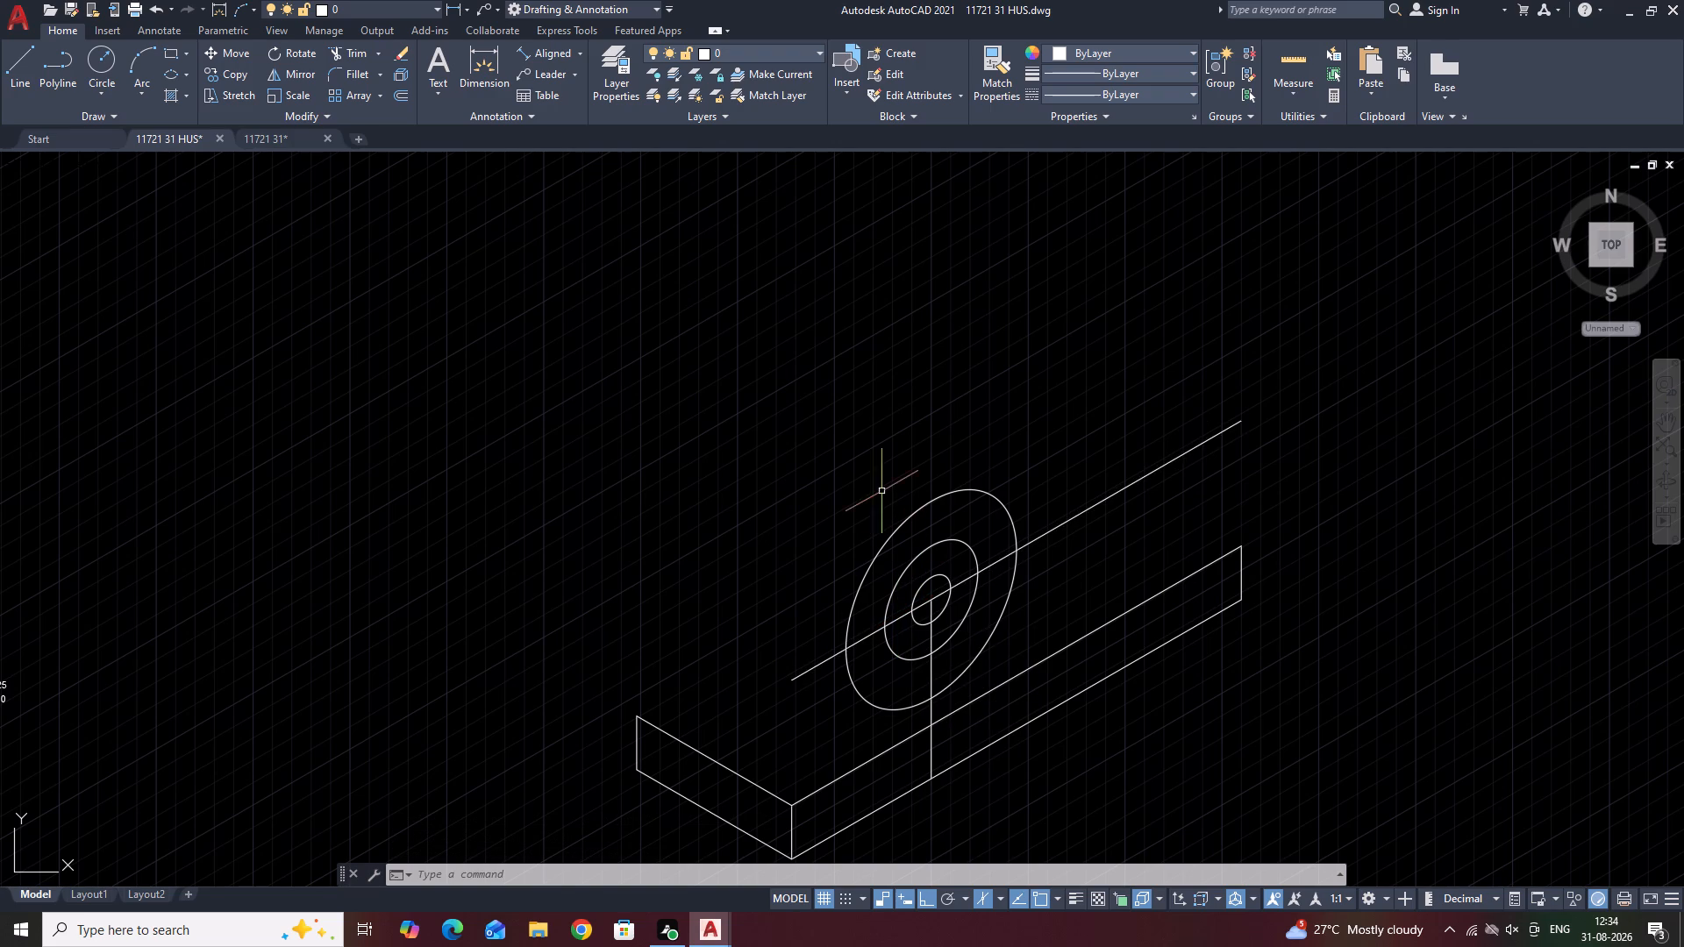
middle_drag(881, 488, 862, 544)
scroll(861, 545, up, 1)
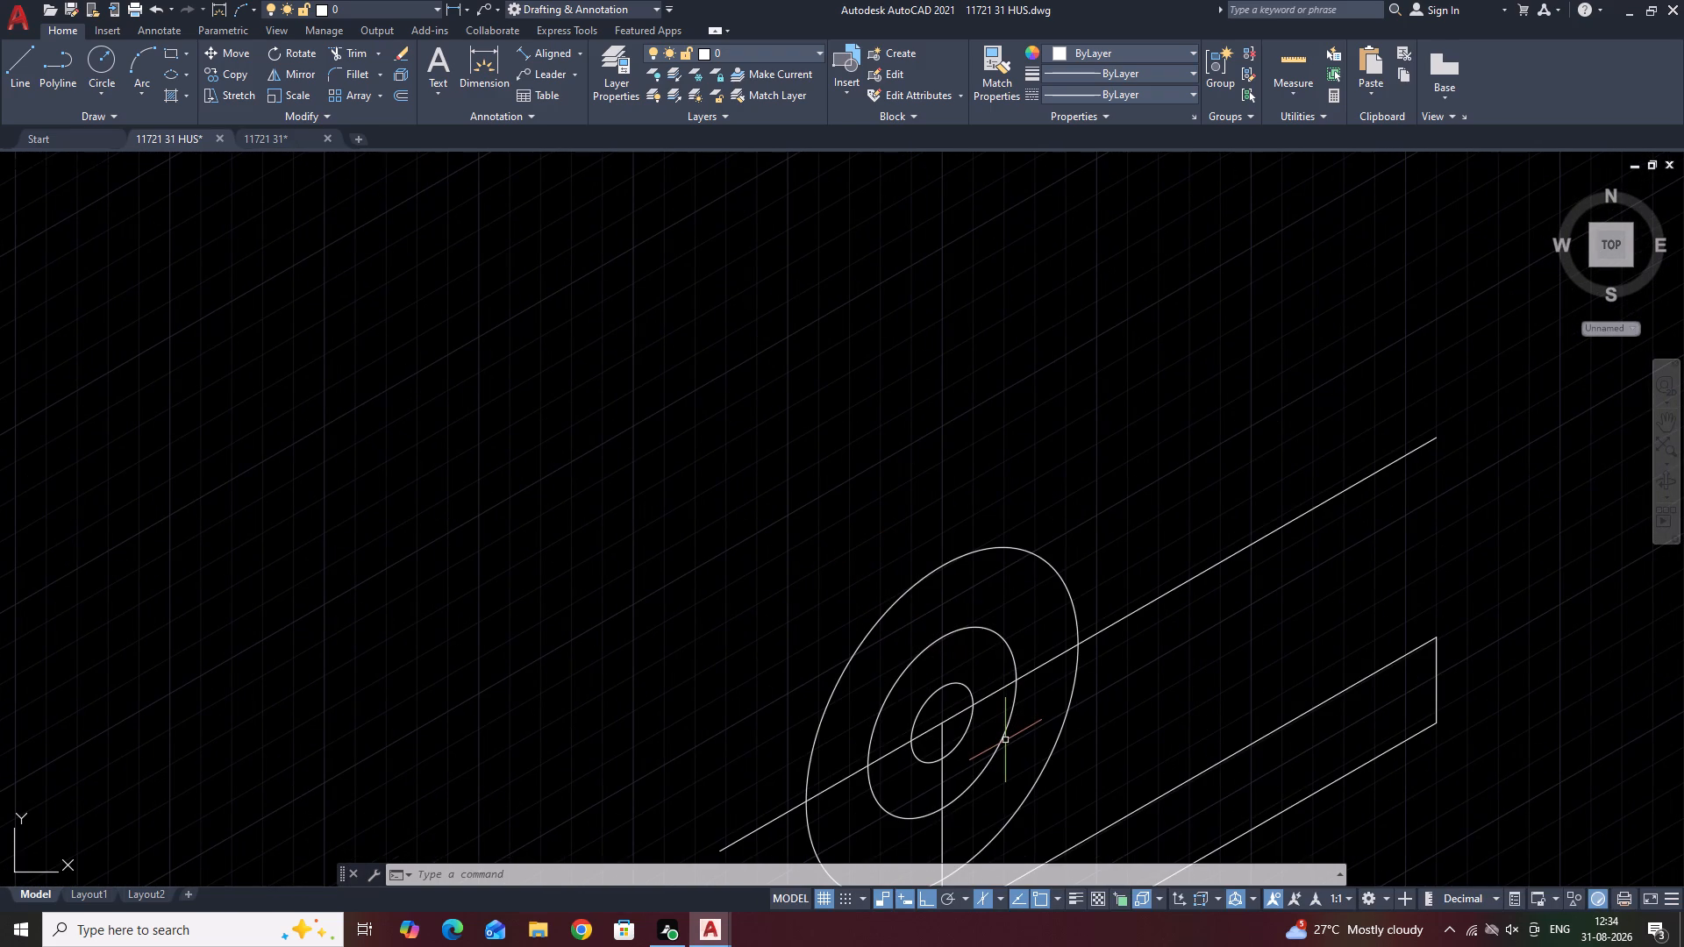
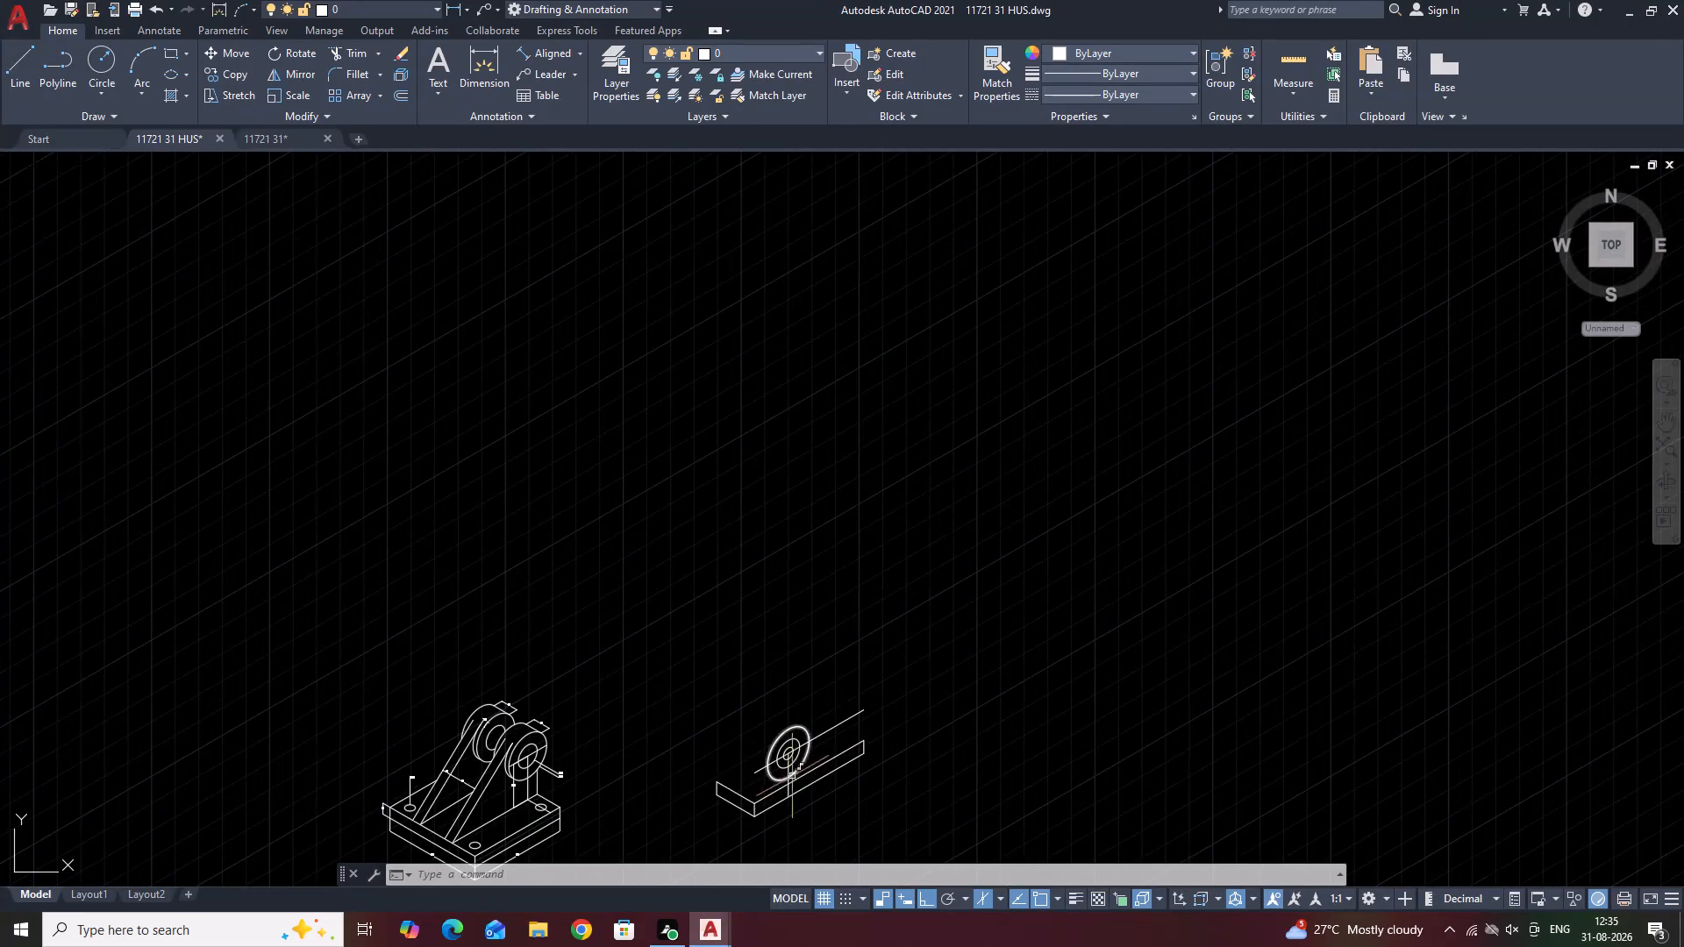
Draw a vertical line from where the middle ellipse's lower-left side meets the slanted centre line down past the base's top edge.
scroll(792, 776, up, 2)
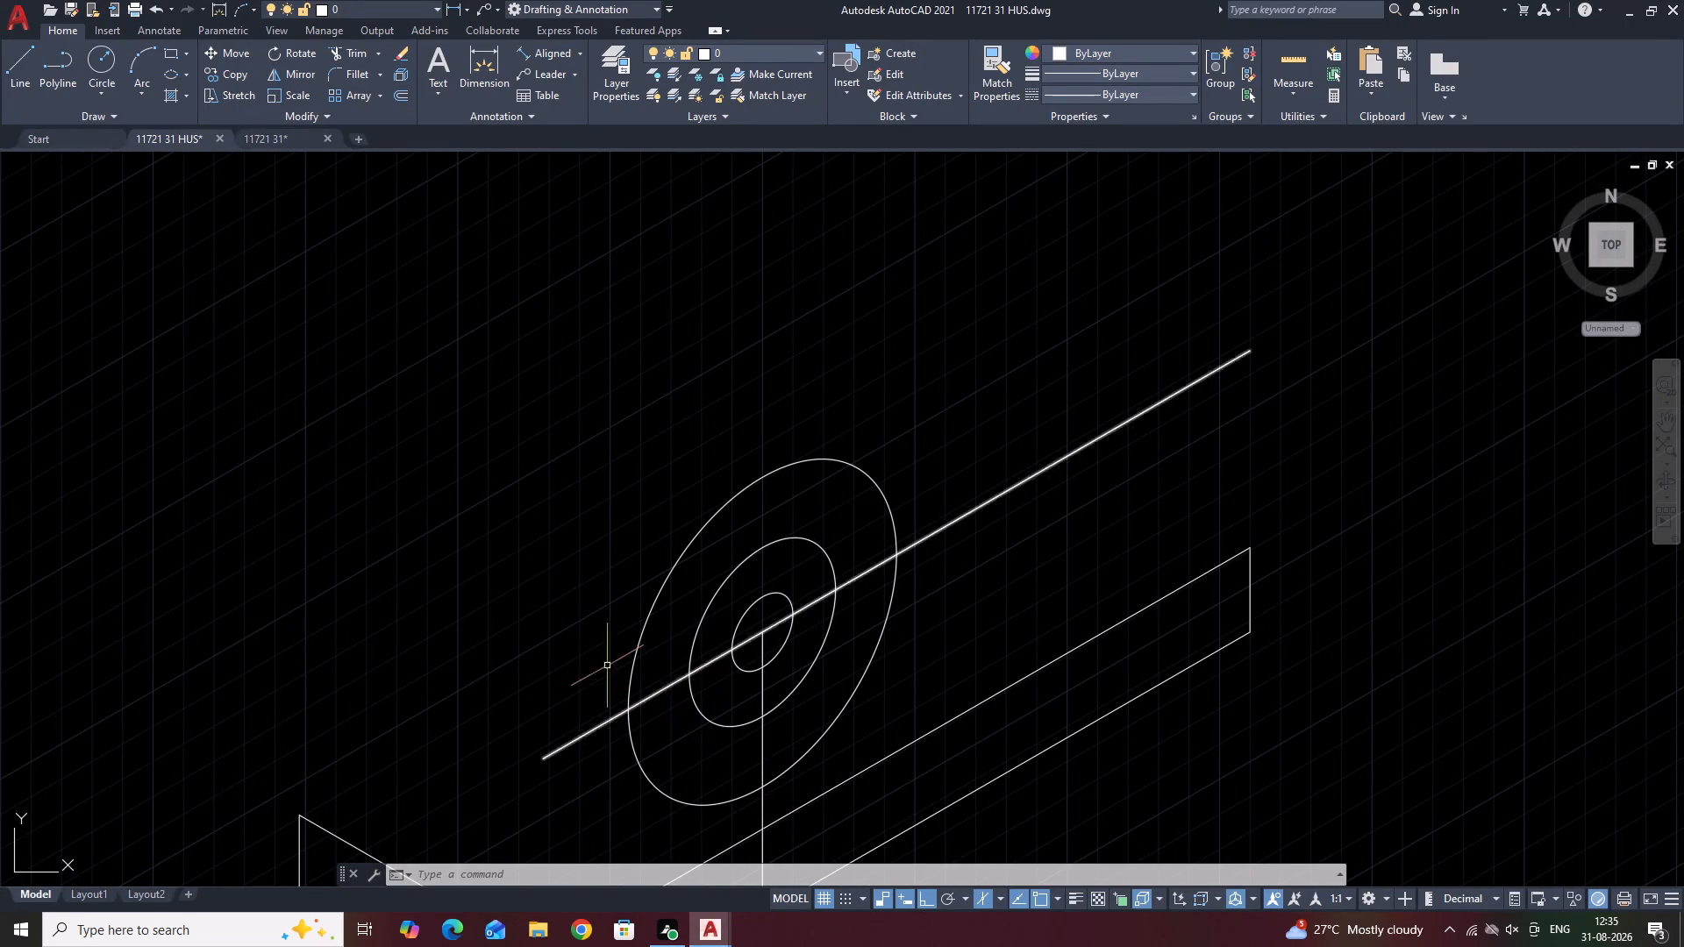
click(17, 61)
scroll(447, 344, down, 3)
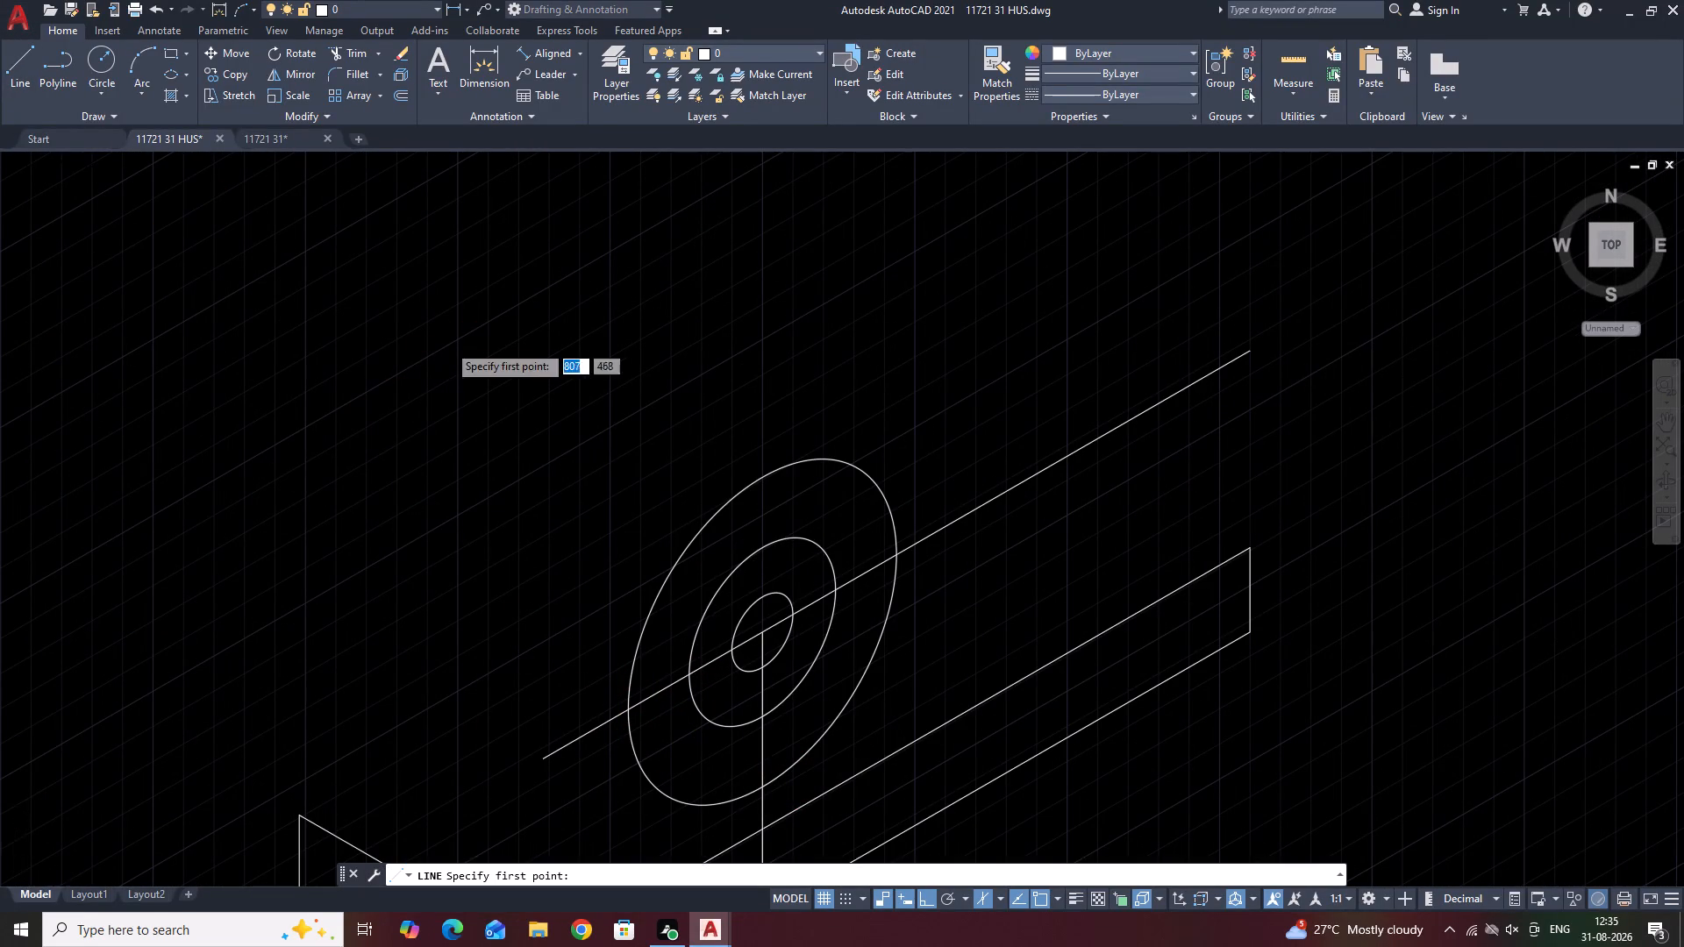
scroll(458, 345, down, 1)
scroll(533, 423, up, 3)
click(460, 413)
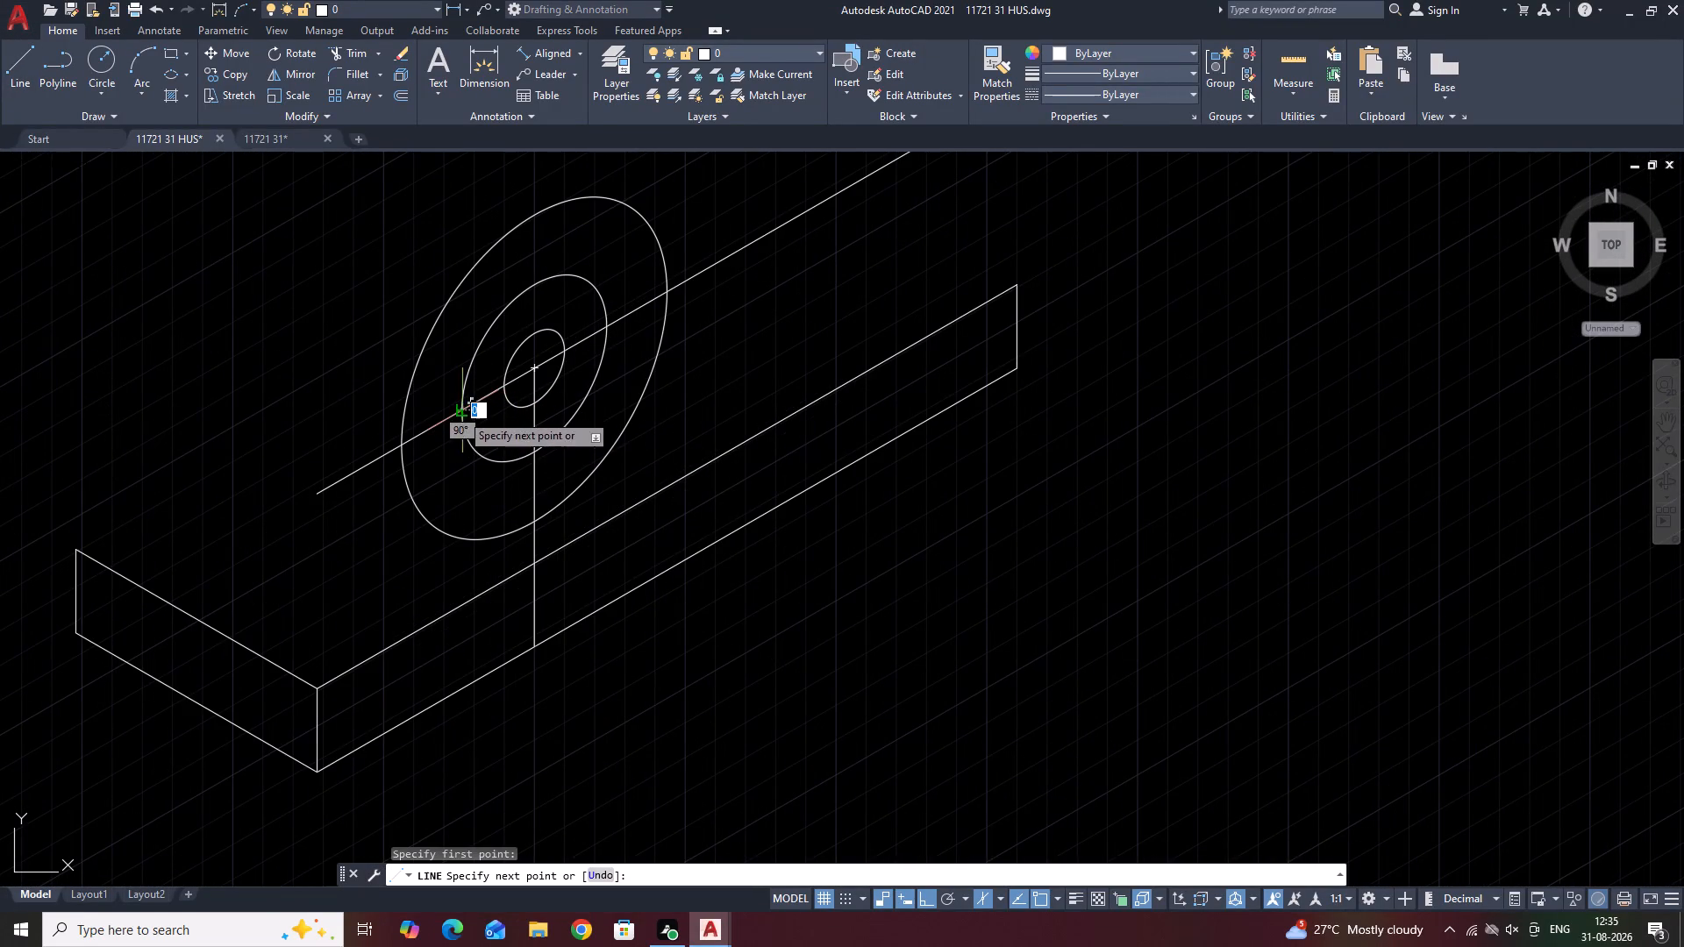
scroll(460, 611, up, 2)
click(468, 625)
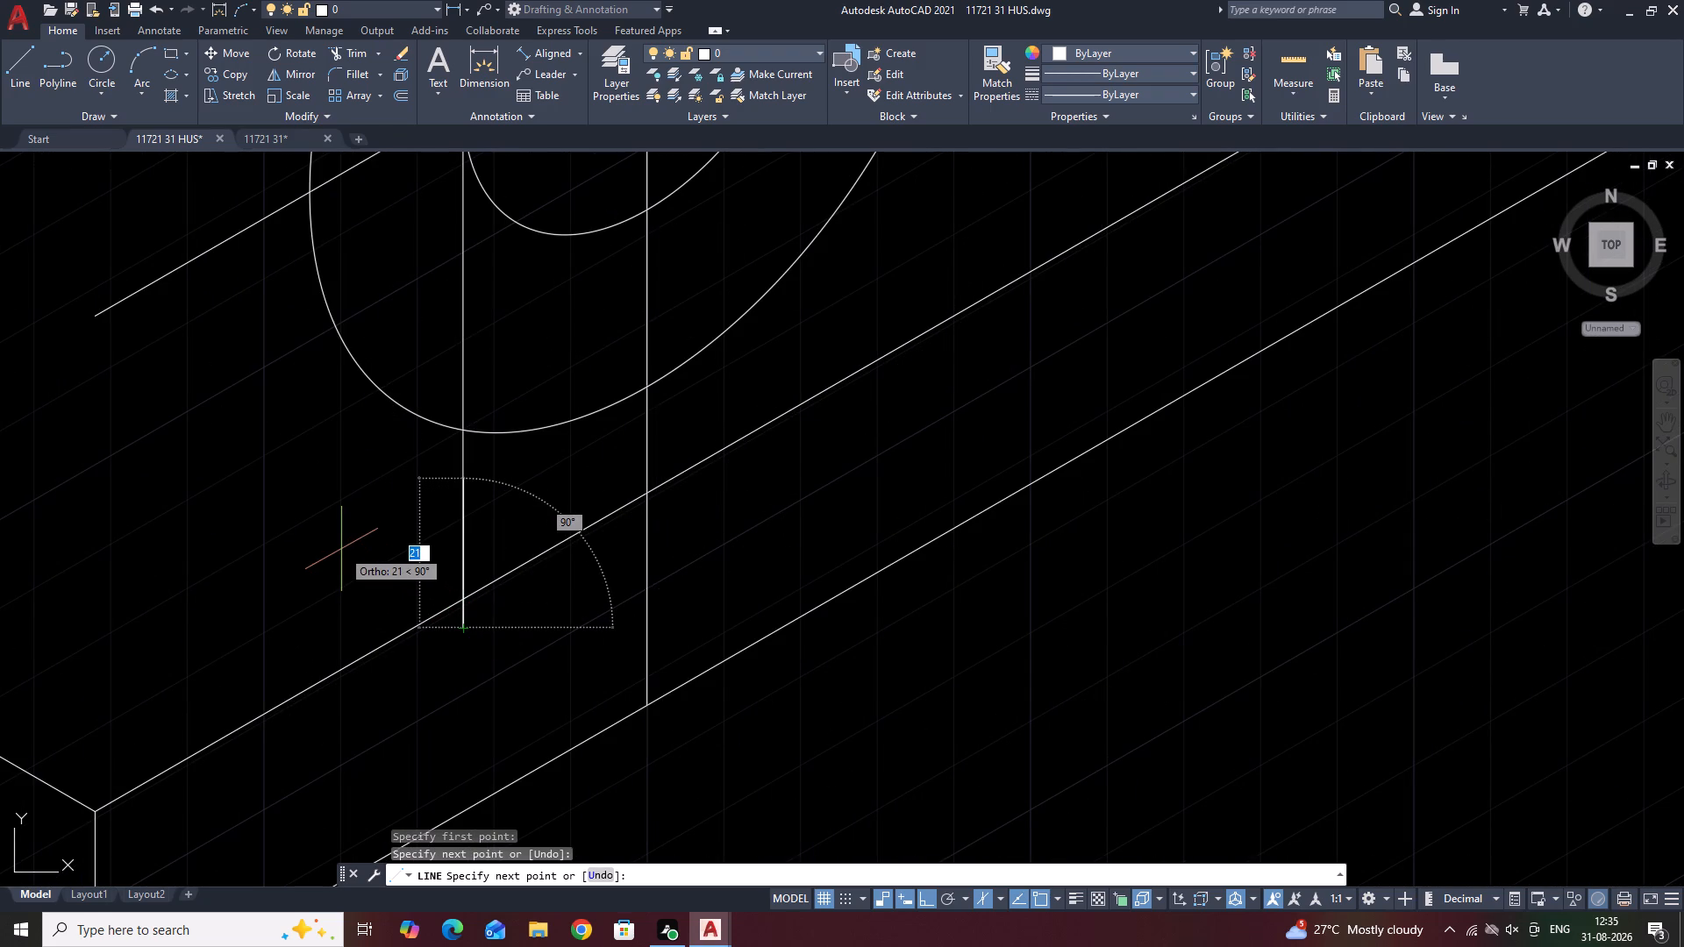
key(Escape)
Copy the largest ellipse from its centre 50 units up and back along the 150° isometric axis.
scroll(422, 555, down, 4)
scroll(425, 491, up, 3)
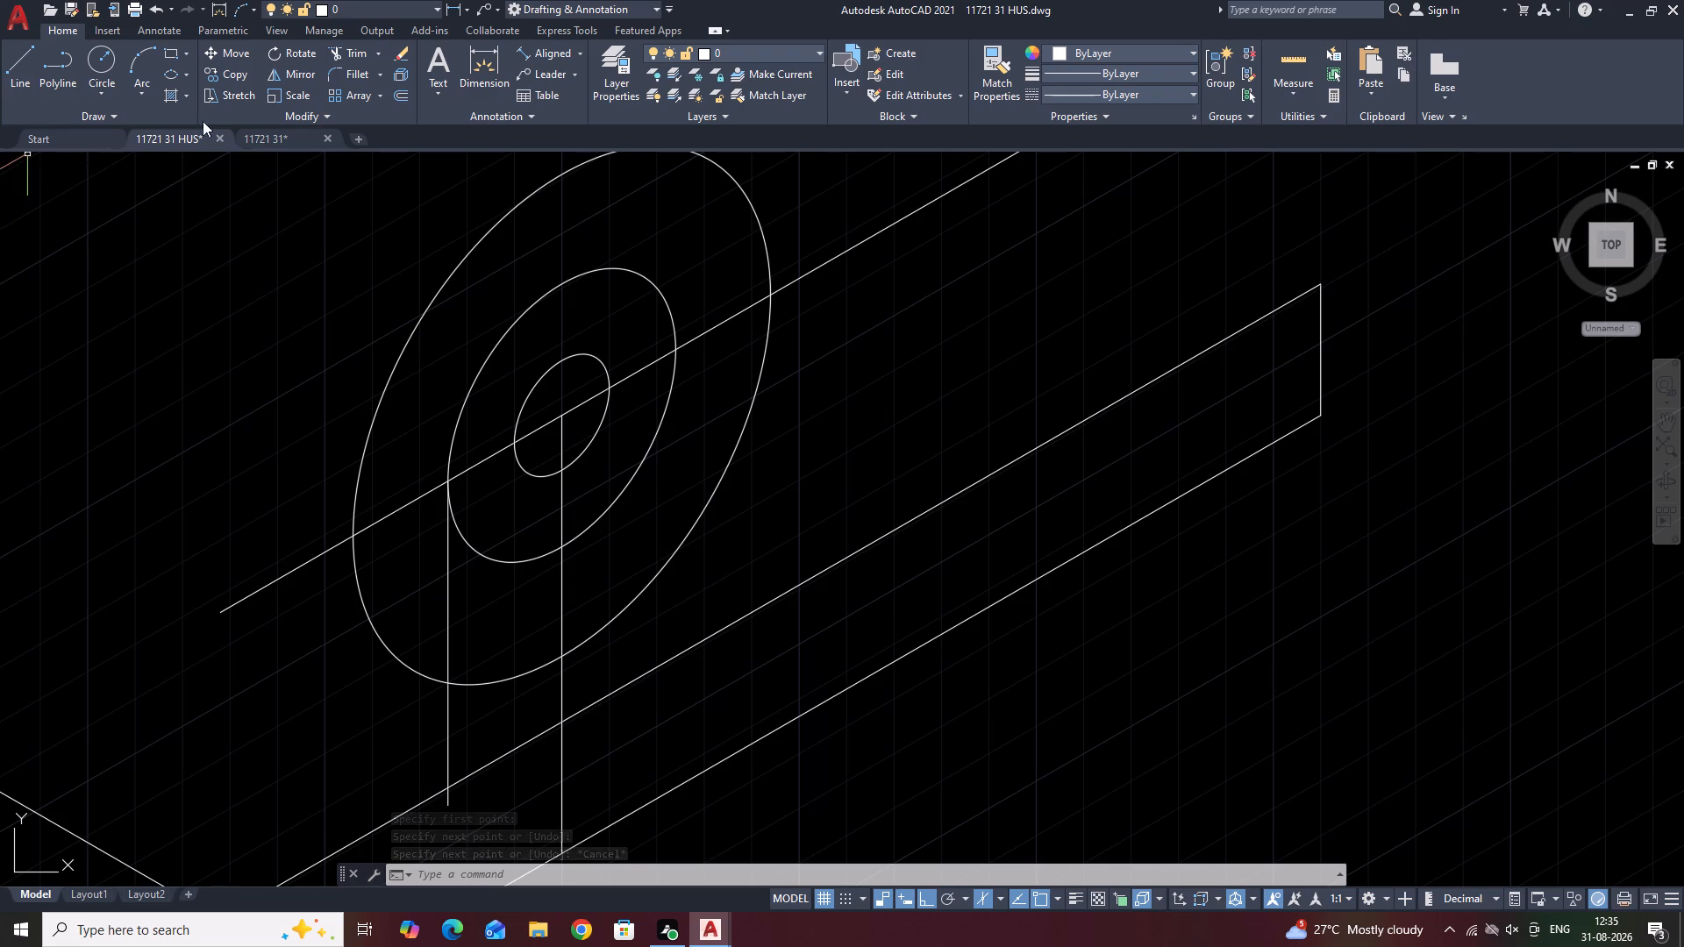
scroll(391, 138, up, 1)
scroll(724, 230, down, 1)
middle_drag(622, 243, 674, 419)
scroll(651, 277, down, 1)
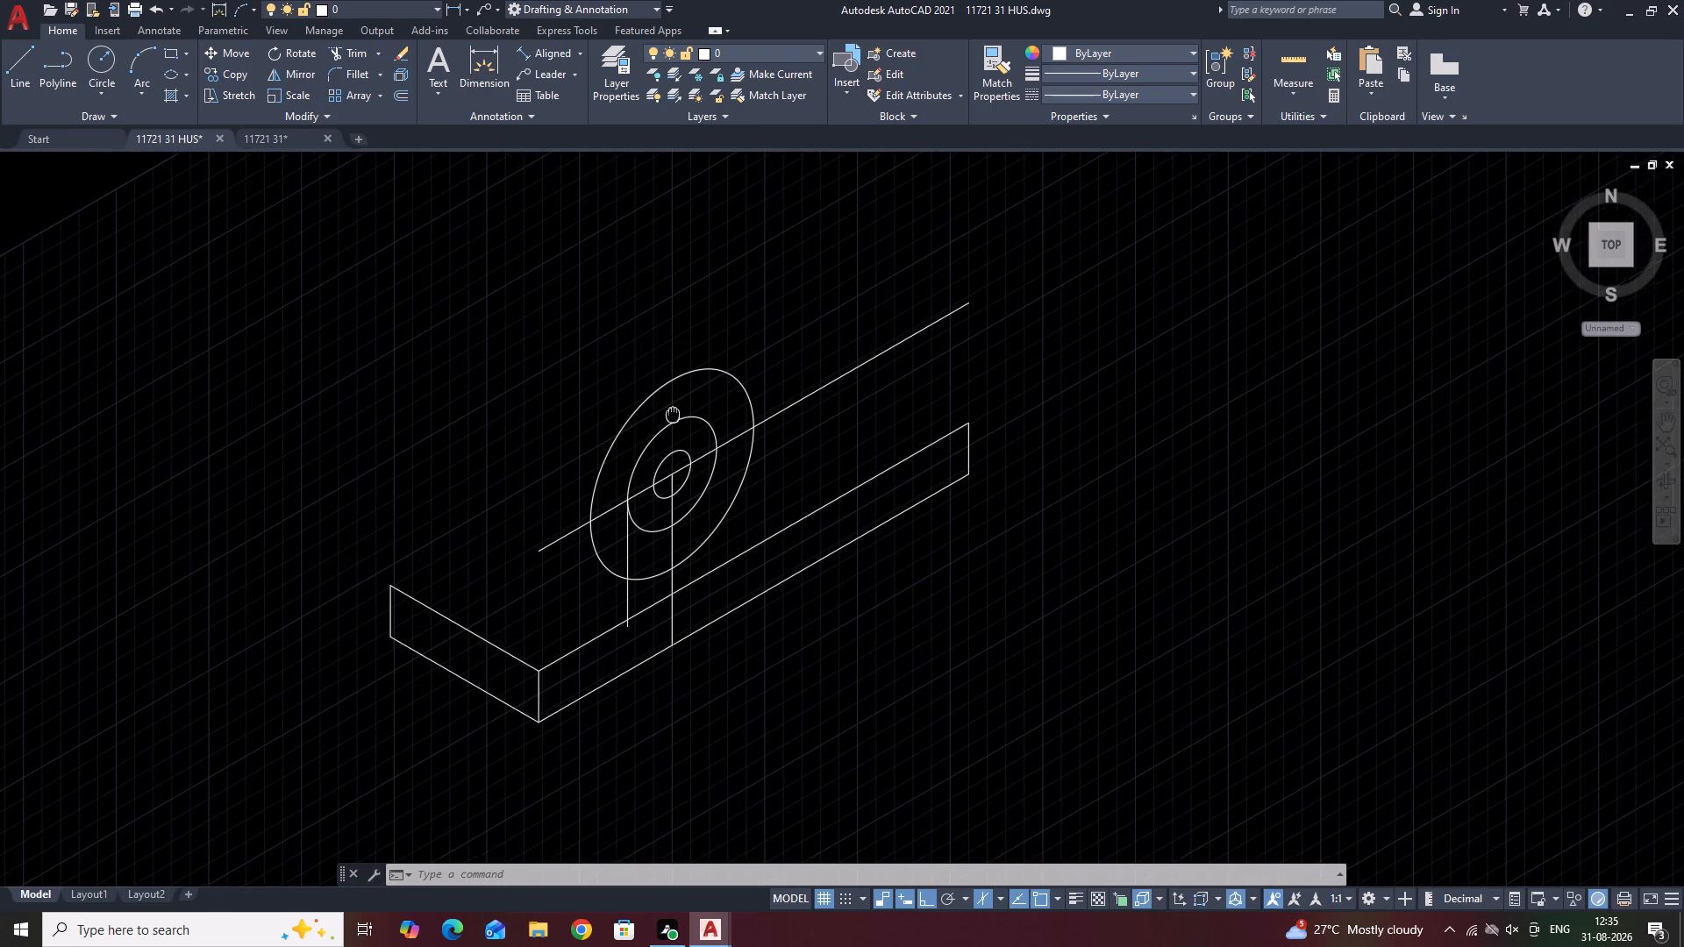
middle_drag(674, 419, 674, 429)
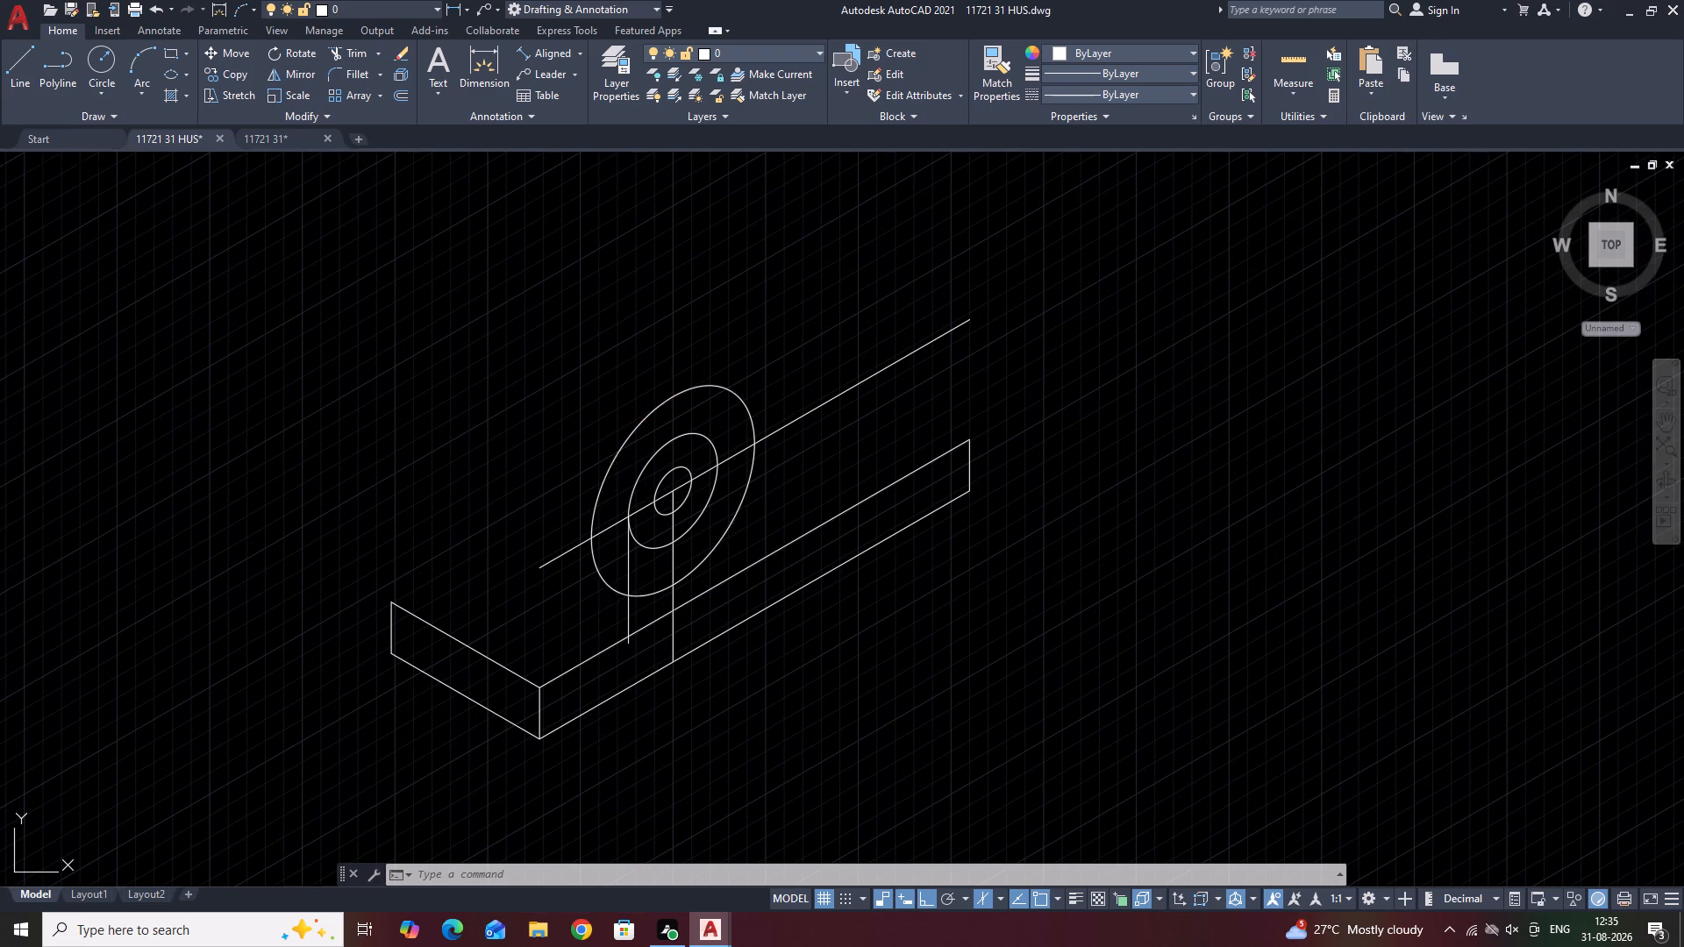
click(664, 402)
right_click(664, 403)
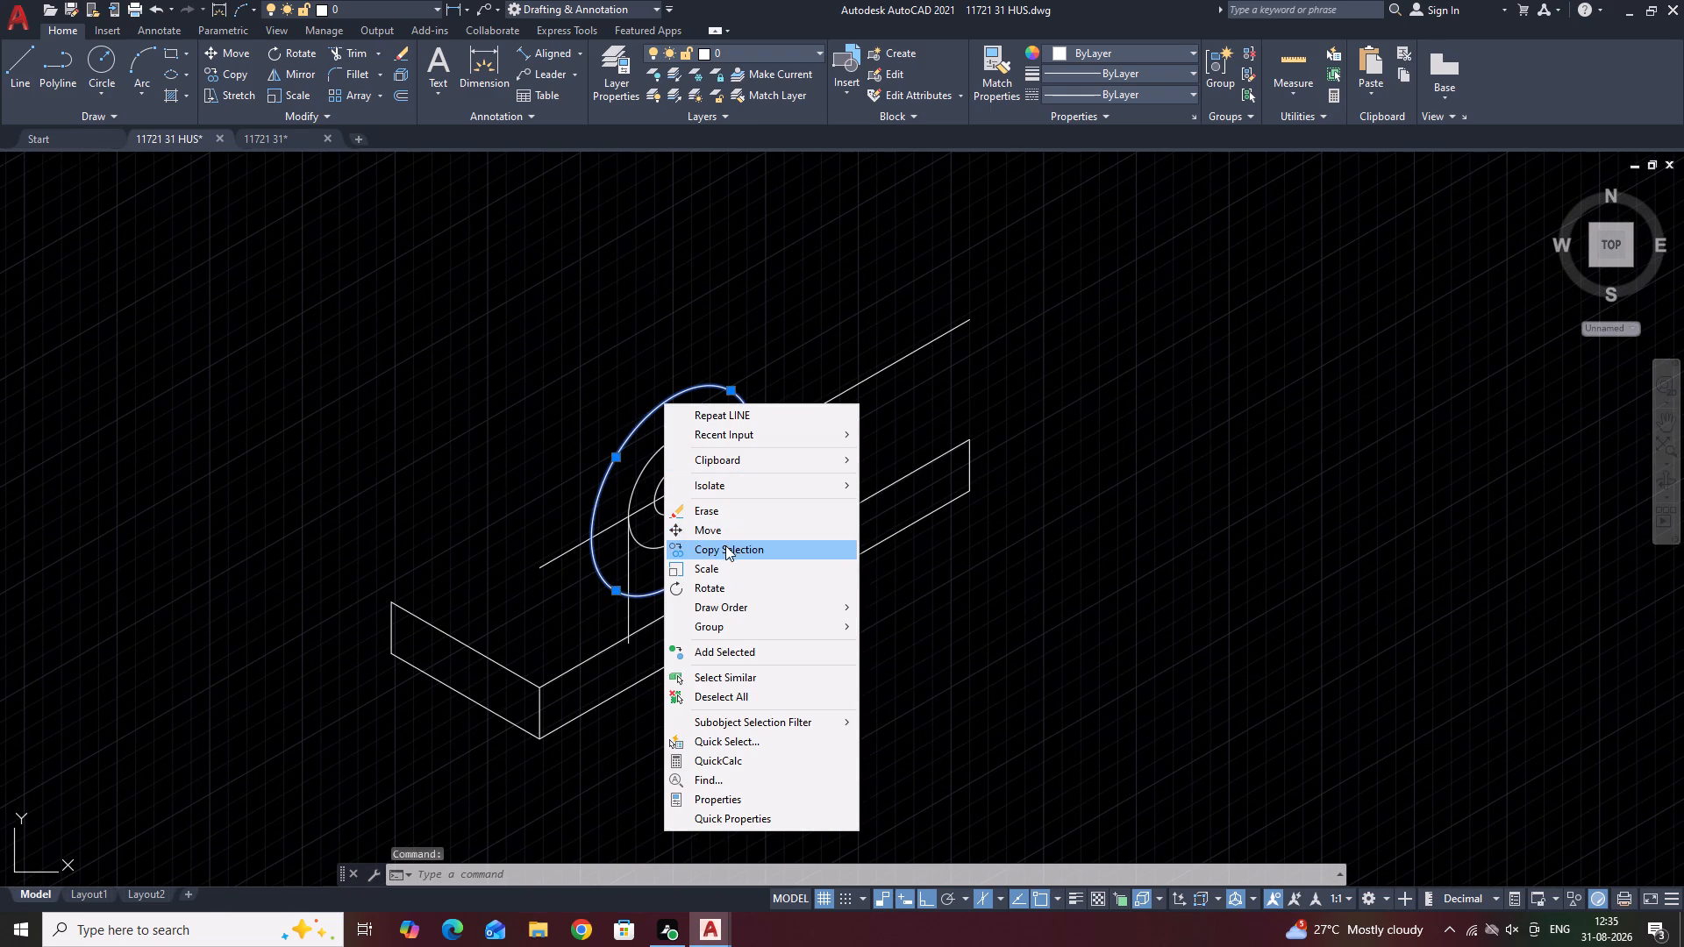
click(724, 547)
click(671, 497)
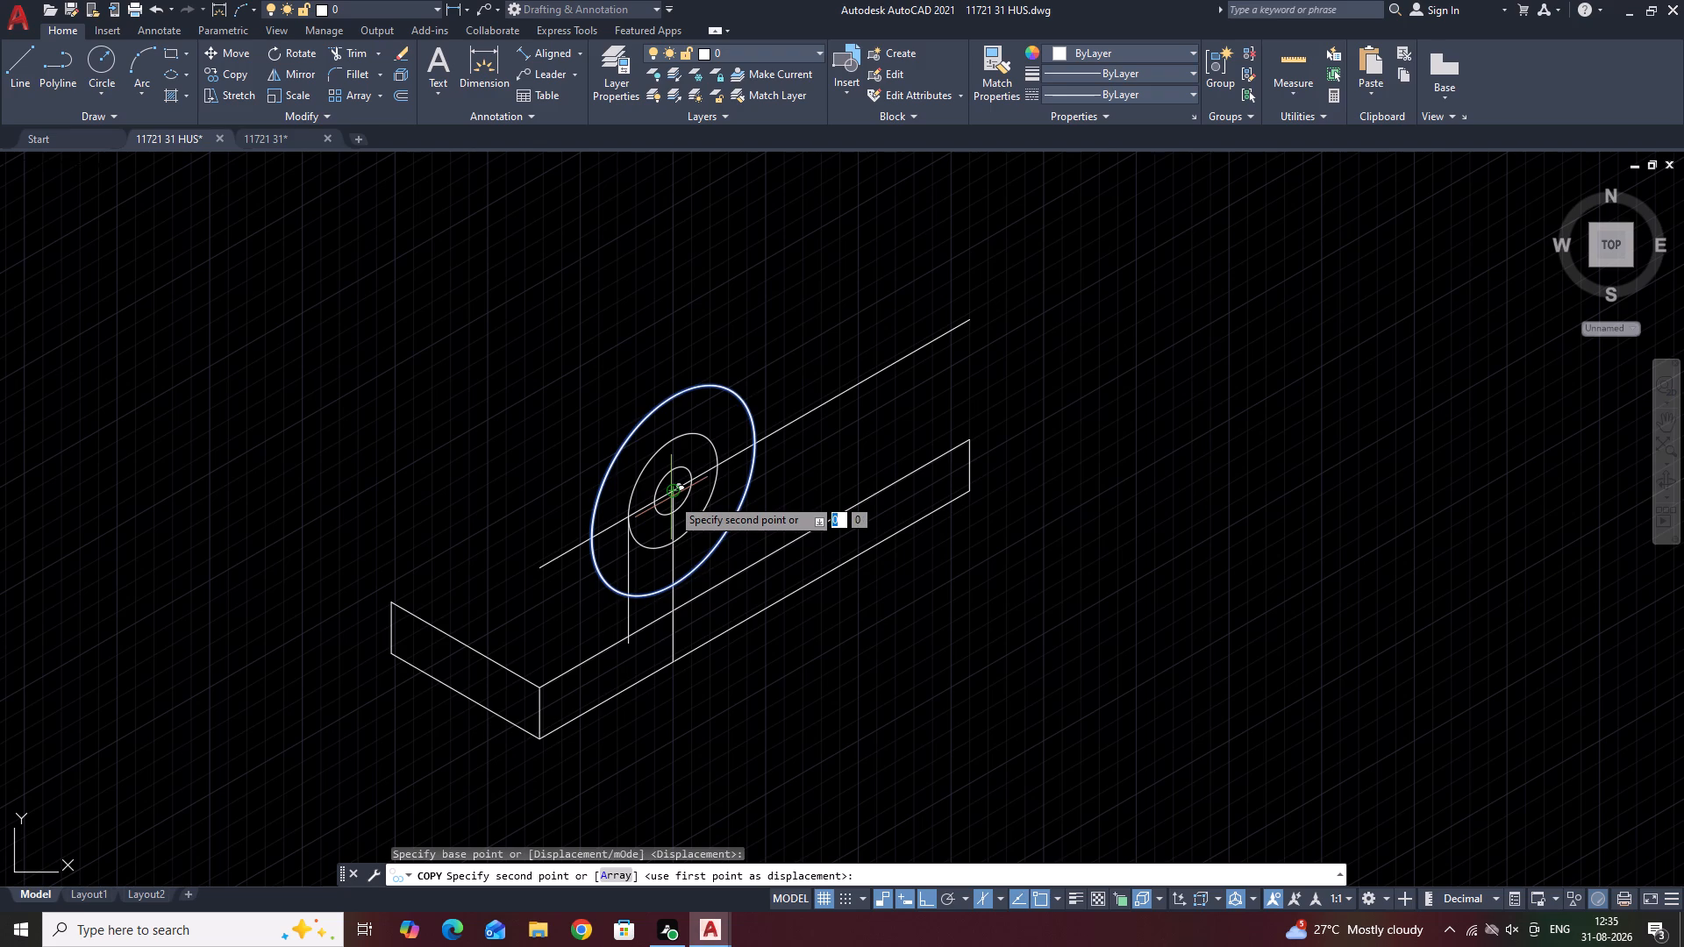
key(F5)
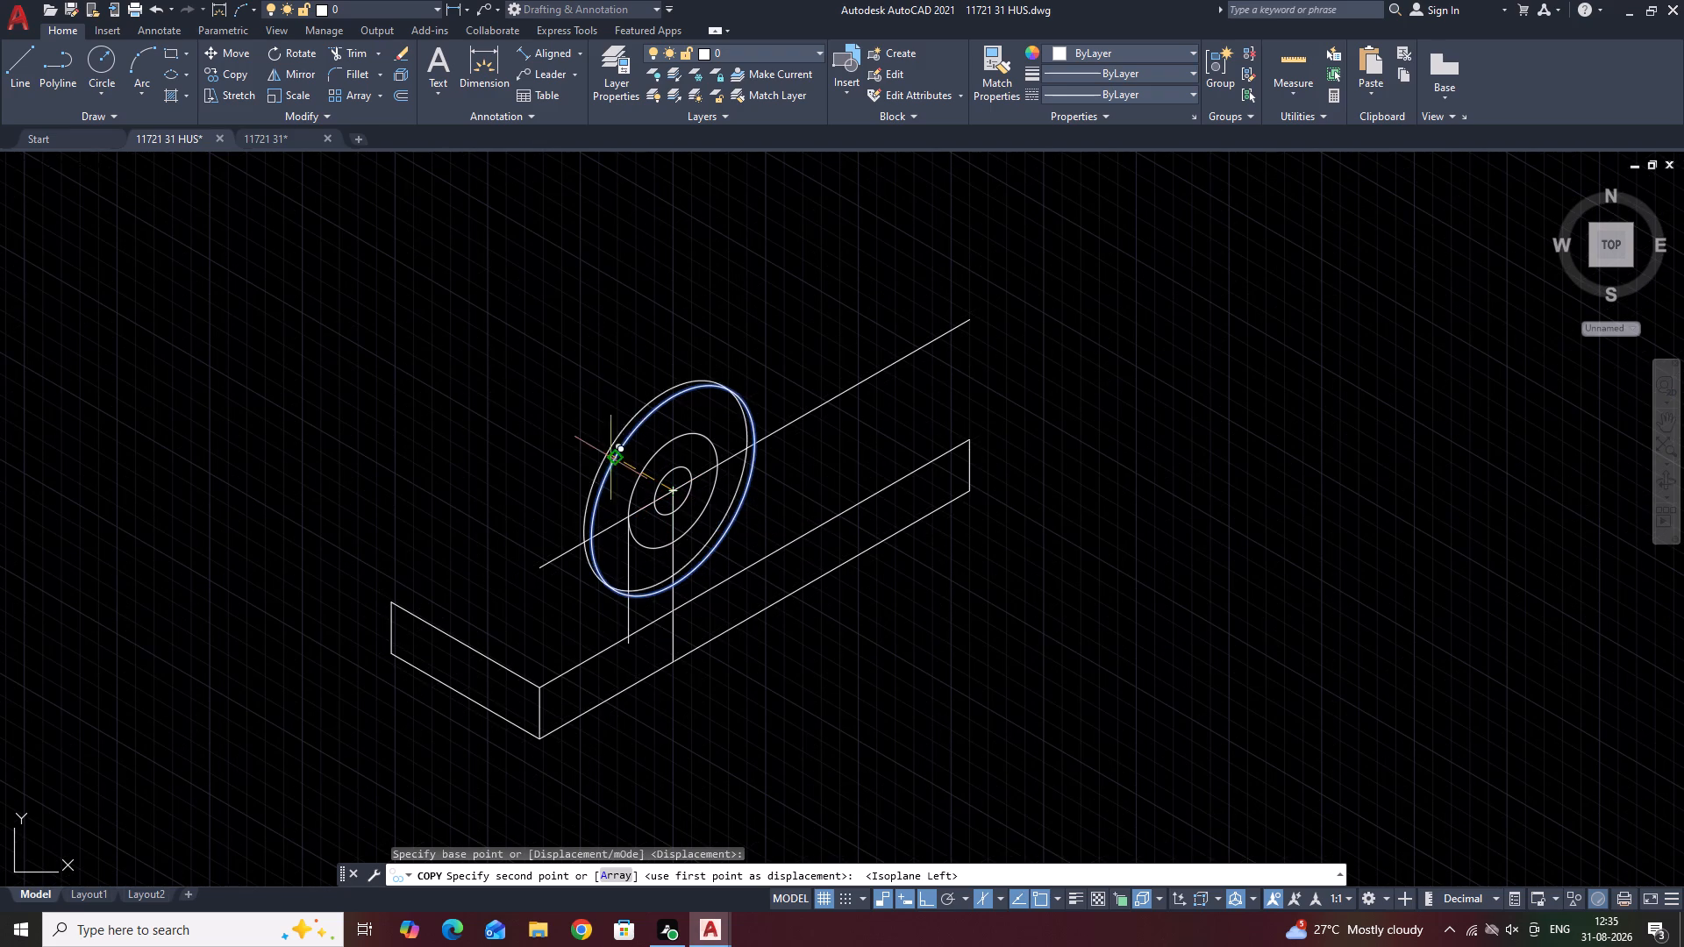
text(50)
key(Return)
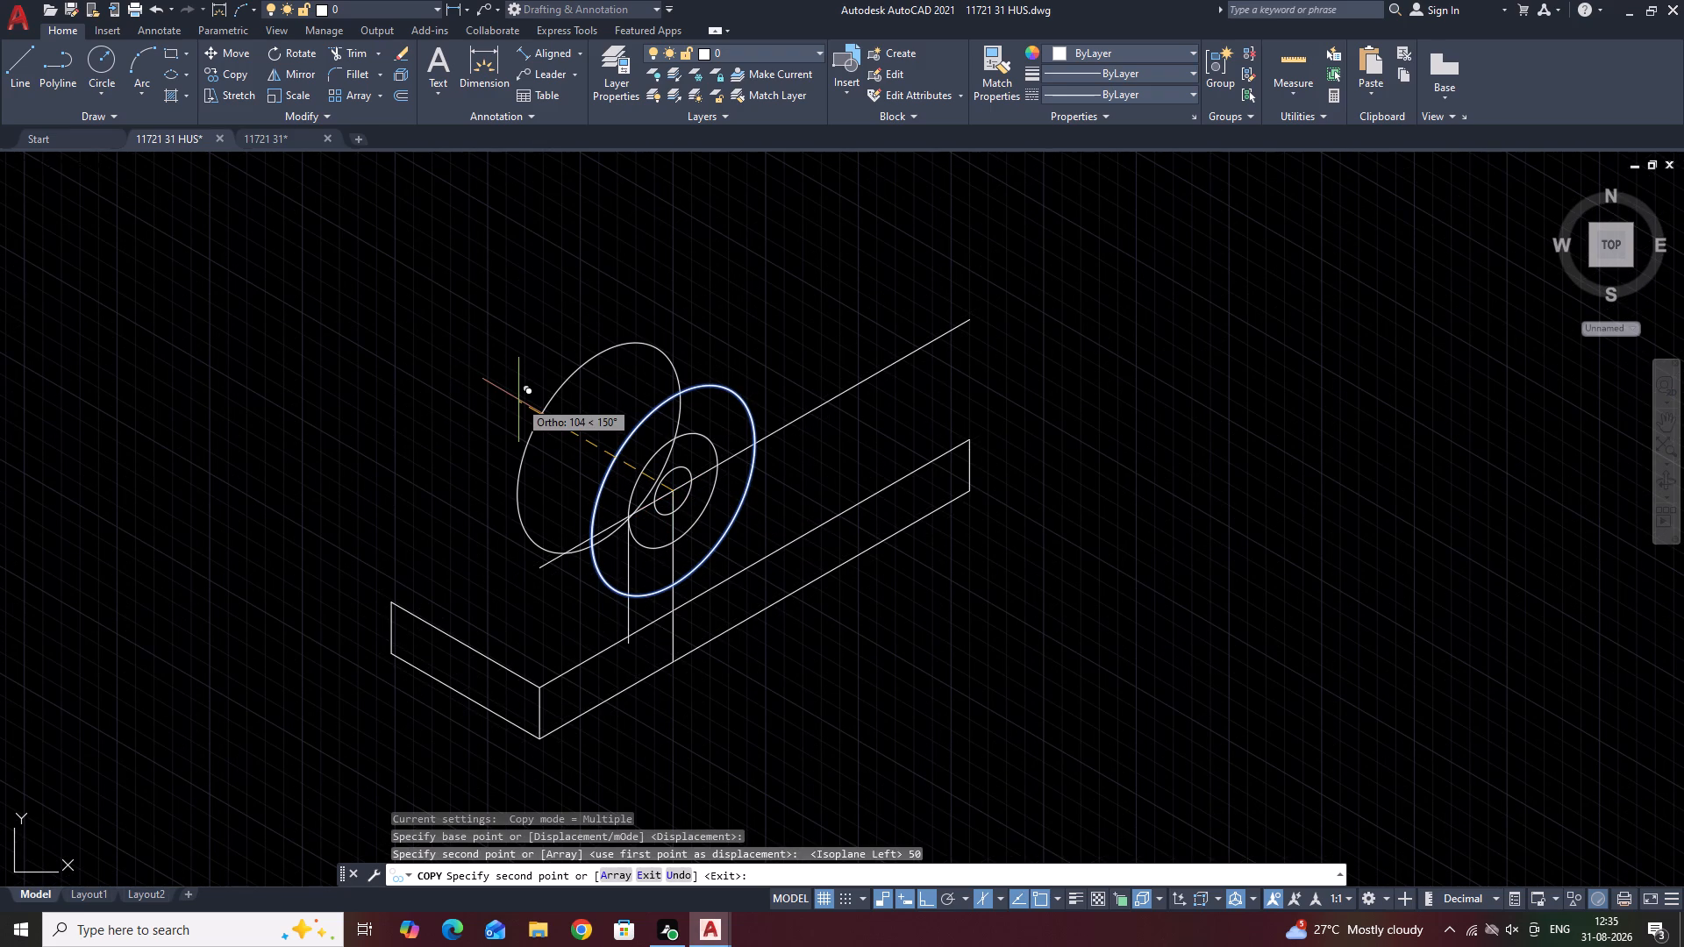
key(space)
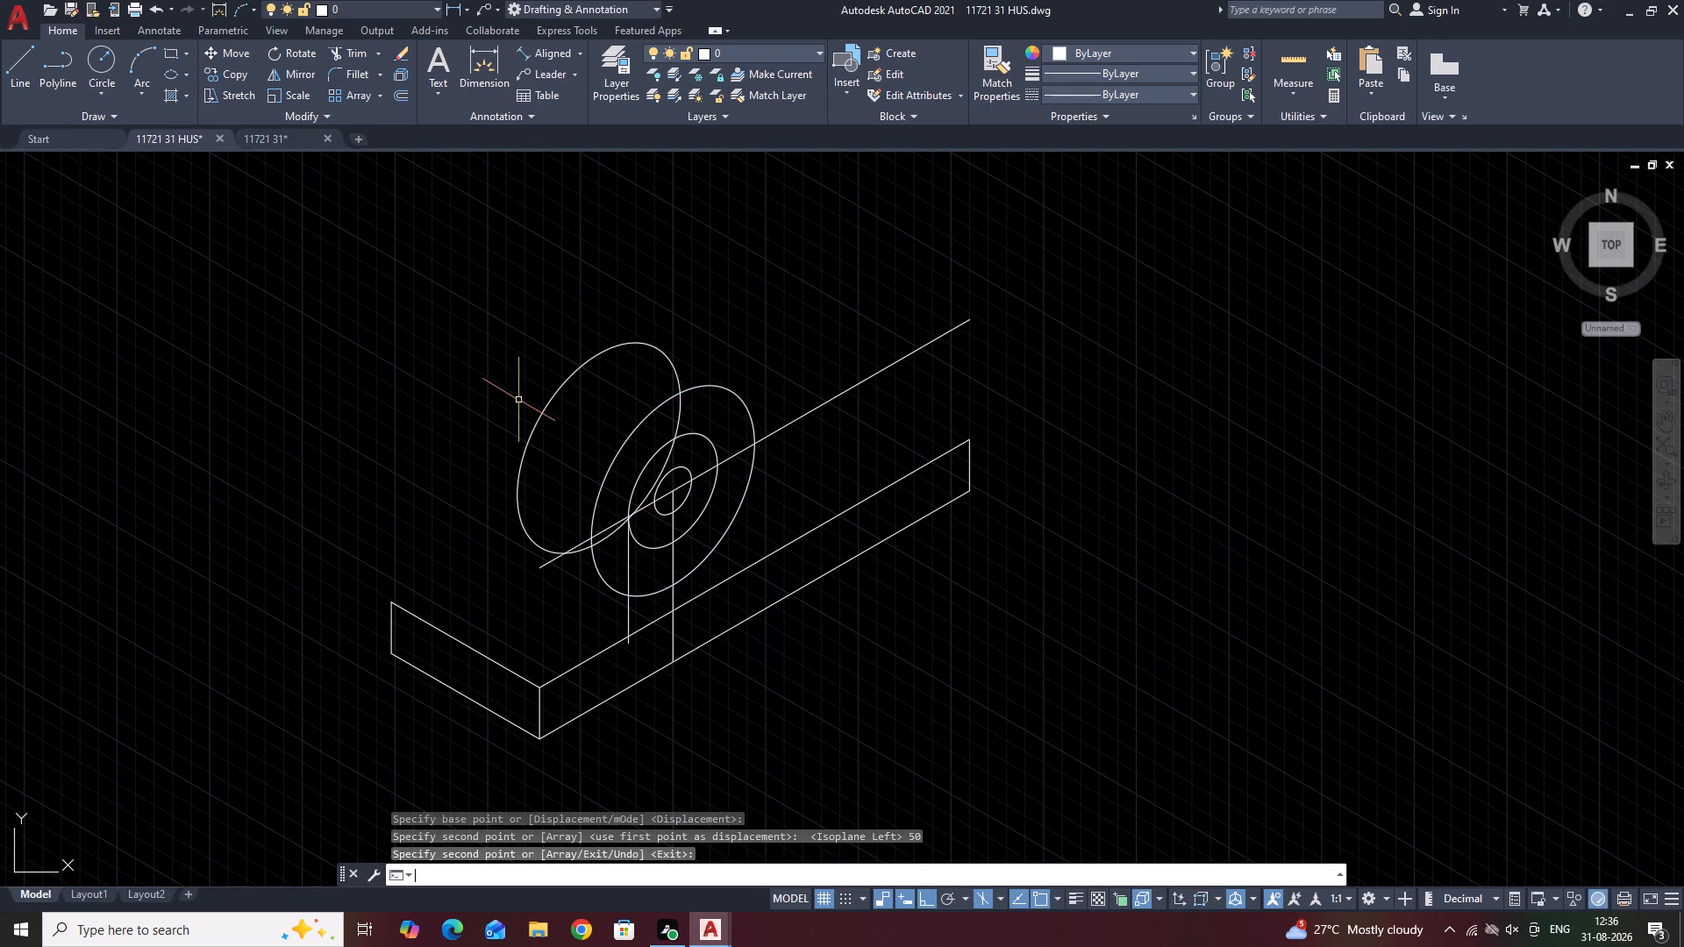
Draw a vertical line about 44 units upward from the common centre of the ellipses.
scroll(524, 401, up, 1)
middle_drag(689, 367, 446, 327)
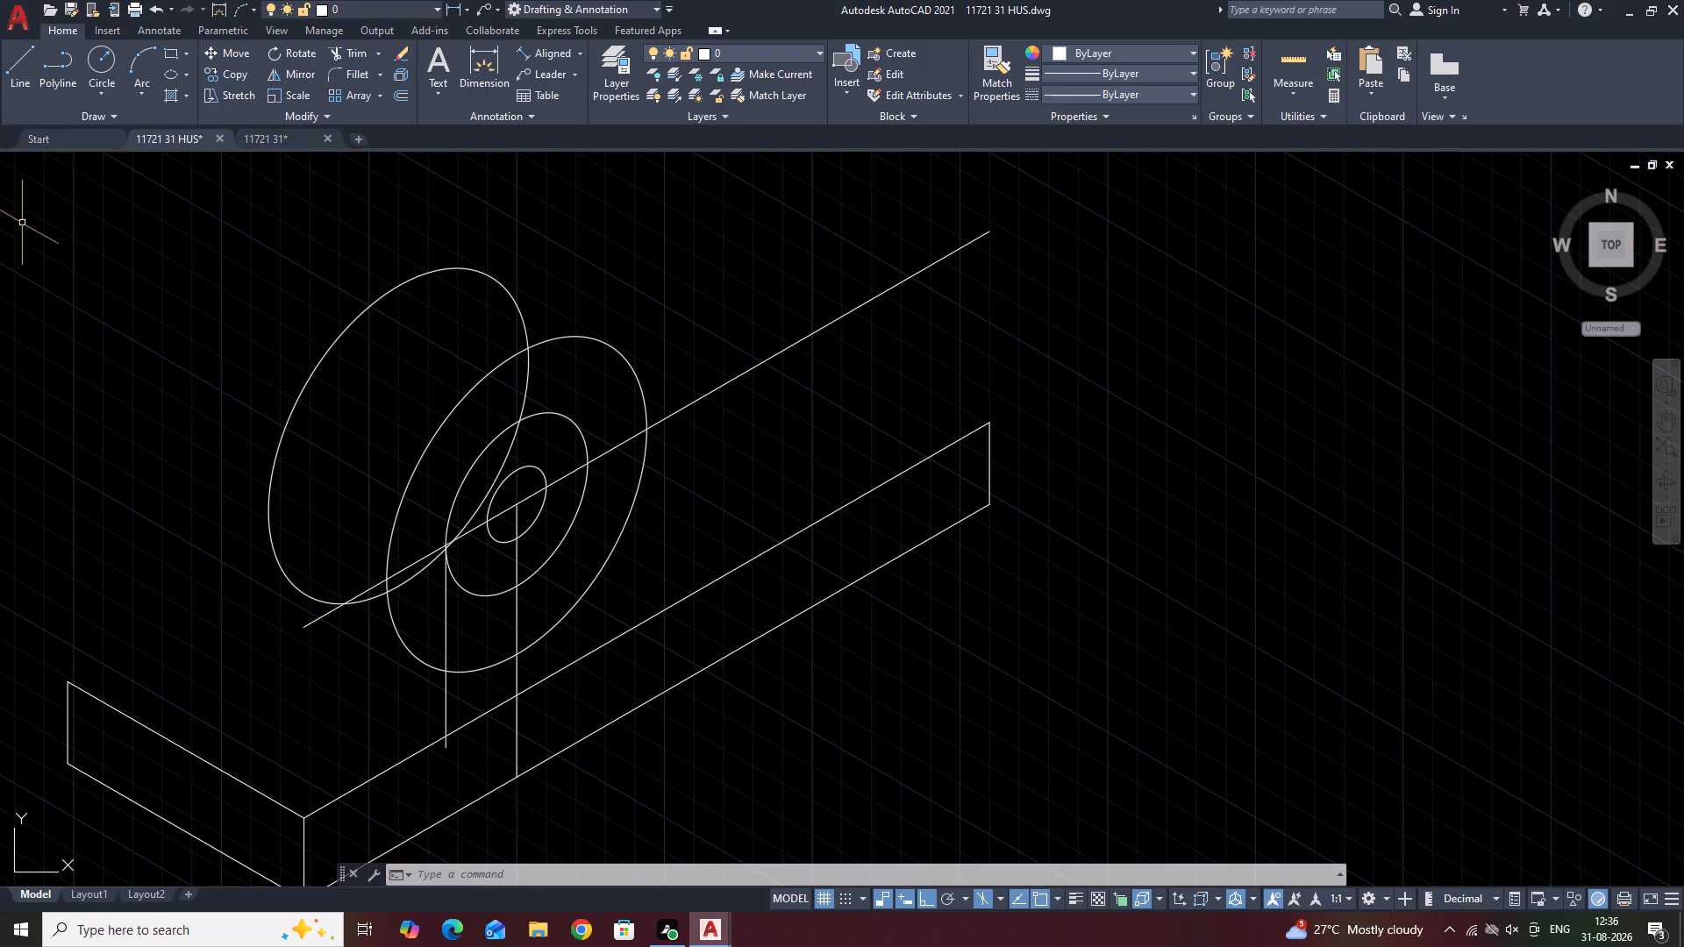
click(23, 66)
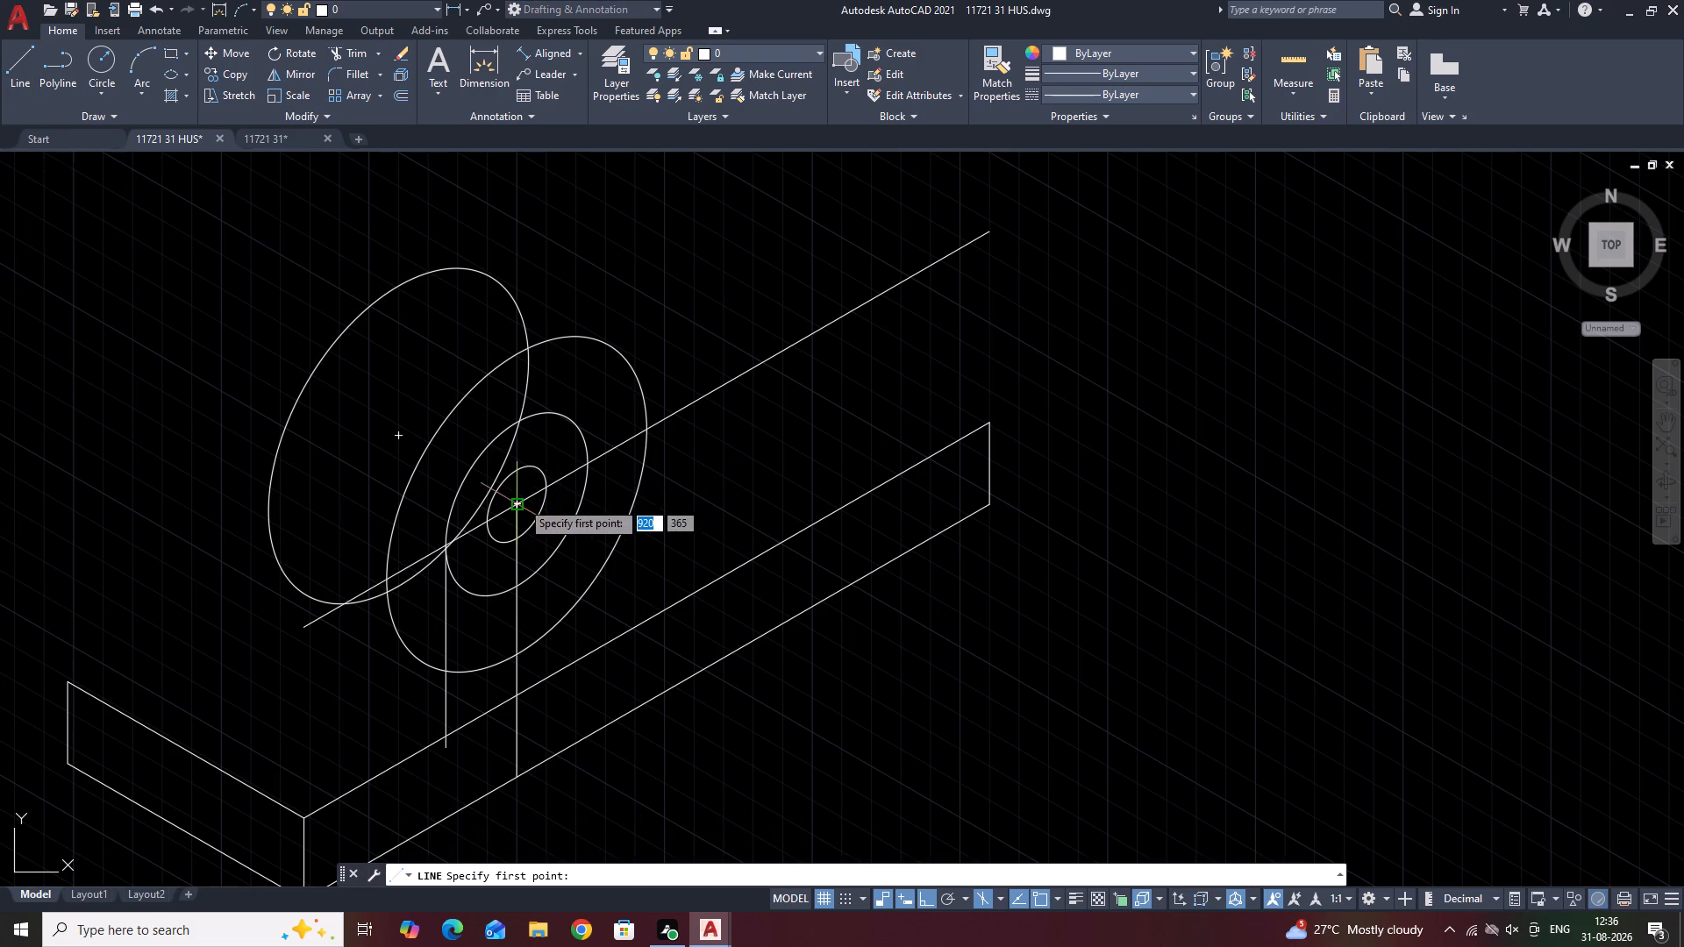
click(517, 505)
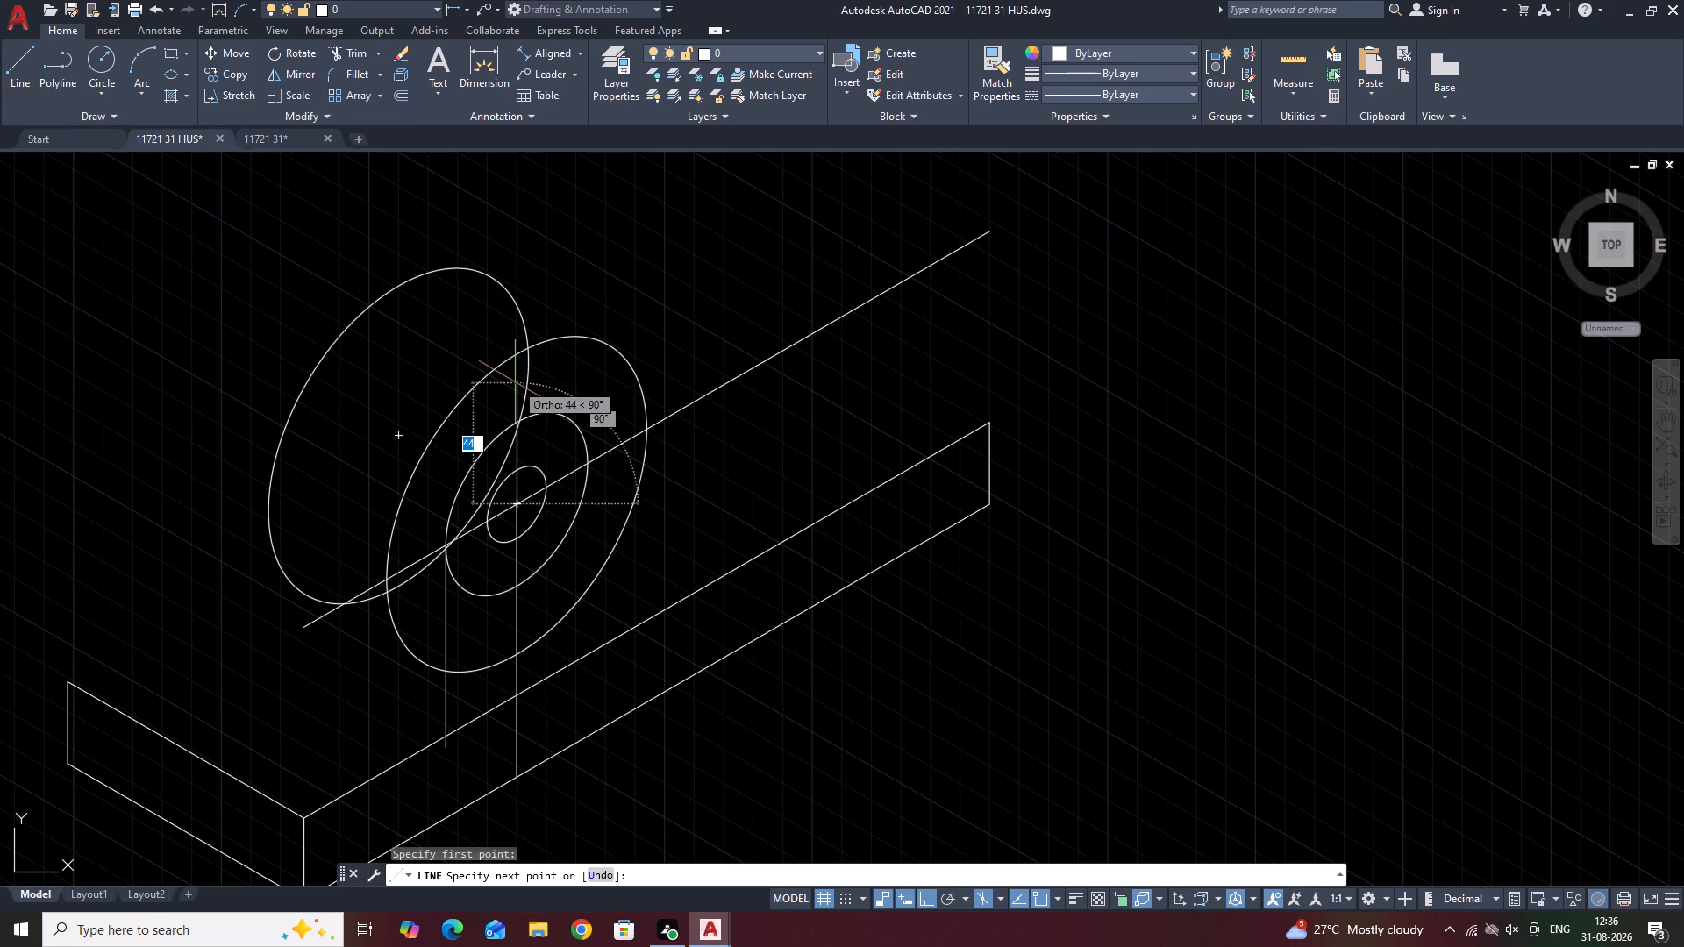
click(515, 382)
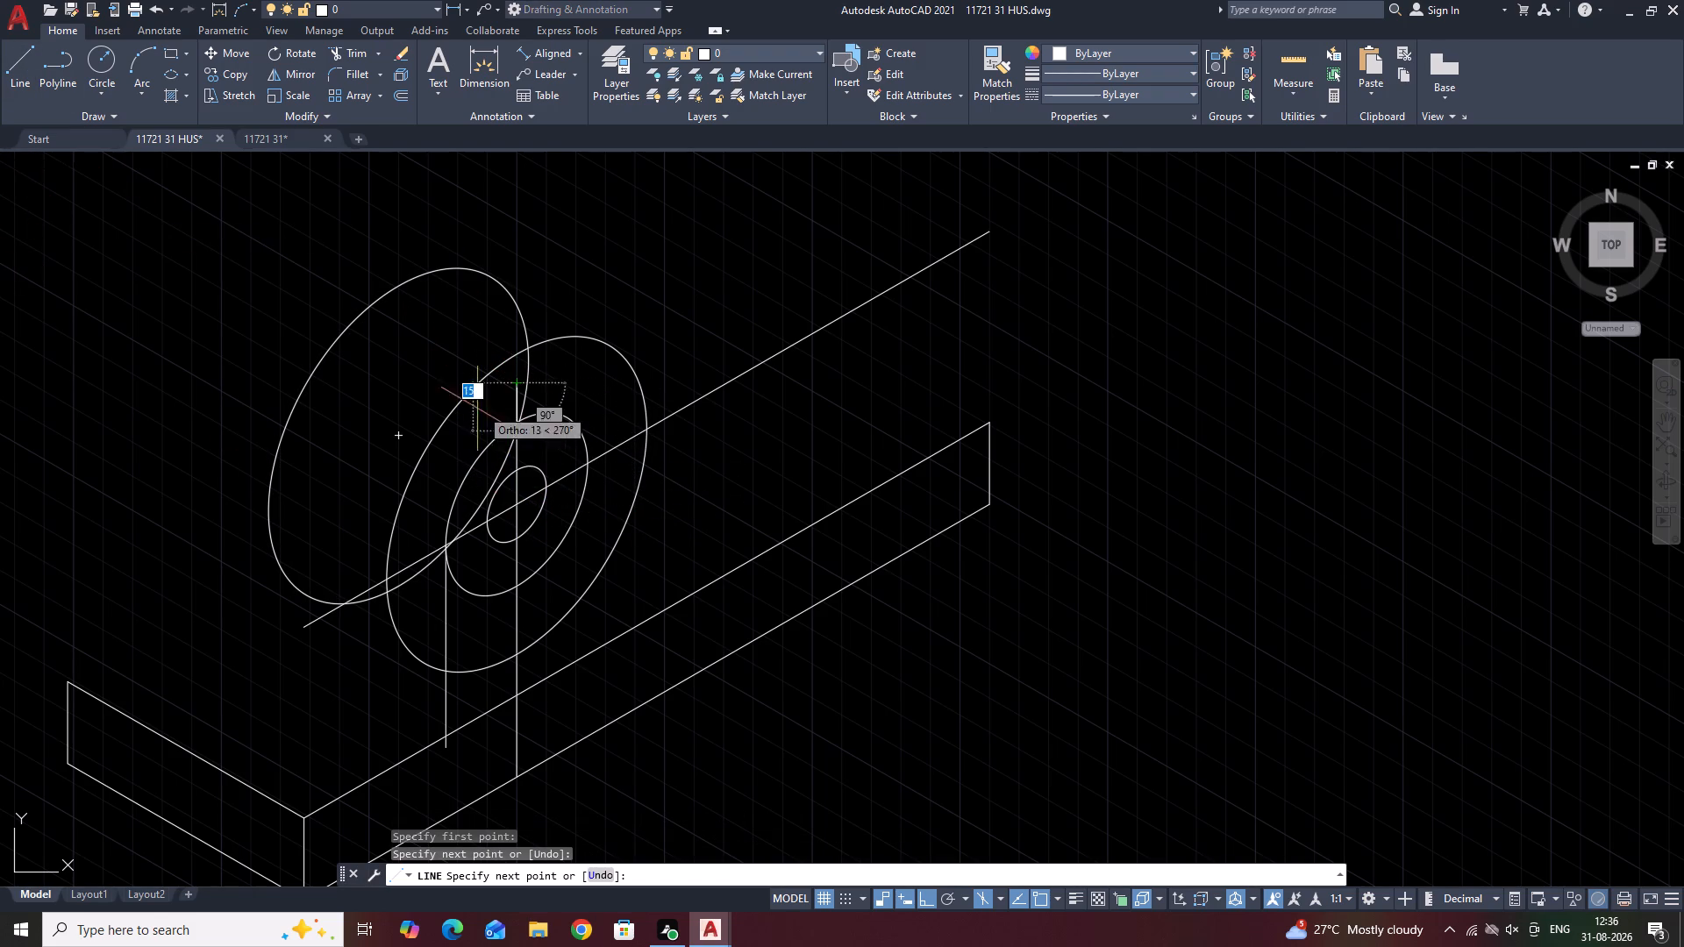
key(Escape)
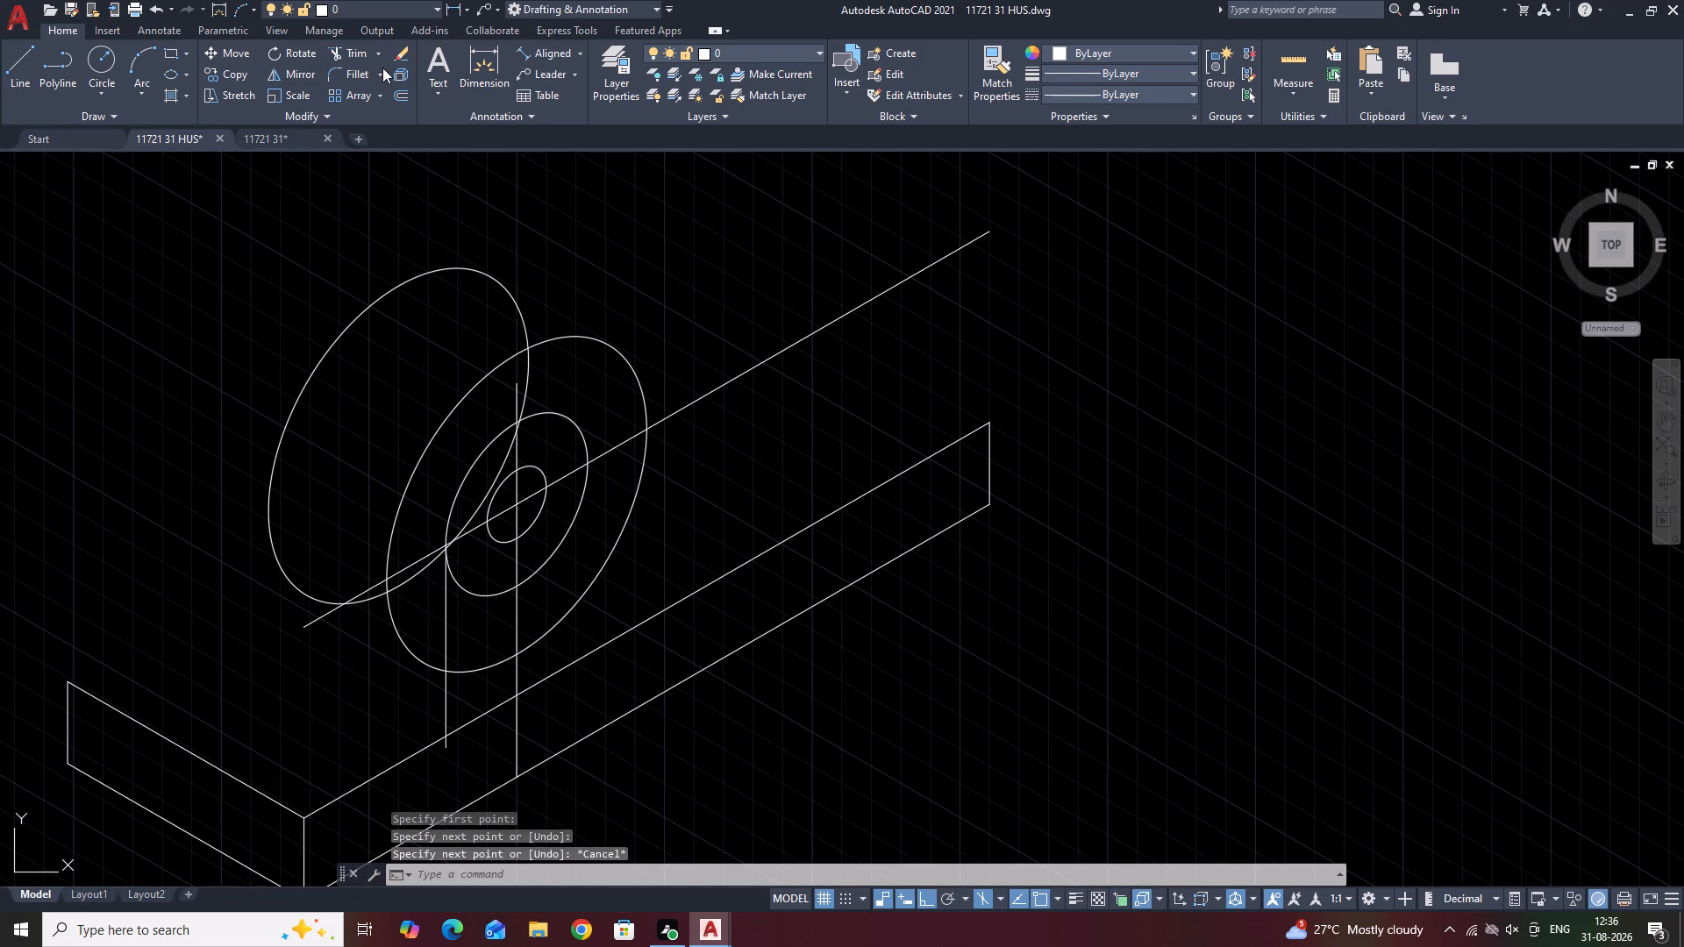
Trim the new vertical line's upper end back to the middle ellipse.
click(348, 56)
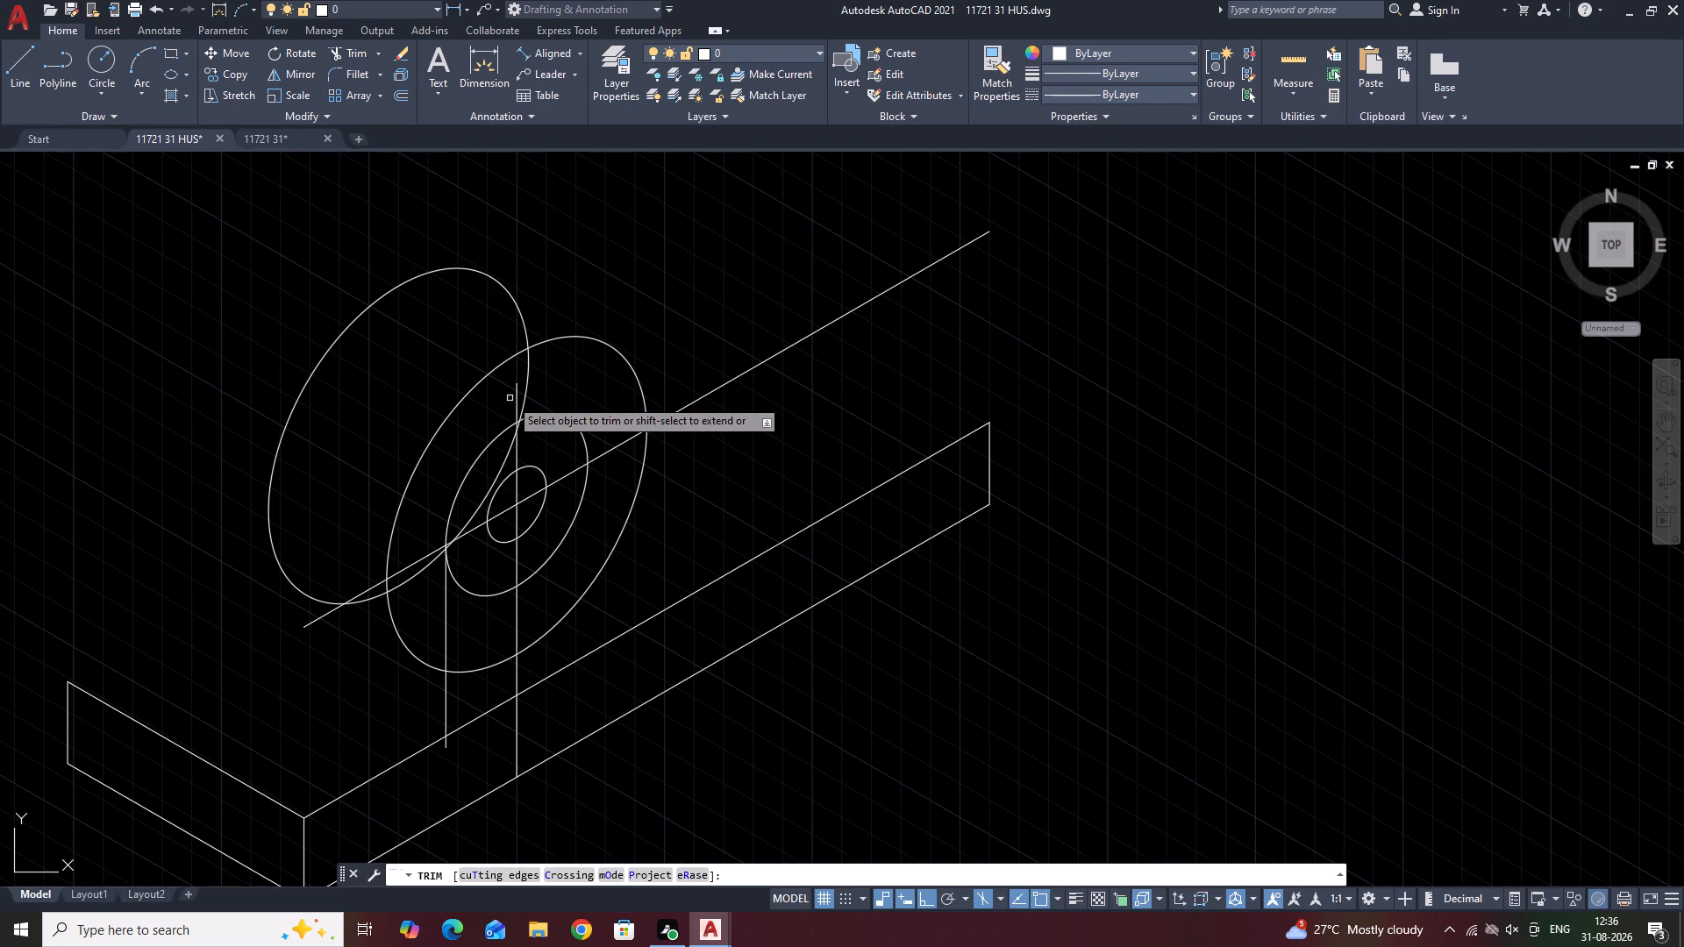
click(516, 395)
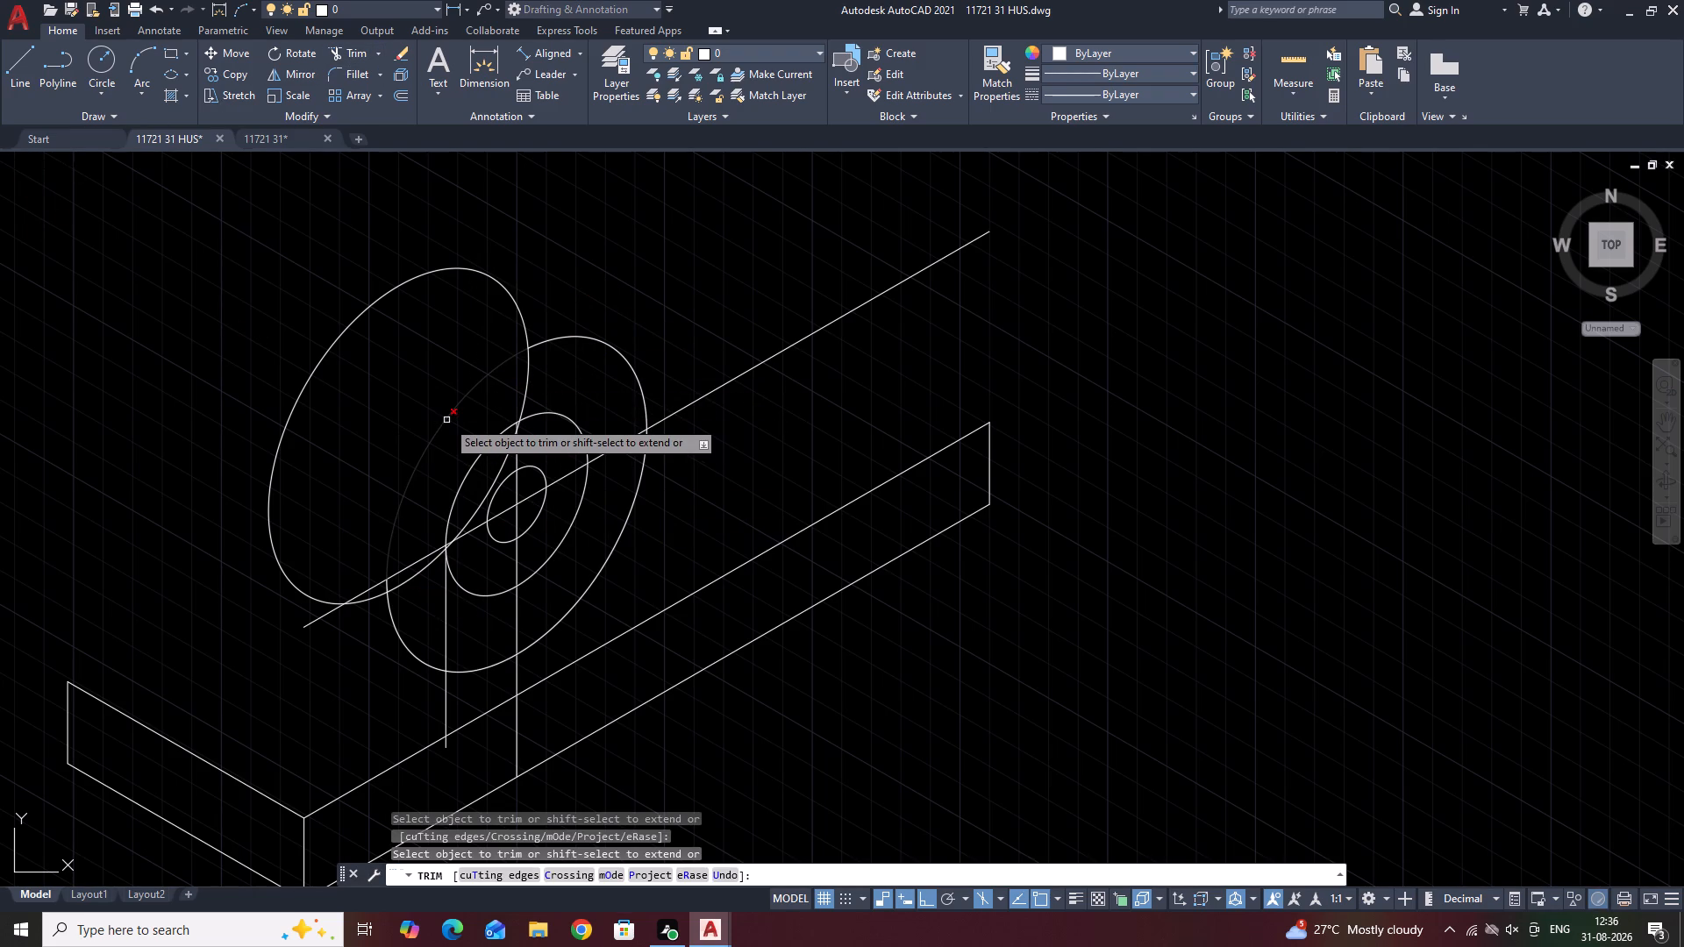
key(Escape)
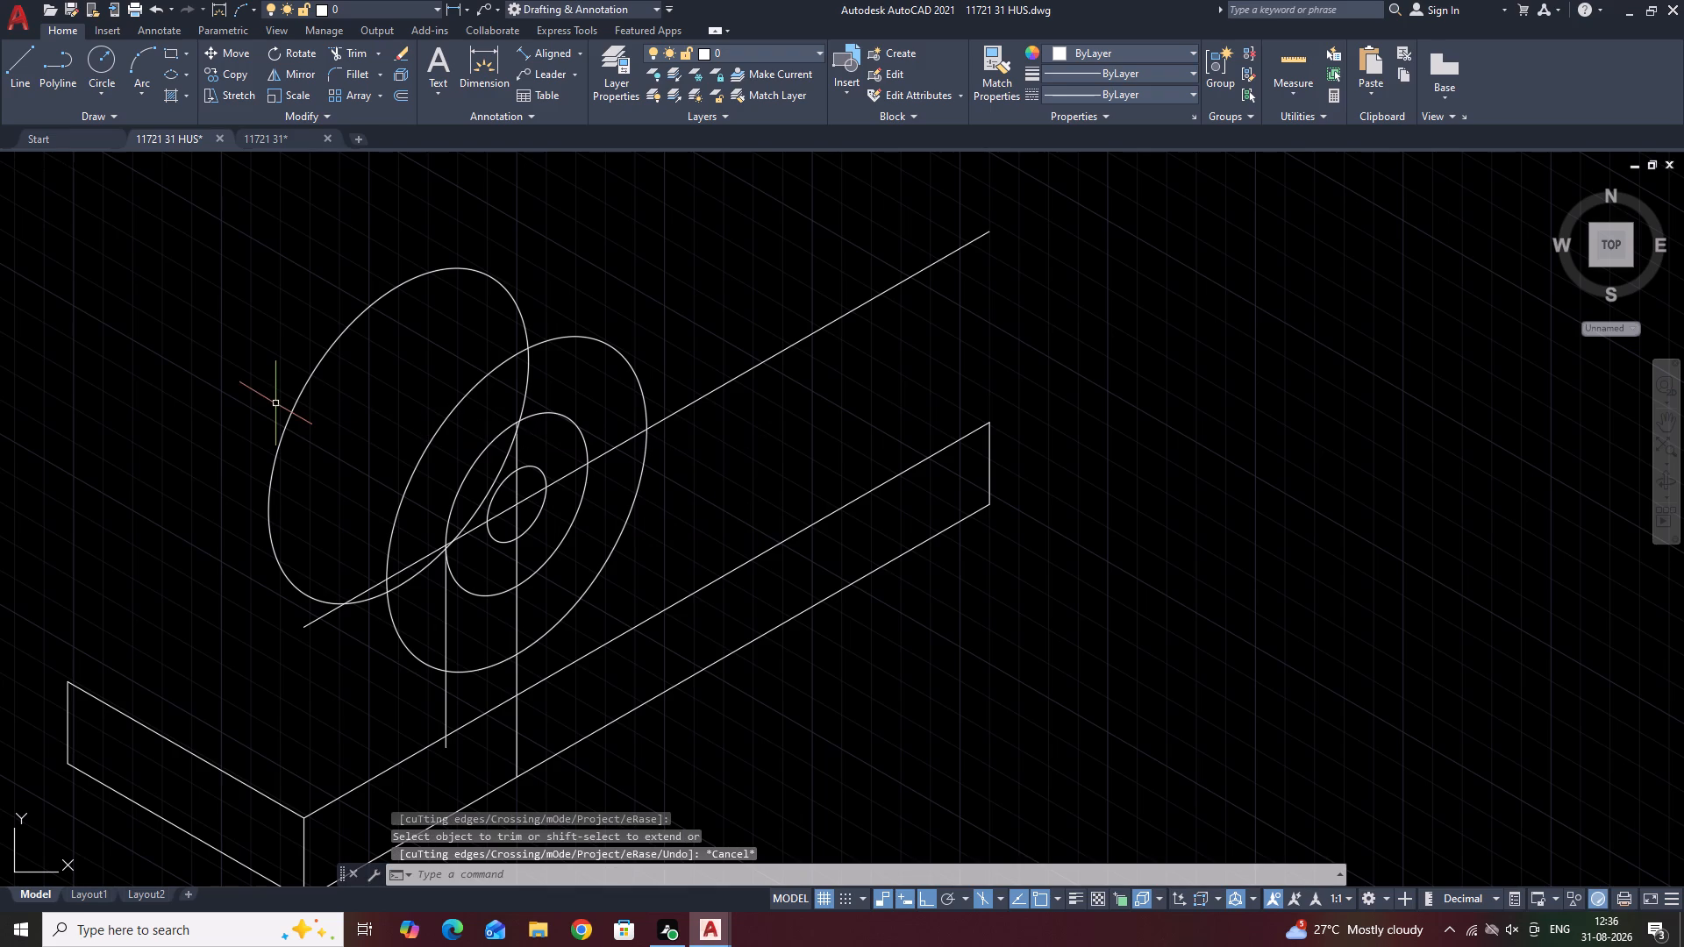
Erase the original largest ellipse and its offset copy.
click(448, 418)
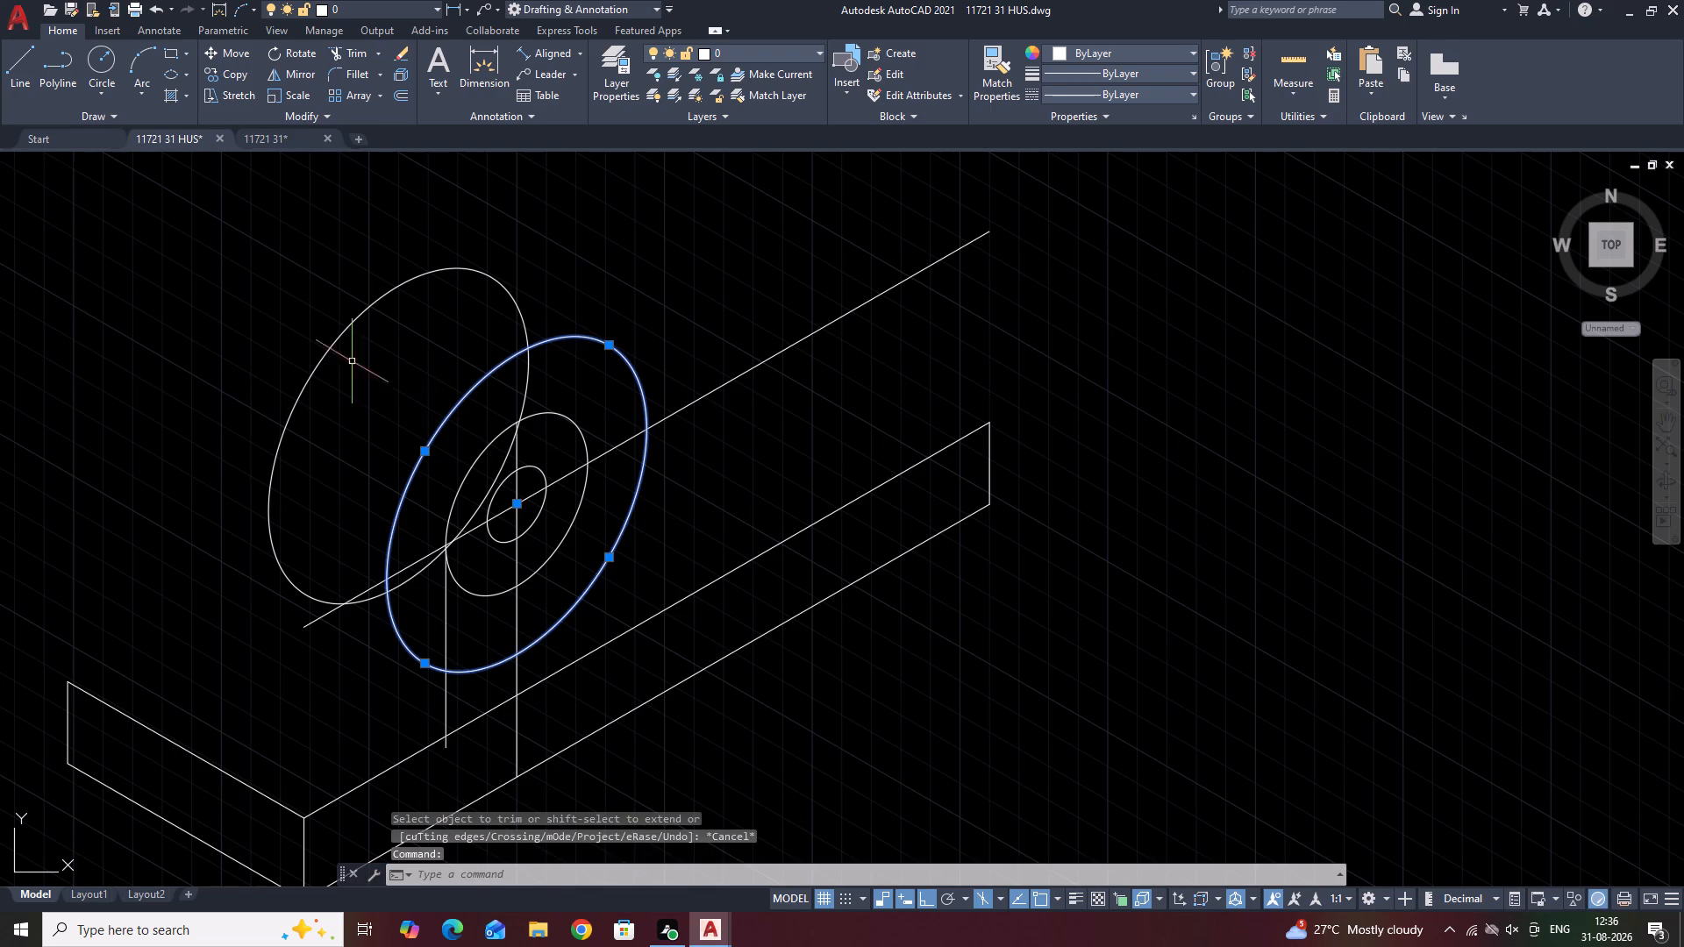
click(324, 353)
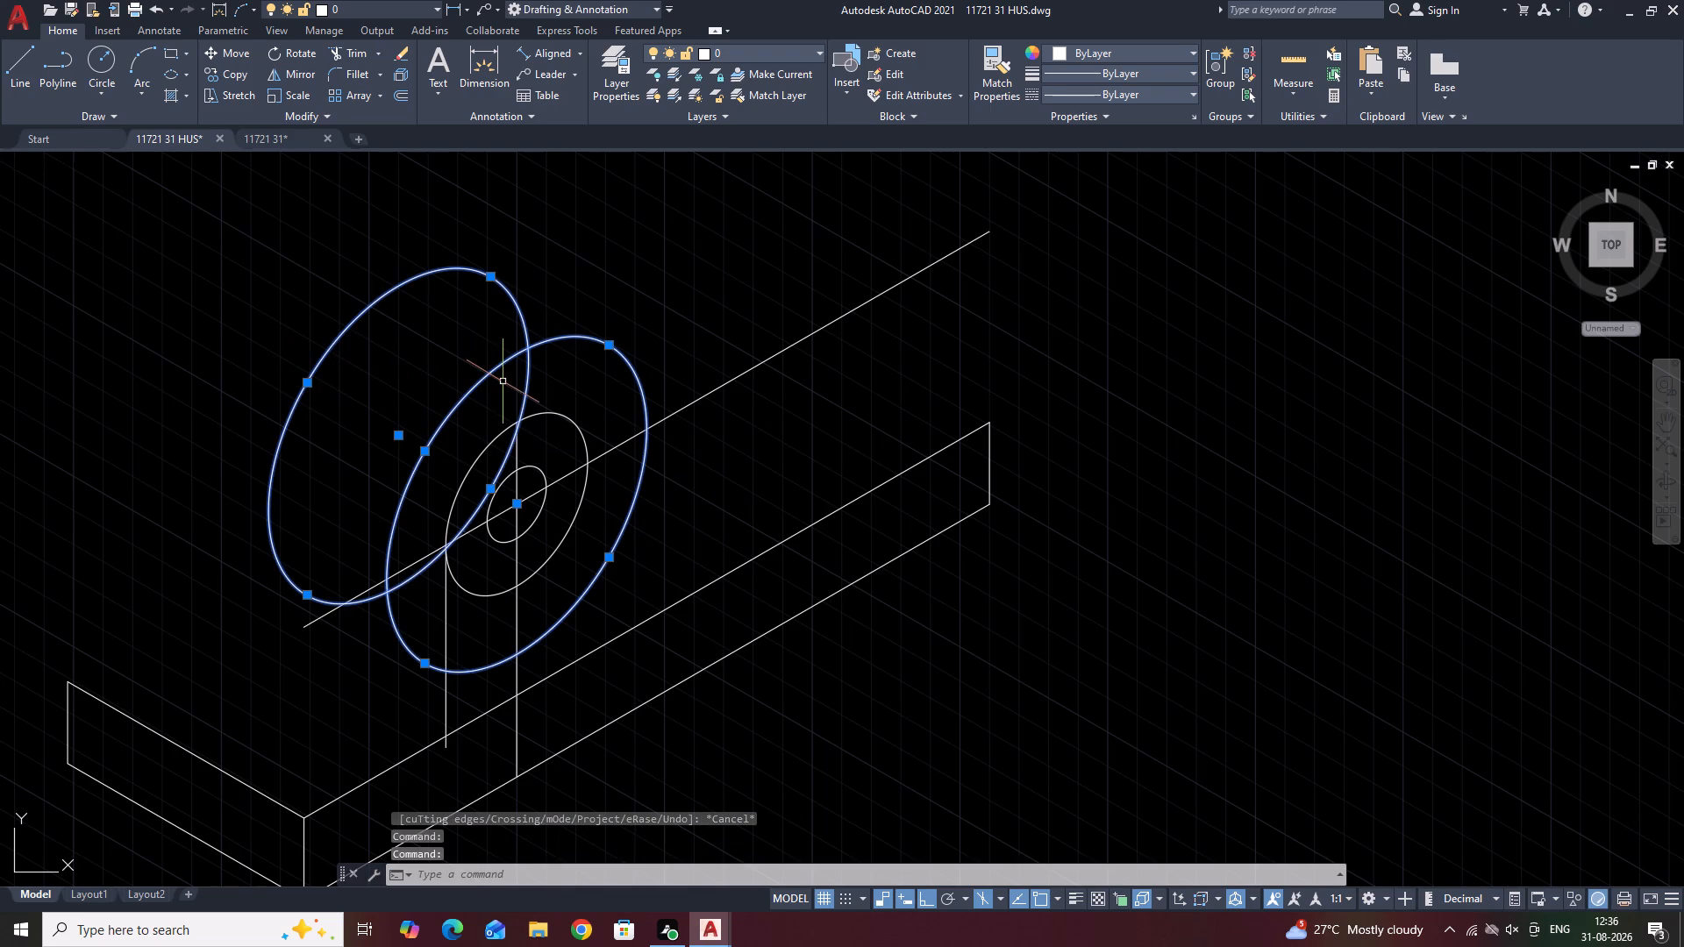
key(Delete)
Draw an isometric line rising at 30° from the vertical line's top end on the ellipse, parallel to the slanted centre line.
scroll(615, 472, up, 1)
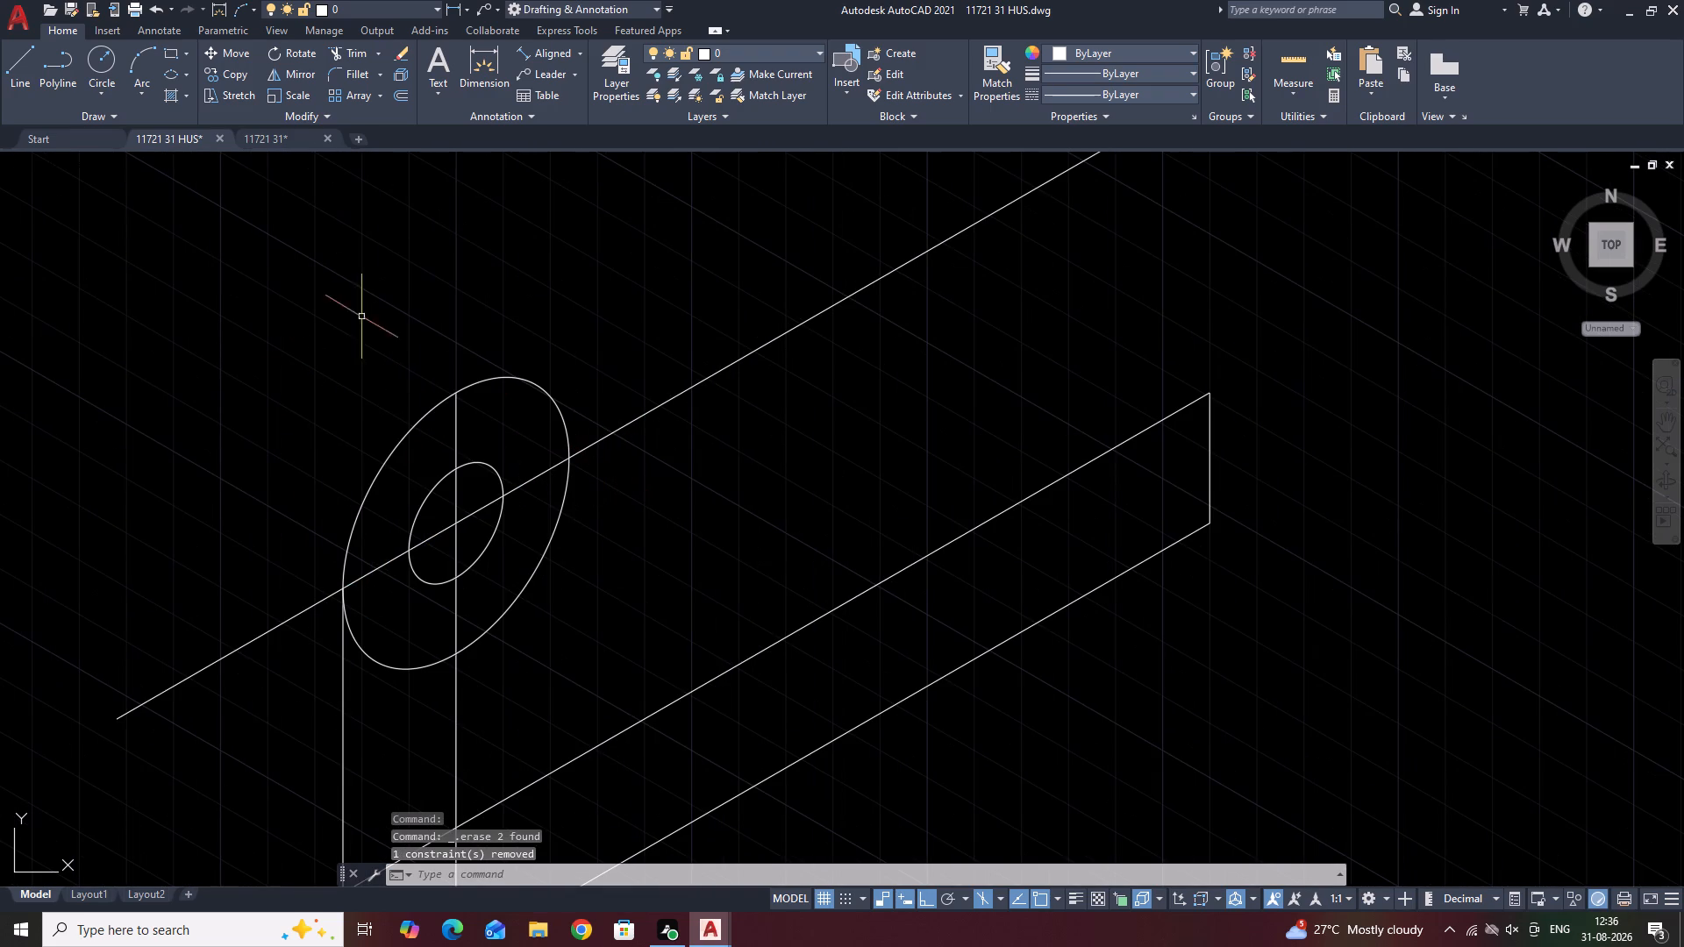
click(24, 75)
click(453, 396)
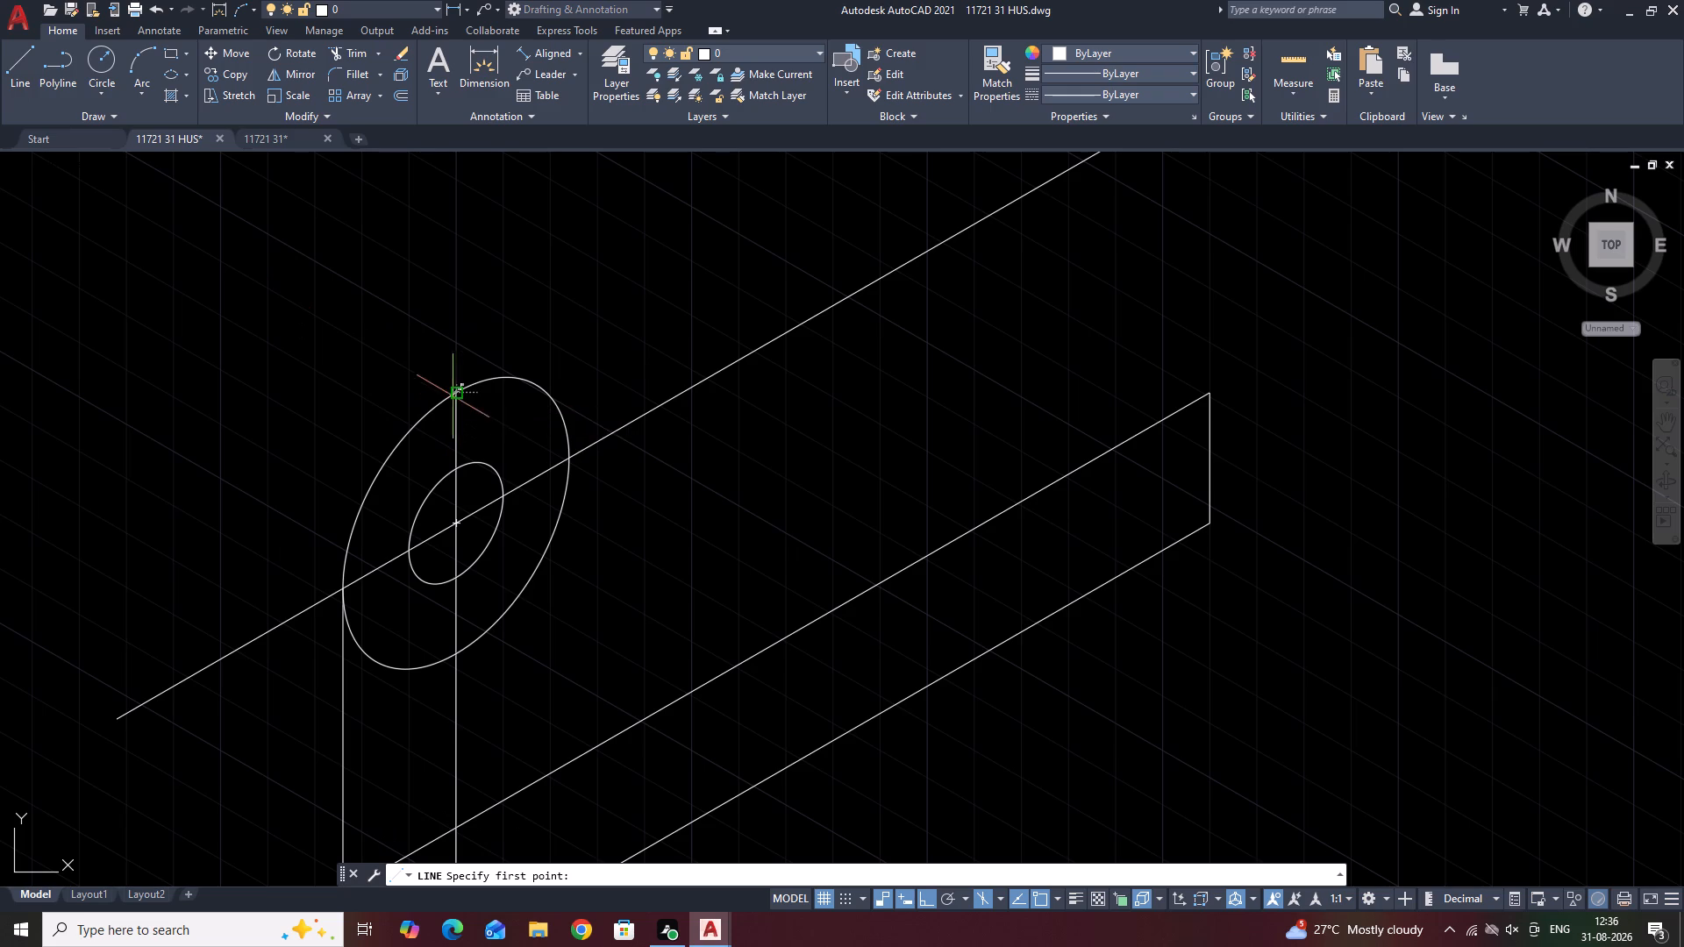
key(F5)
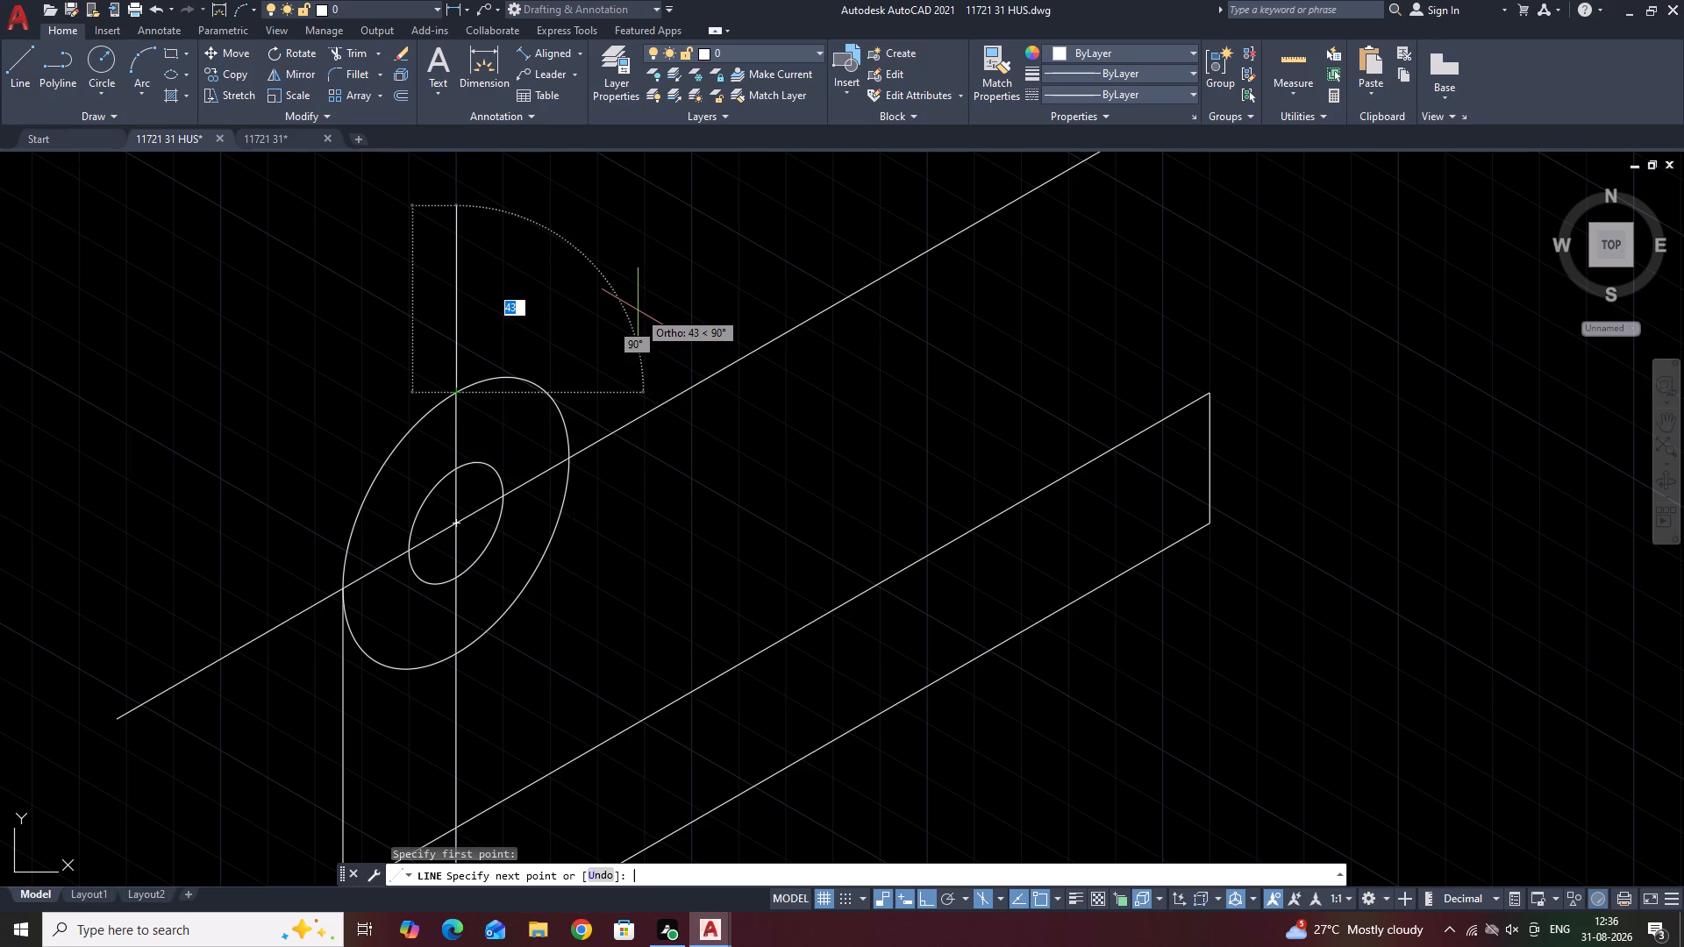
click(775, 286)
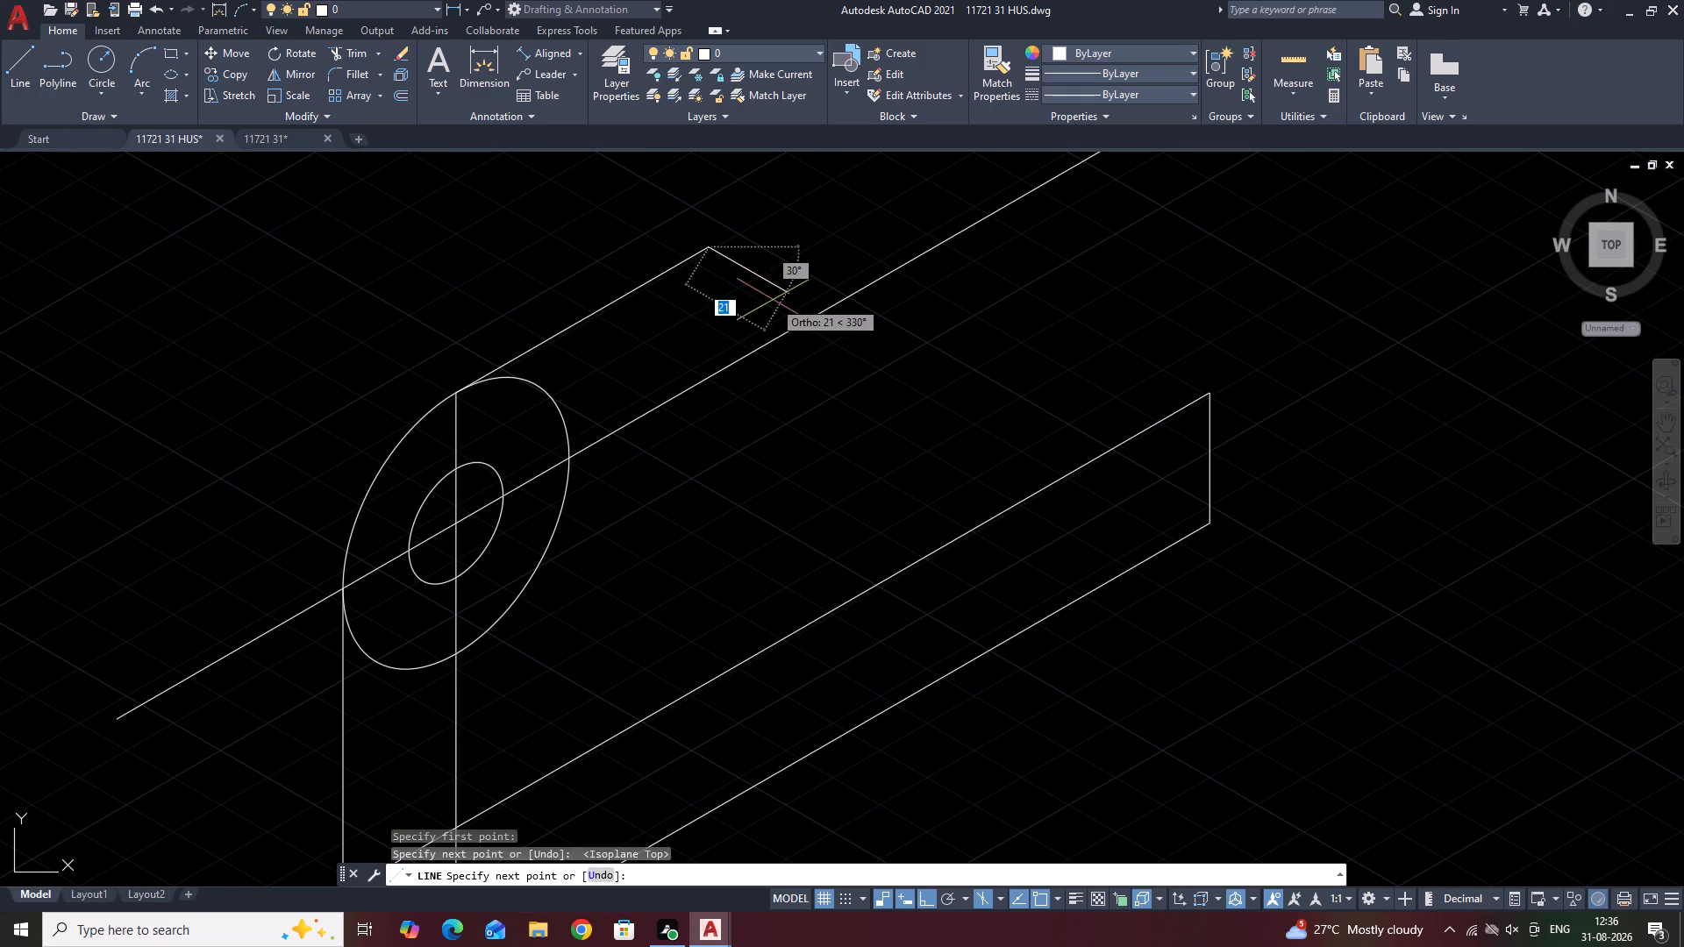
key(Escape)
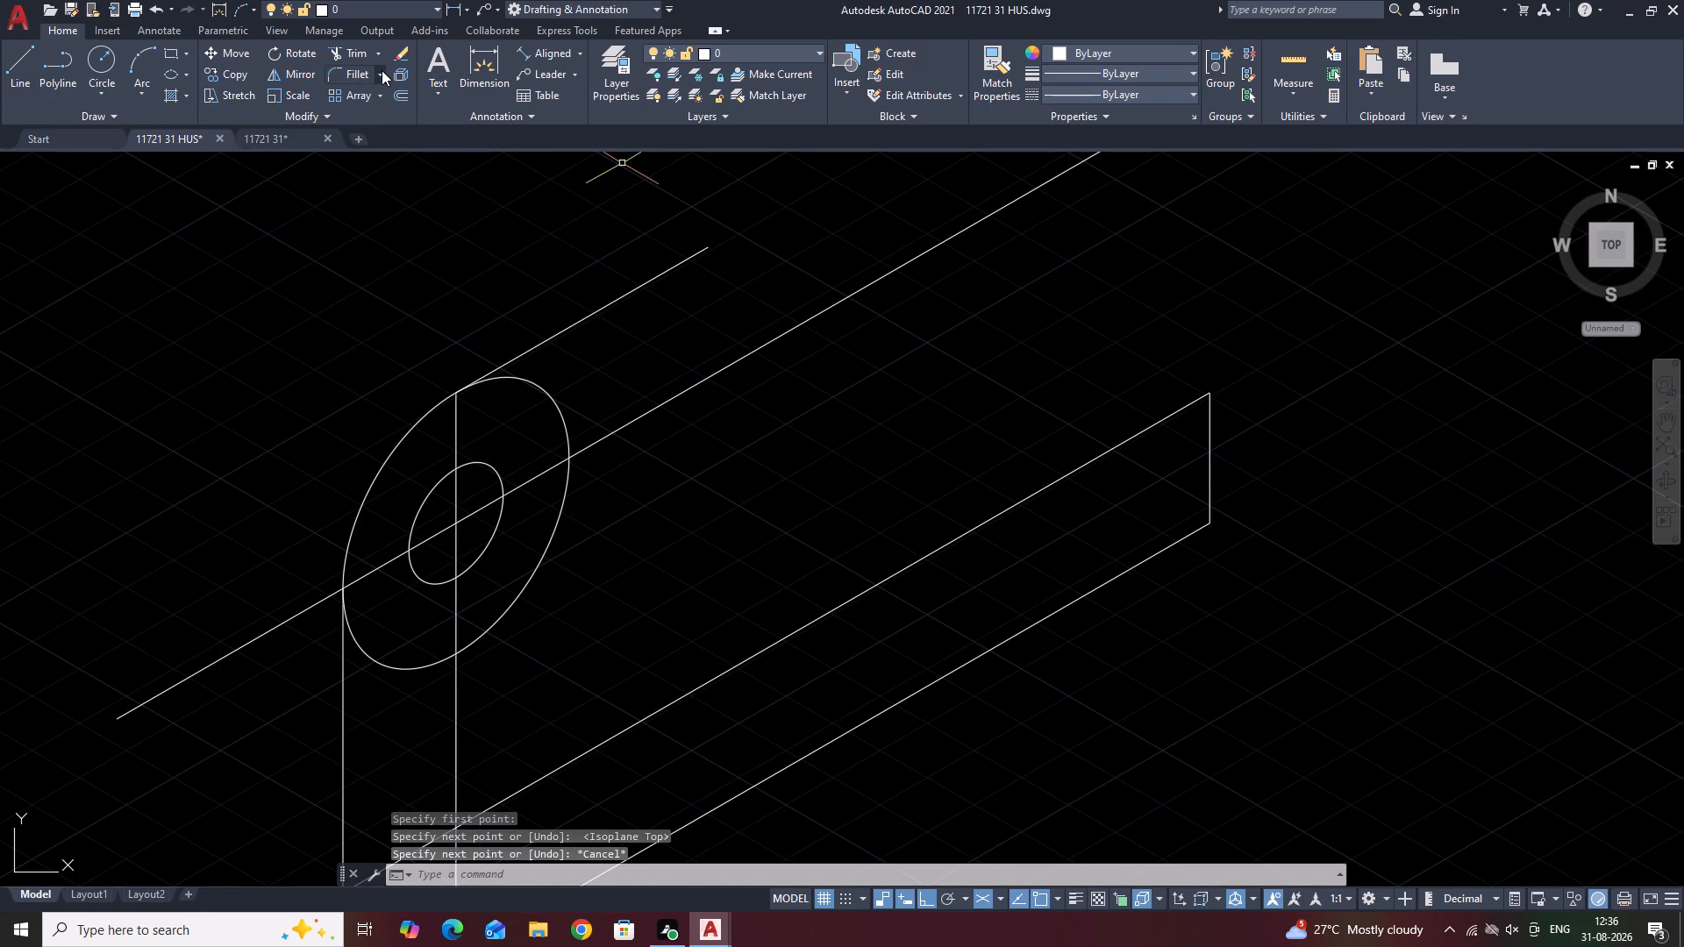
Trim the larger remaining ellipse to leave only its upper-left arc between the vertical side line and the upper slanted line.
click(355, 51)
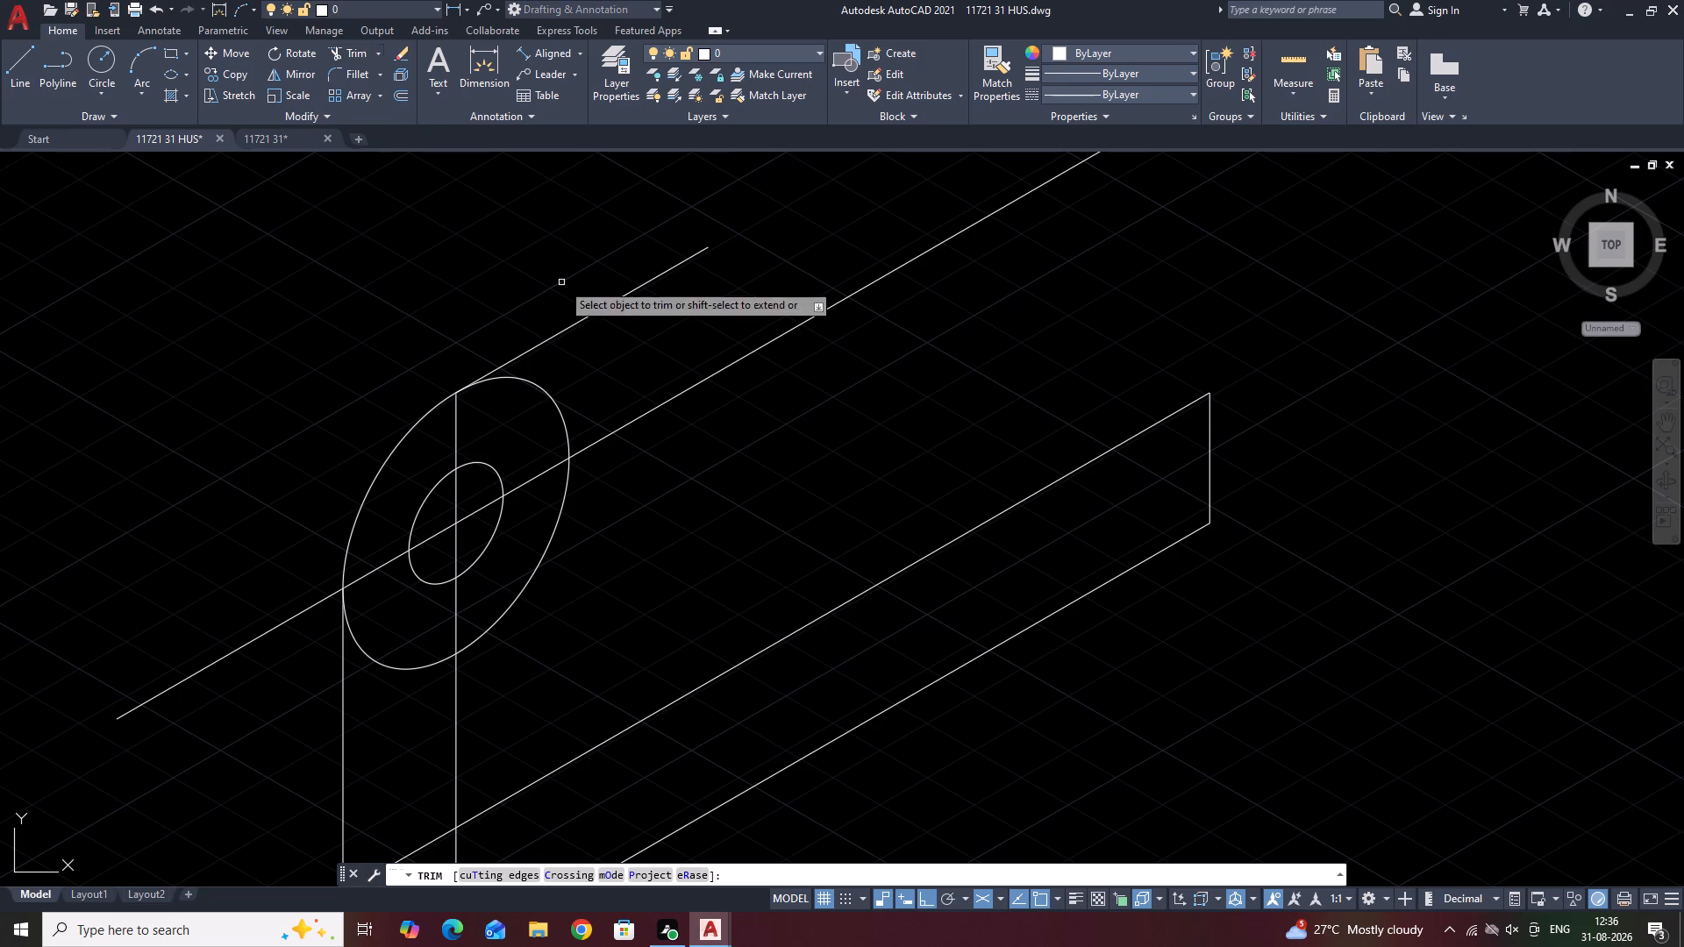
click(526, 382)
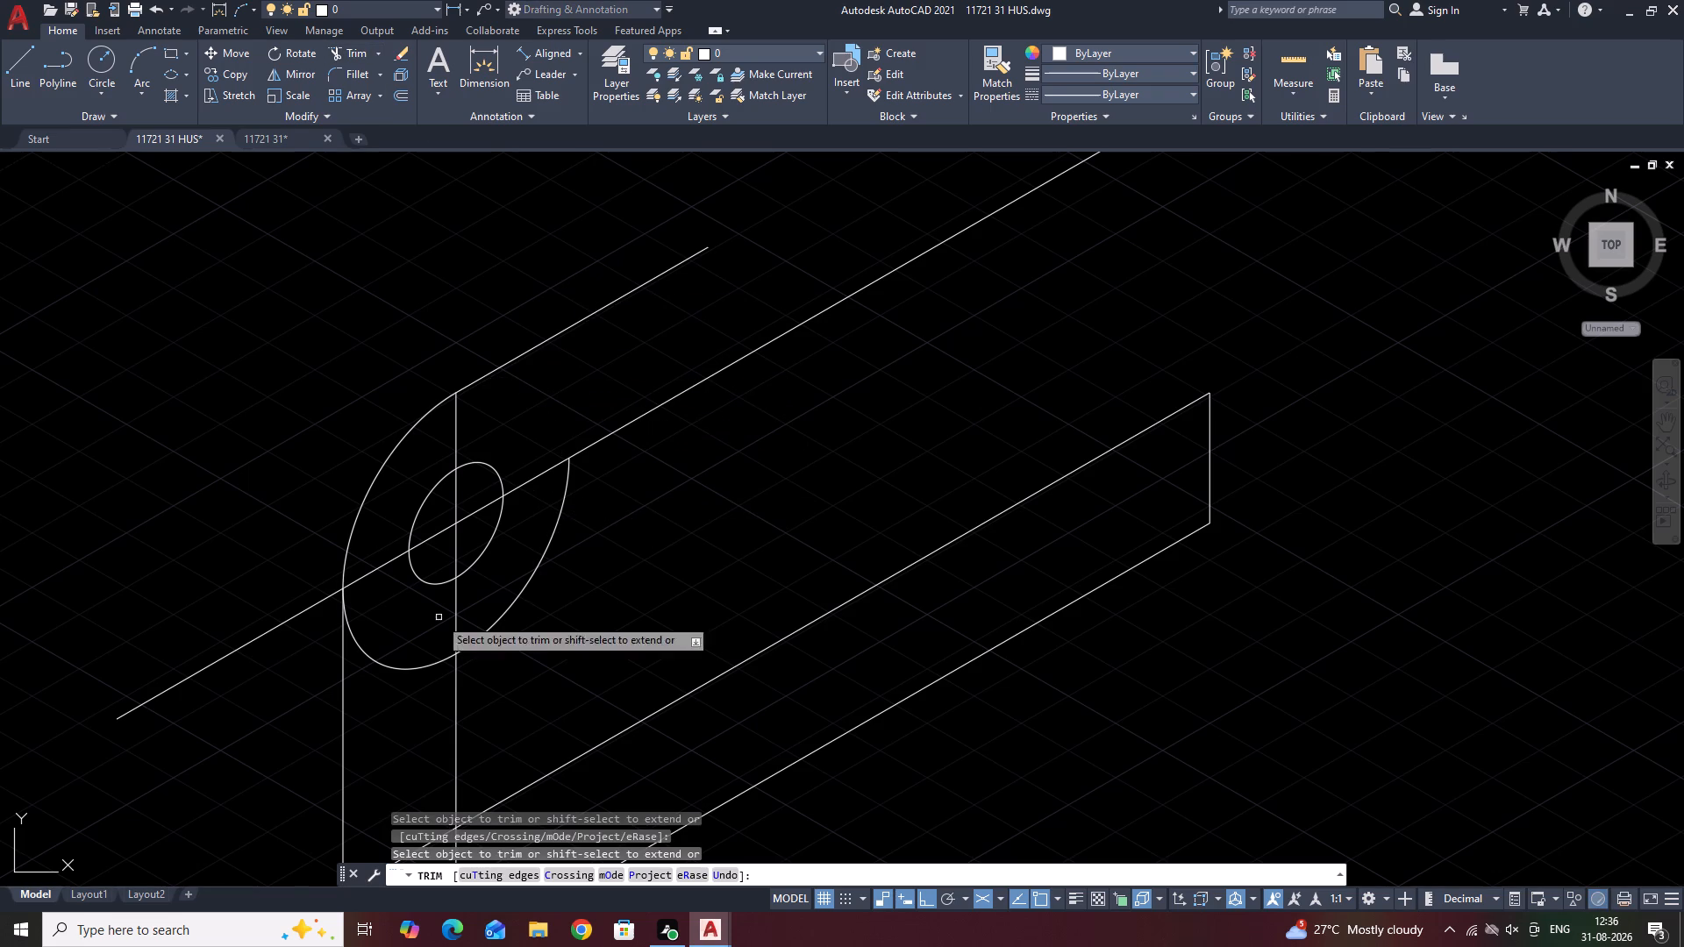
click(404, 668)
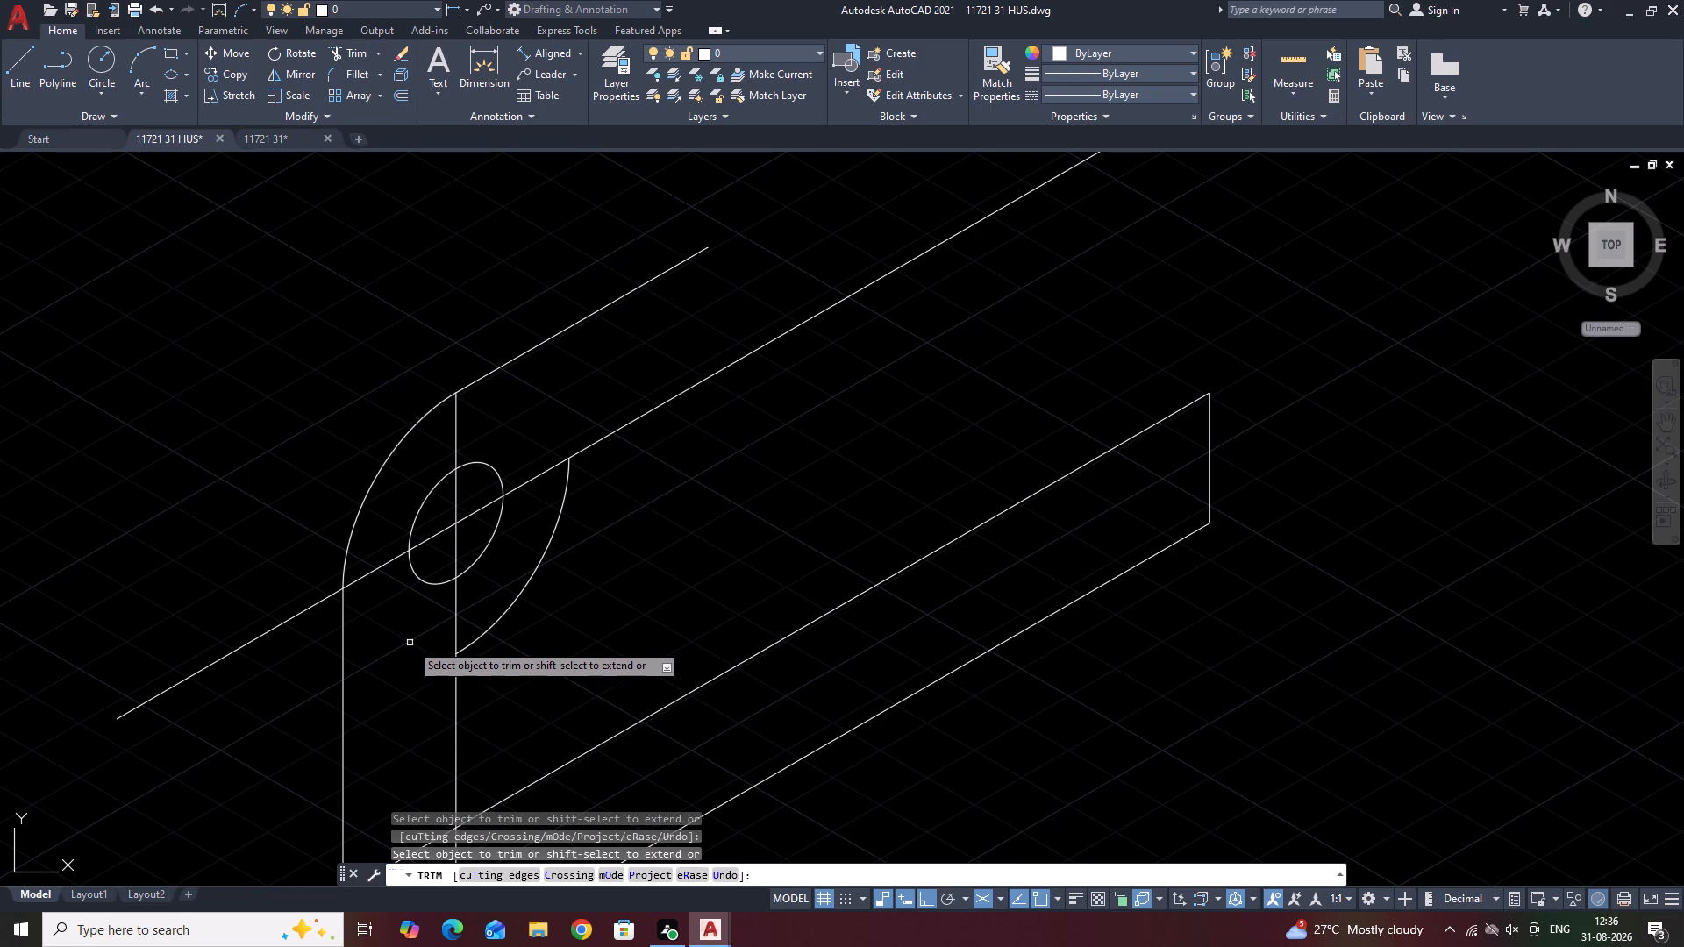
scroll(410, 628, down, 2)
scroll(429, 653, up, 1)
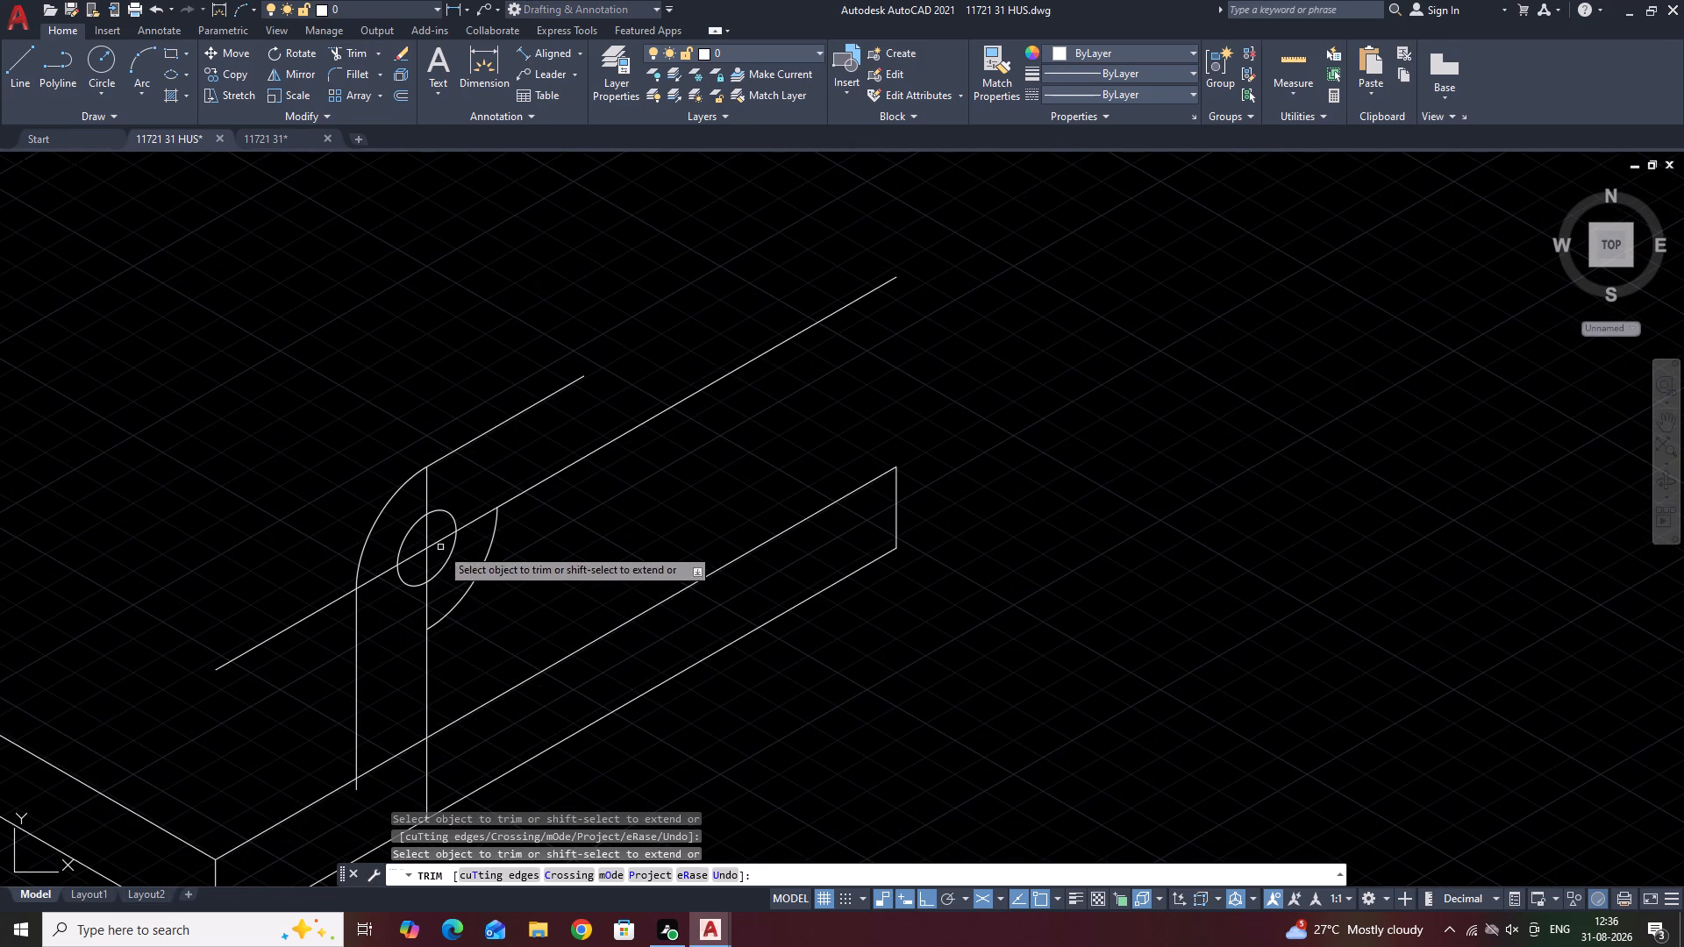
click(468, 591)
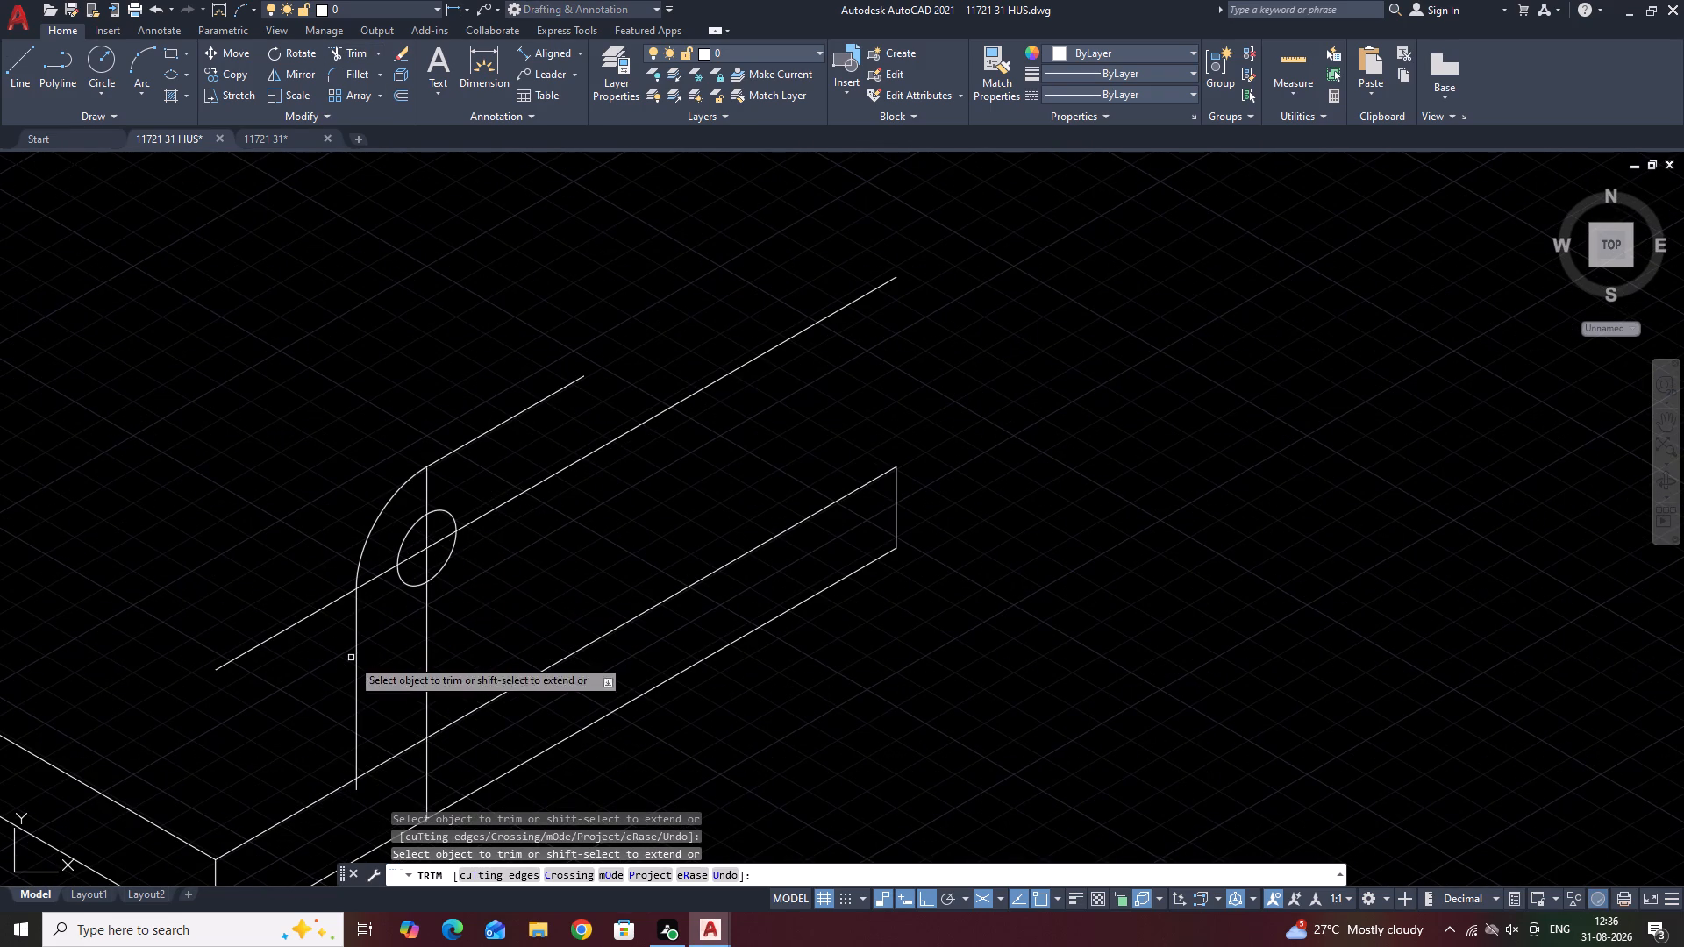
Fillet the corner between the upright's vertical side line and the base plate's upper slanted edge with radius 15.
click(337, 71)
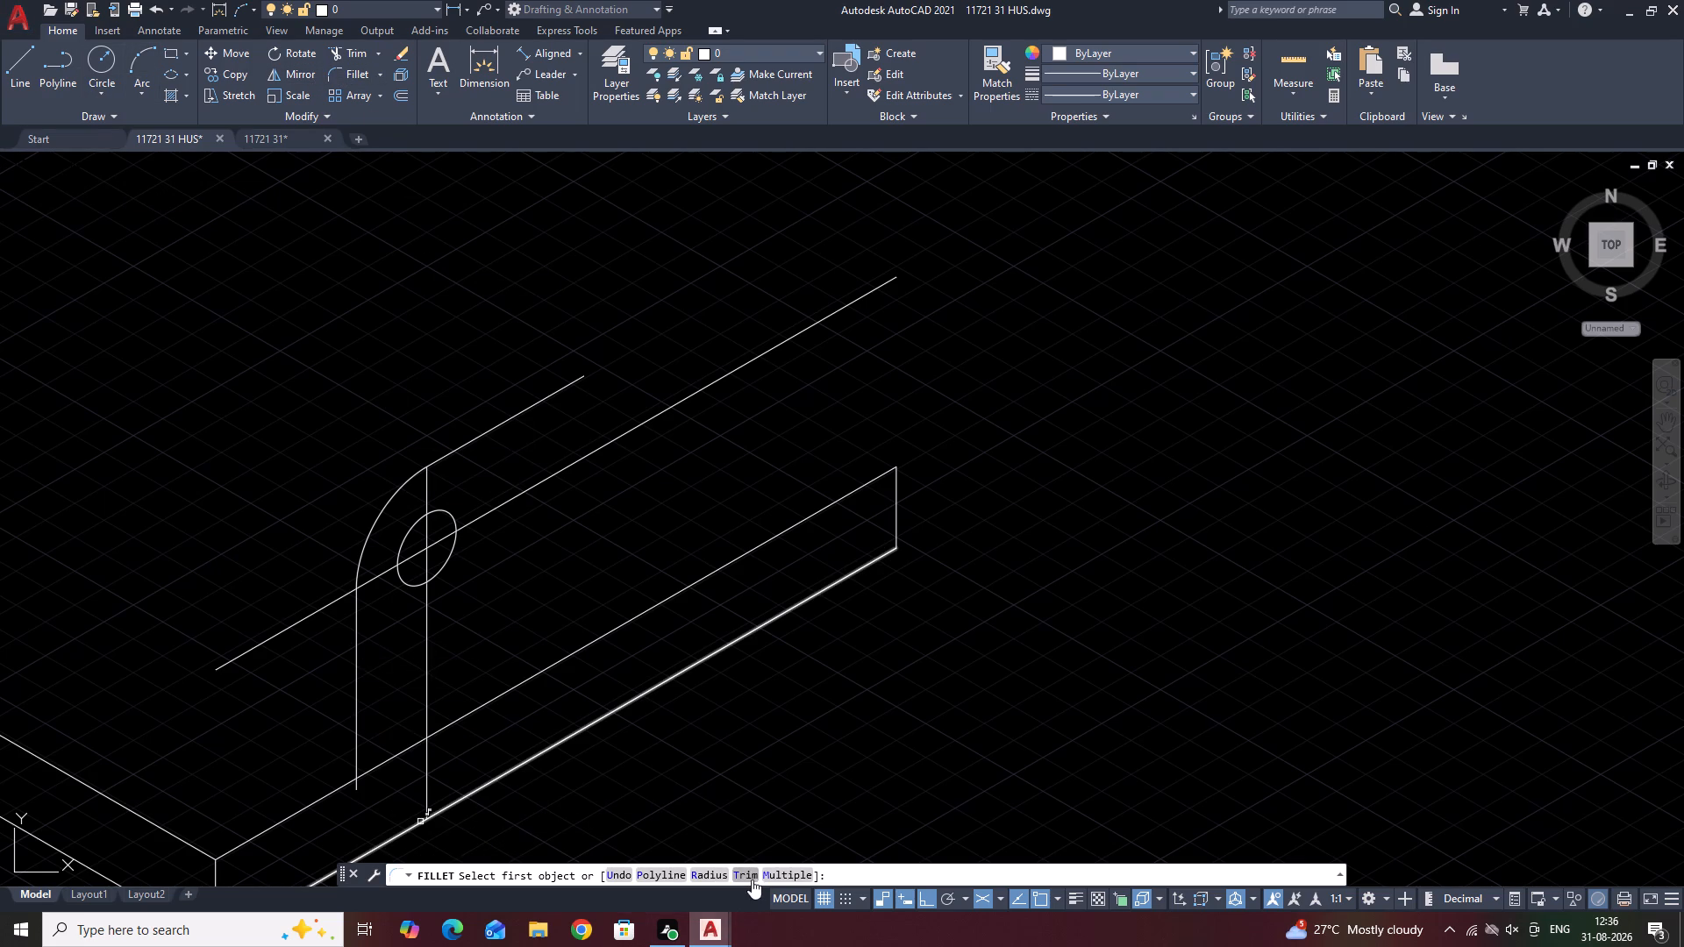
click(713, 876)
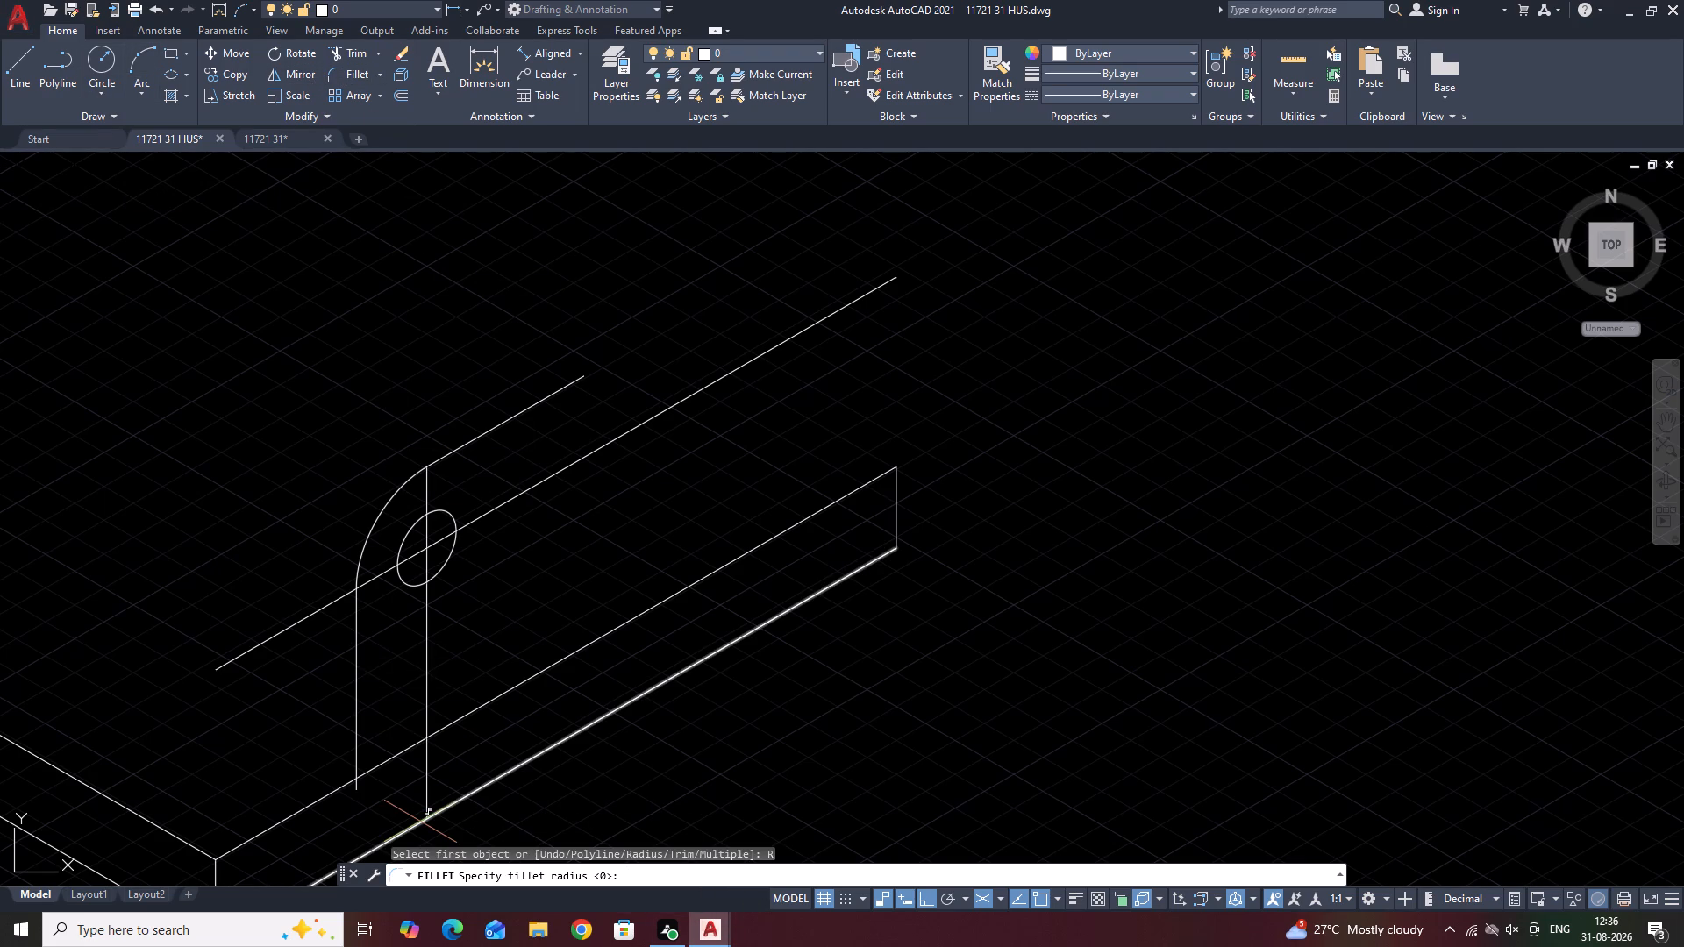
text(15)
key(Return)
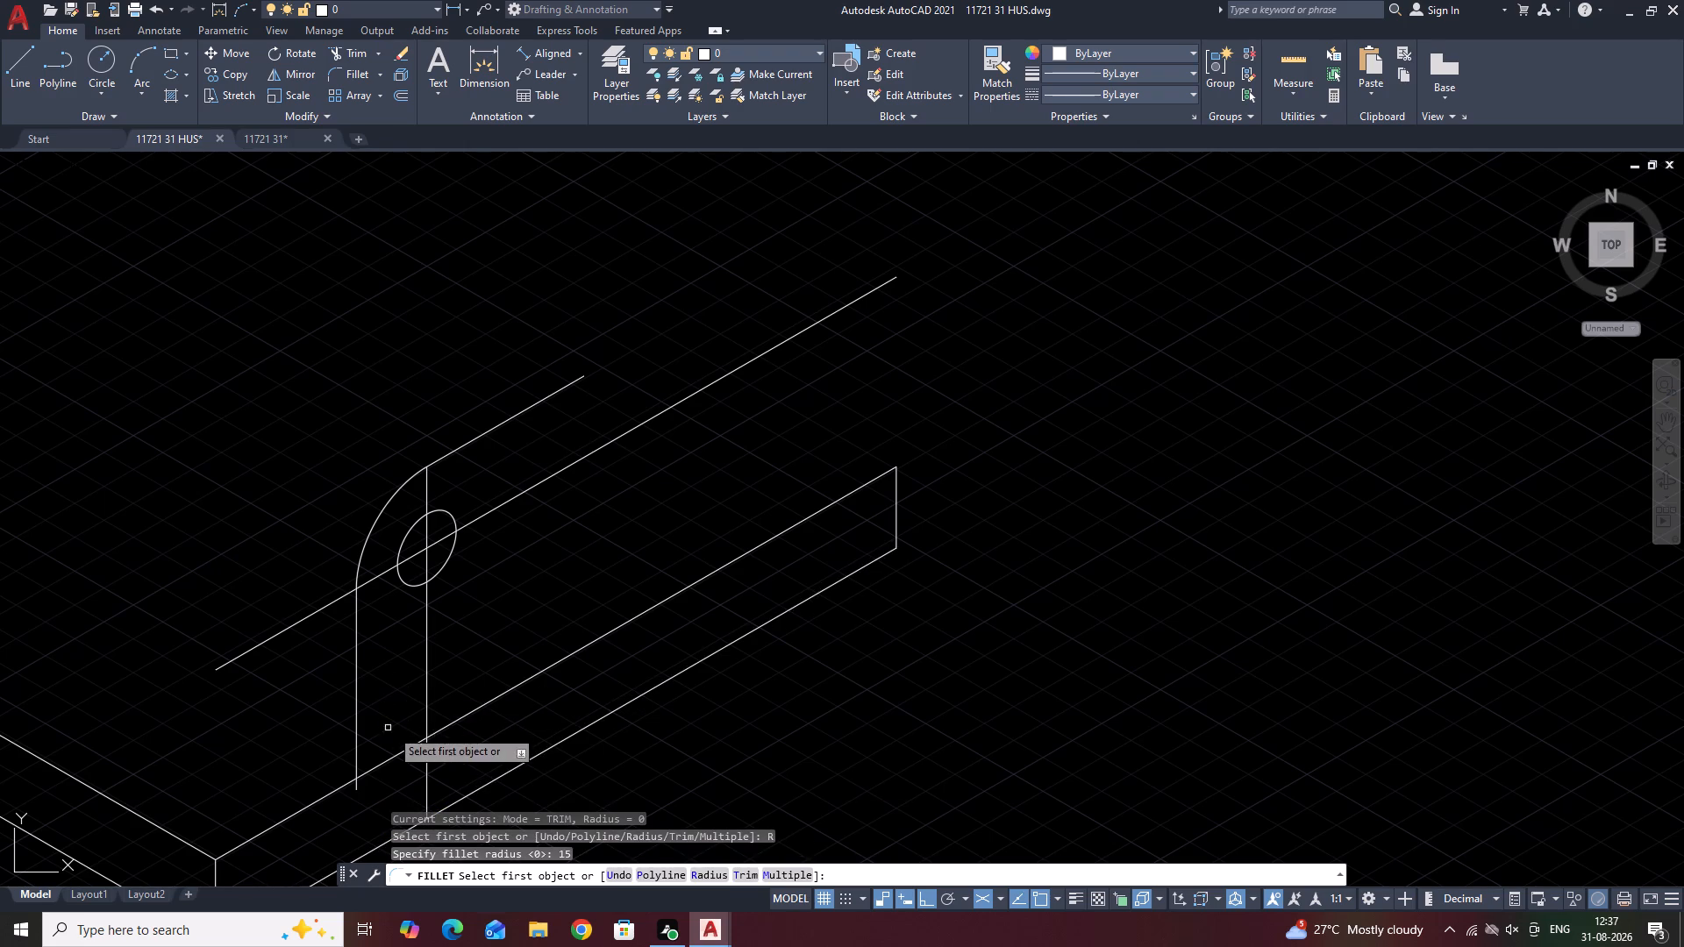
scroll(431, 723, up, 2)
scroll(432, 720, down, 3)
scroll(348, 781, up, 3)
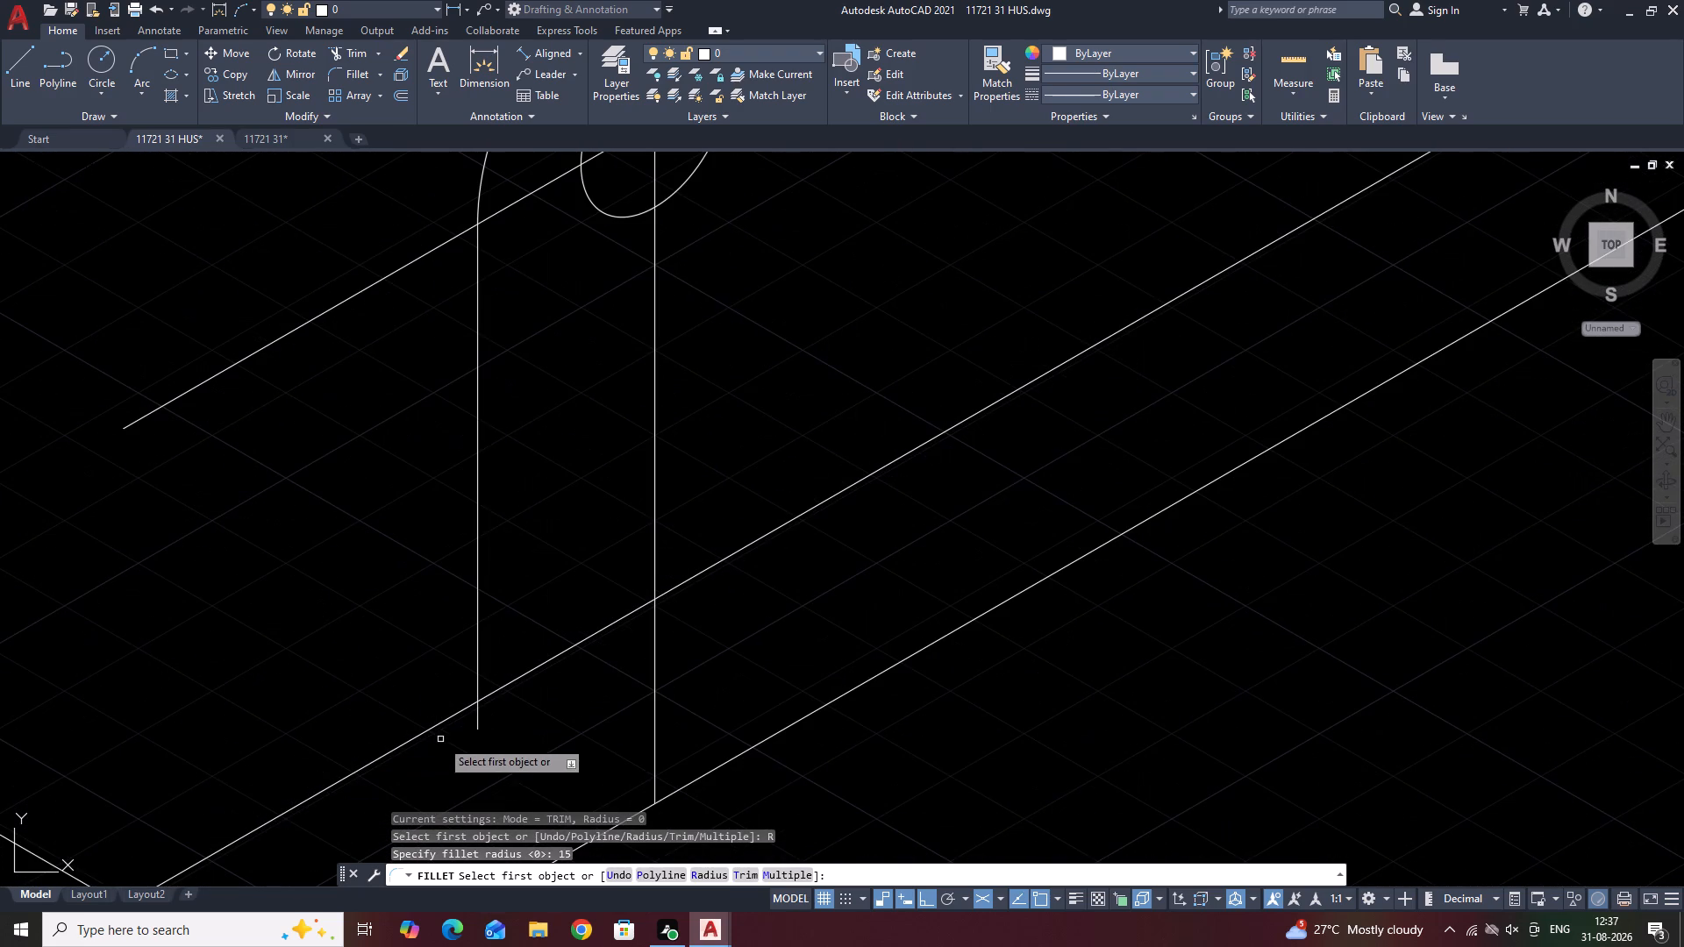
click(440, 723)
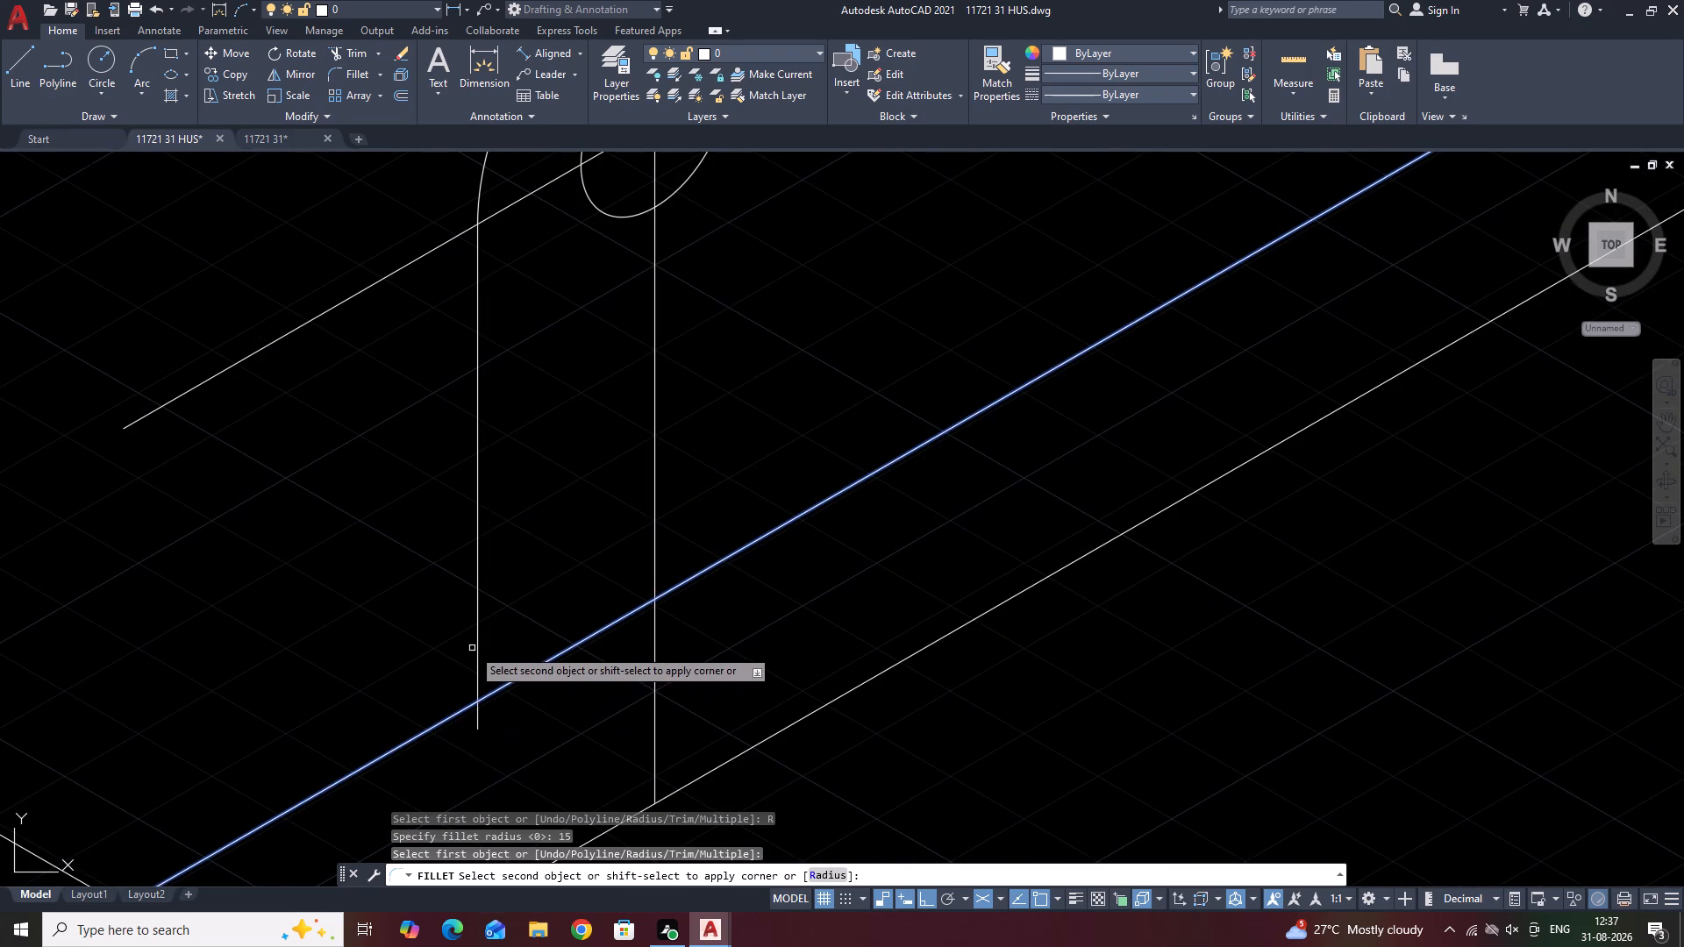
click(476, 621)
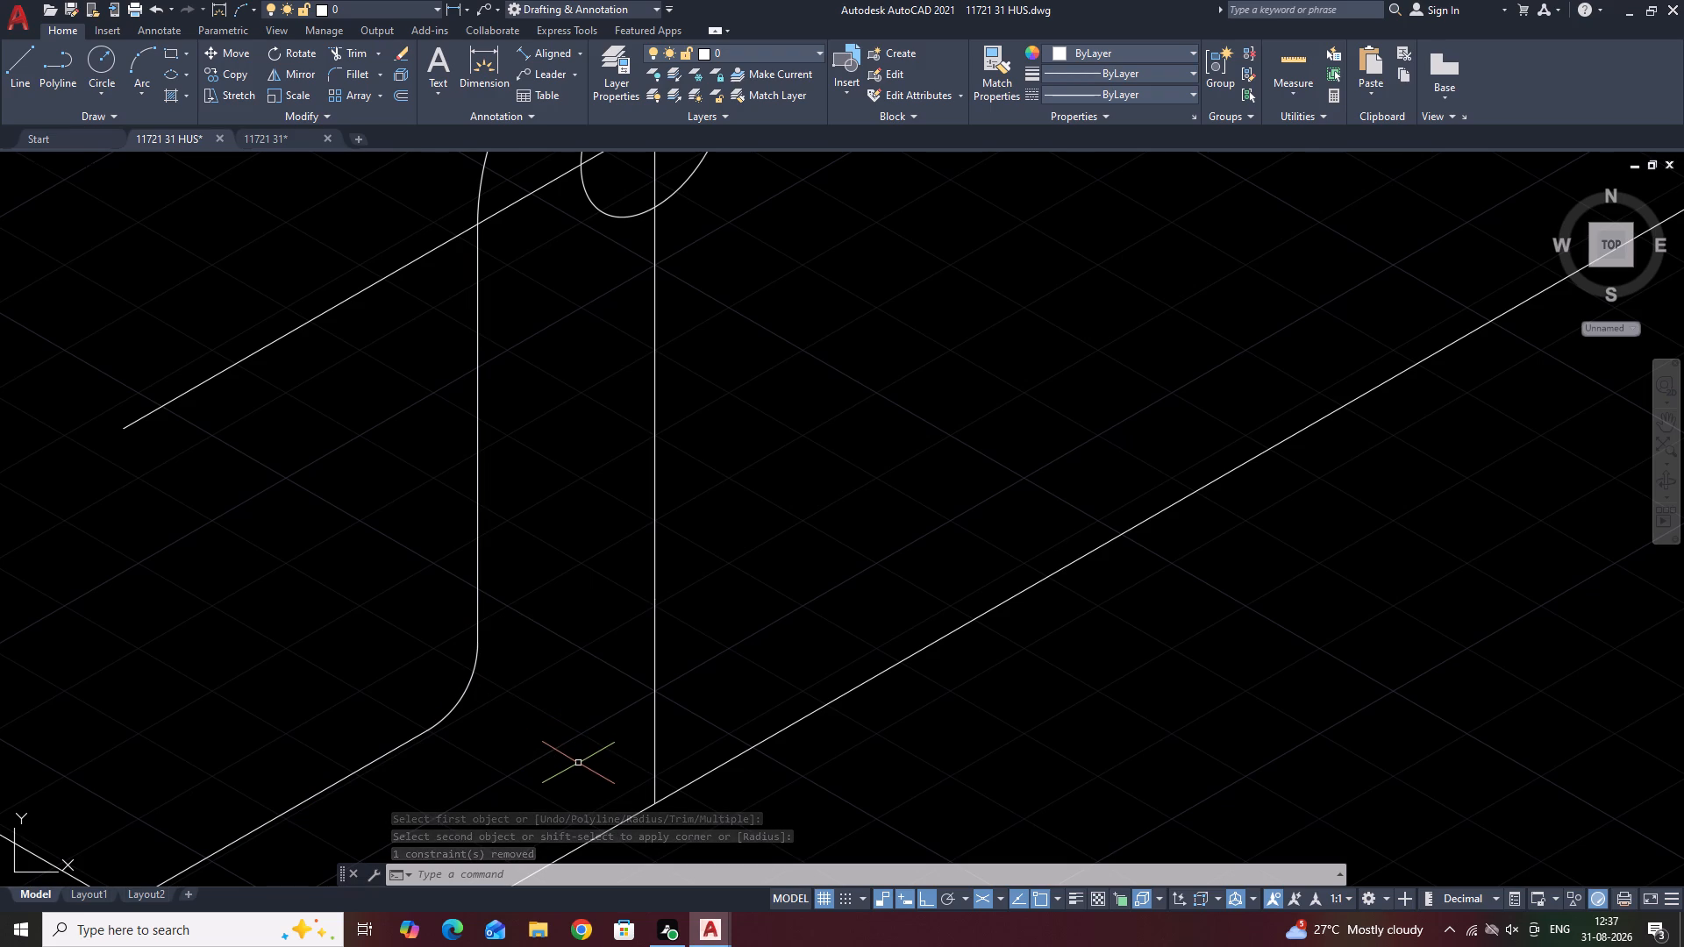
Erase the long slanted centre line passing through the hole.
scroll(598, 749, down, 3)
scroll(582, 735, up, 1)
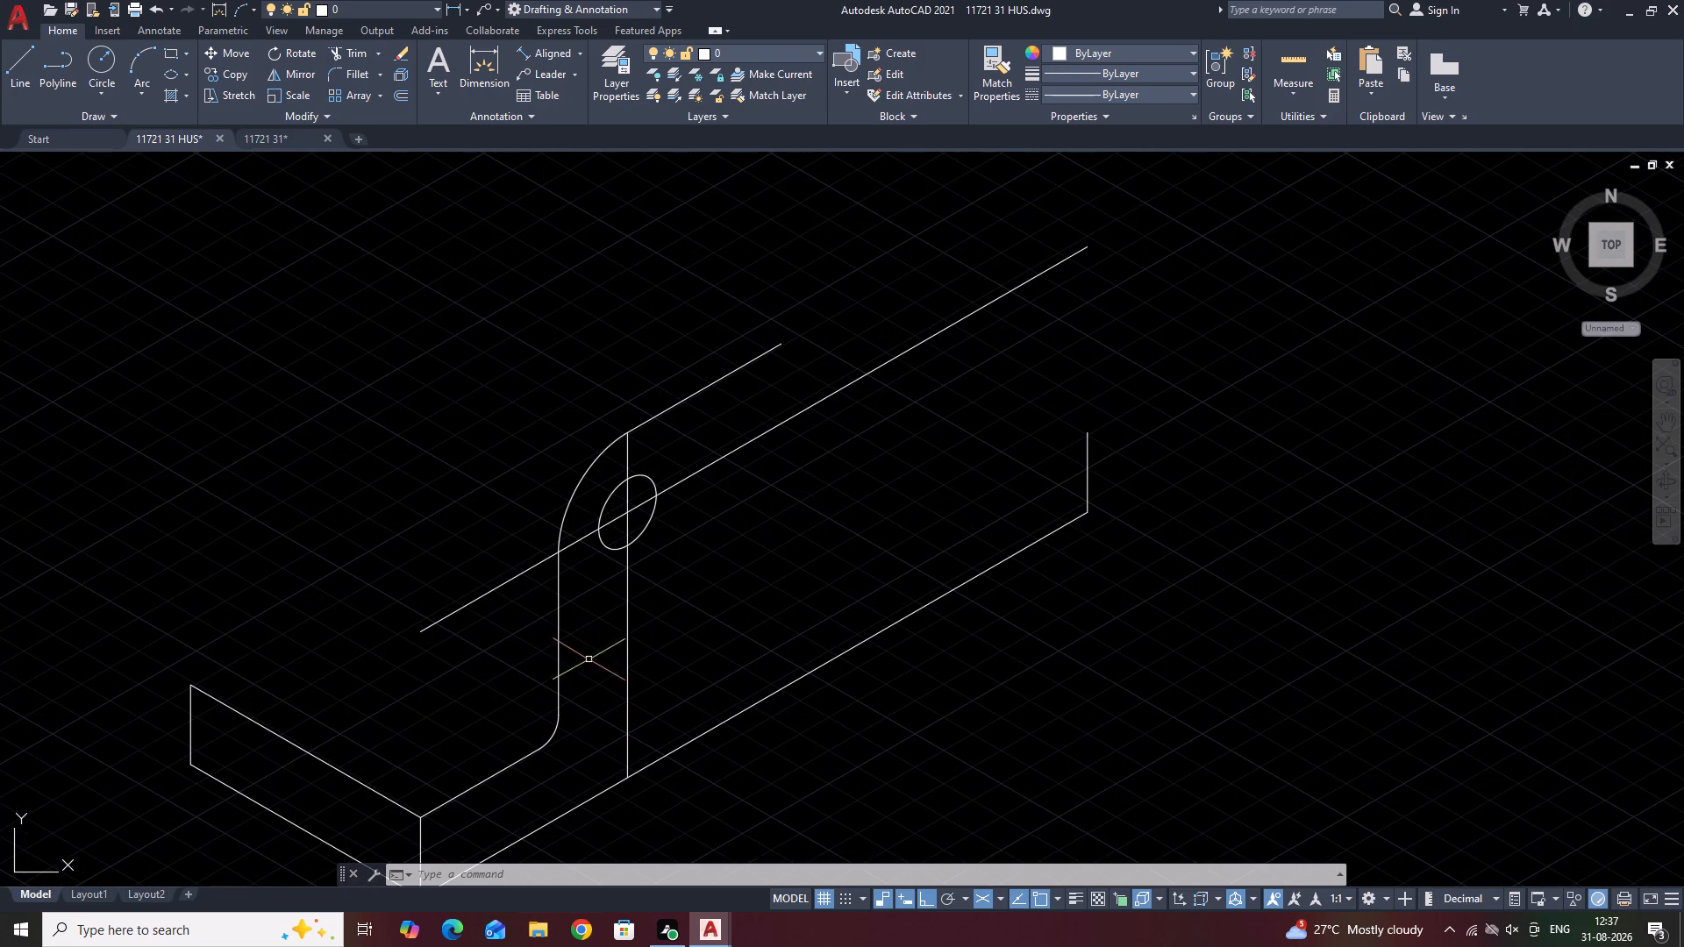
click(502, 585)
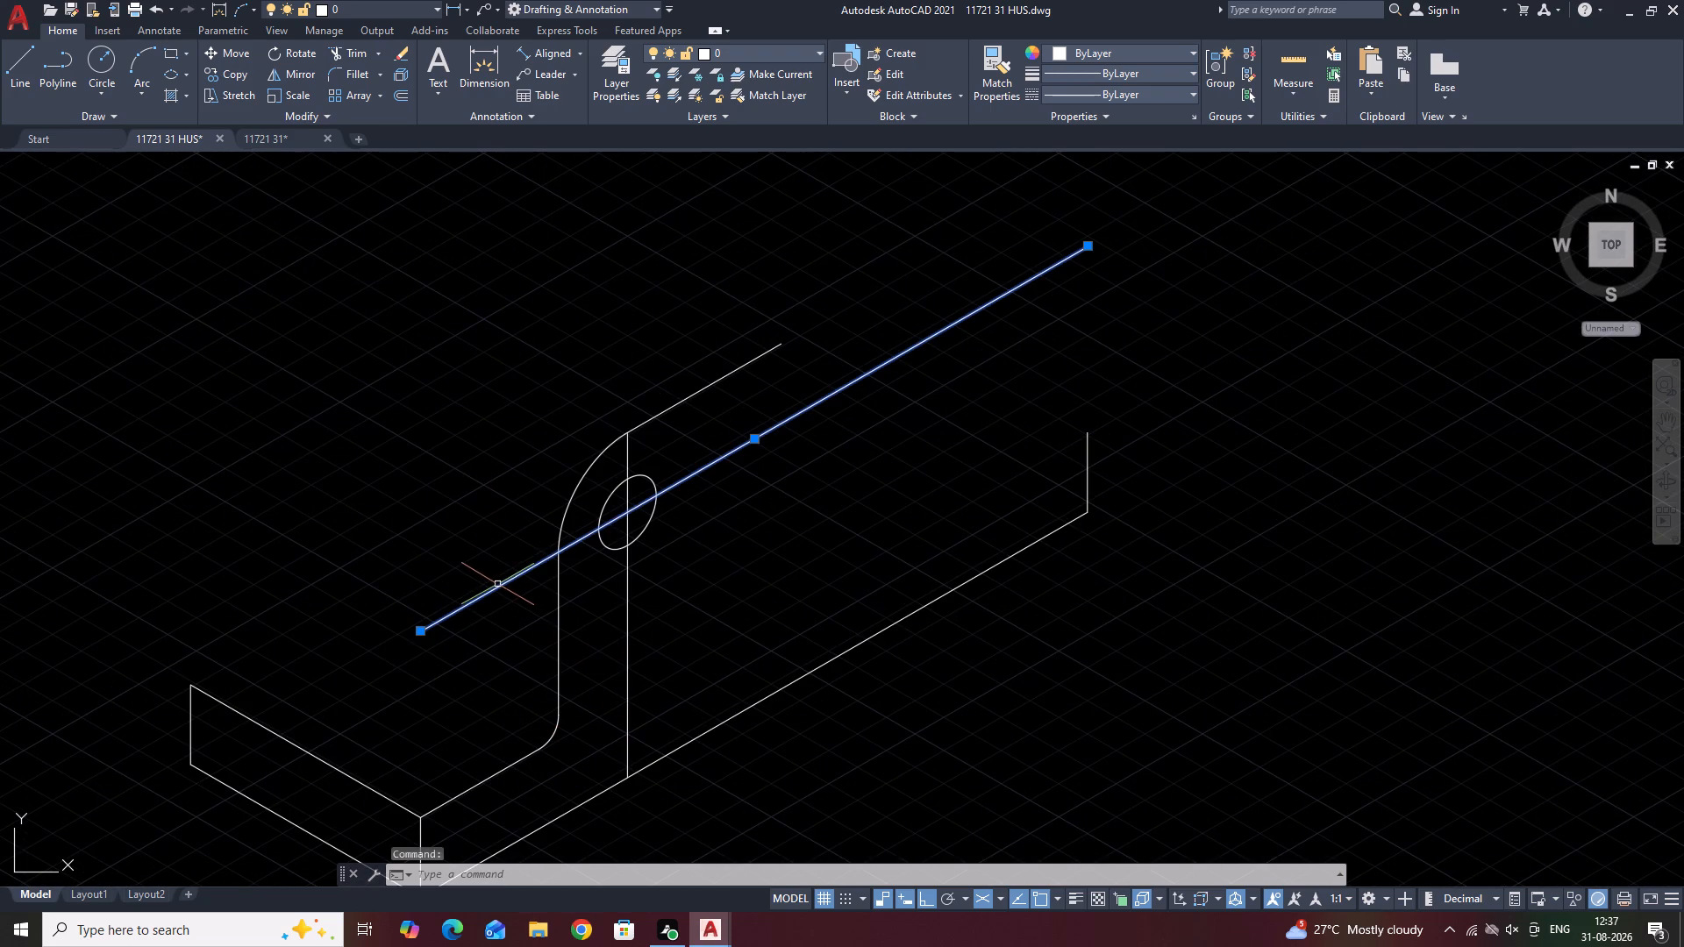
key(Delete)
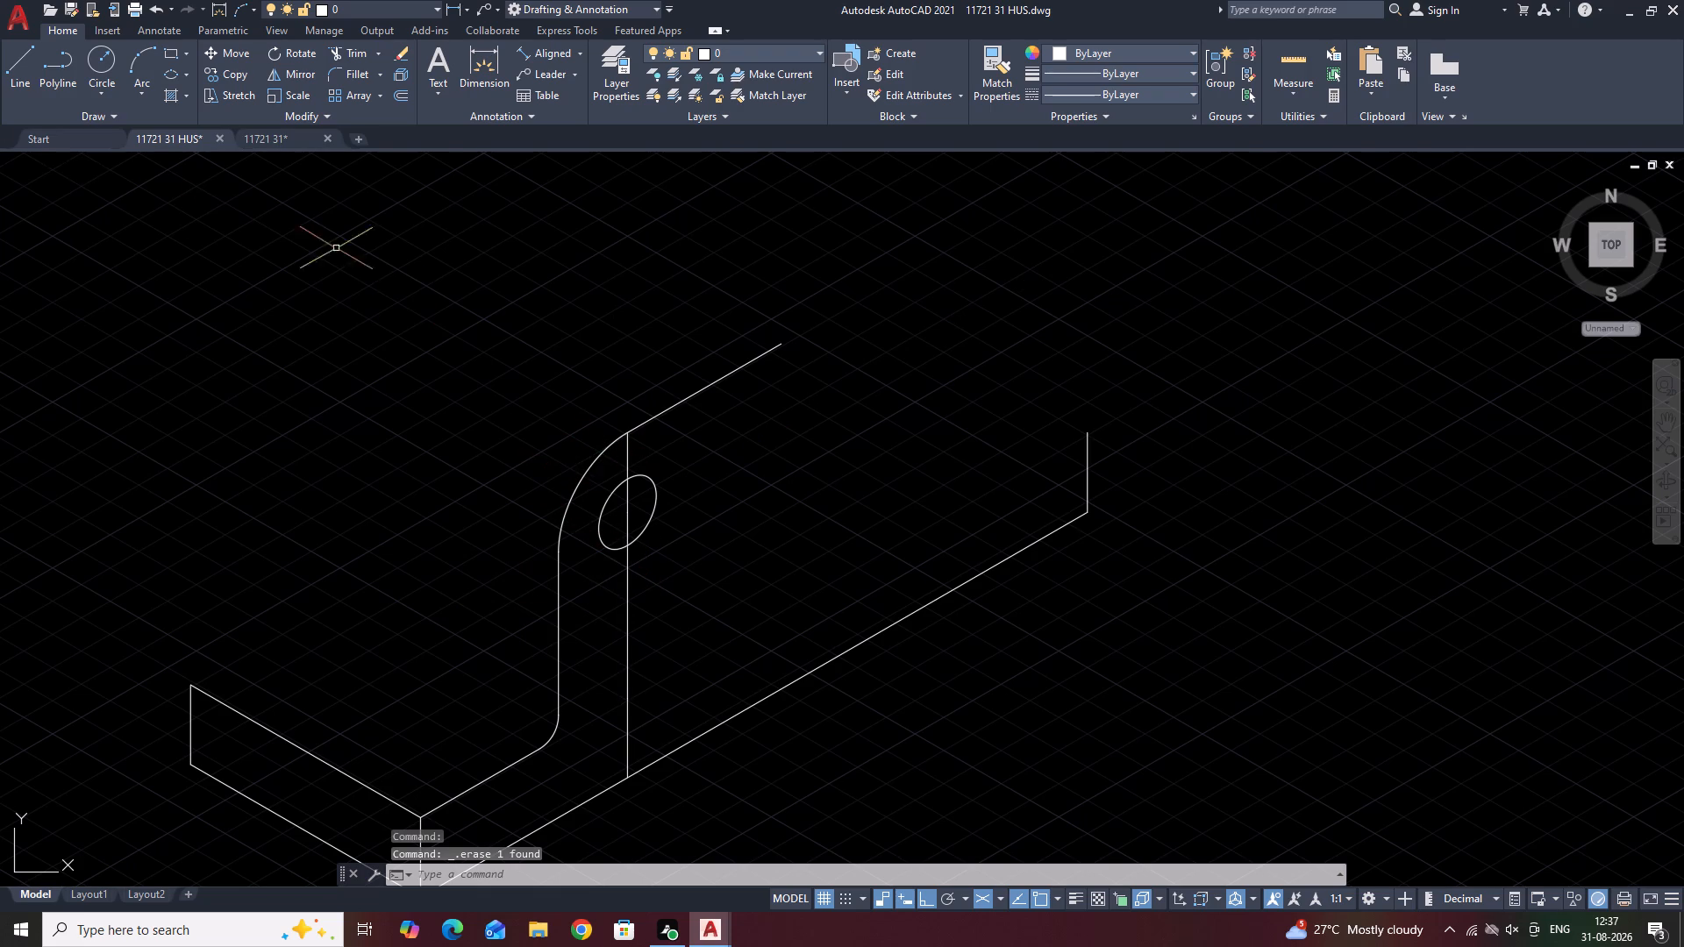
Copy the upright's profile (top slanted line, large arc, vertical line and bottom fillet) 25, 75 and 100 units along 150°.
click(708, 383)
click(583, 472)
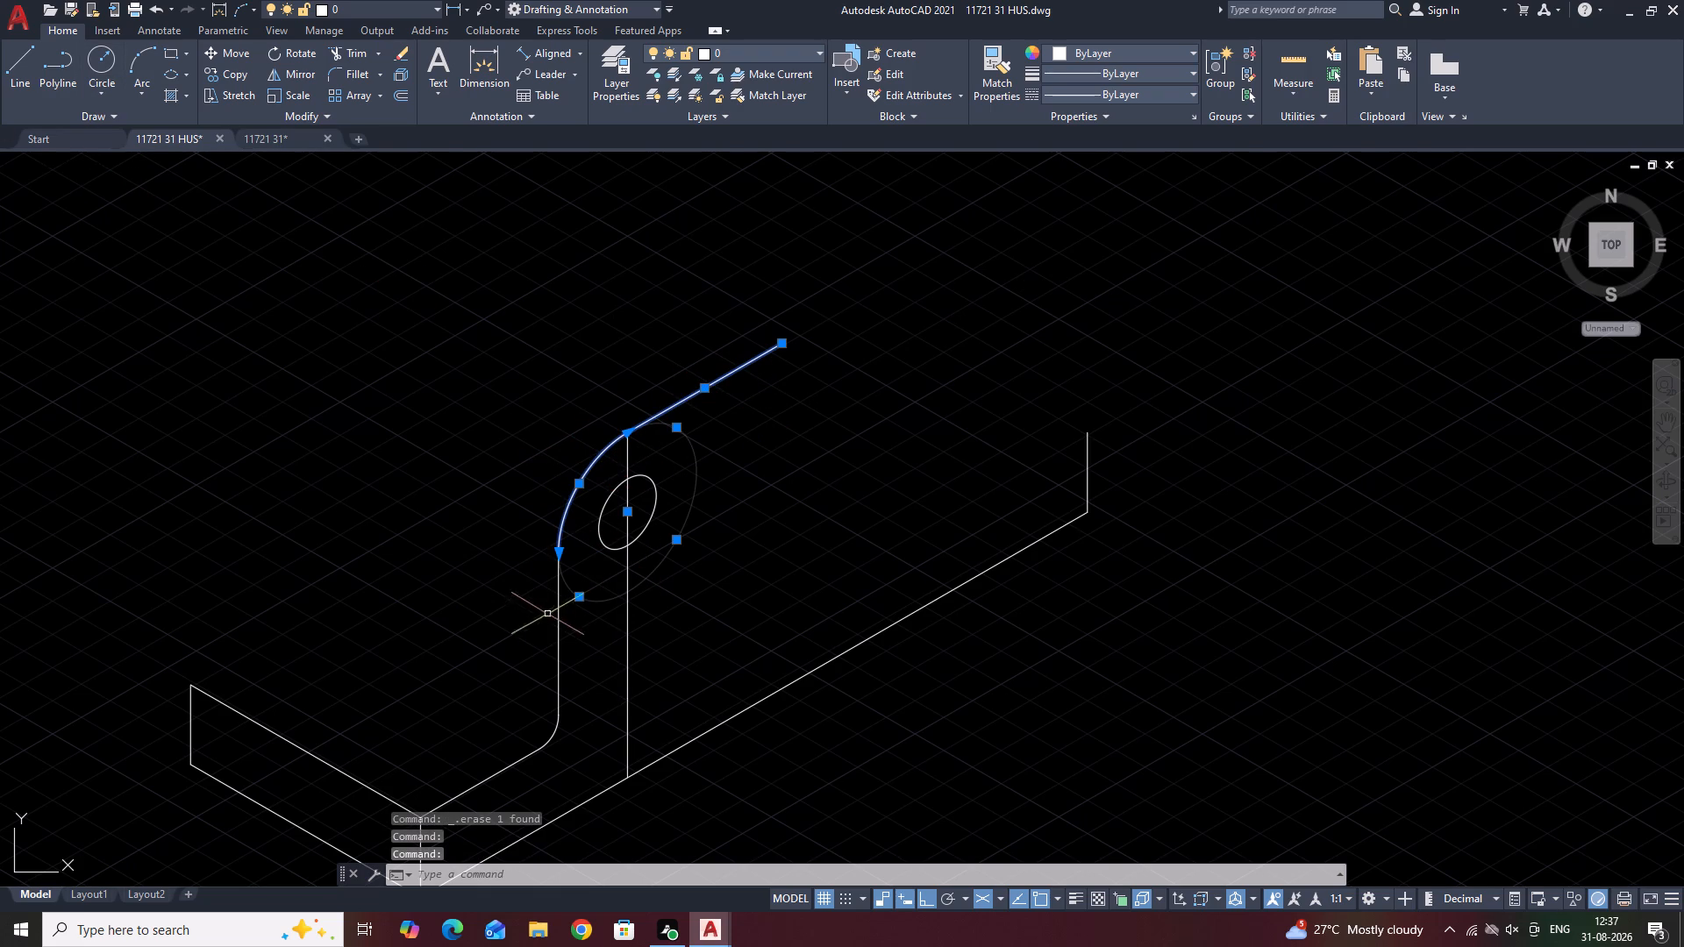
click(560, 652)
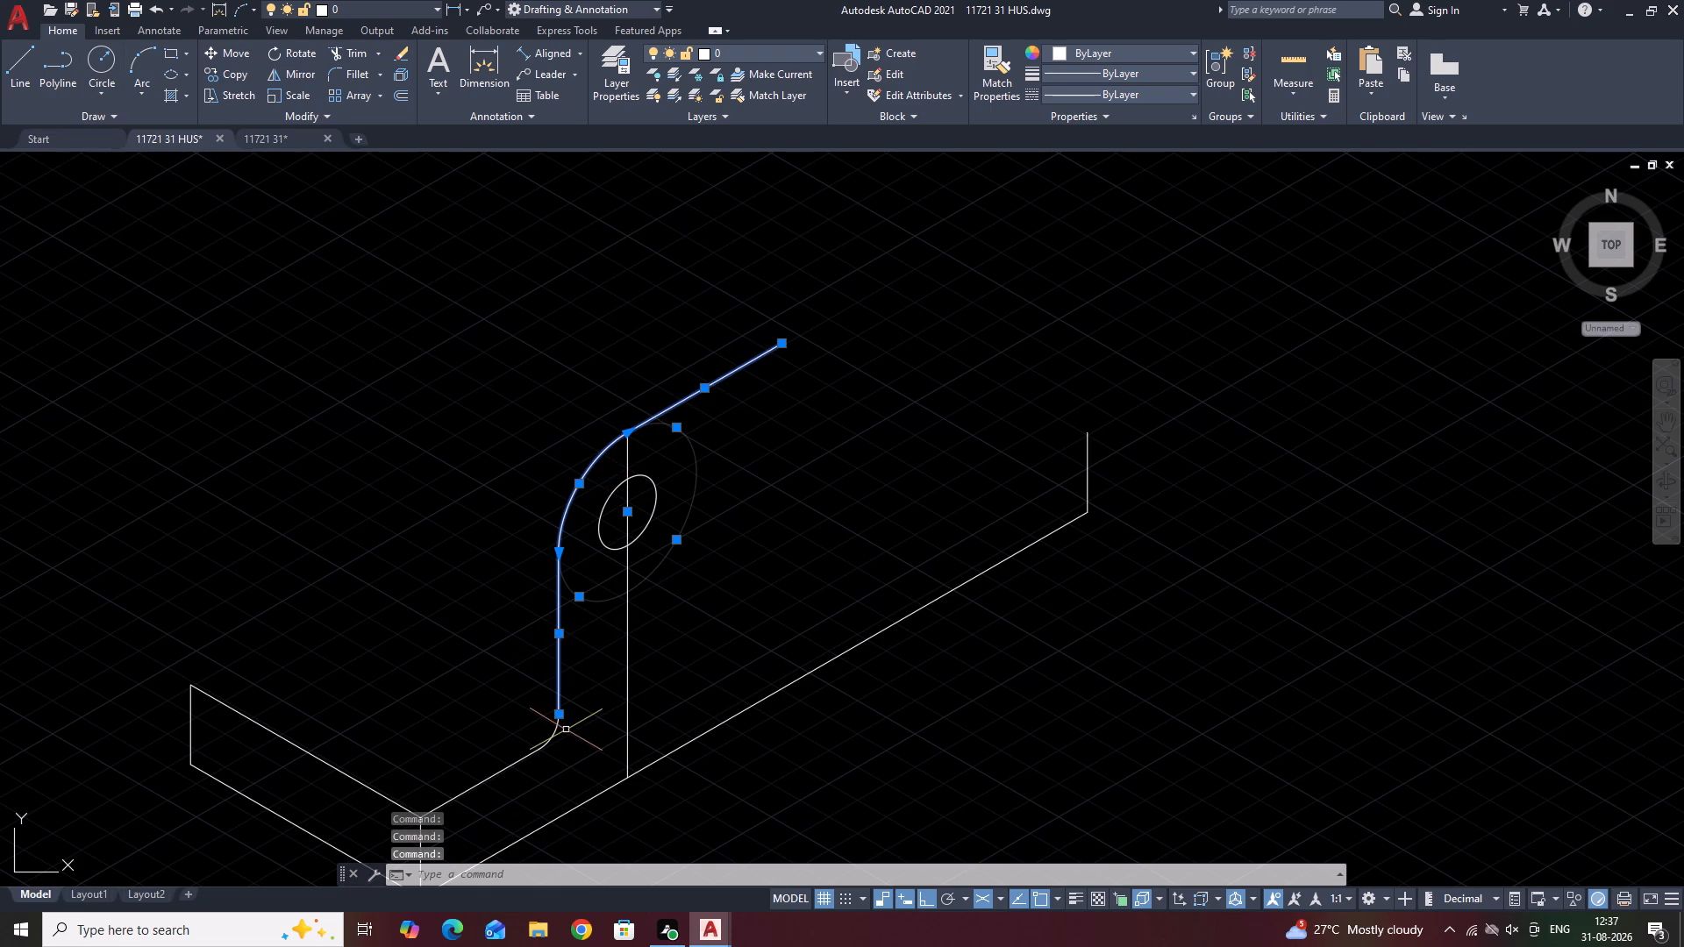
click(556, 733)
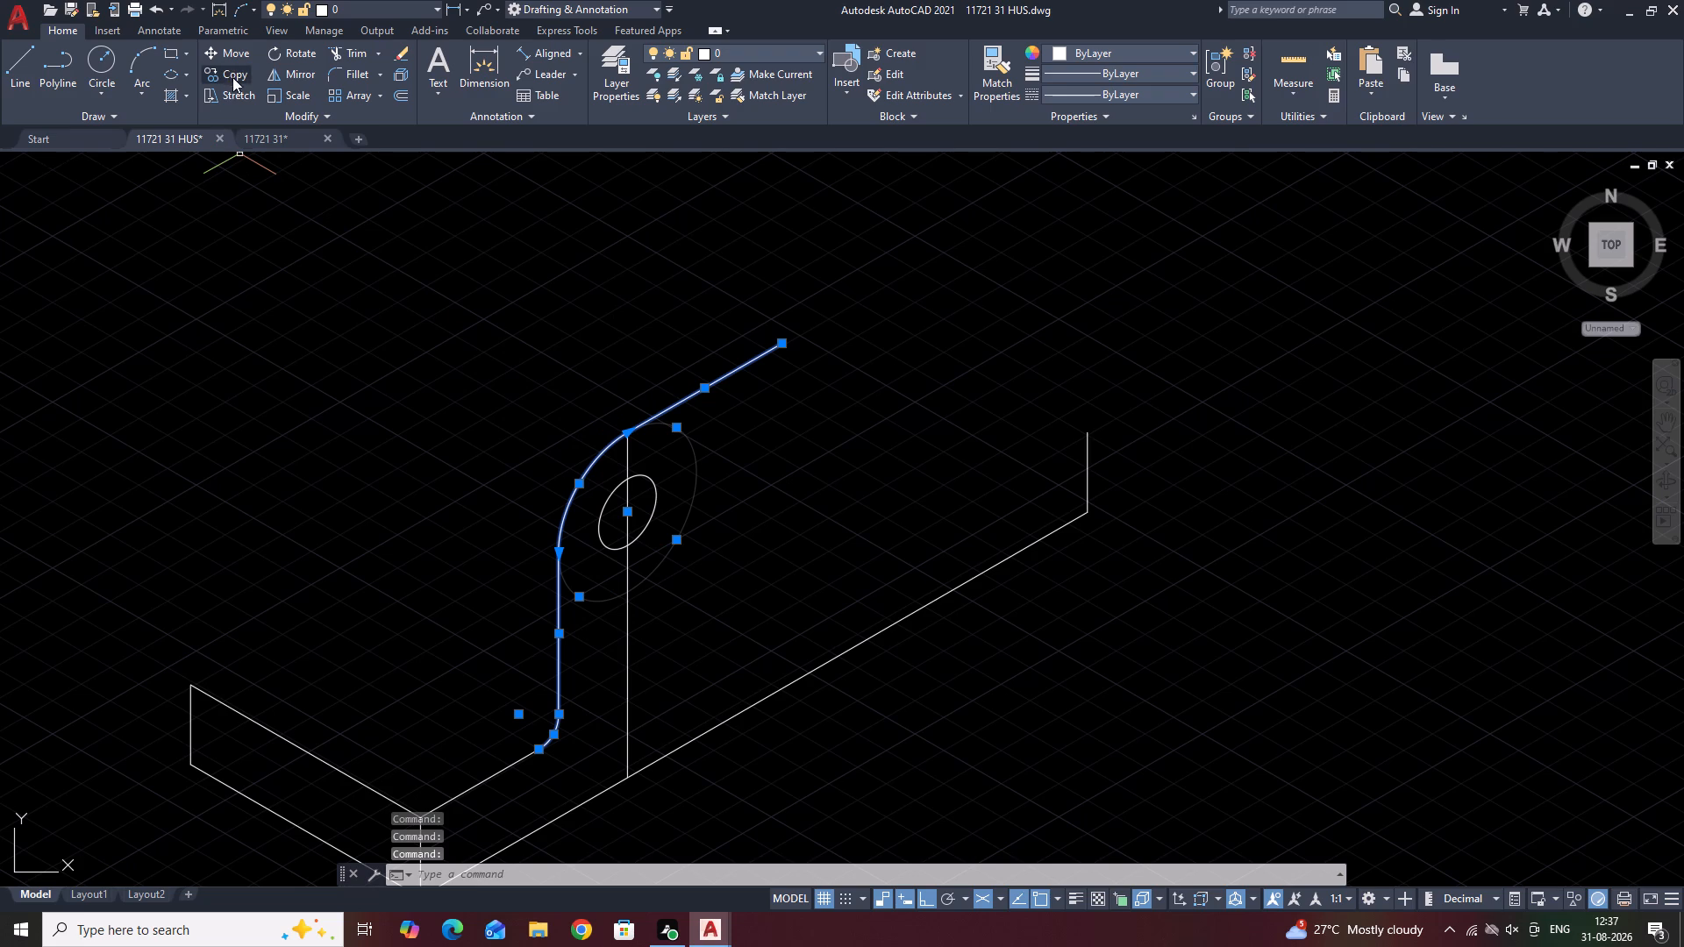
click(238, 80)
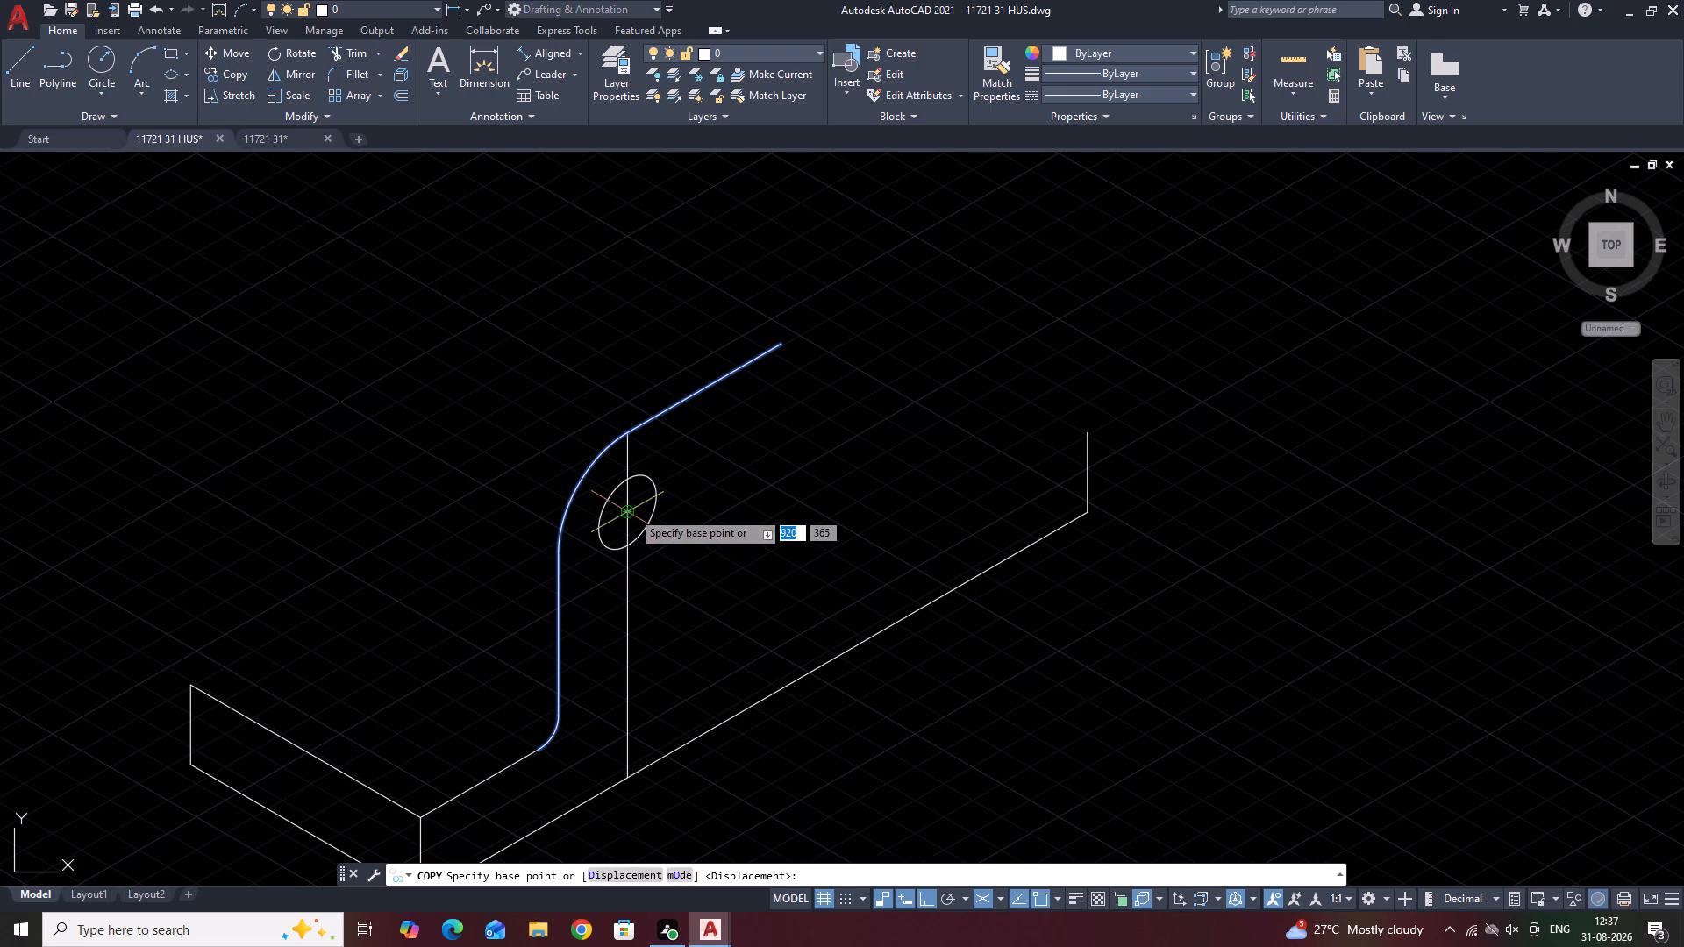
click(631, 510)
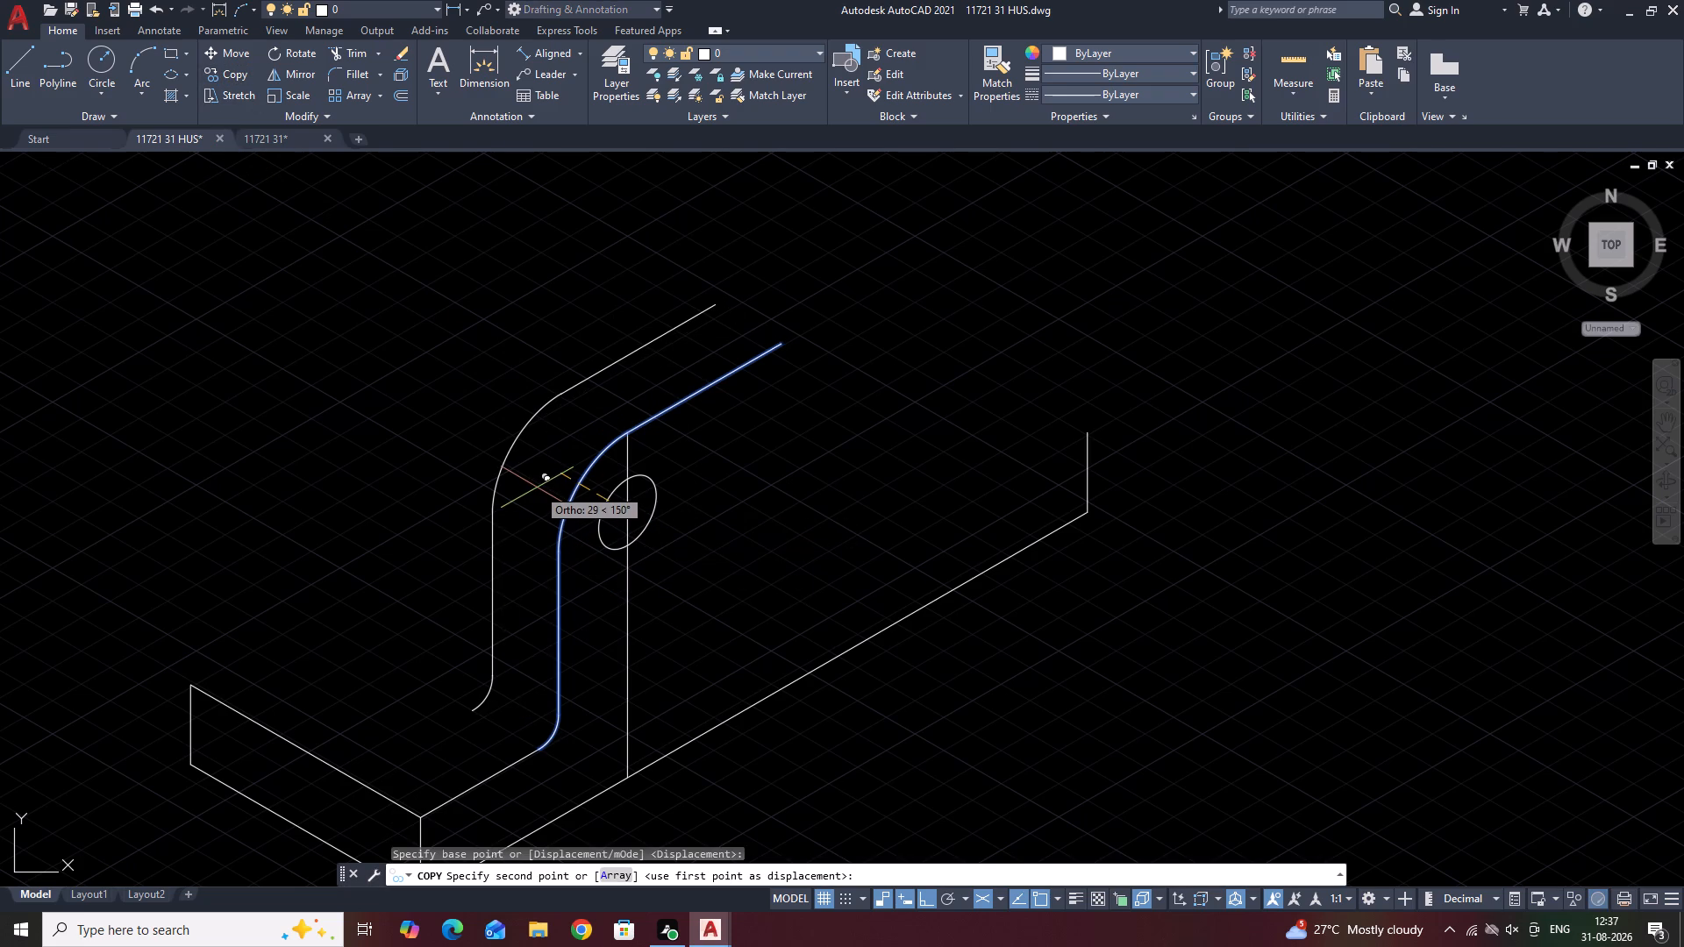
text(25)
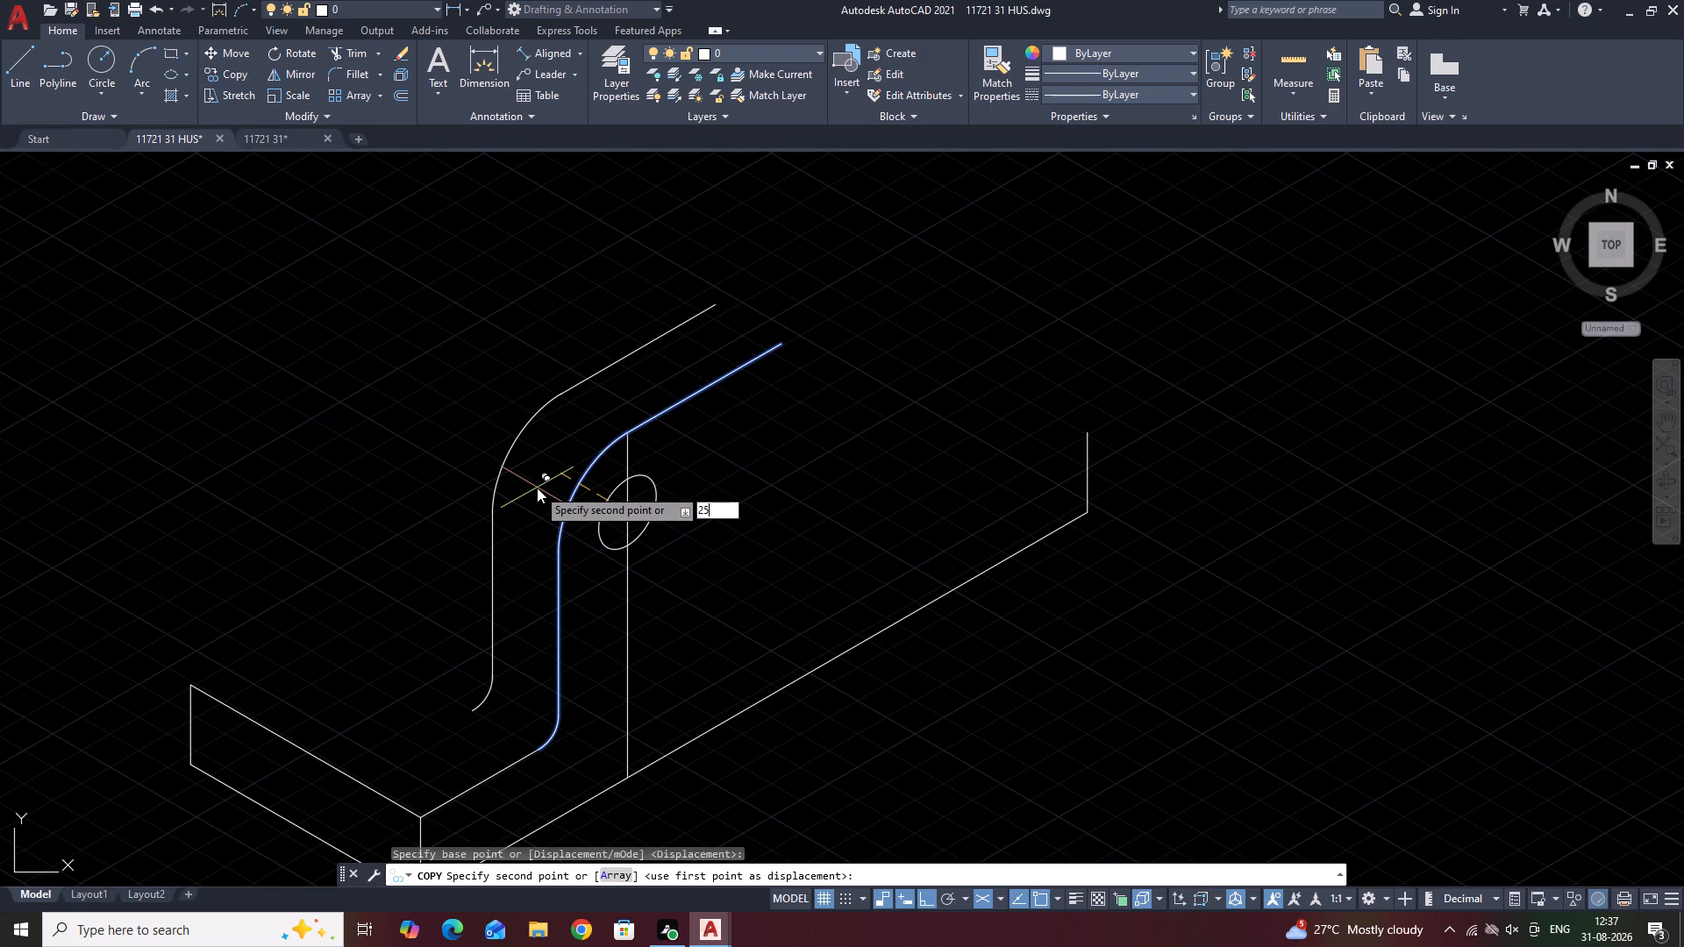
key(Return)
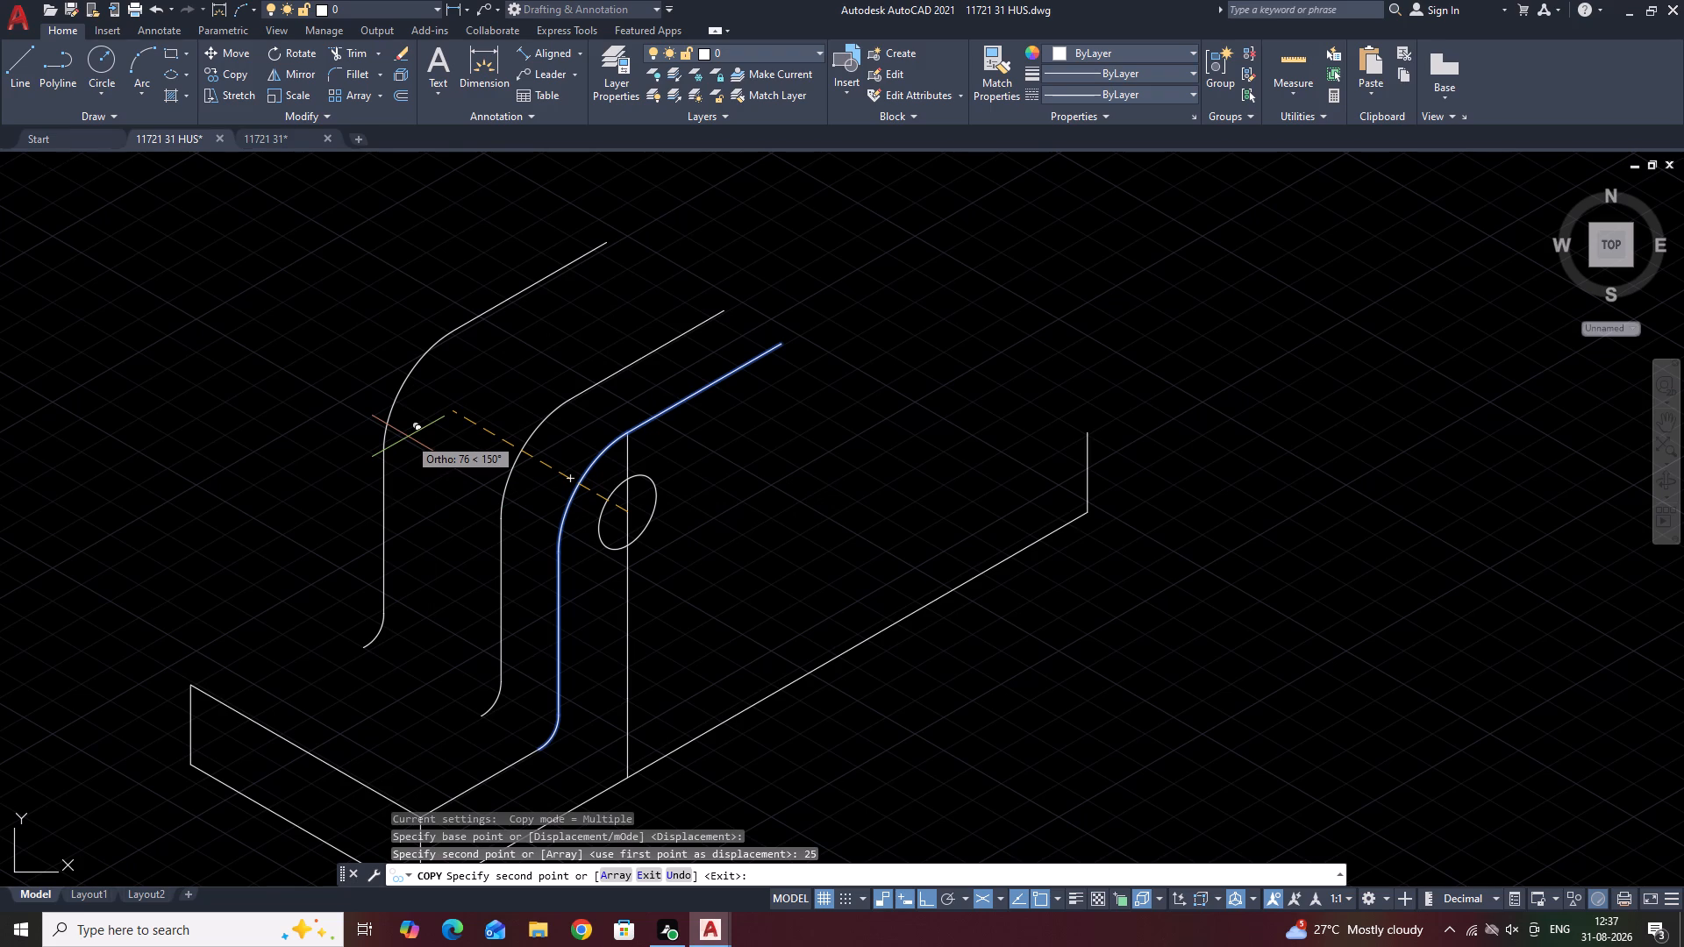
text(75)
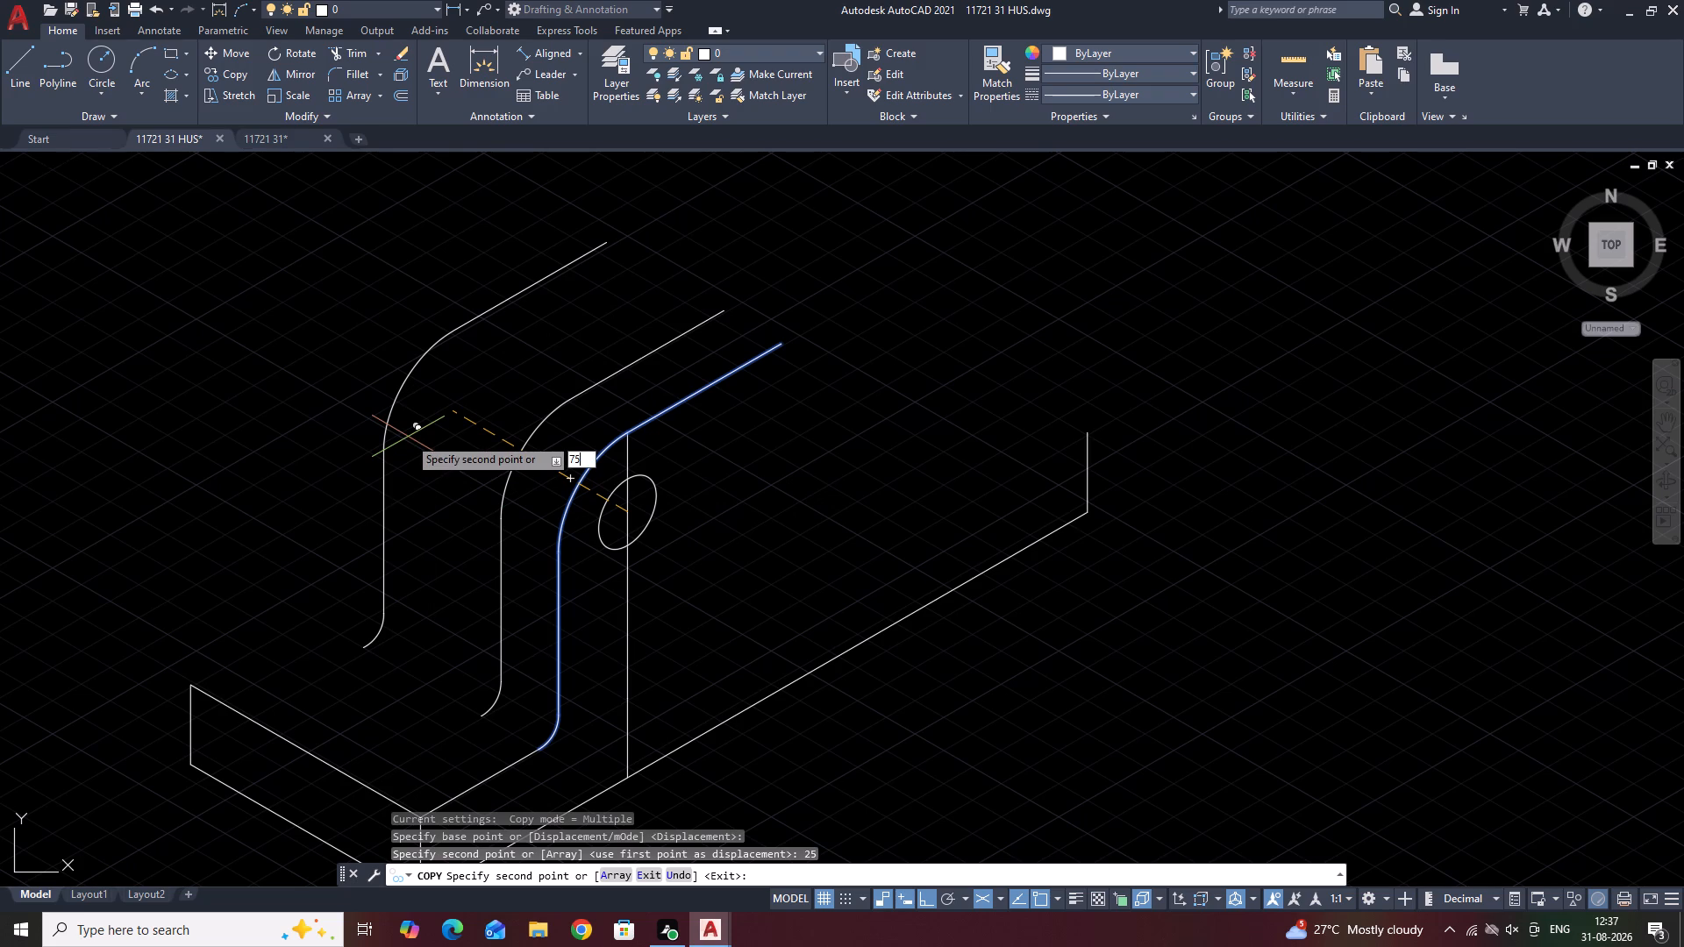
key(Return)
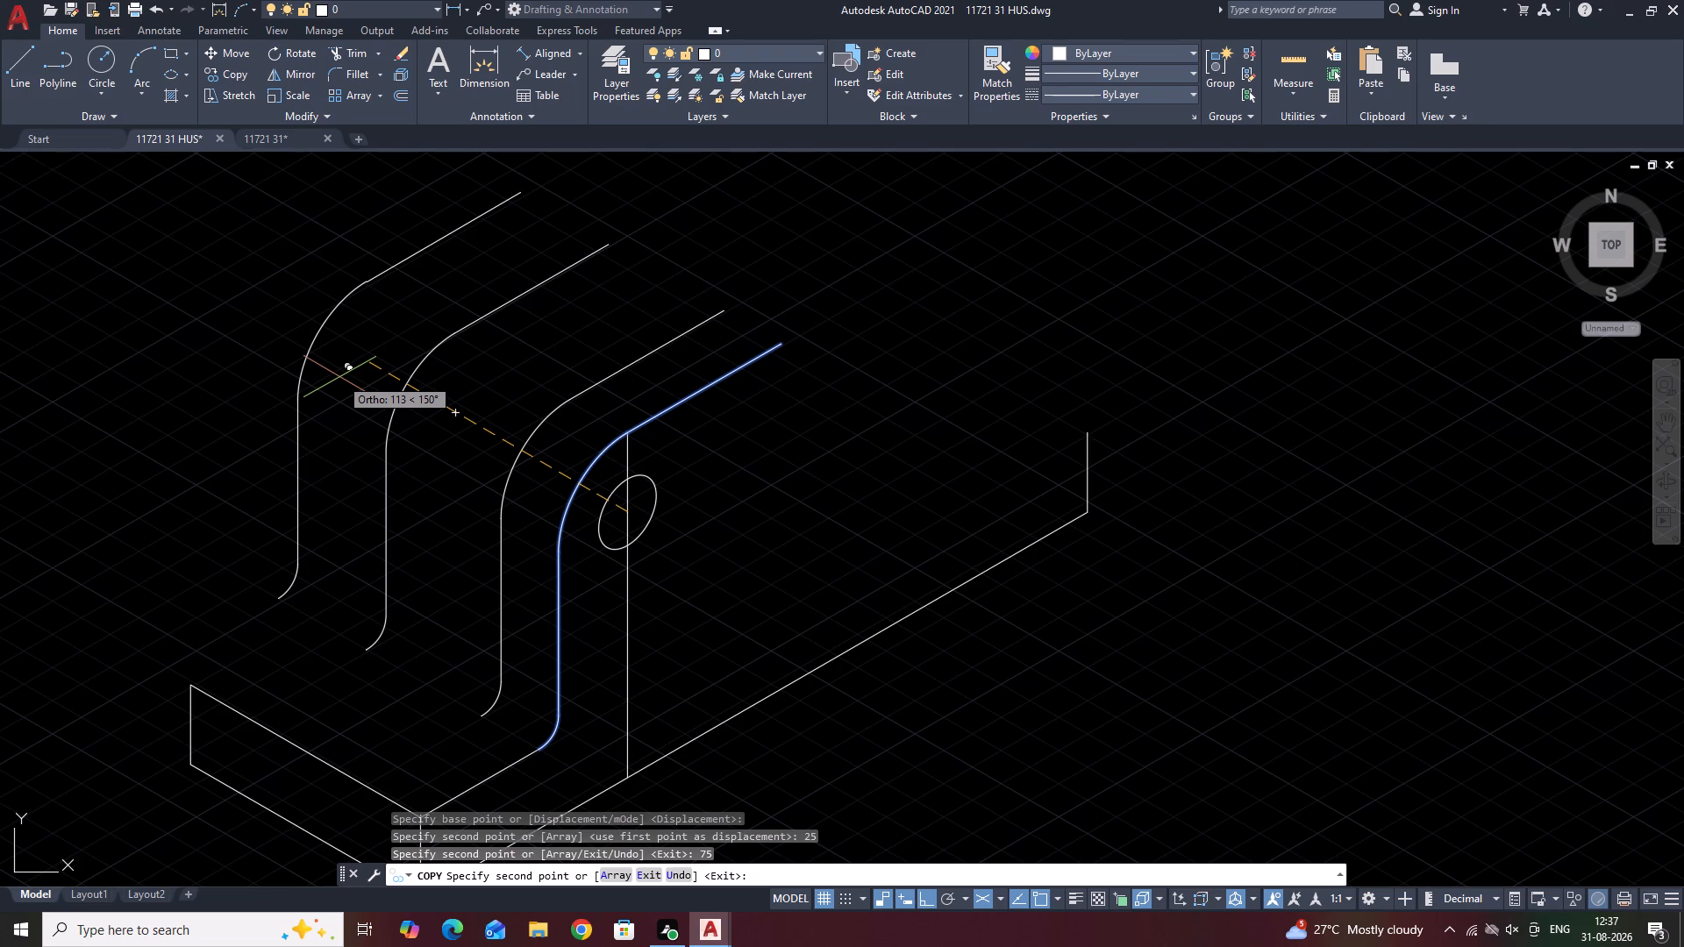
text(100)
key(Return)
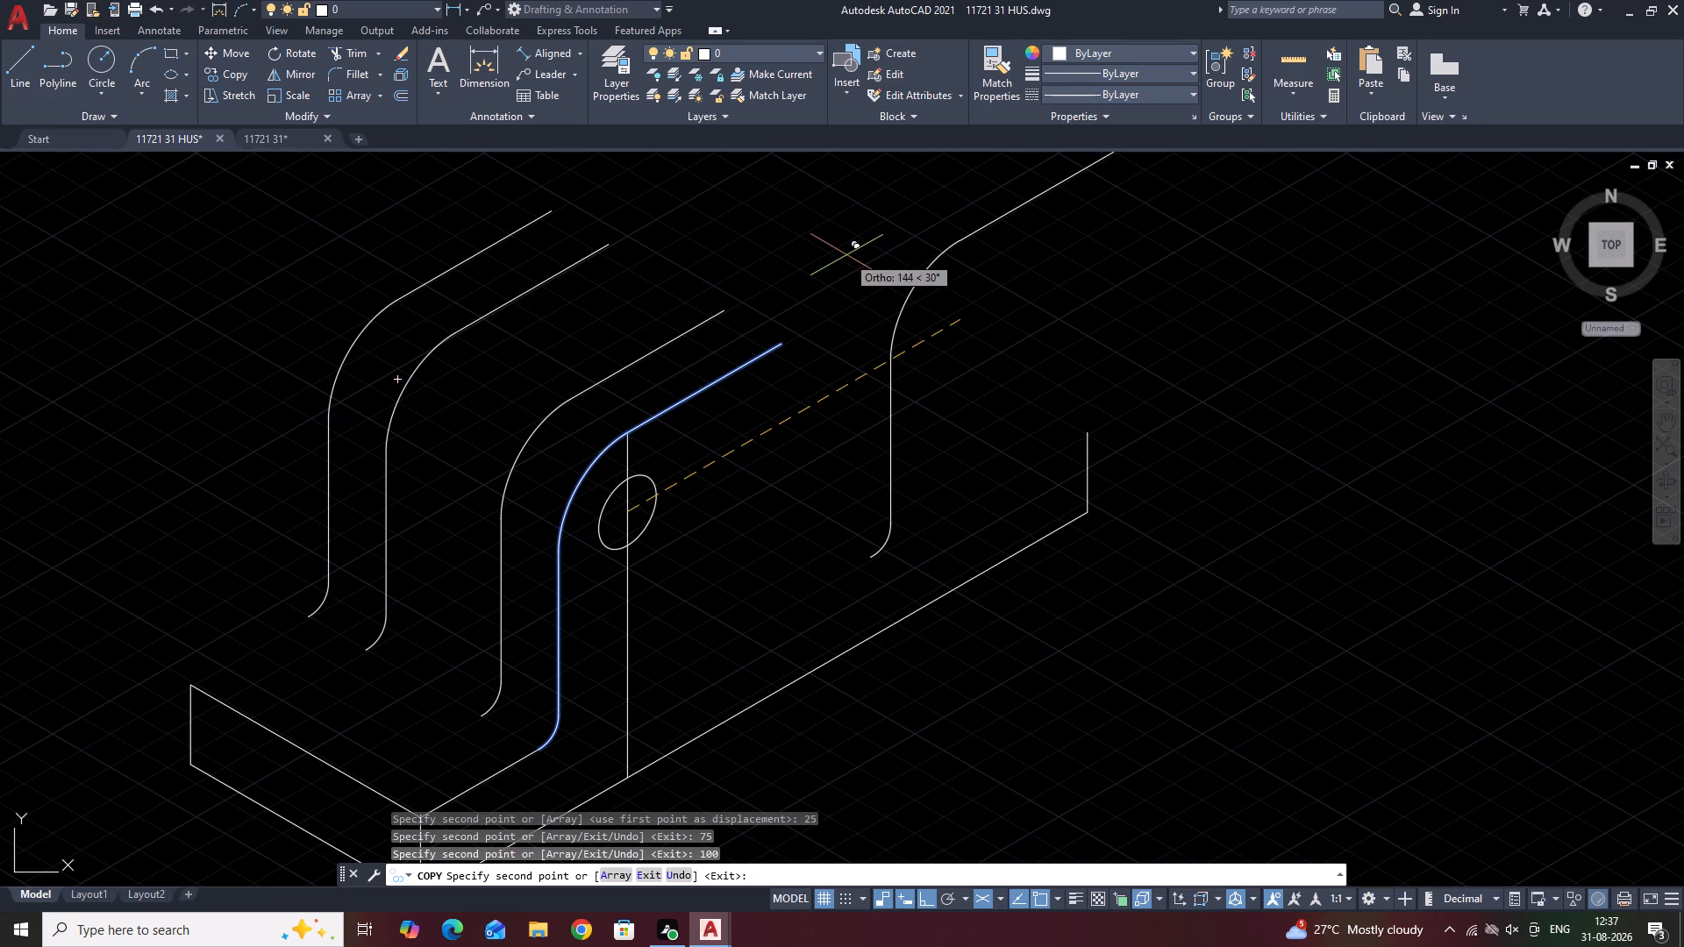
key(space)
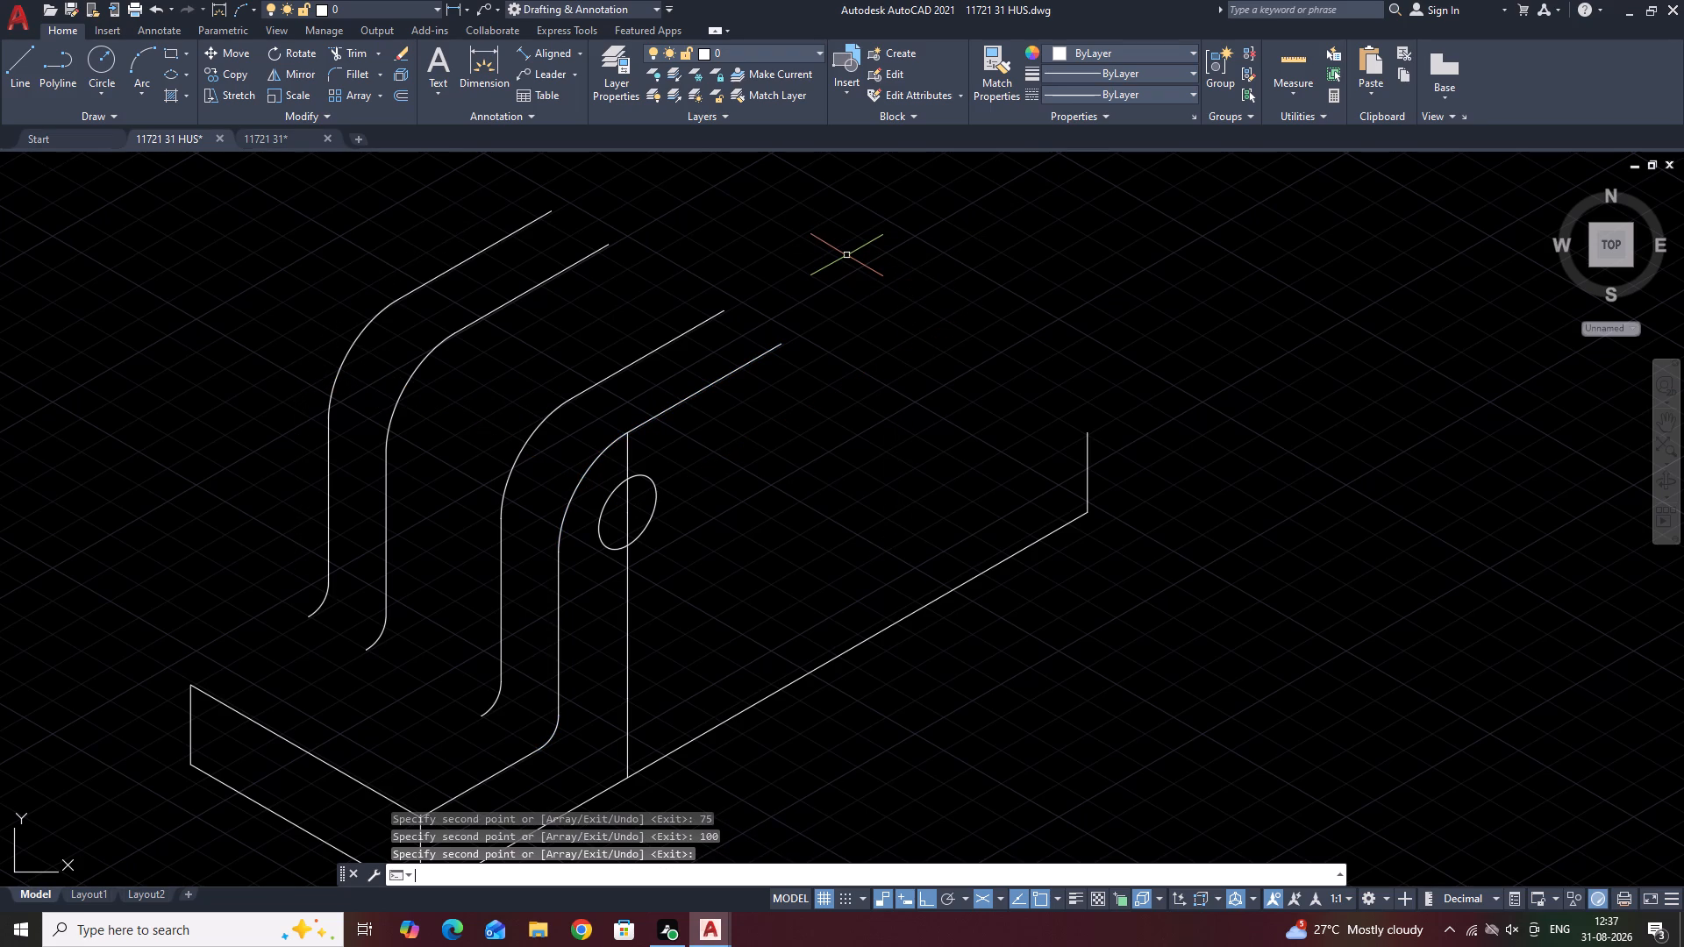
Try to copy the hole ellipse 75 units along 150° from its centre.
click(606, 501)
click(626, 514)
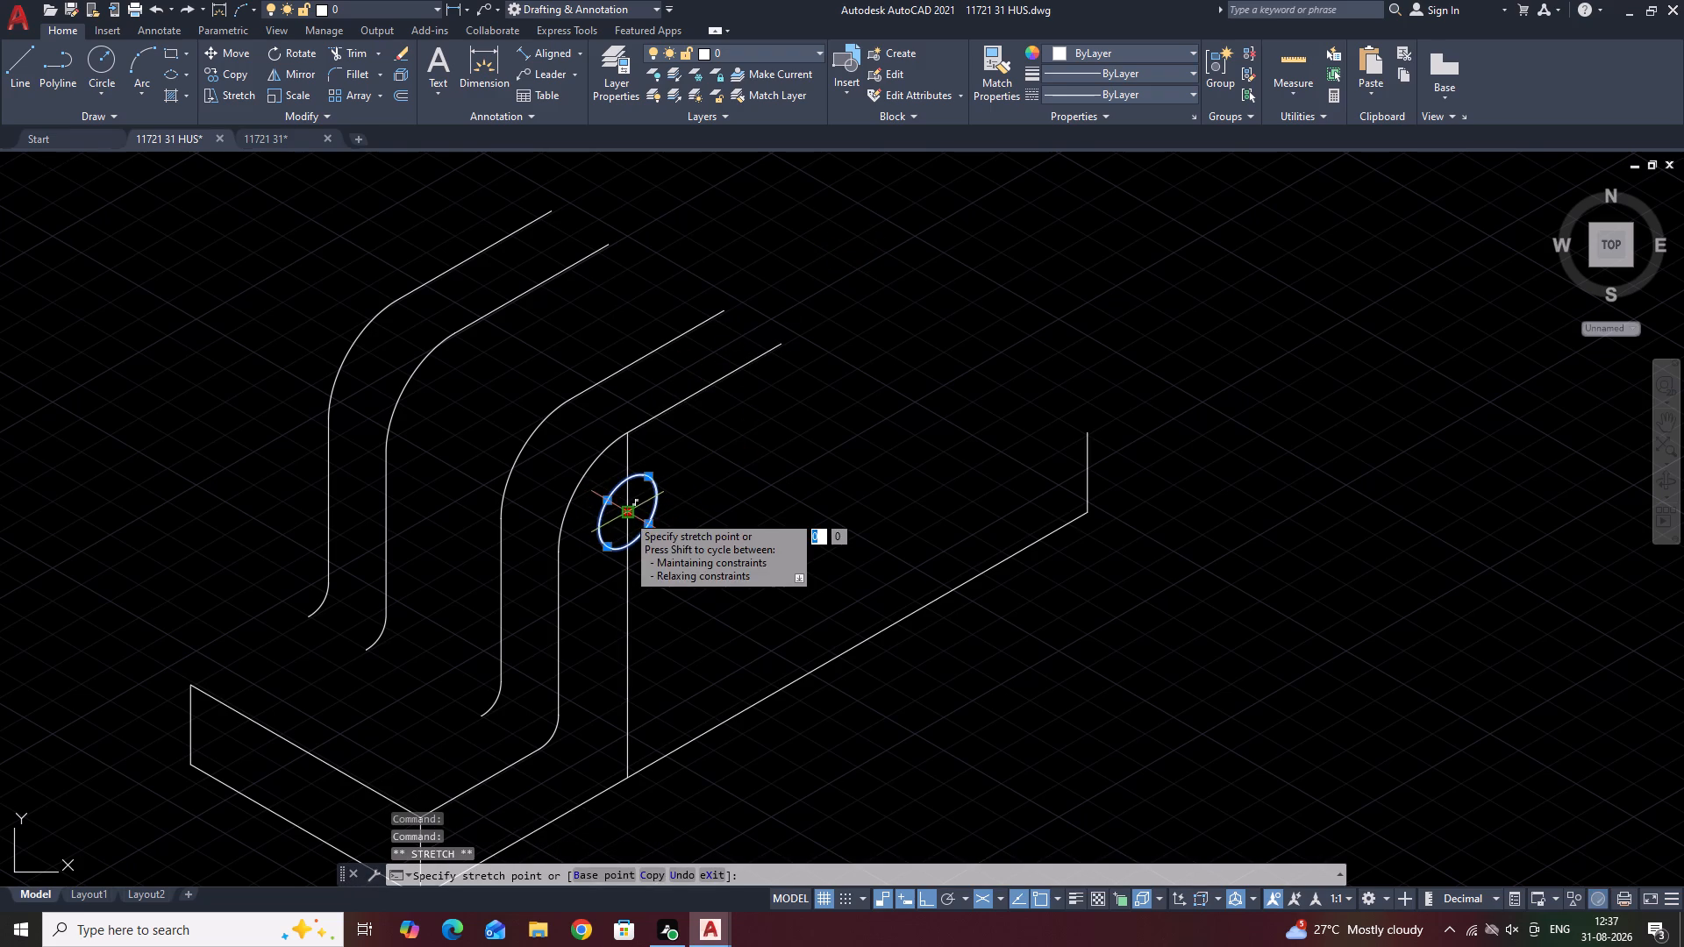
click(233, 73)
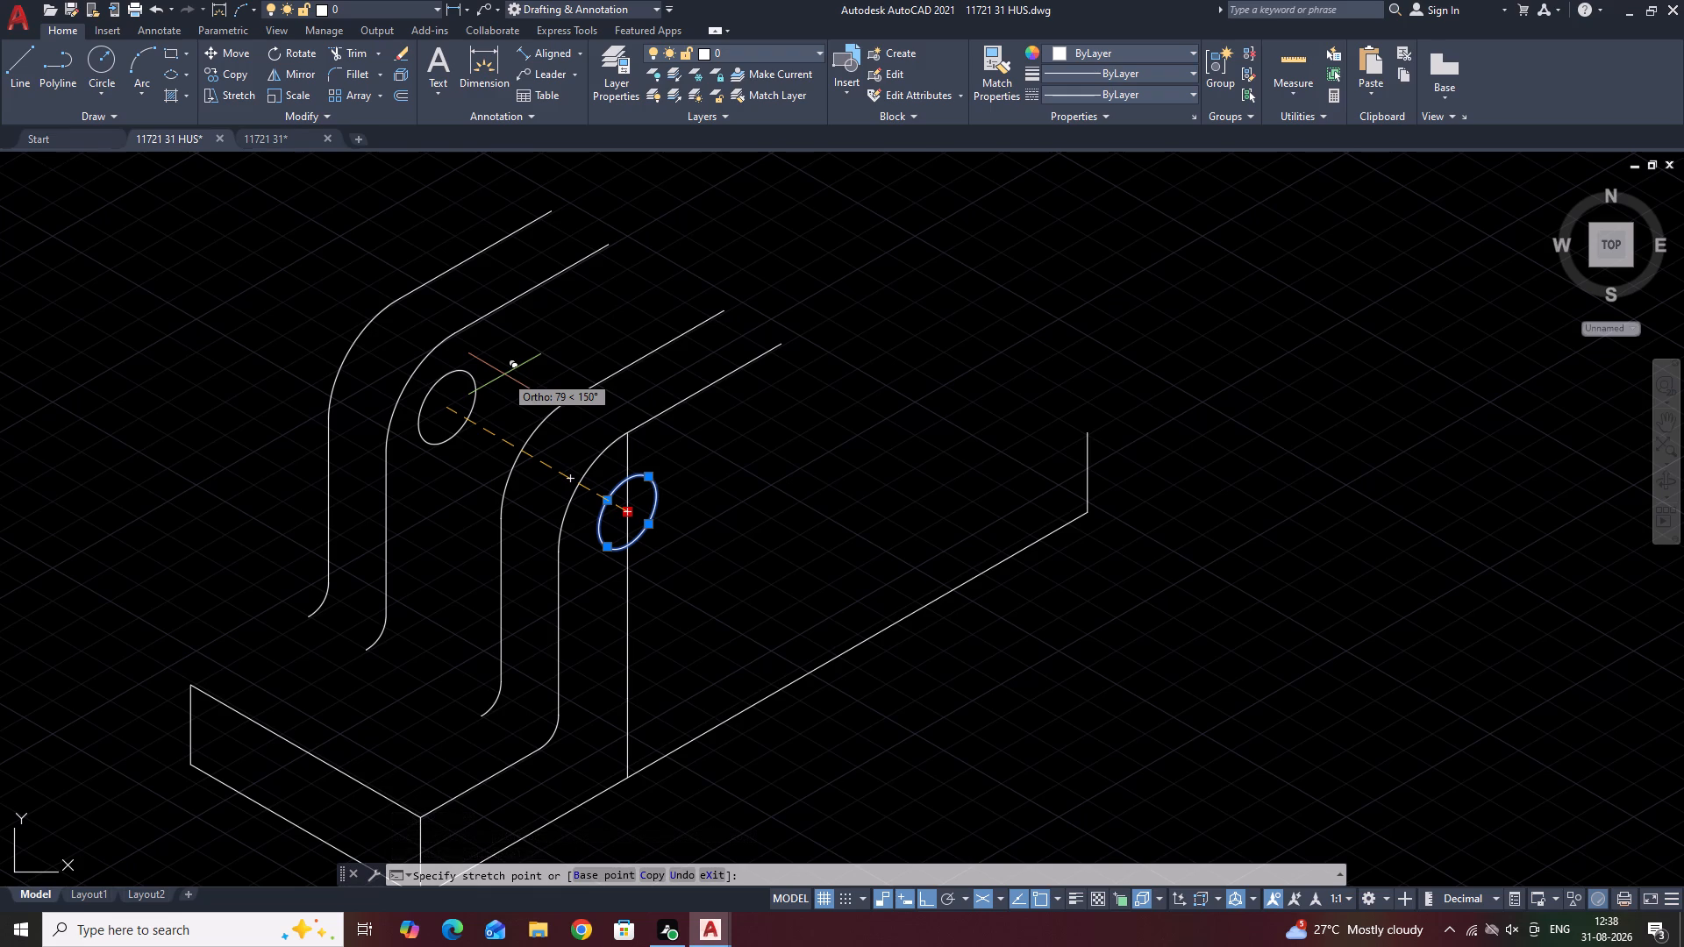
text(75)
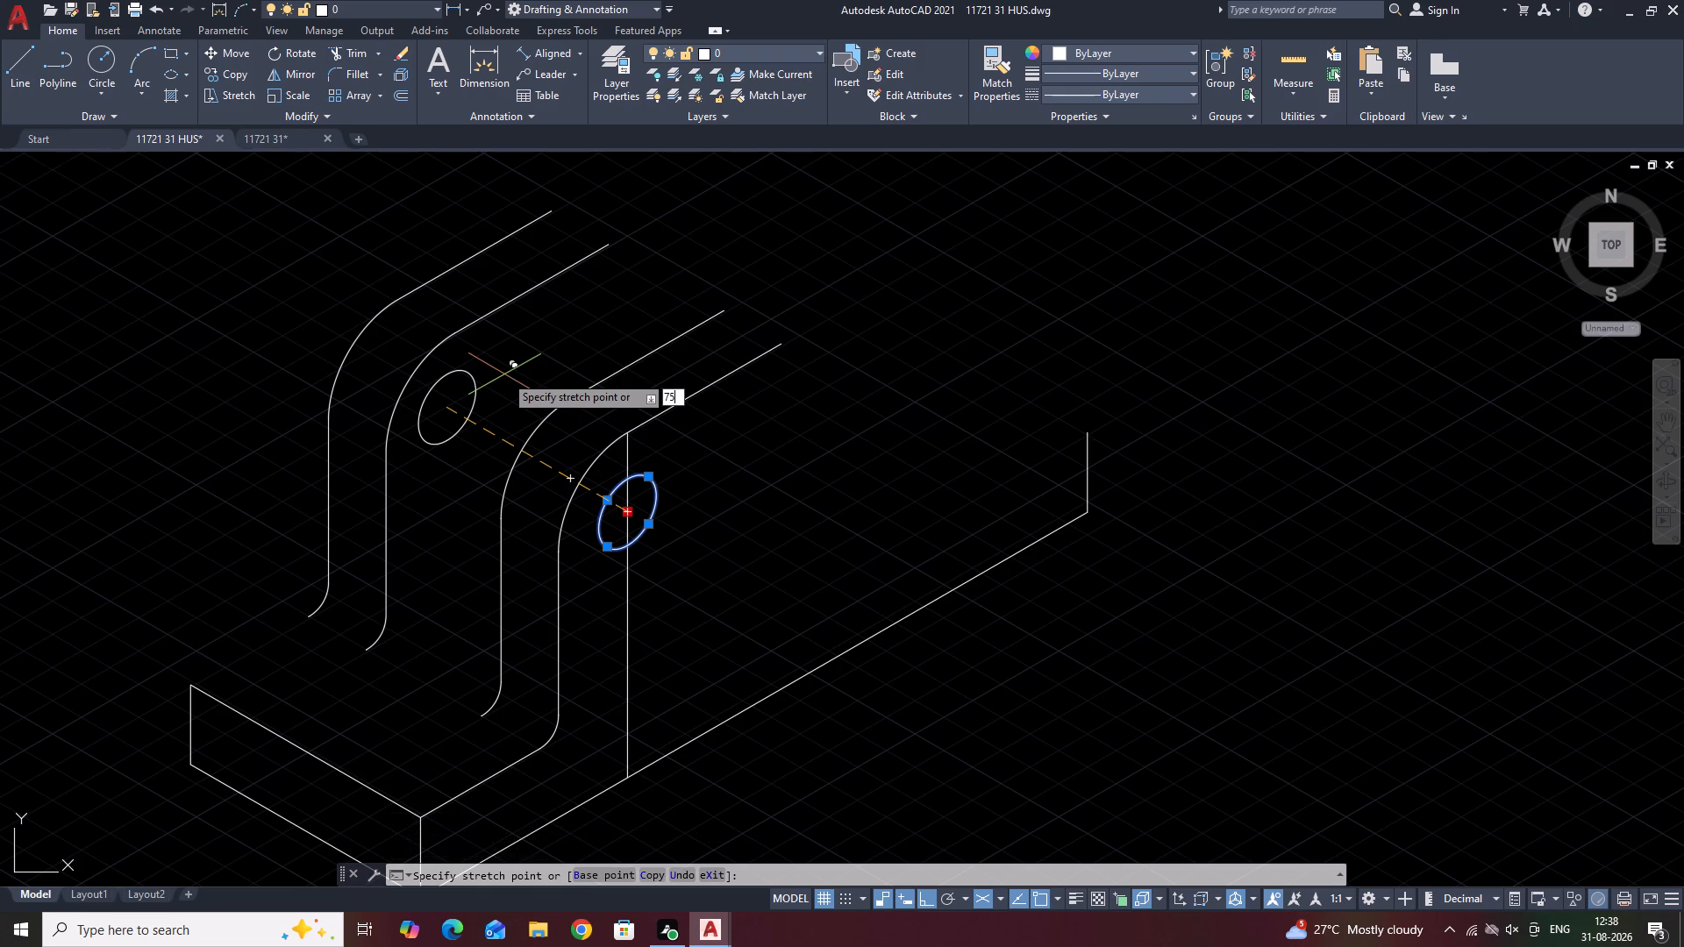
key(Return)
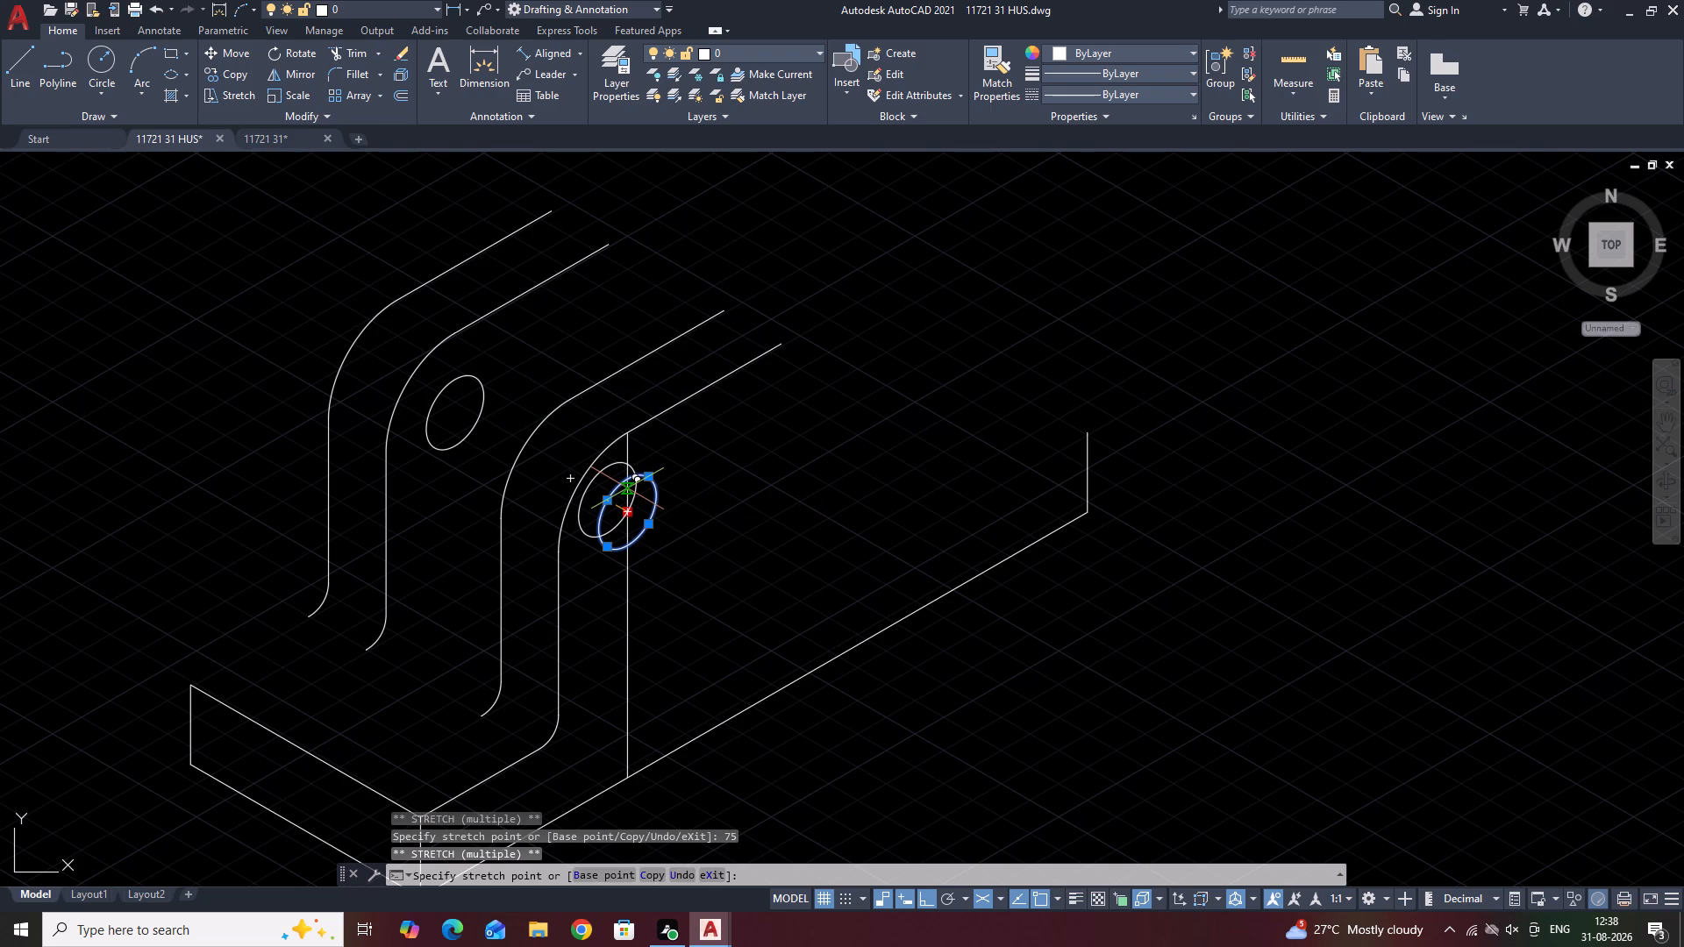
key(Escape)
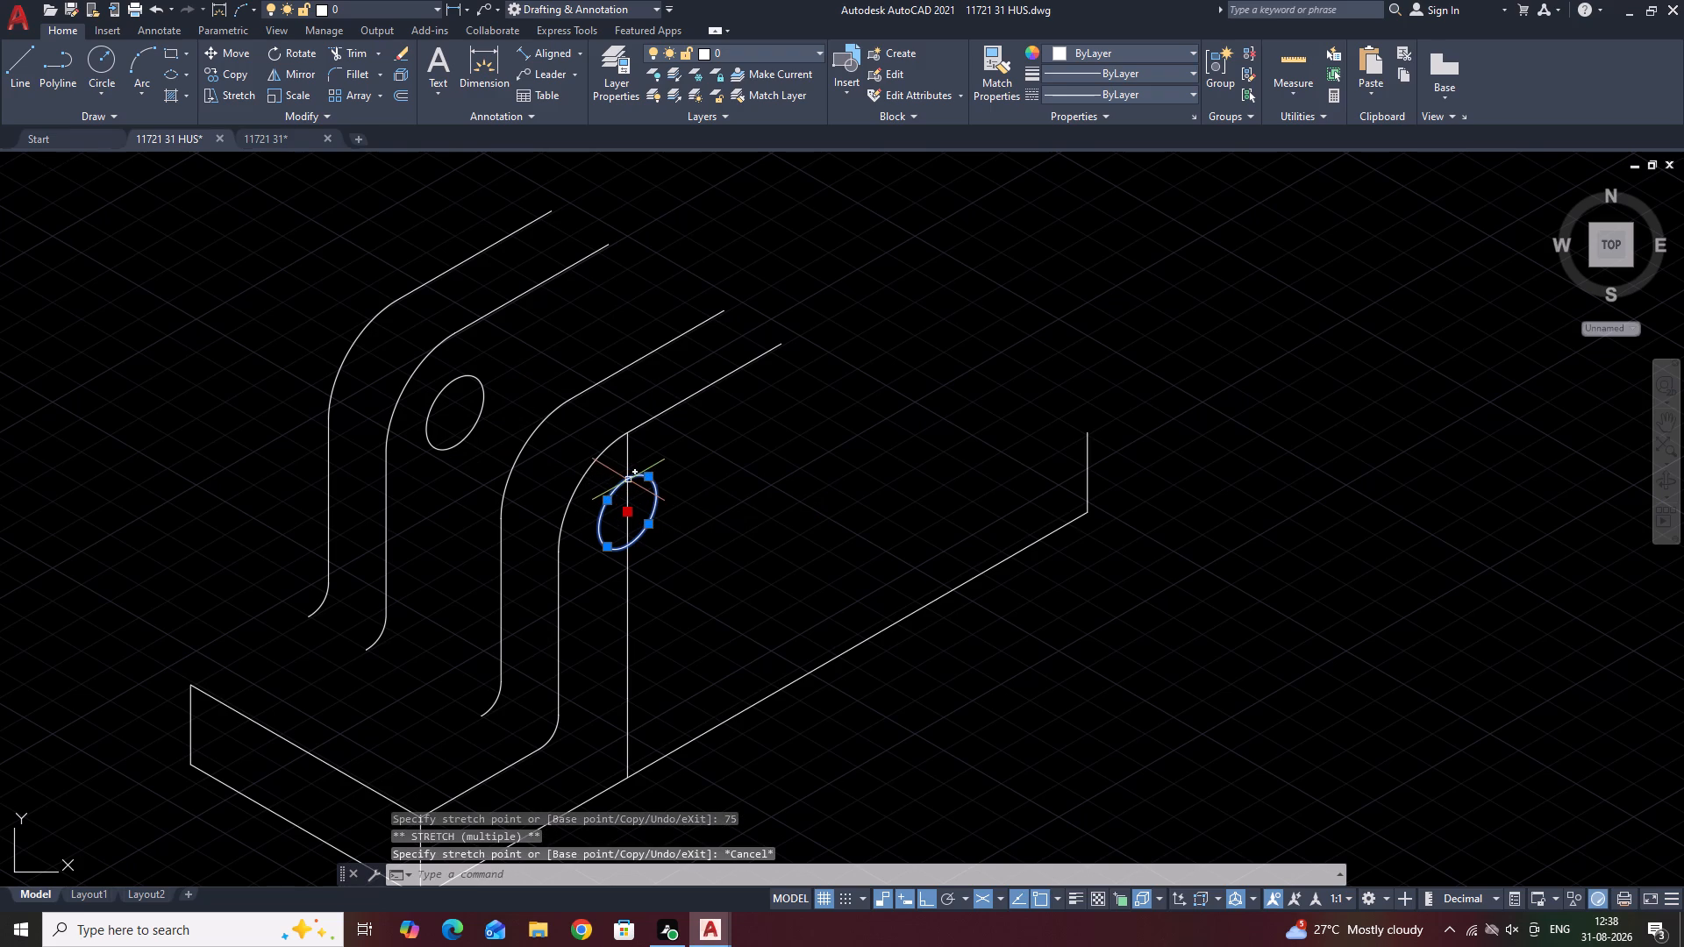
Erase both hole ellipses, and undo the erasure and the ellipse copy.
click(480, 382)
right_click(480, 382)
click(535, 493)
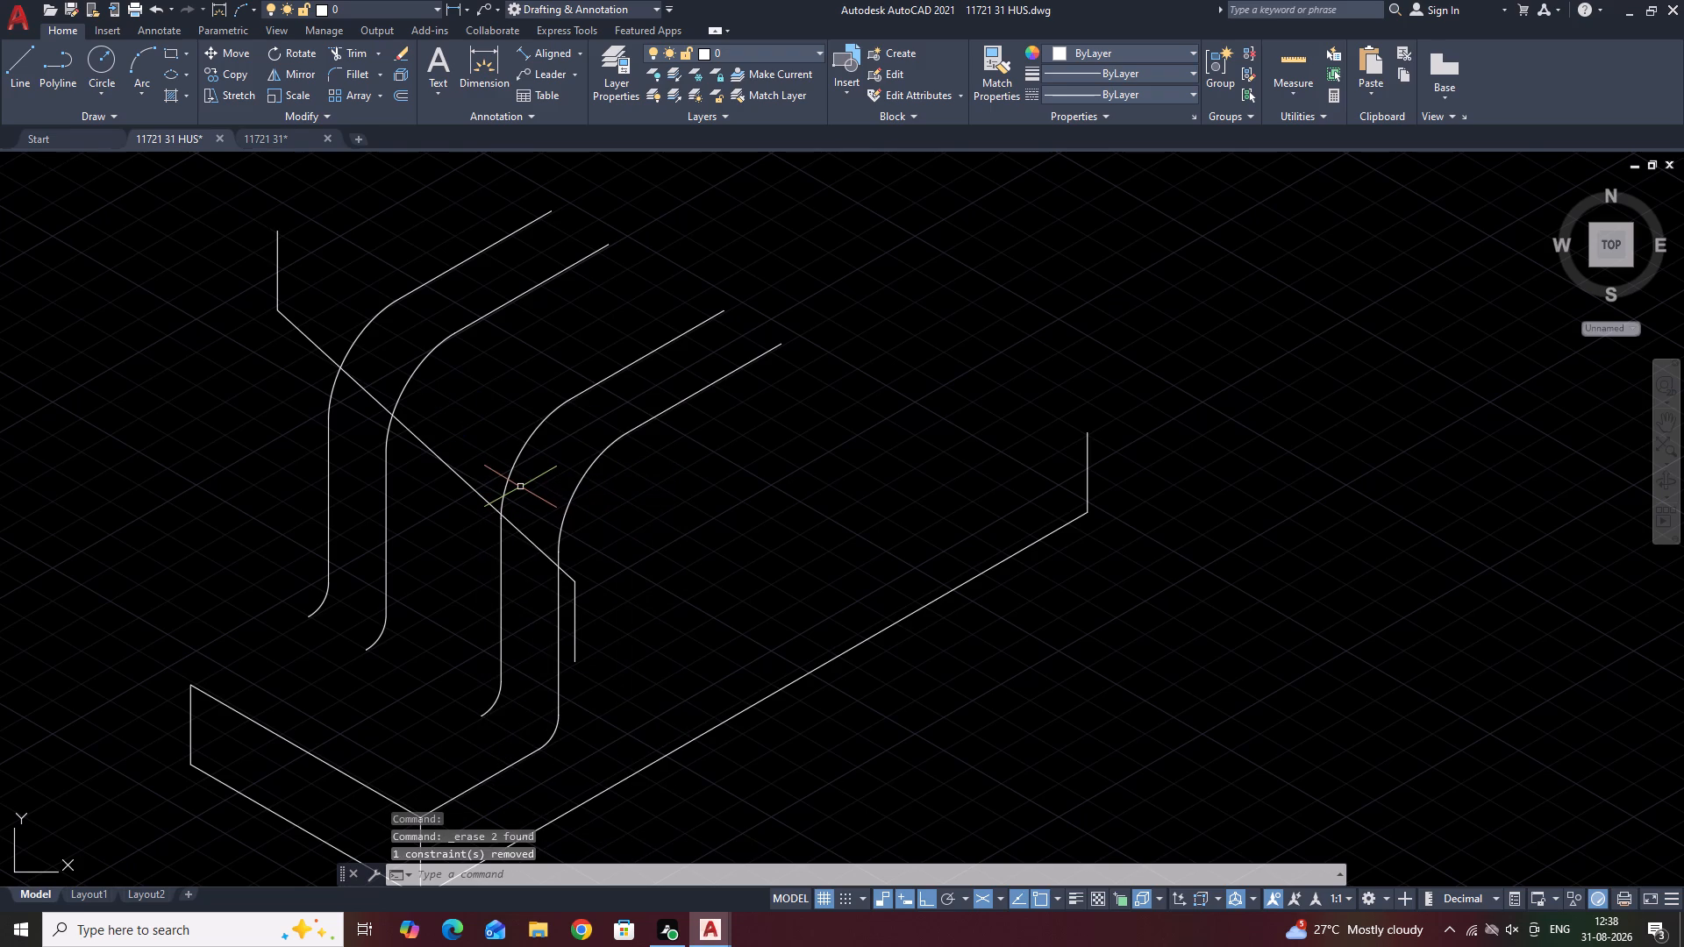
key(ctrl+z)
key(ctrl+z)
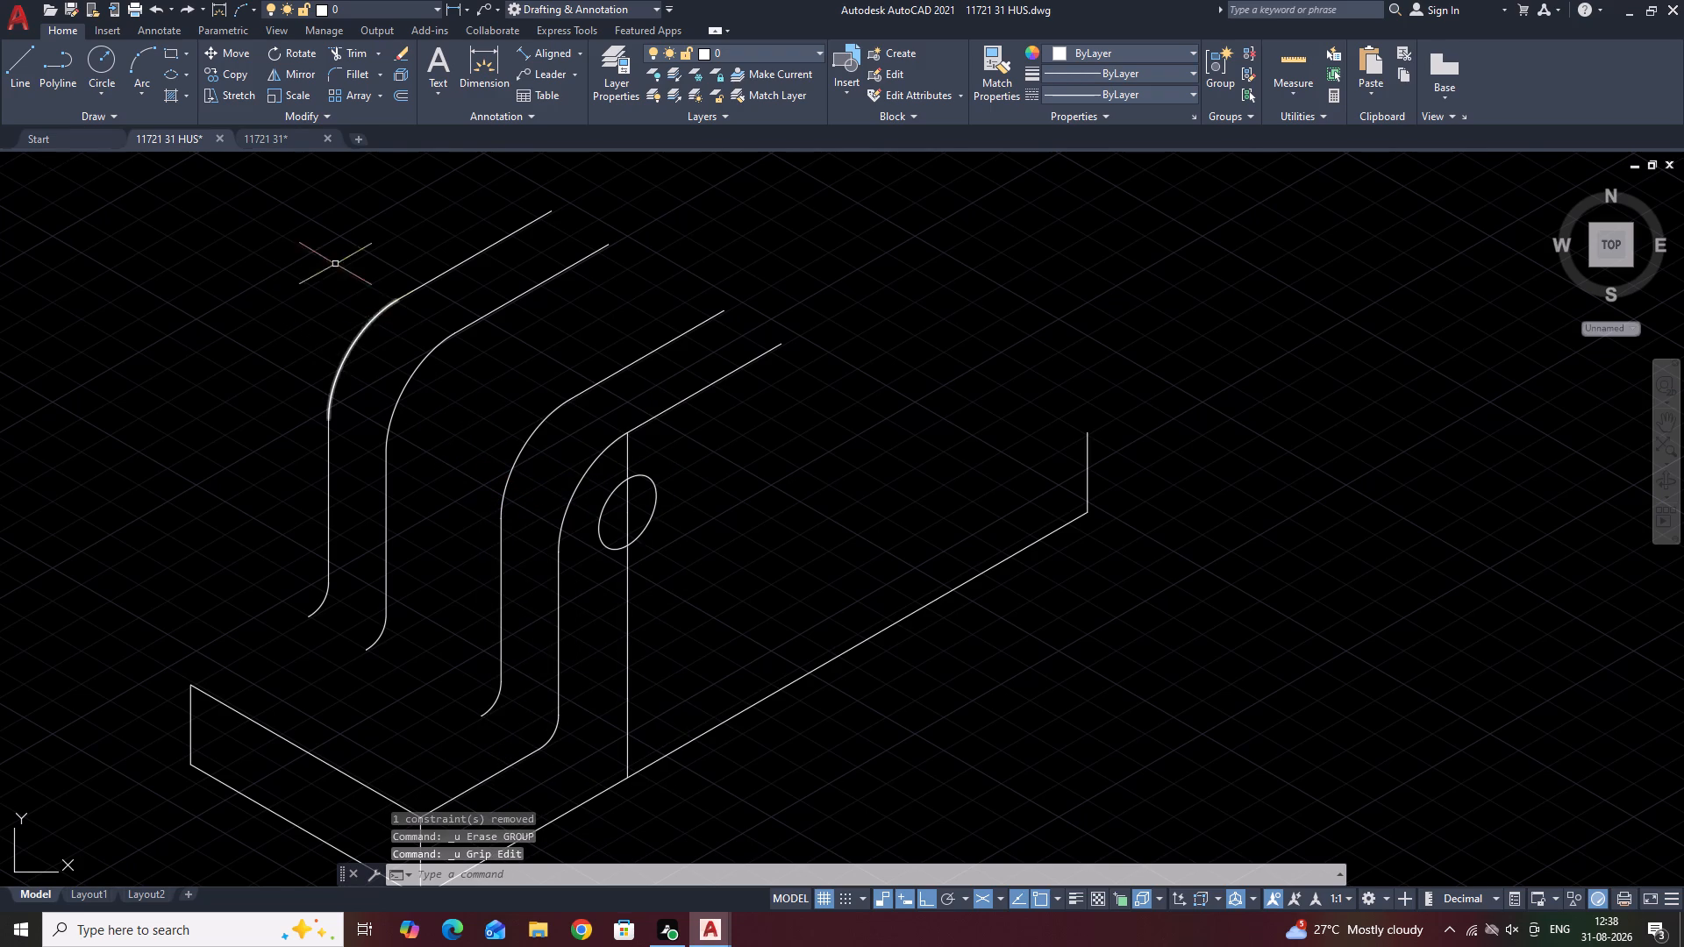
Draw a radius 12.5 isocircle on the right isoplane, centred 75 units along 150° from the existing hole's centre.
click(171, 75)
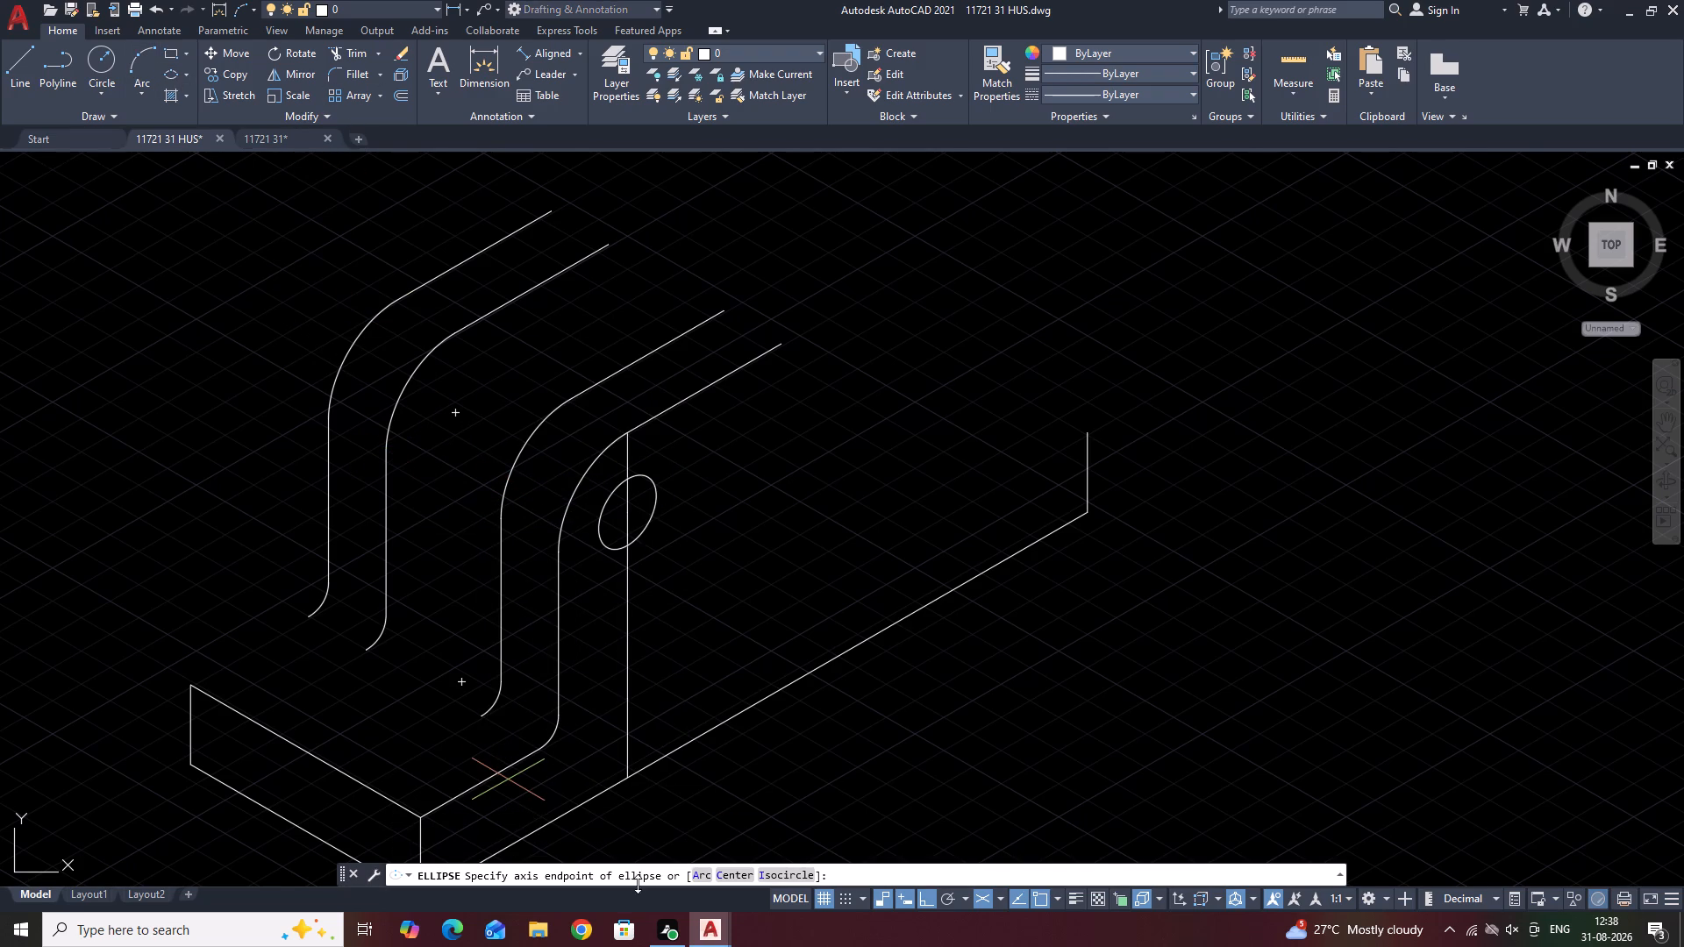
click(785, 871)
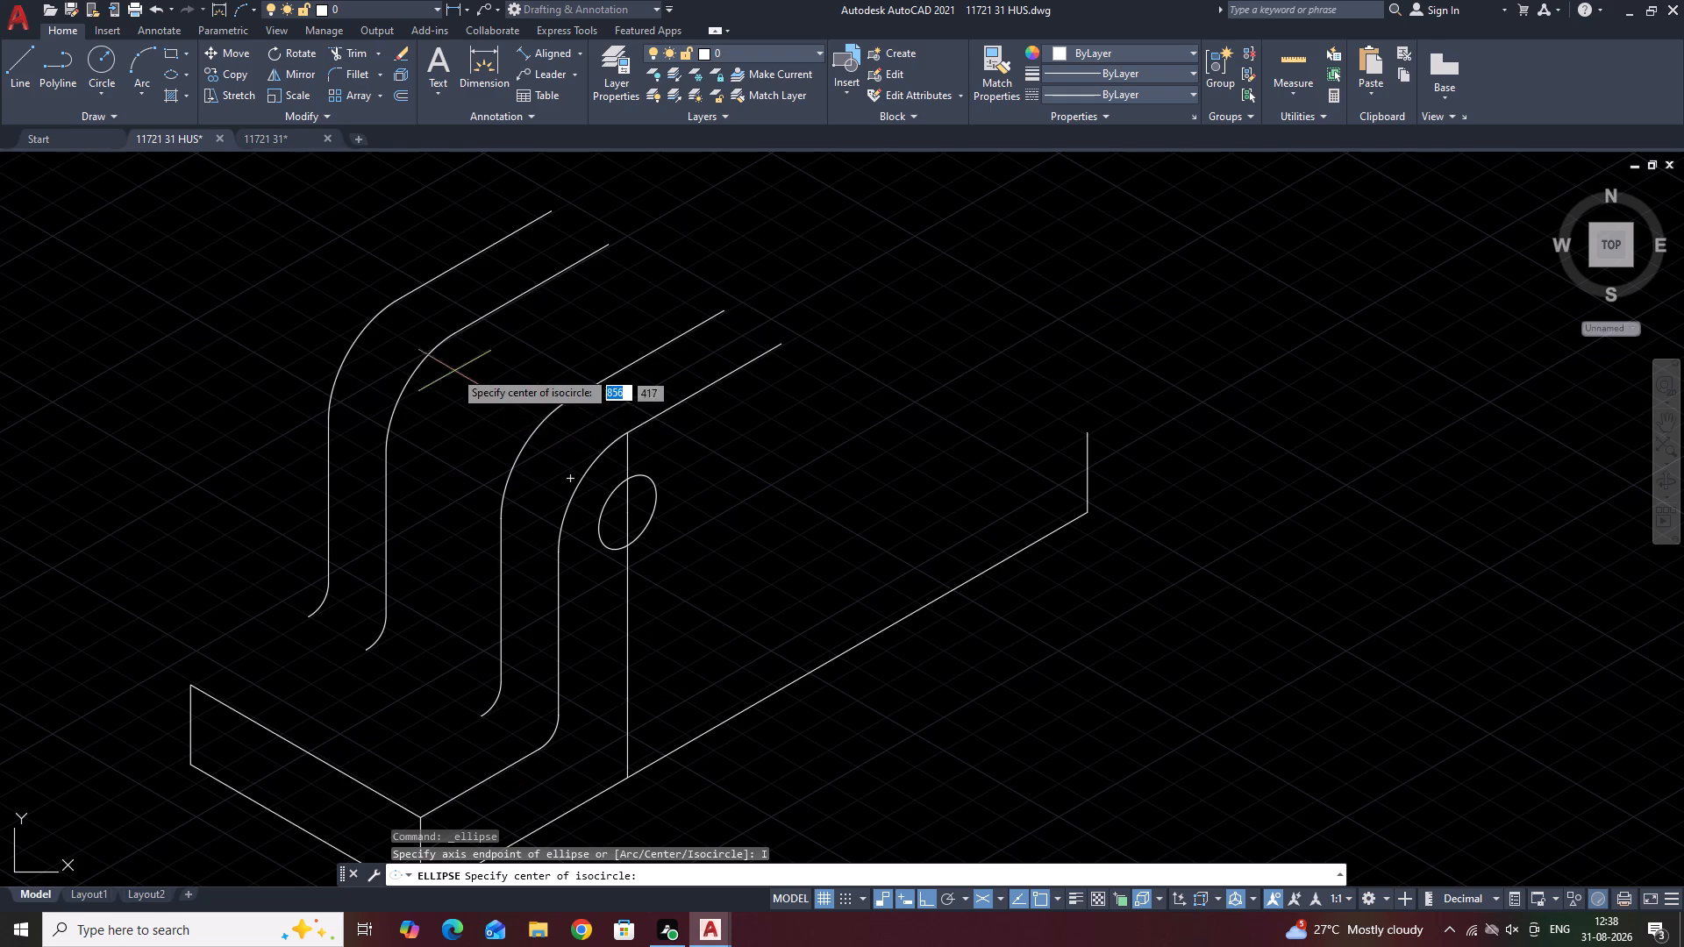
click(456, 412)
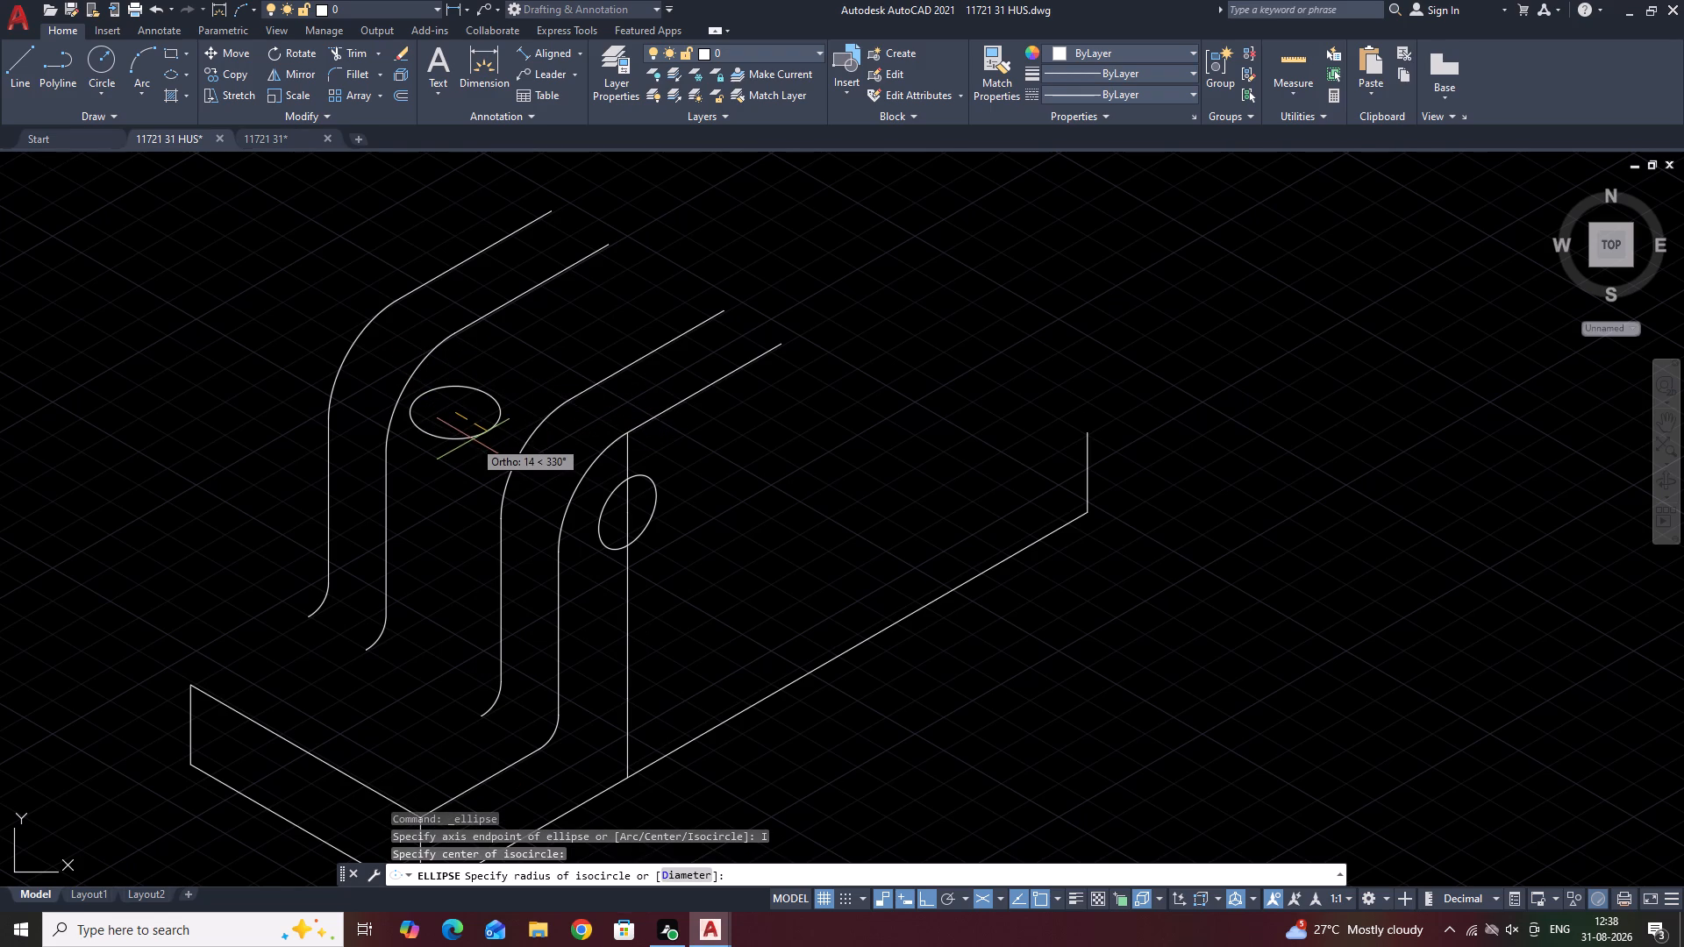
key(F5)
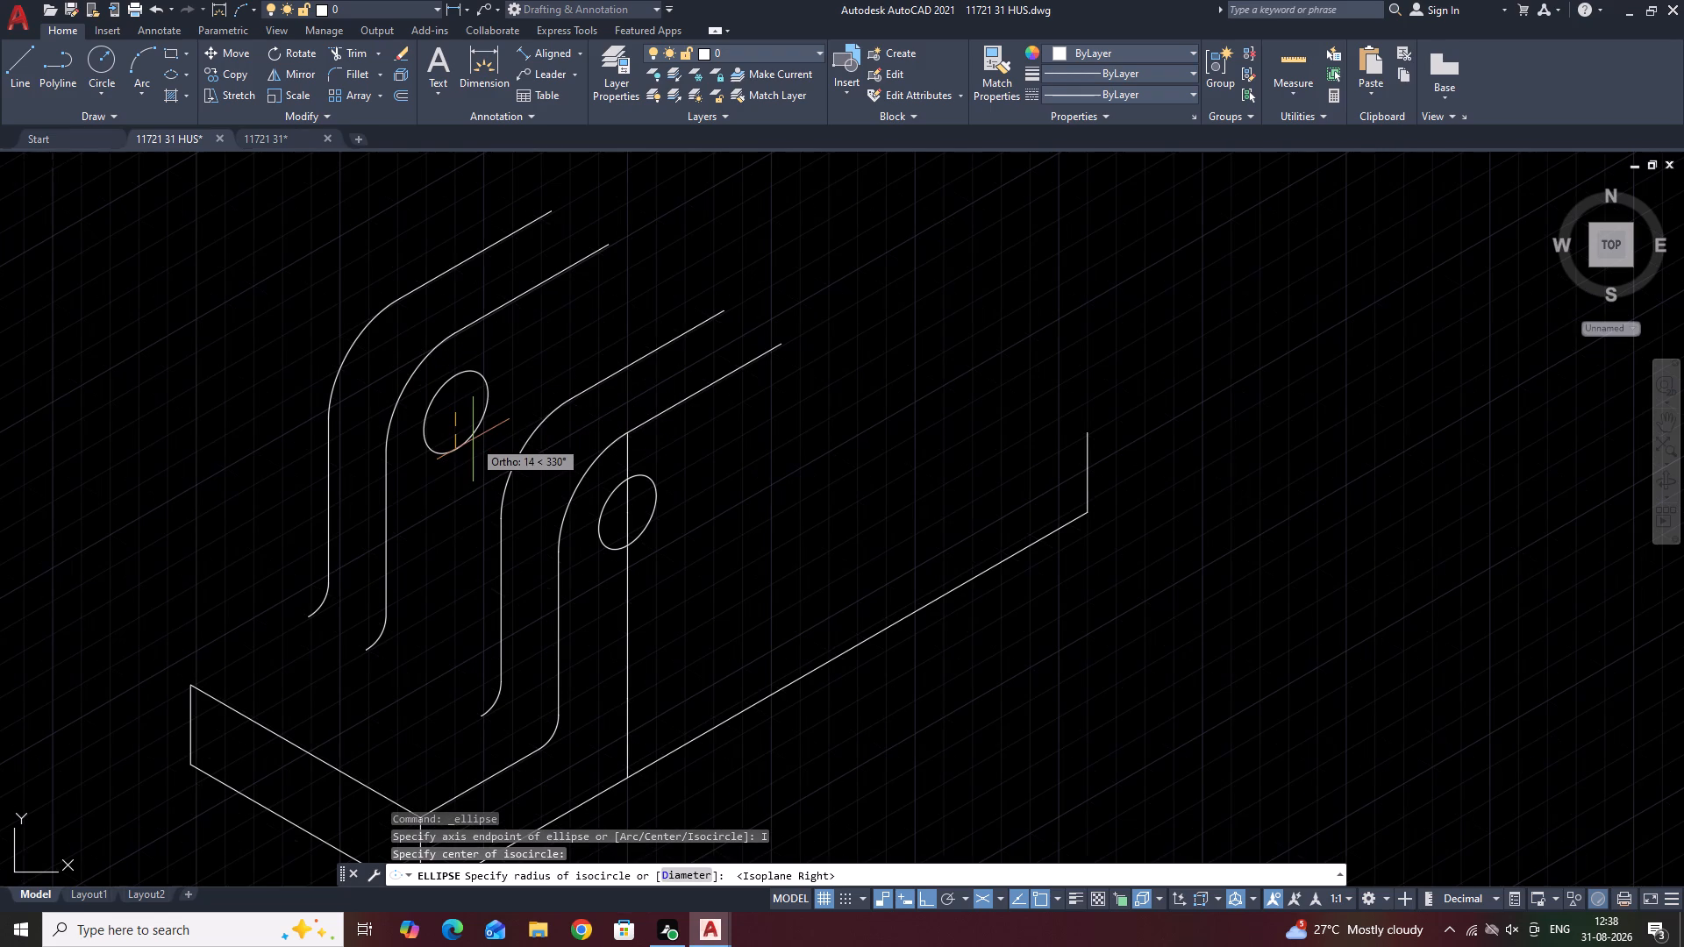
text(12)
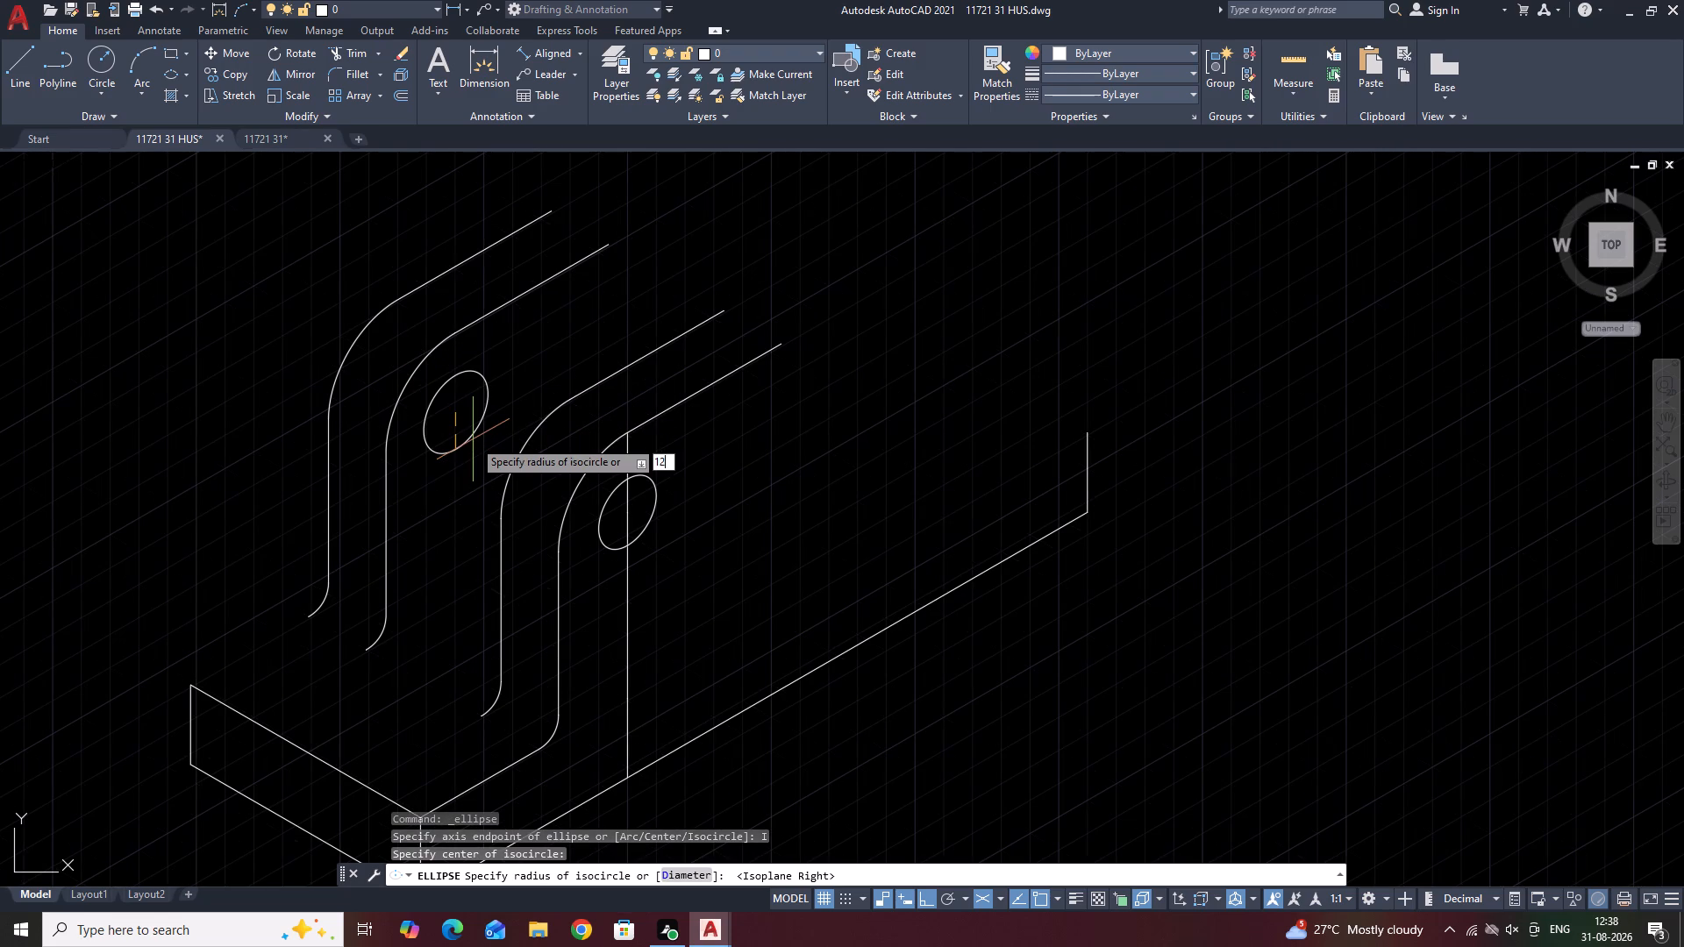
key(period)
key(5)
key(Return)
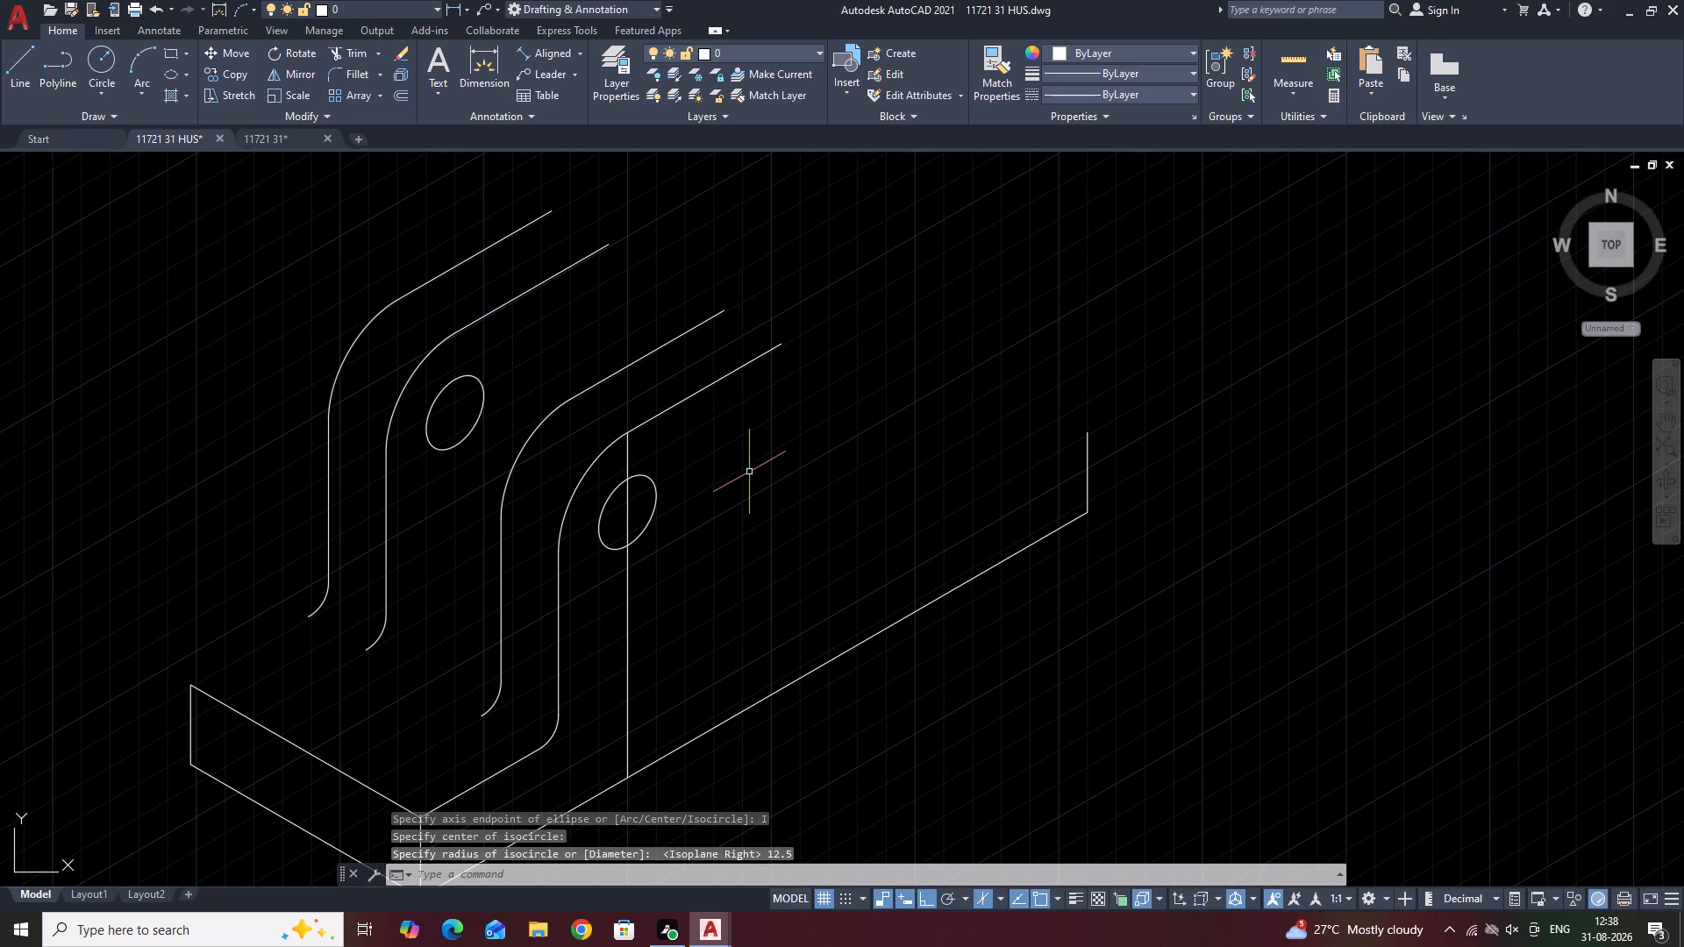
middle_drag(749, 470, 758, 546)
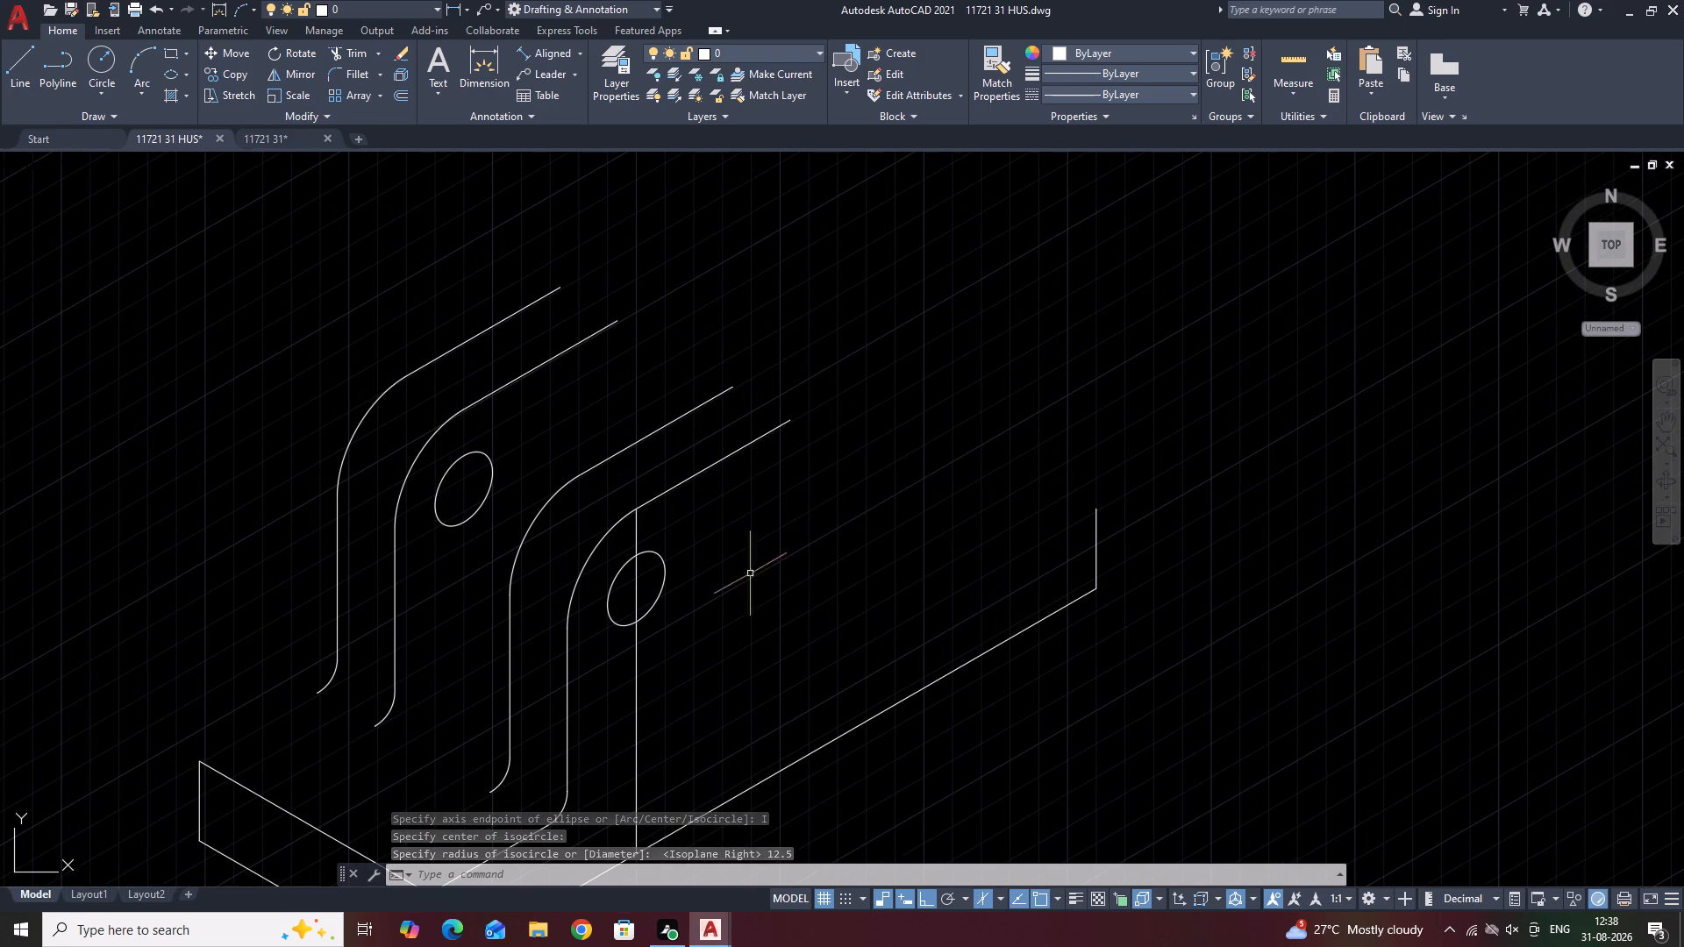
Draw a line from the base plate's rear top corner to the lower end of the rearmost upright profile's bottom fillet.
middle_drag(444, 708, 543, 409)
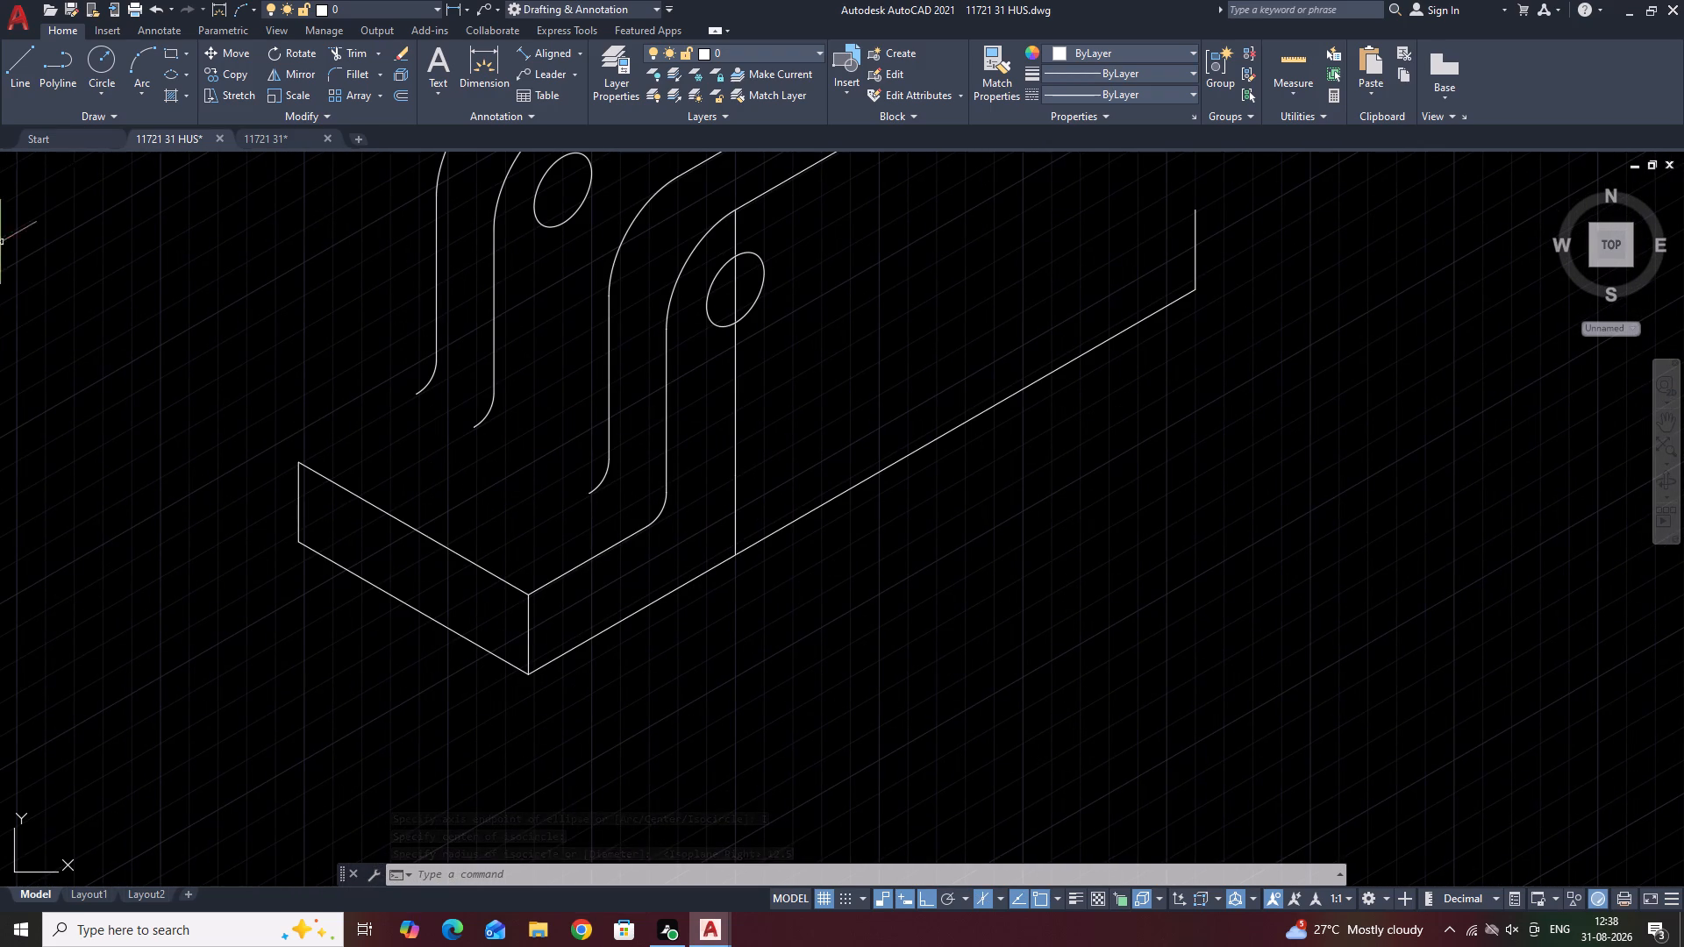
click(8, 63)
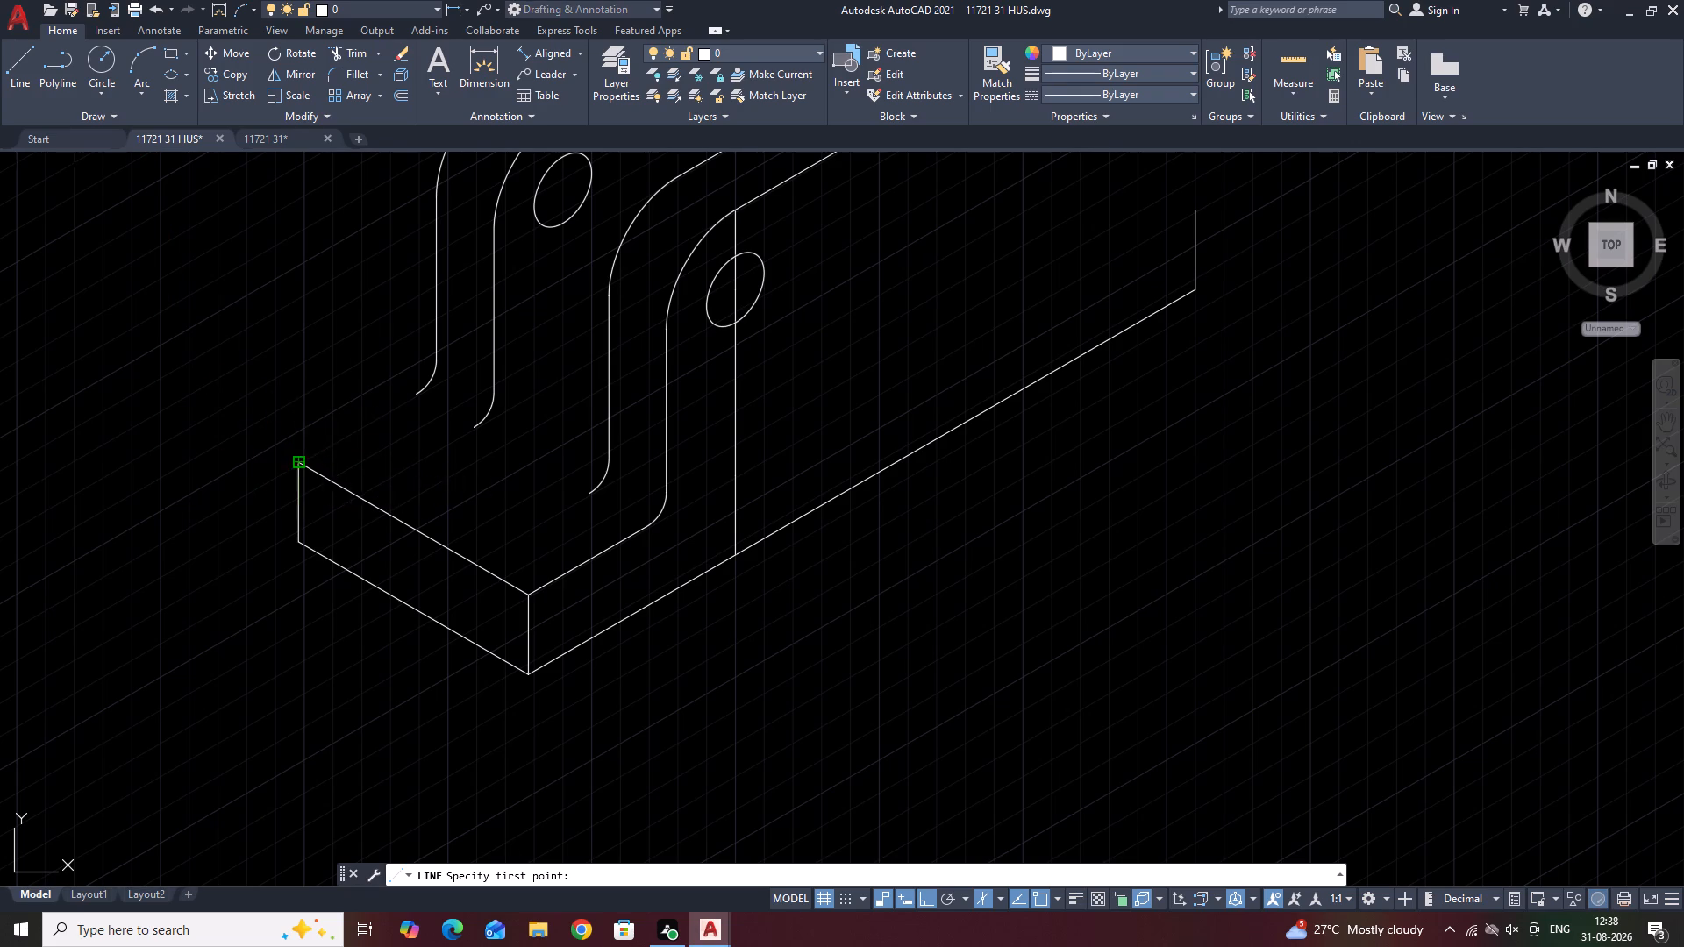
click(297, 466)
click(419, 397)
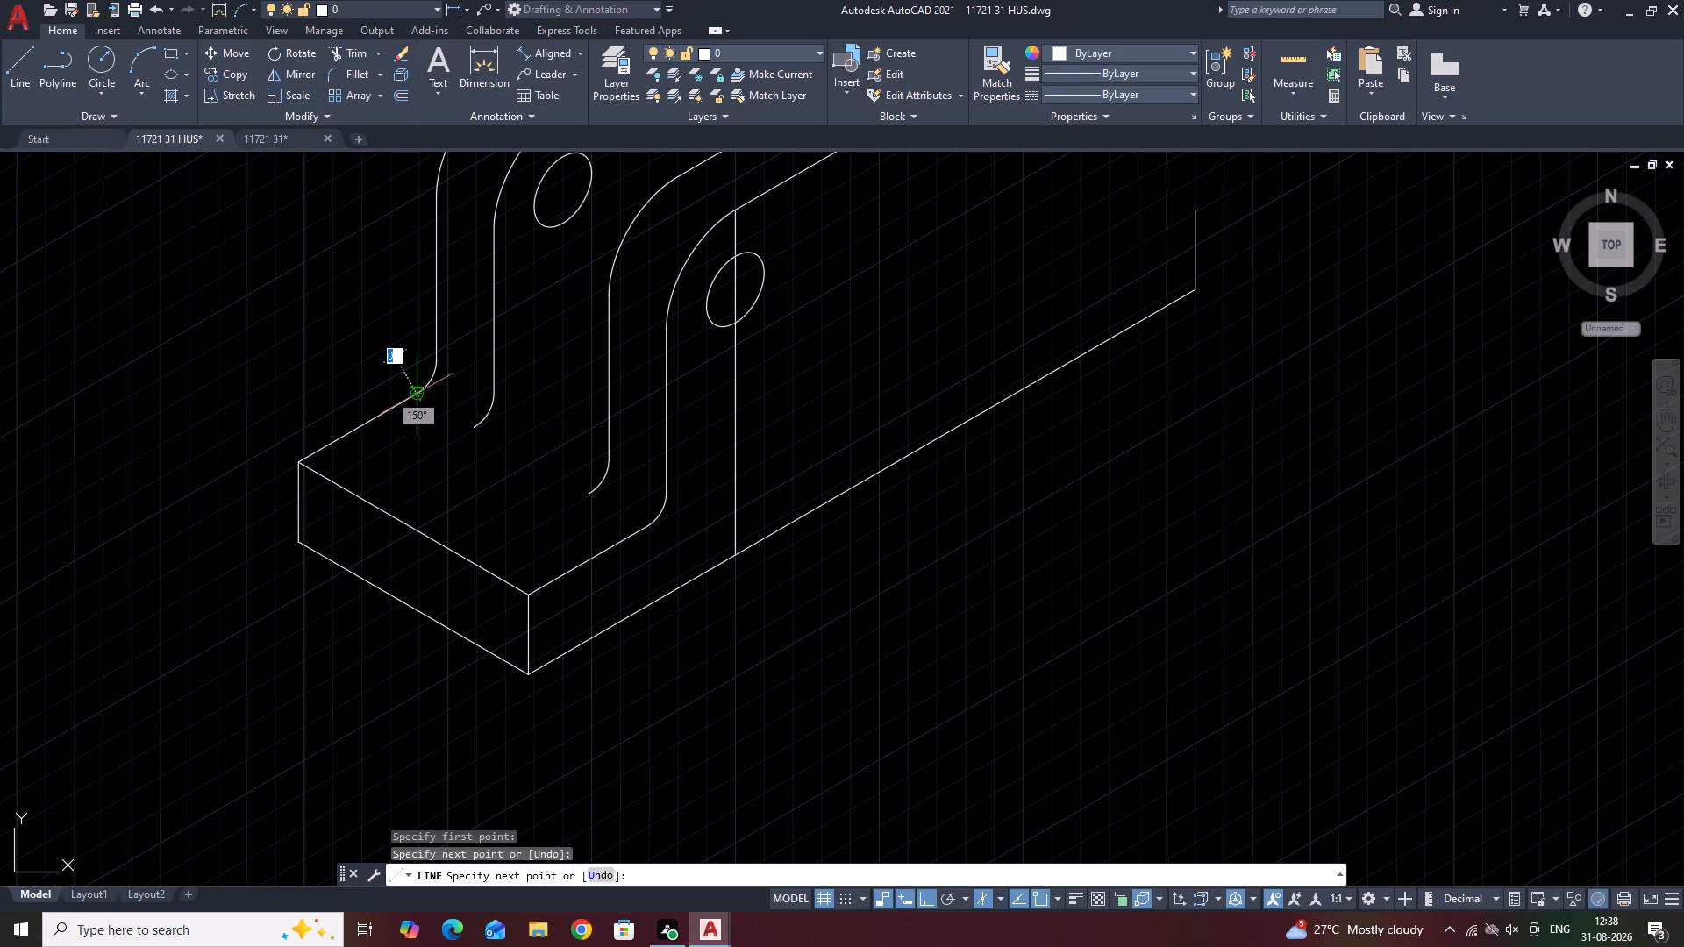
key(space)
Draw a line about 65 units long at 30° from the lower fillet end of the second-rearmost upright profile, past the front upright's rear vertical edge.
key(space)
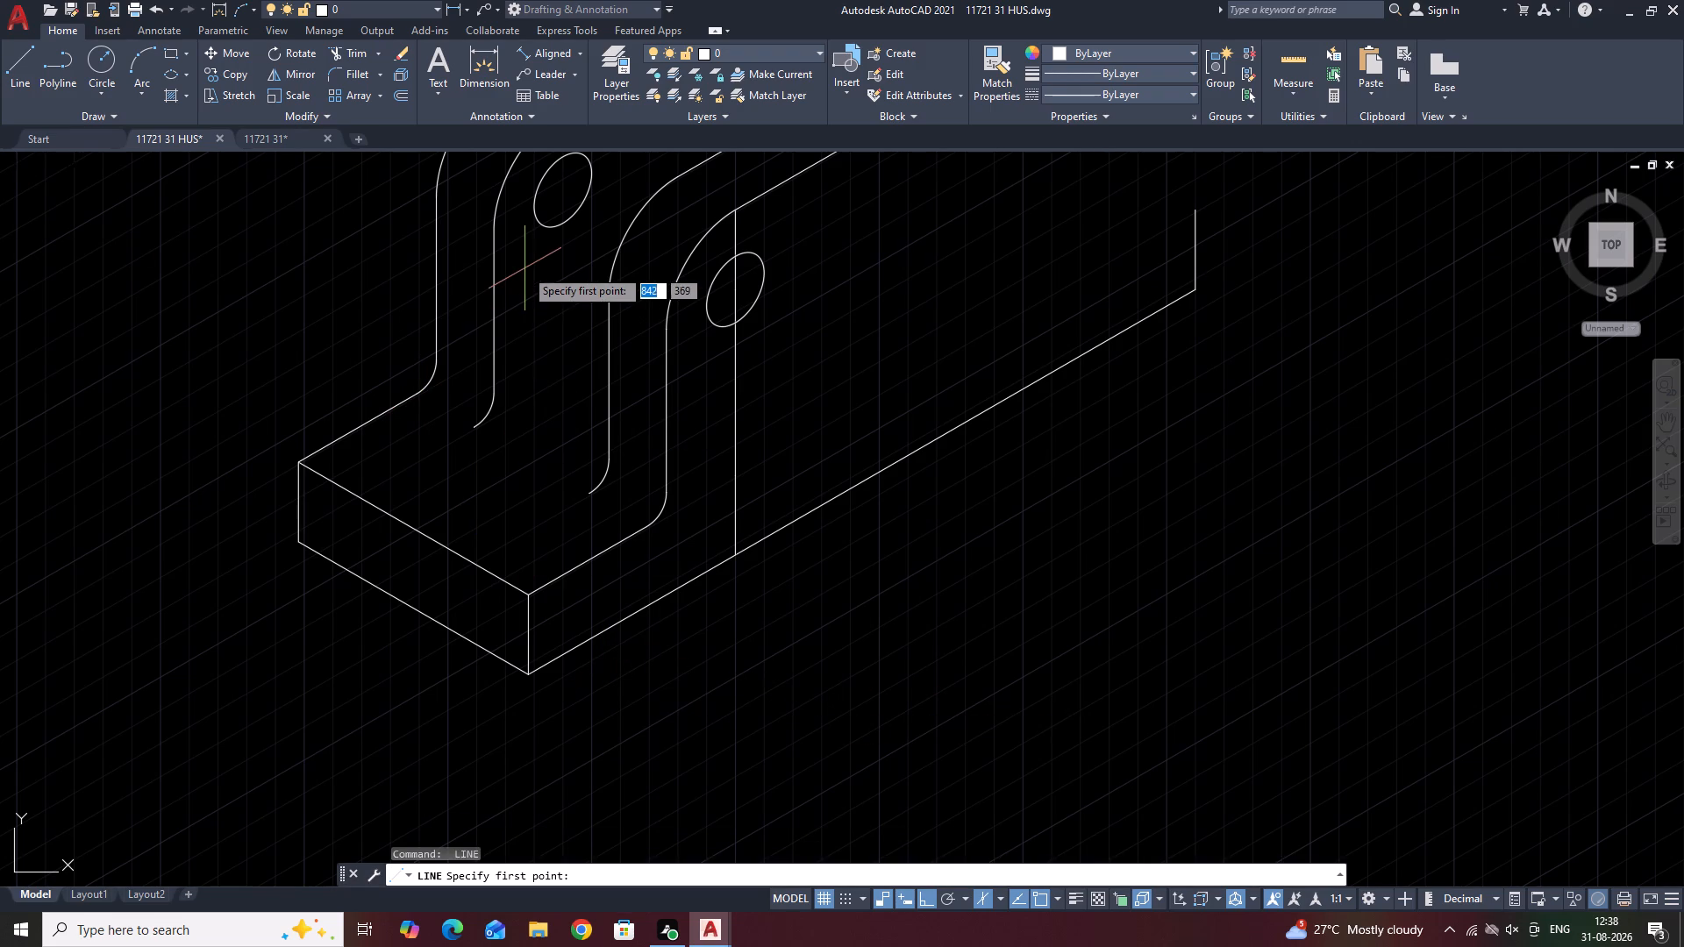
click(15, 69)
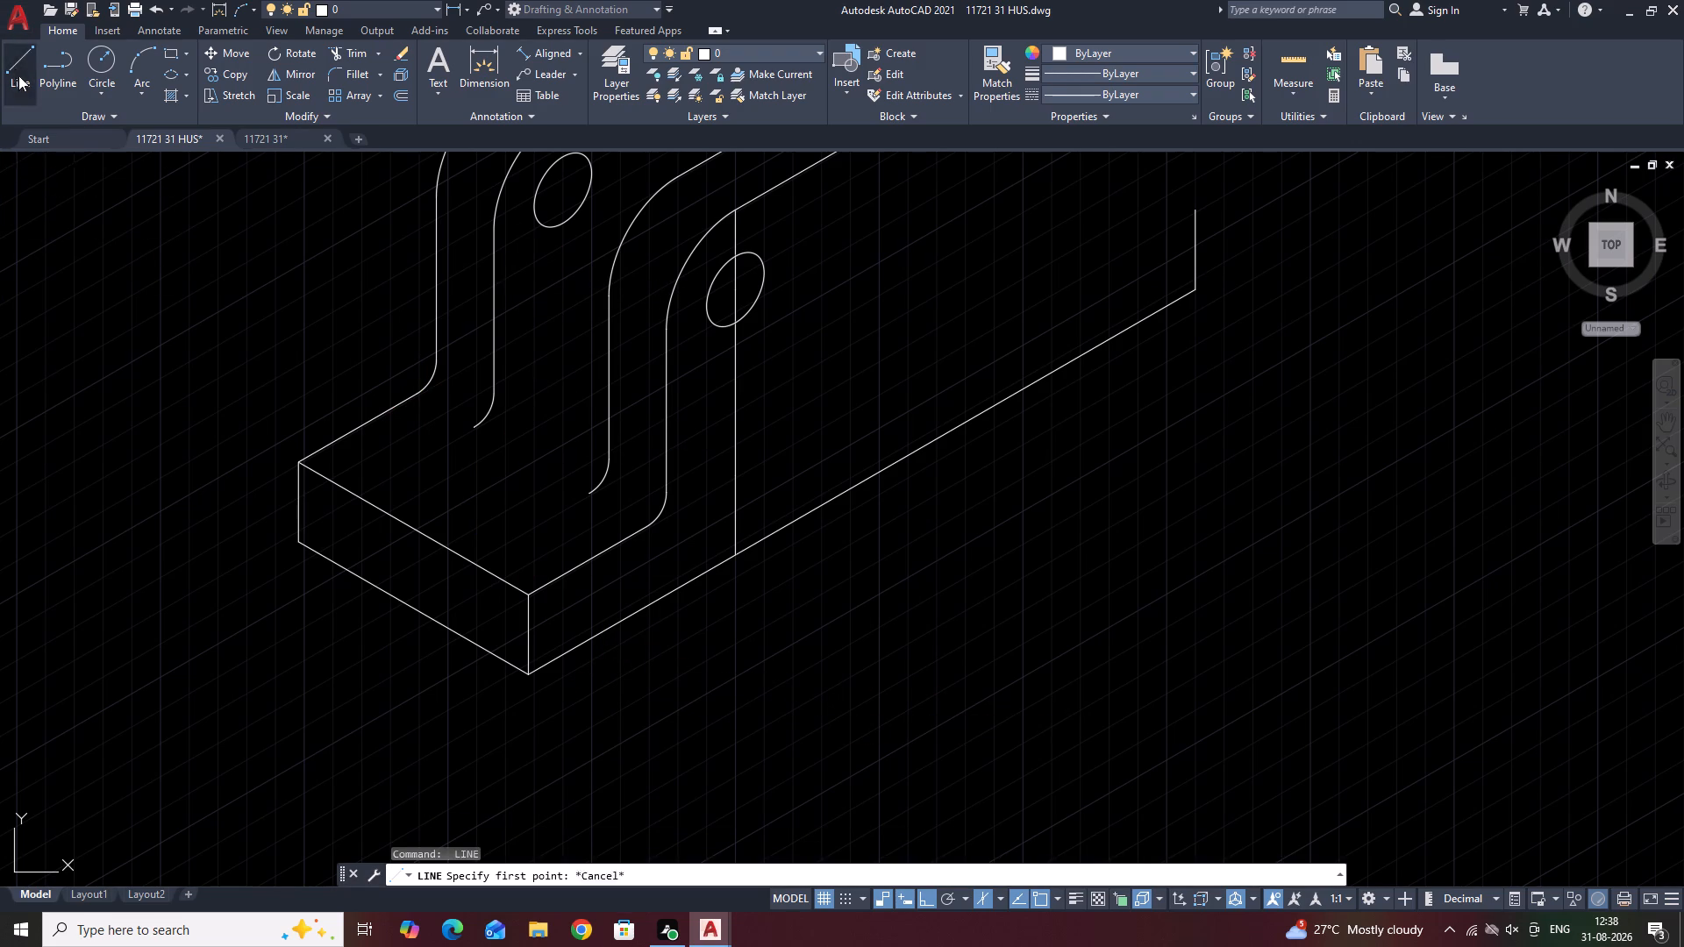
click(471, 431)
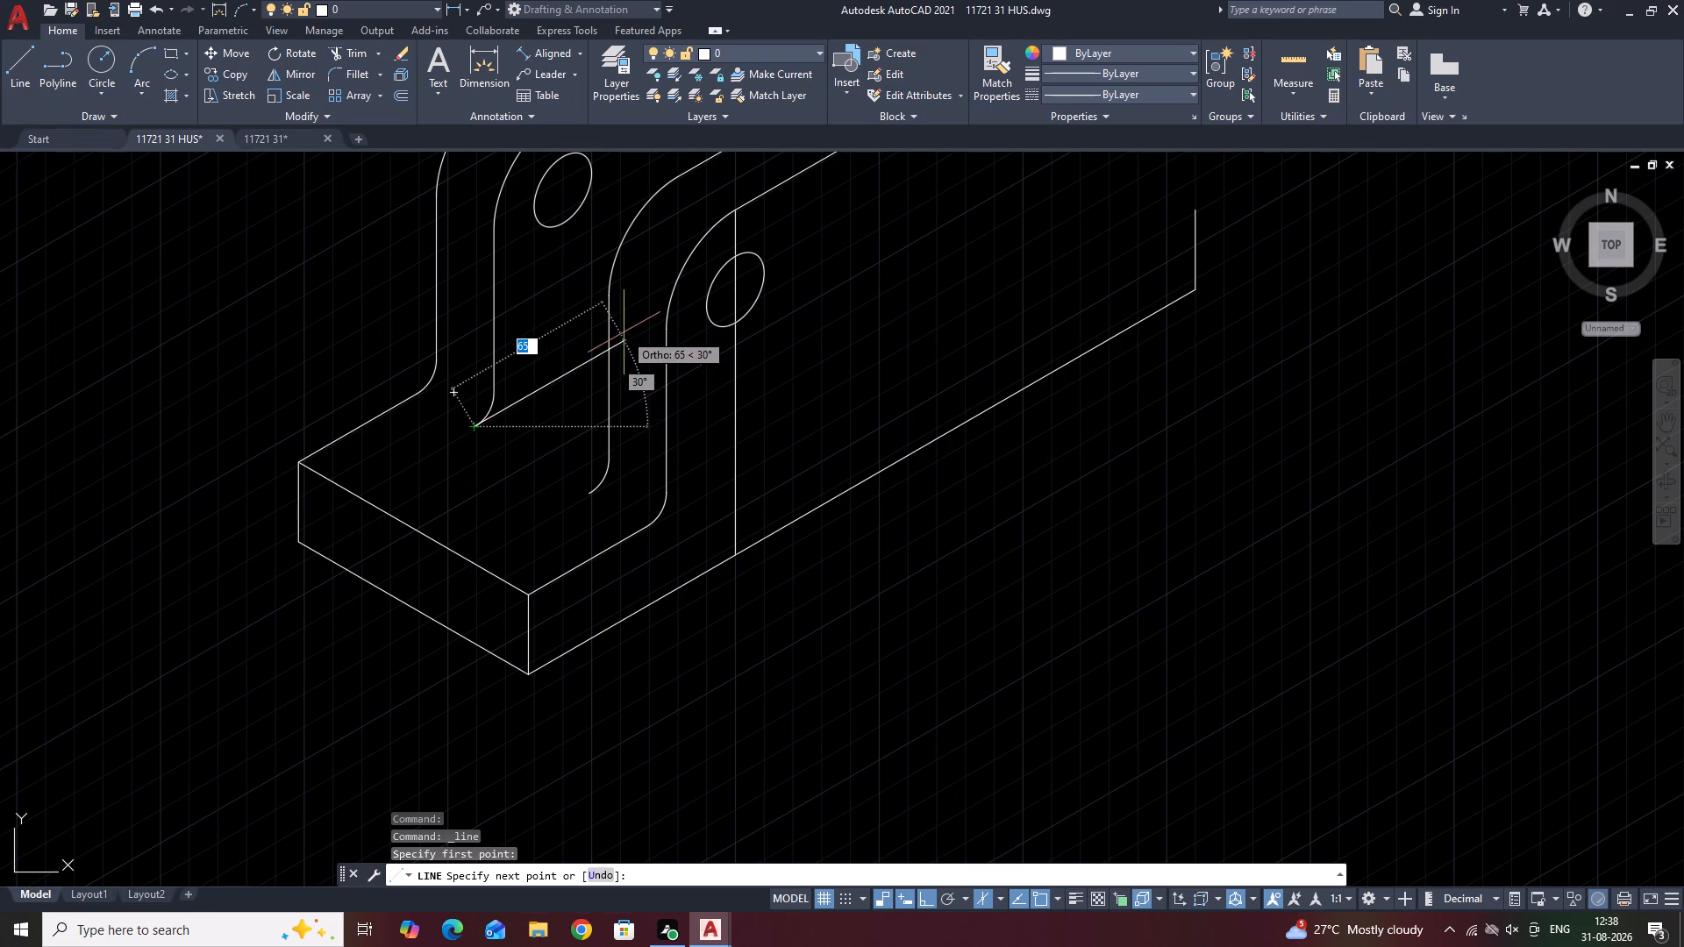
click(626, 336)
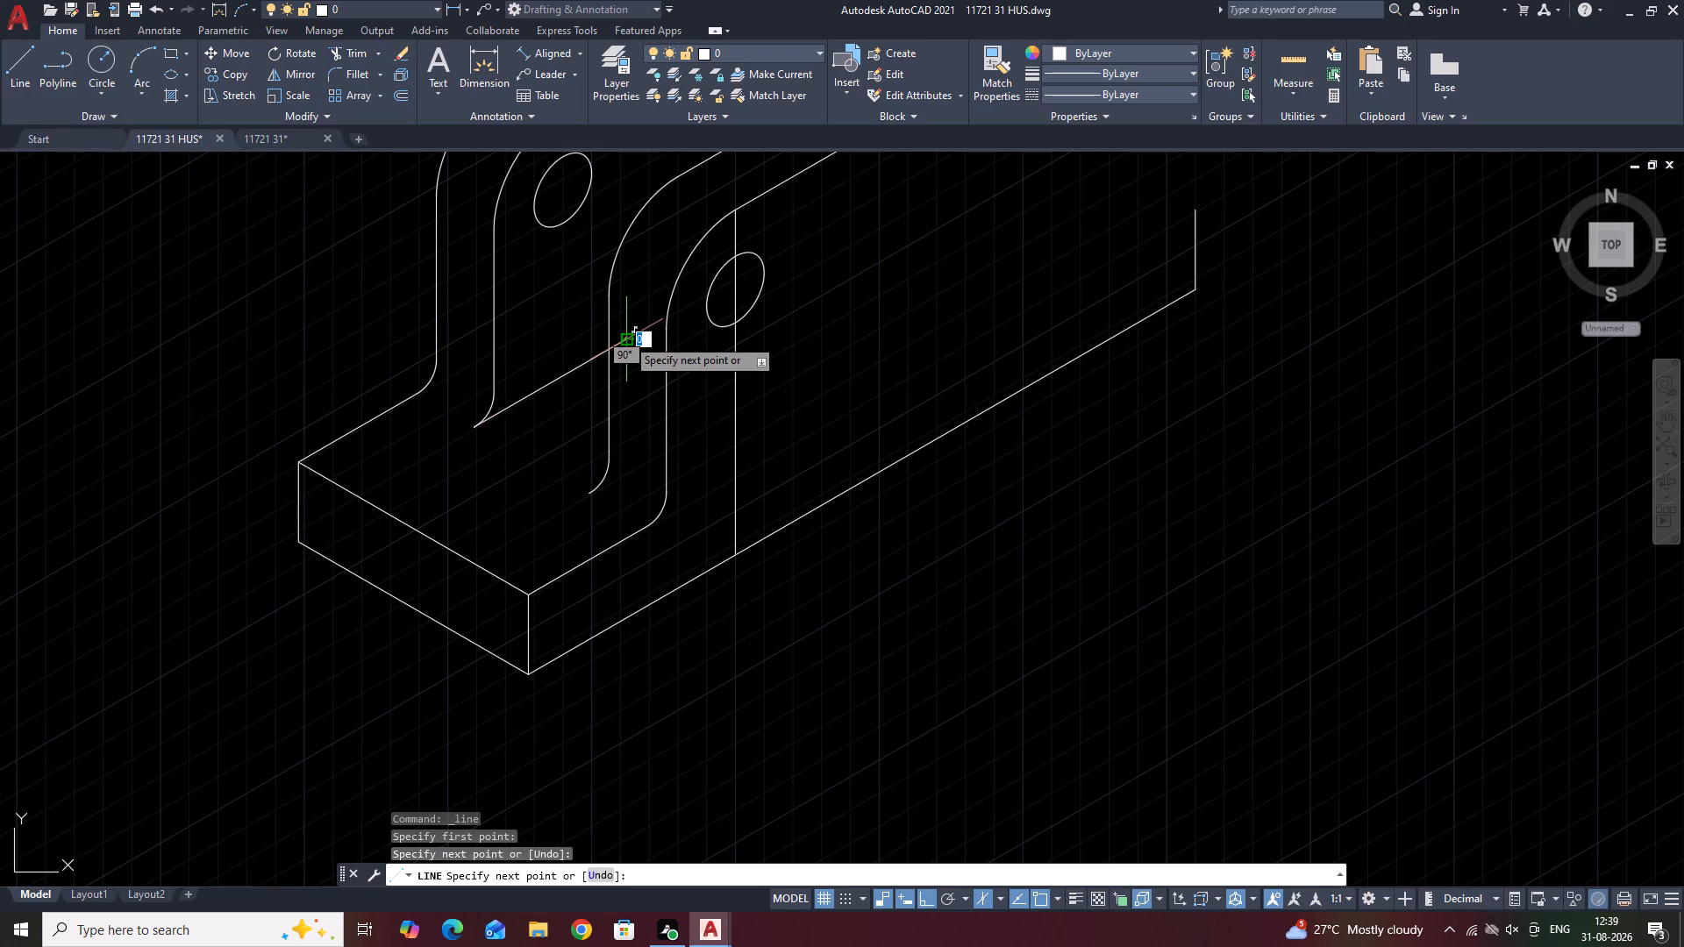
key(space)
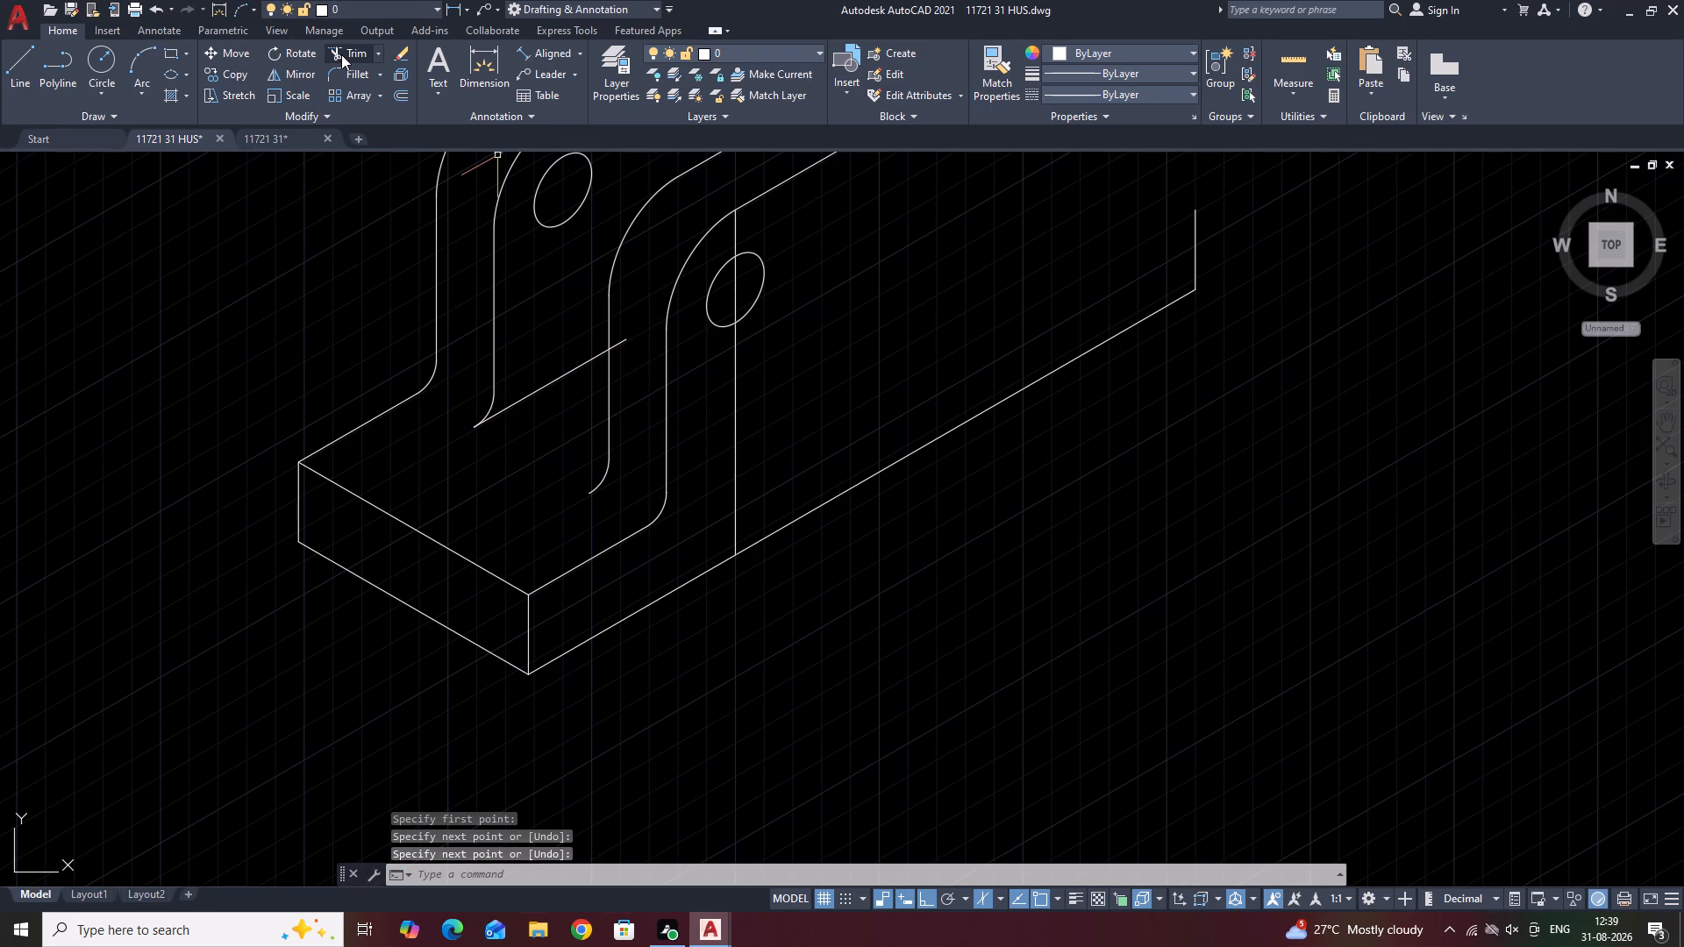
Trim the end of the 30° base line that extends beyond the front upright's rear vertical edge.
click(344, 49)
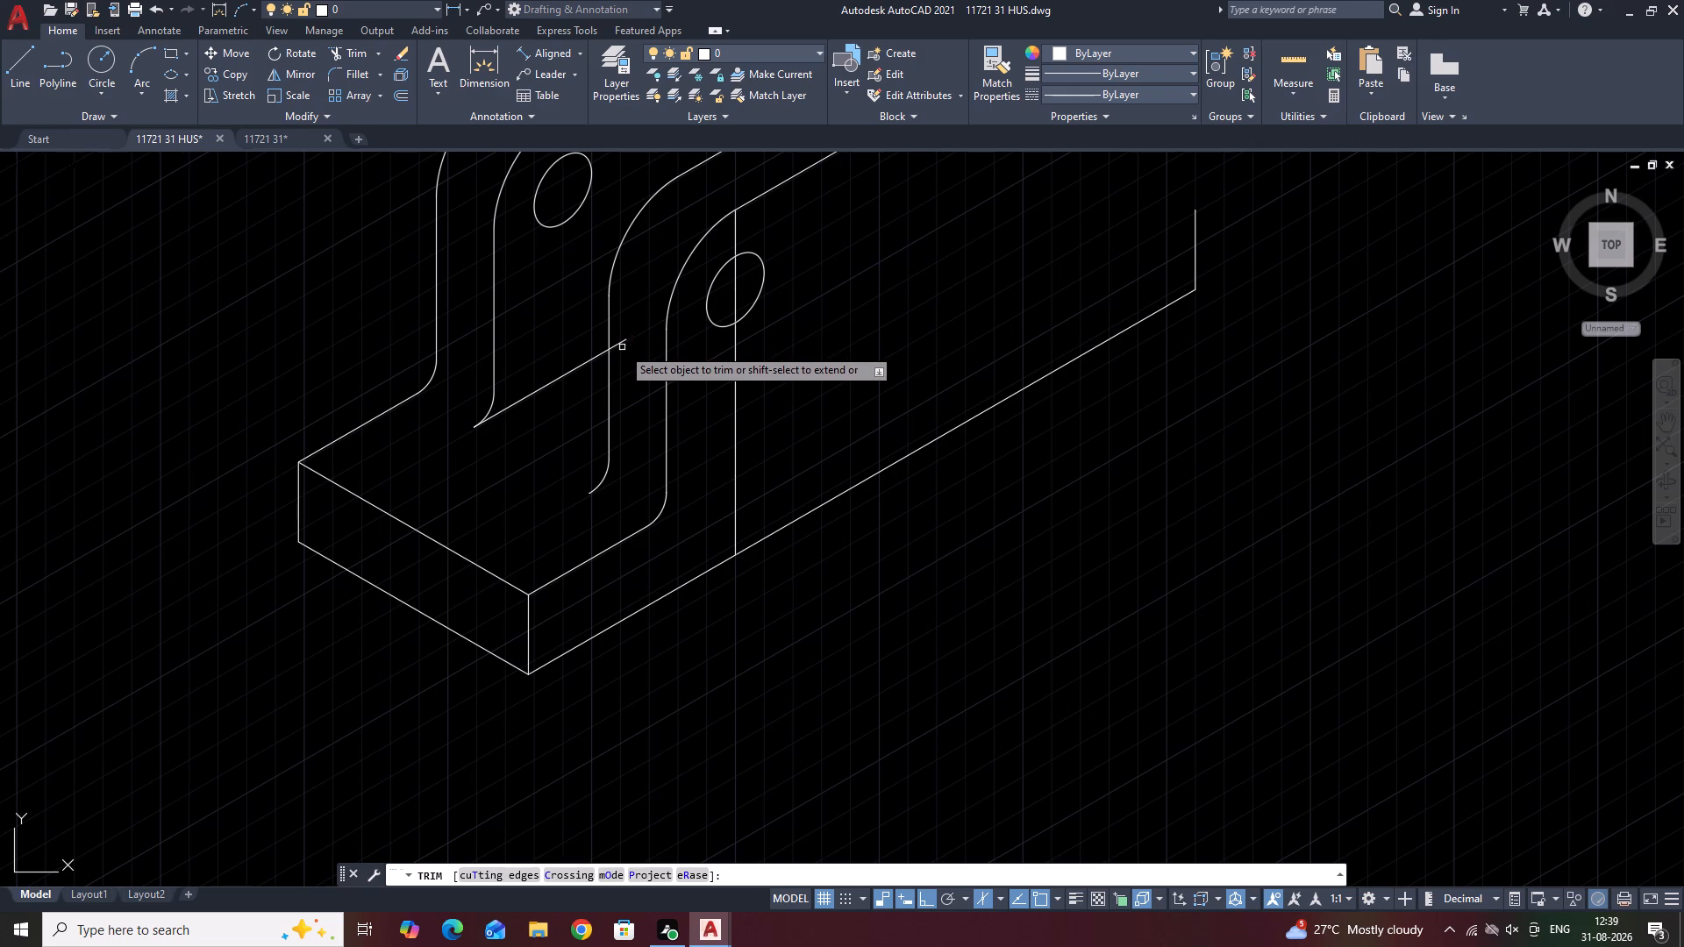
click(622, 347)
click(621, 347)
click(622, 338)
key(space)
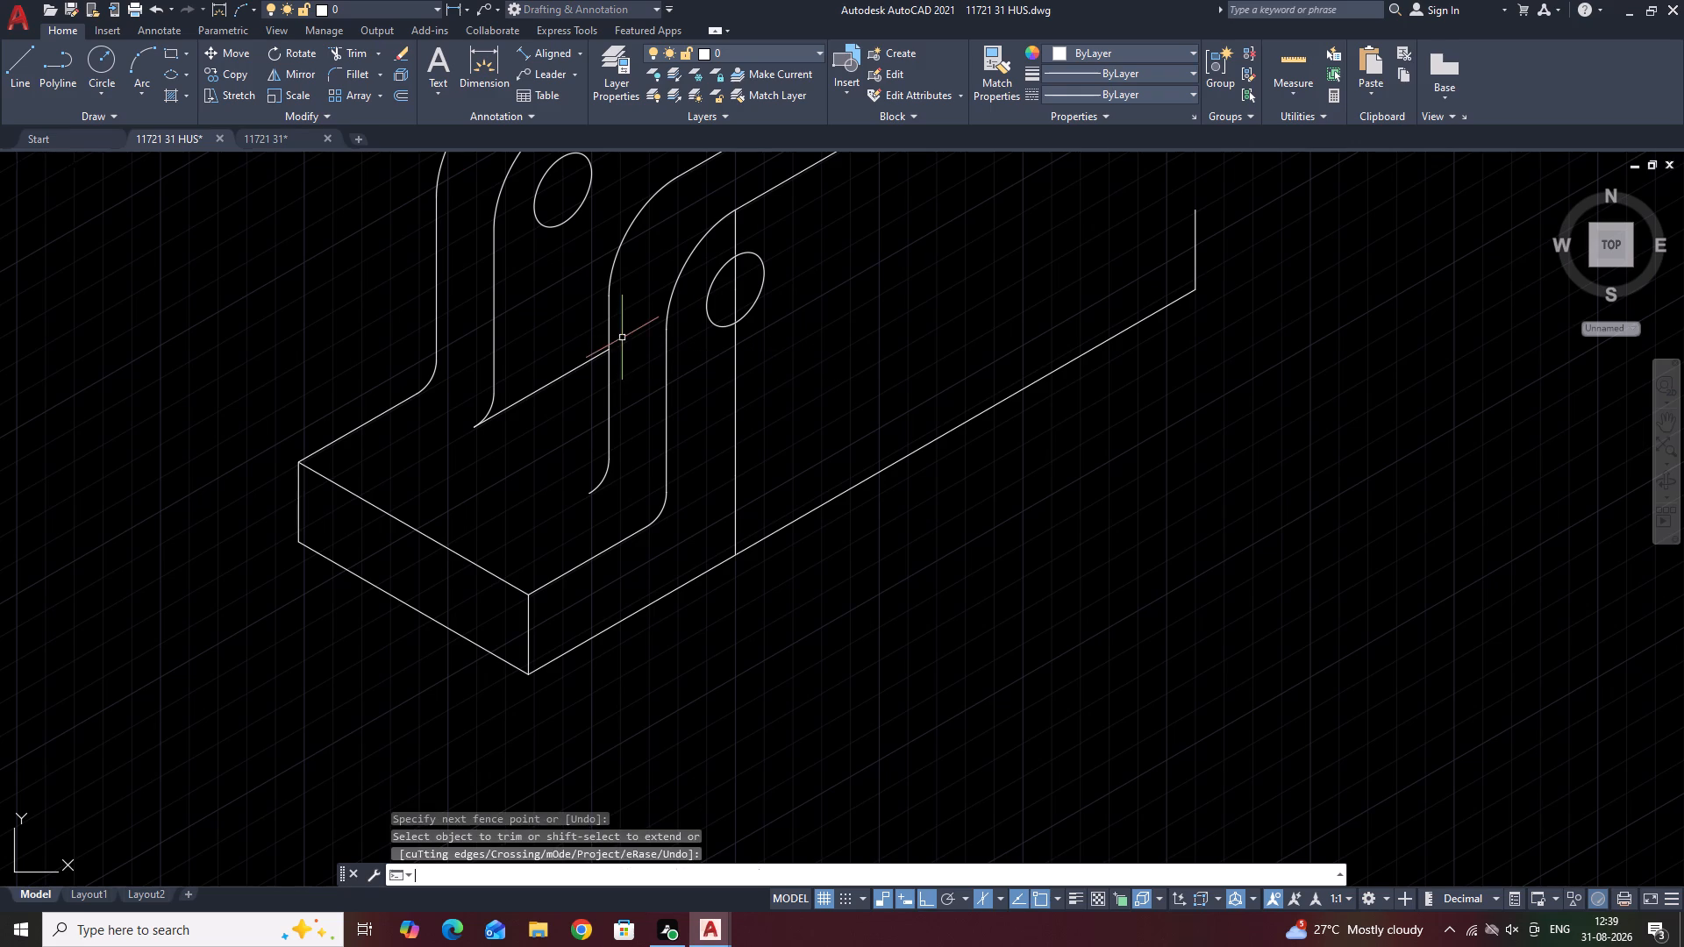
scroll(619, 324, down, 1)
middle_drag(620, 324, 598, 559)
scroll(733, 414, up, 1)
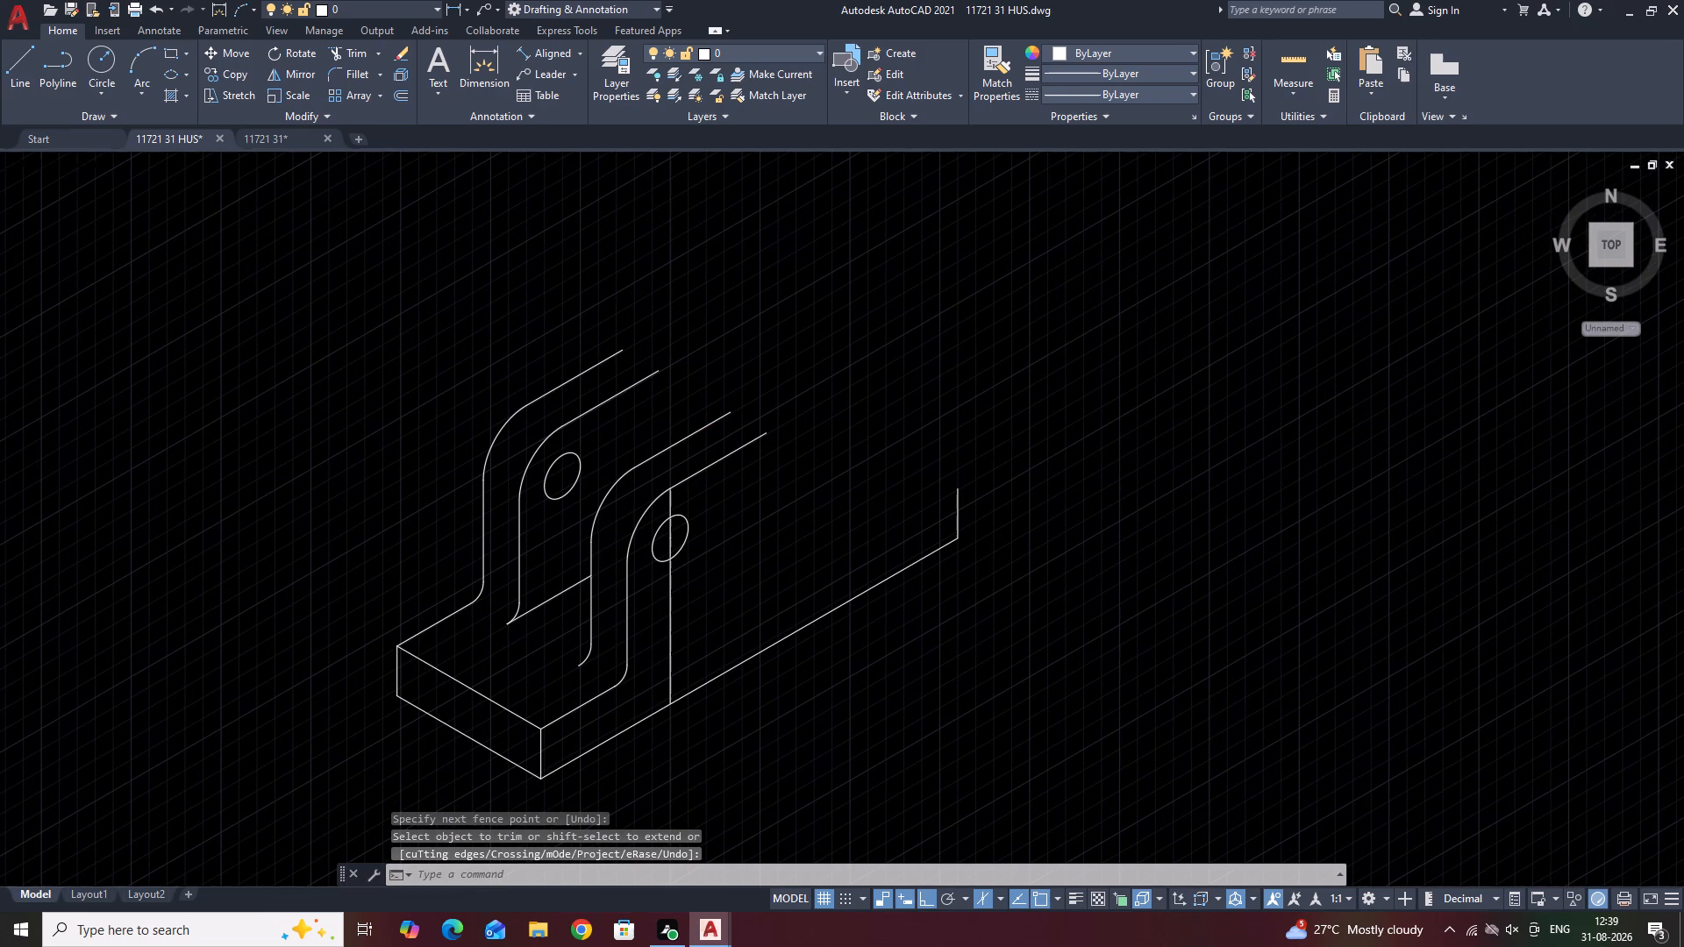
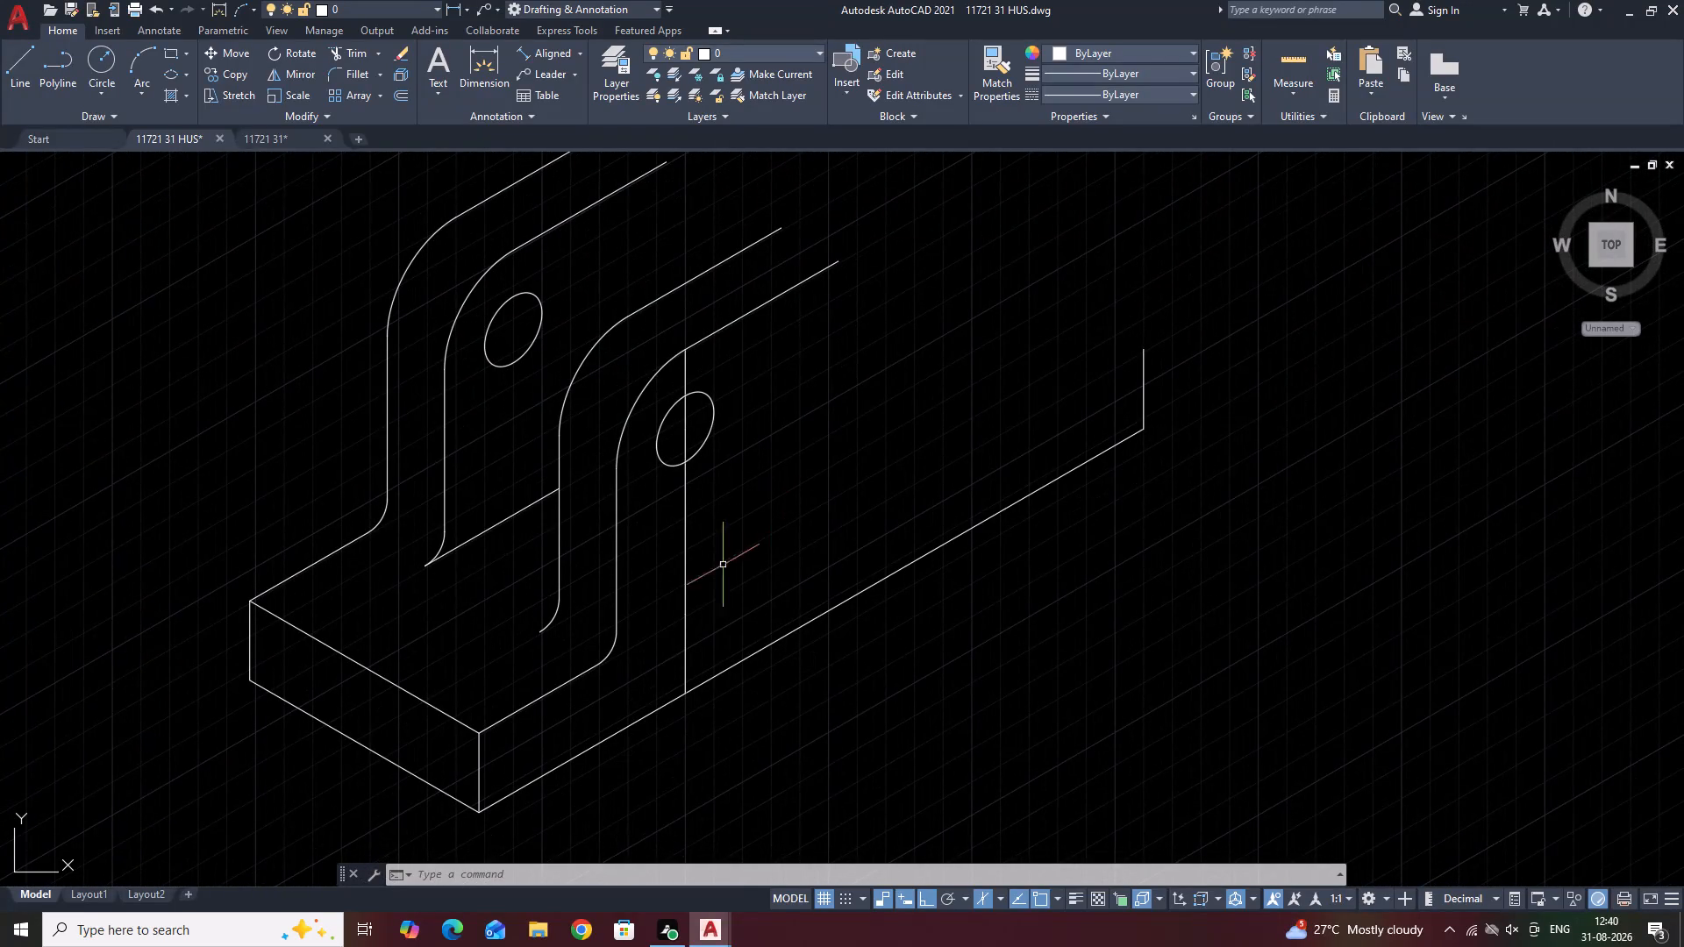
Check the length of the base plate's front top edge, from its front corner to the upright's bottom fillet, using an aligned dimension.
click(552, 52)
scroll(499, 744, up, 1)
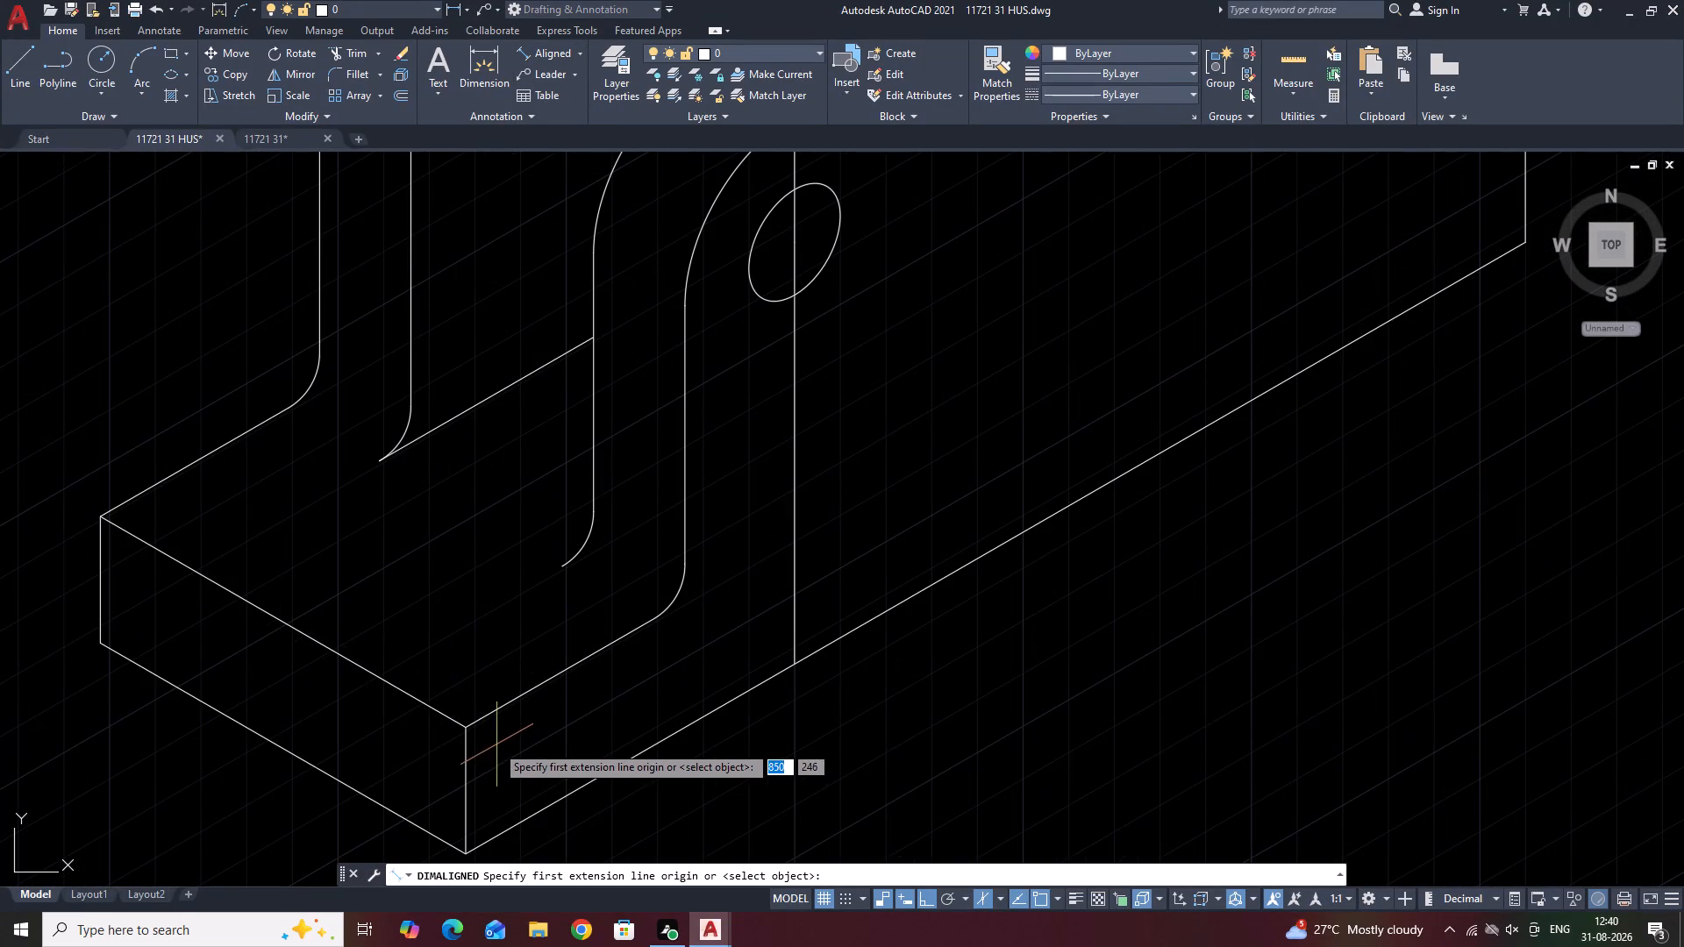
click(465, 730)
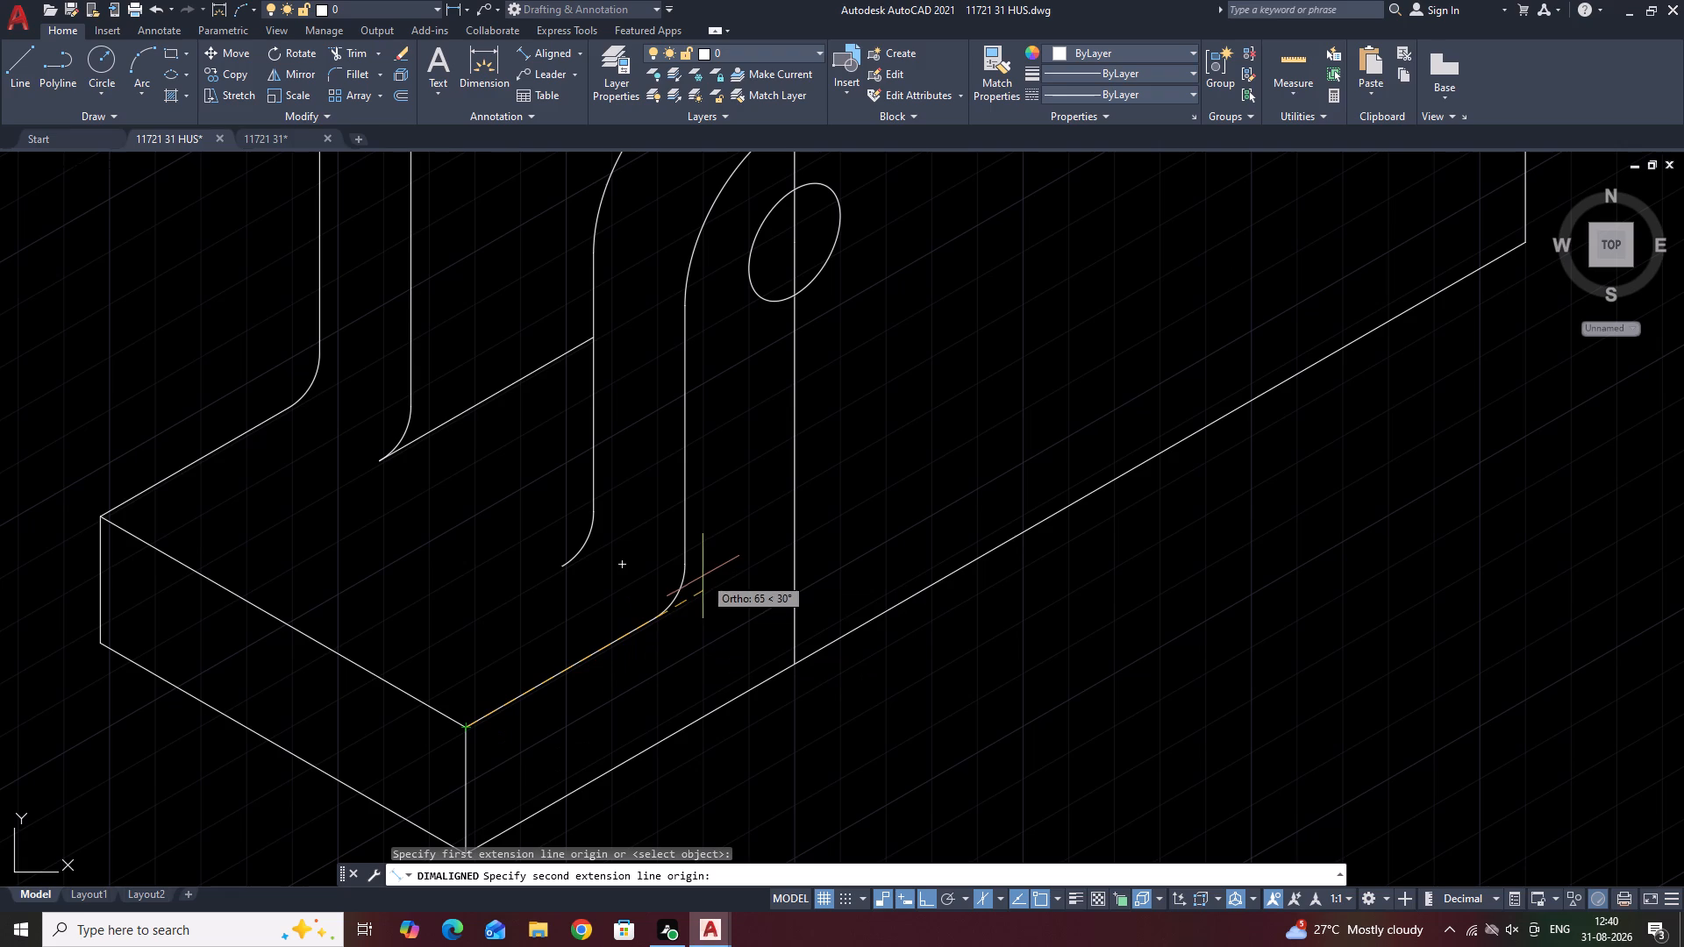
click(656, 617)
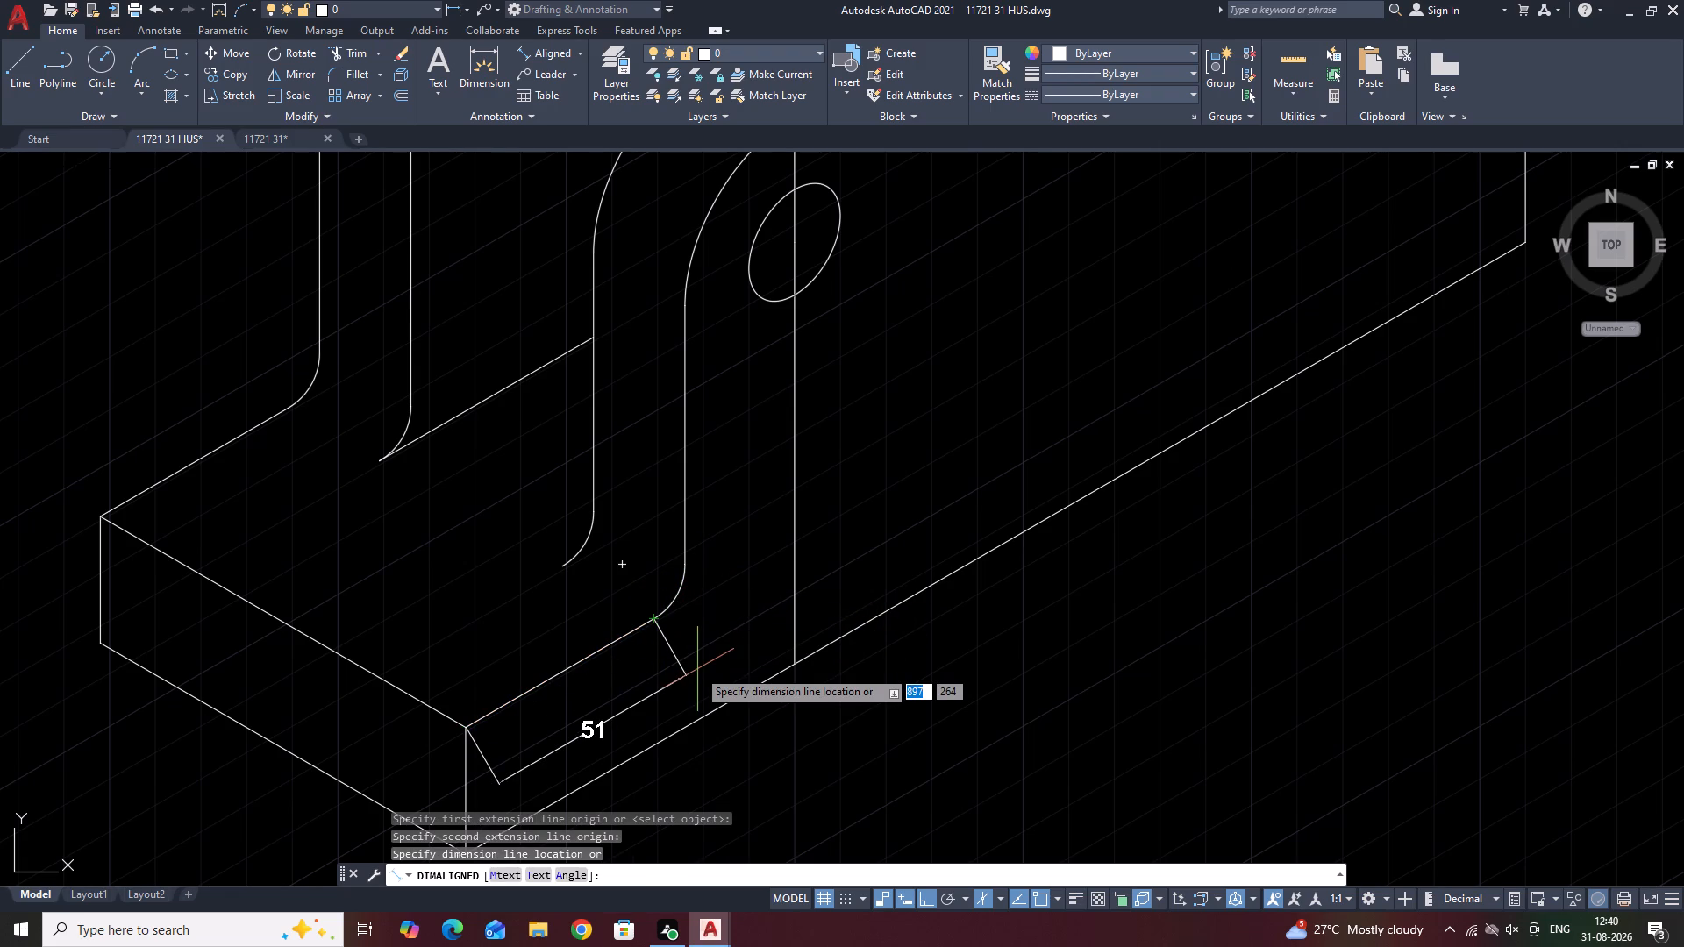
key(Escape)
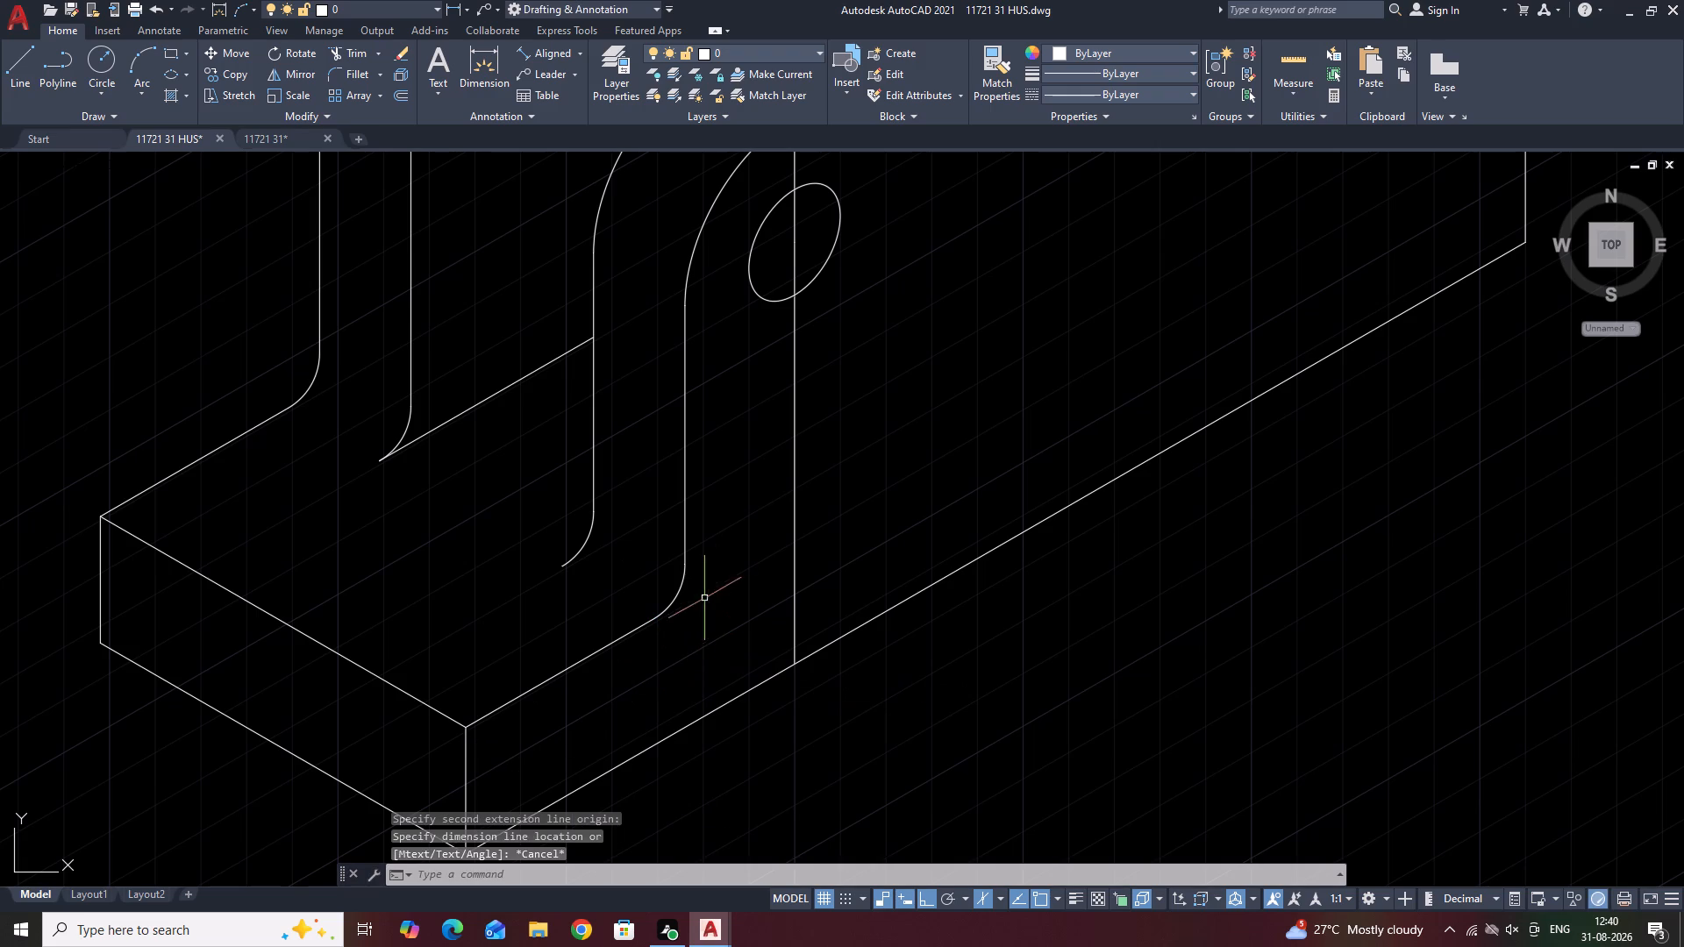
Copy the base plate's top end edge 25 units along 30° across the plate's top face.
middle_drag(733, 558, 666, 762)
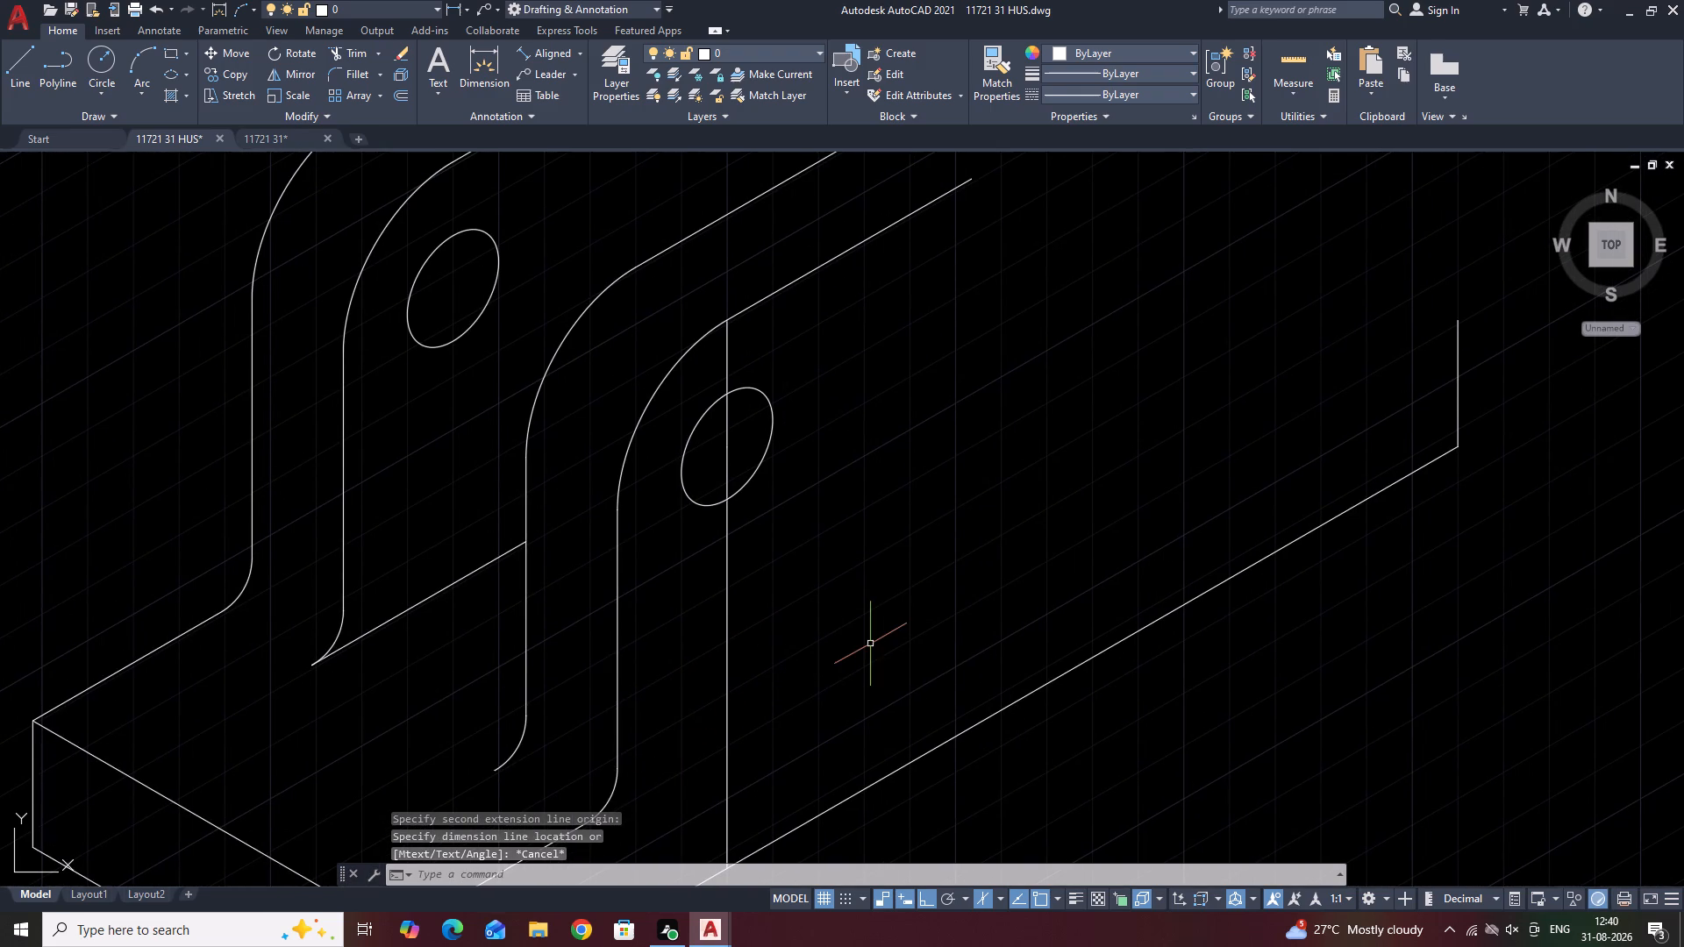
middle_drag(872, 645, 746, 736)
middle_drag(1023, 424, 953, 507)
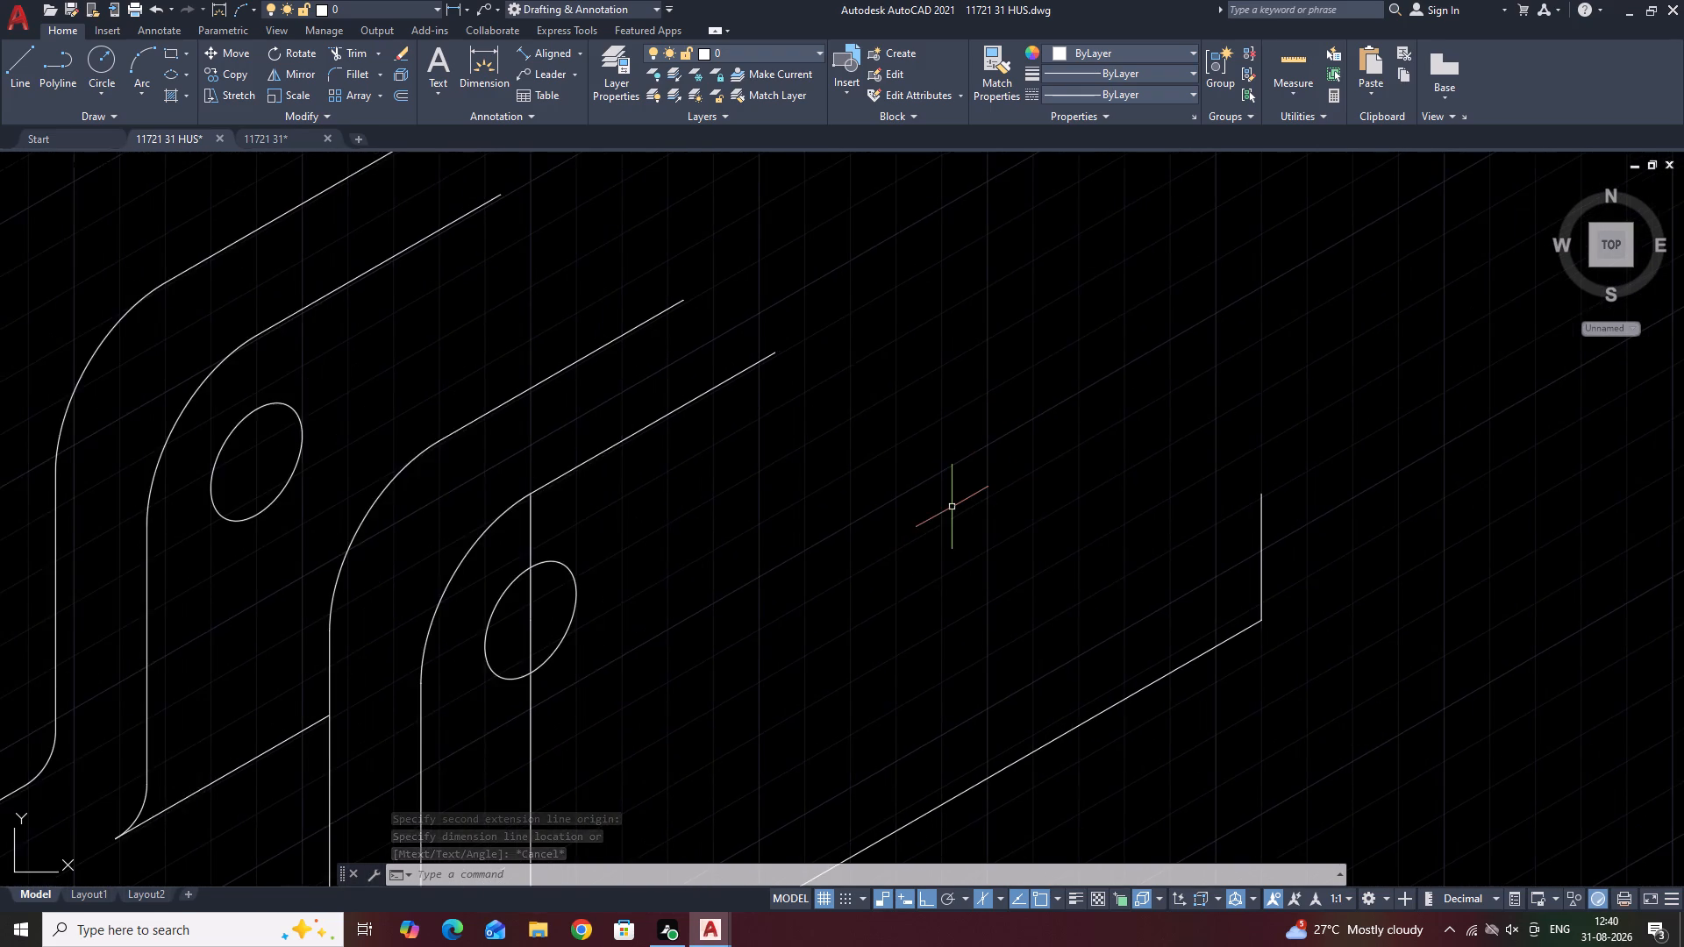
scroll(952, 507, down, 1)
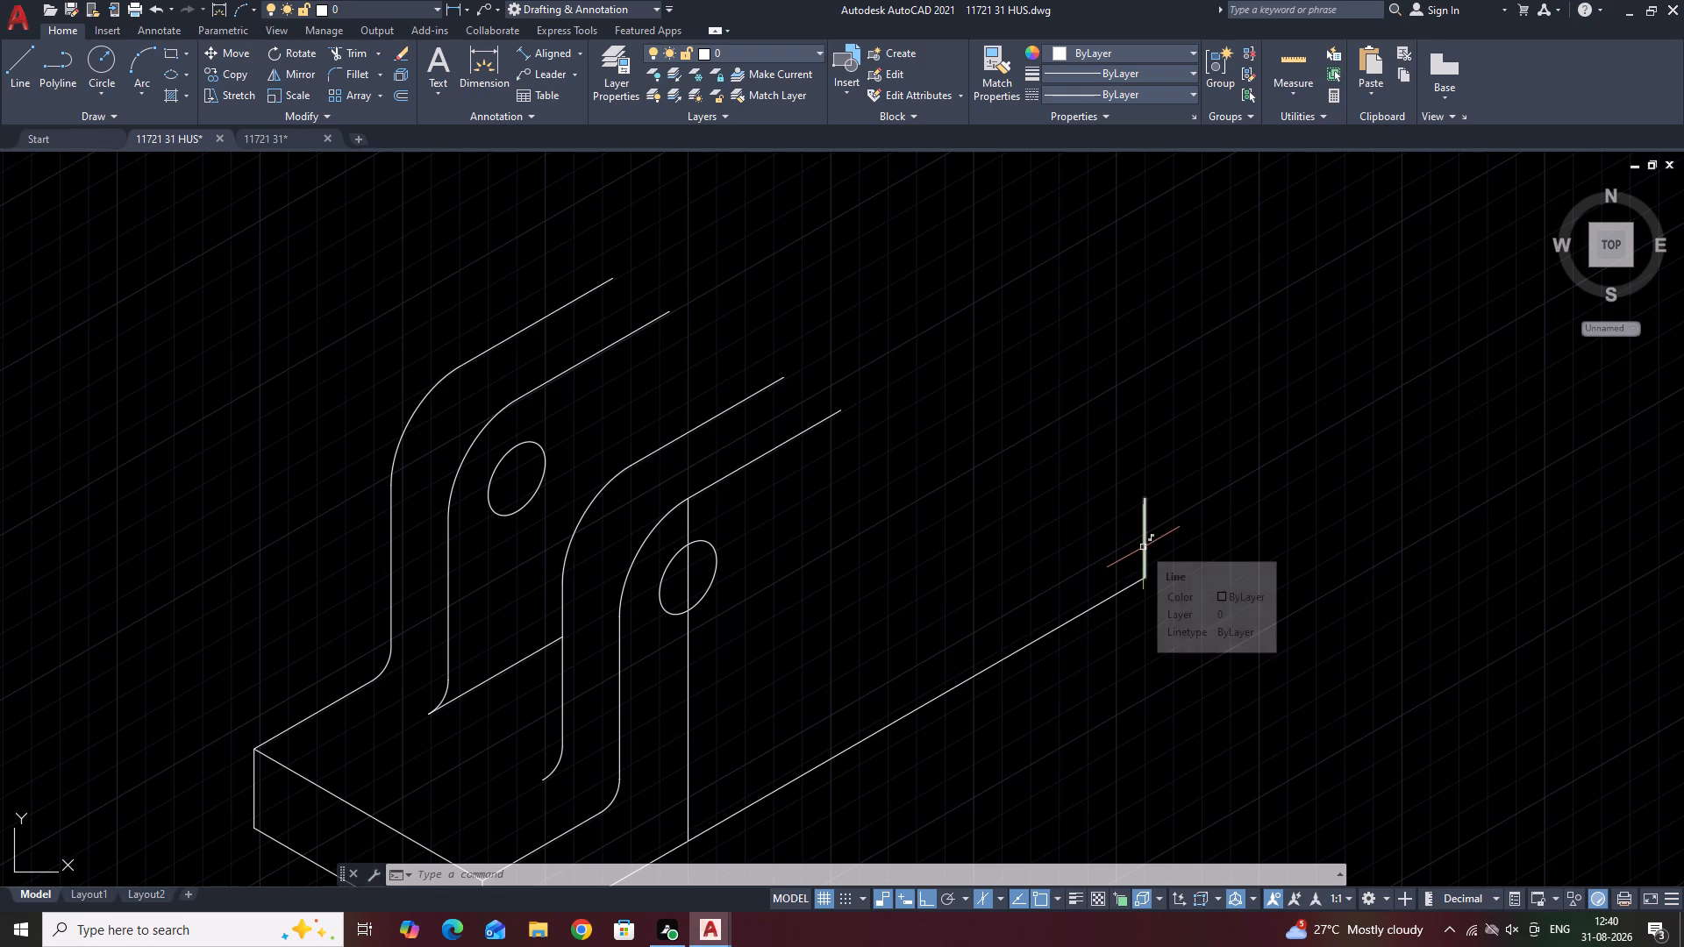
middle_drag(801, 651, 1008, 466)
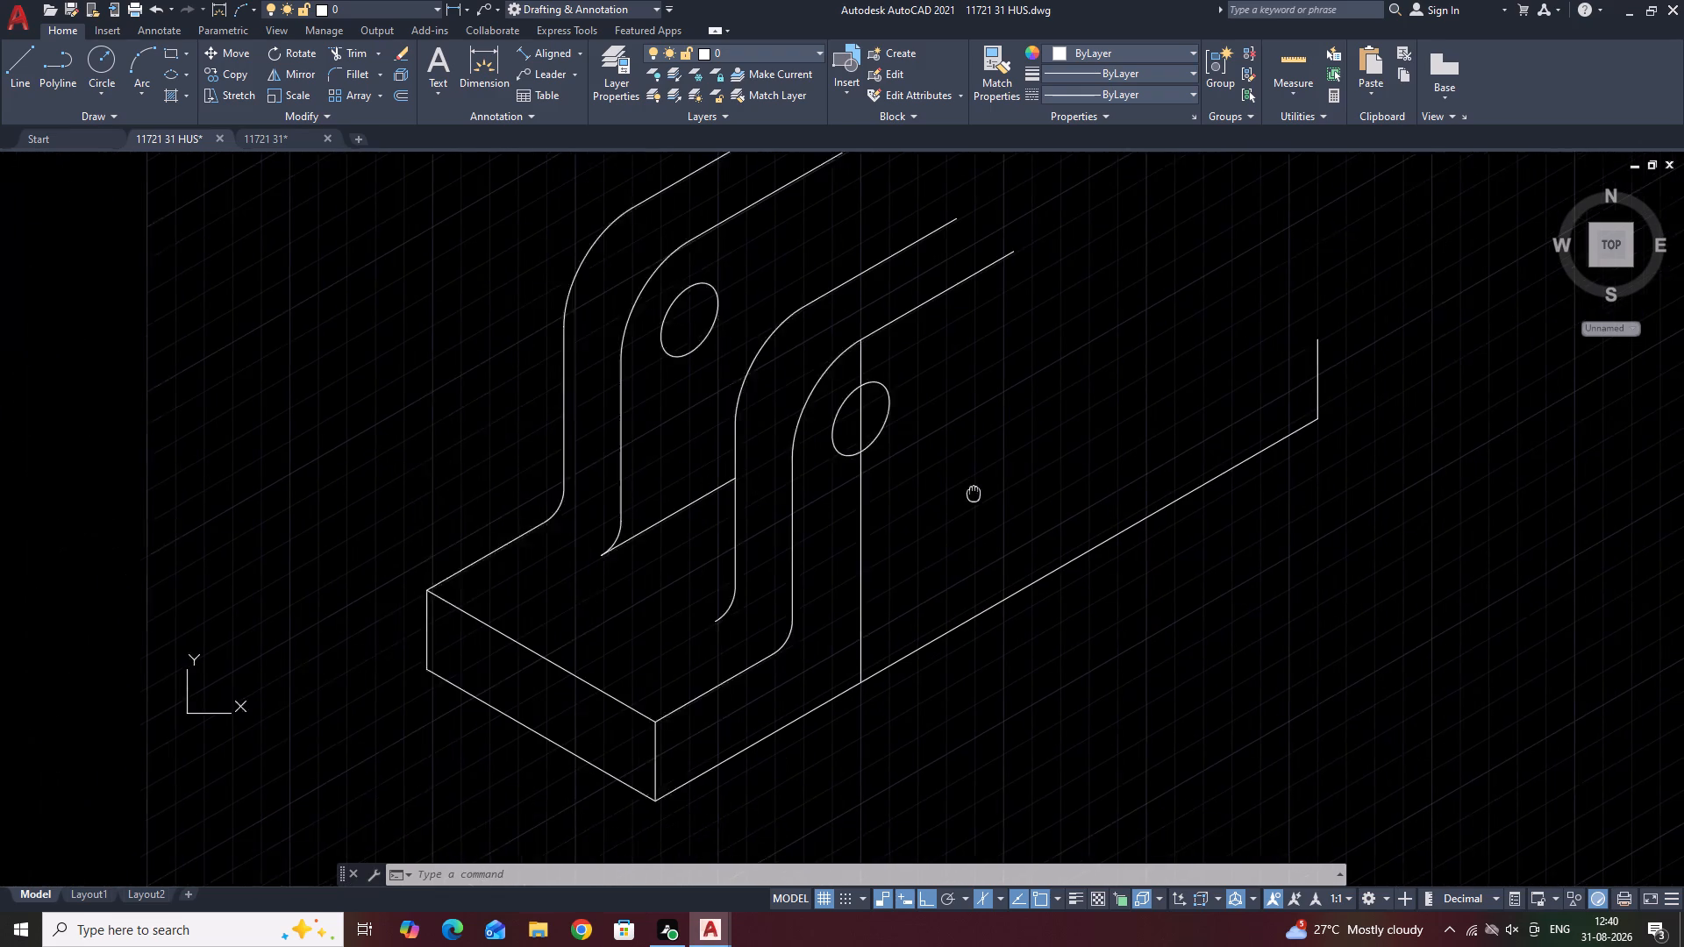
middle_drag(1008, 466, 1011, 464)
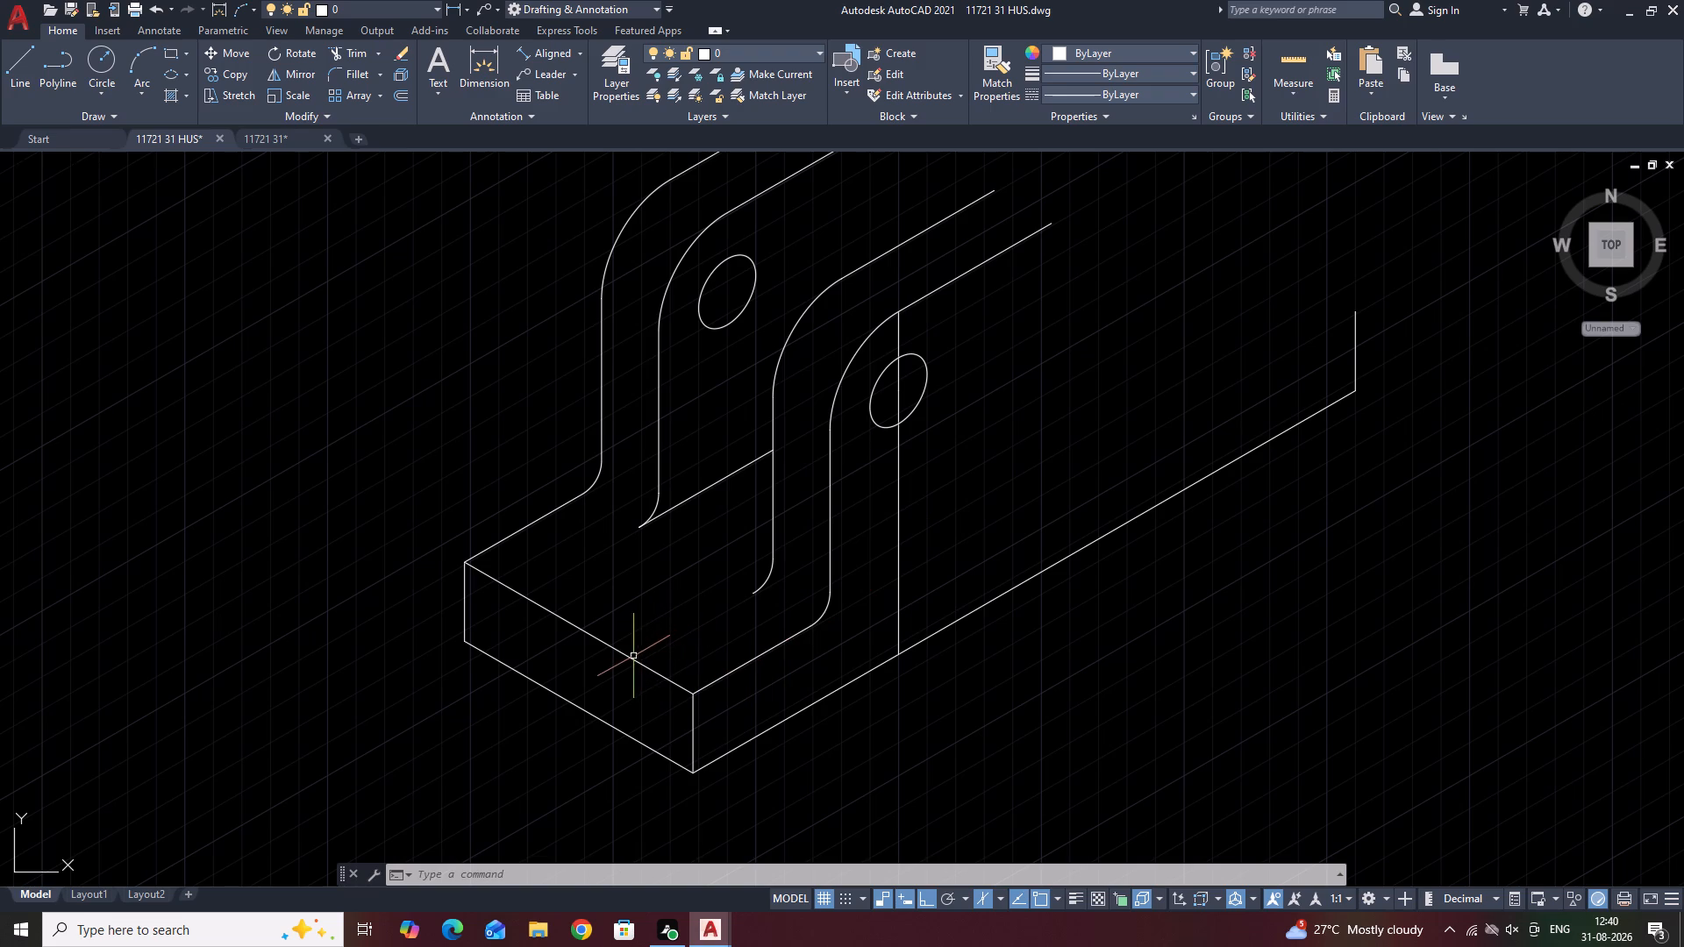
click(631, 656)
right_click(631, 656)
click(730, 376)
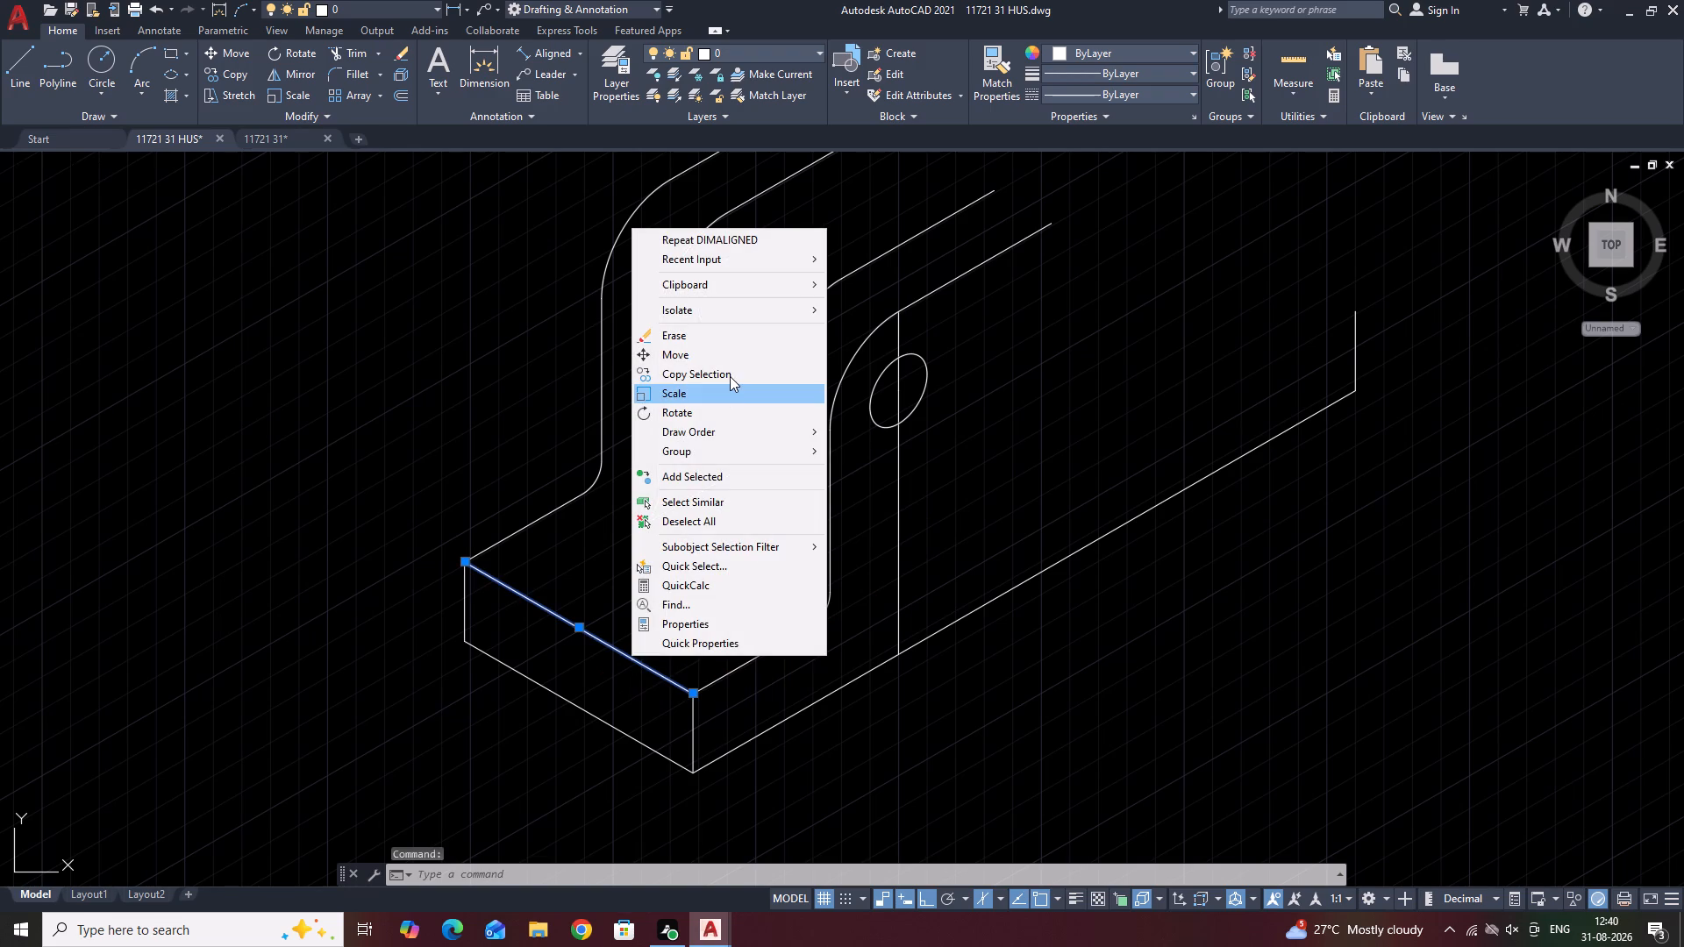
click(695, 695)
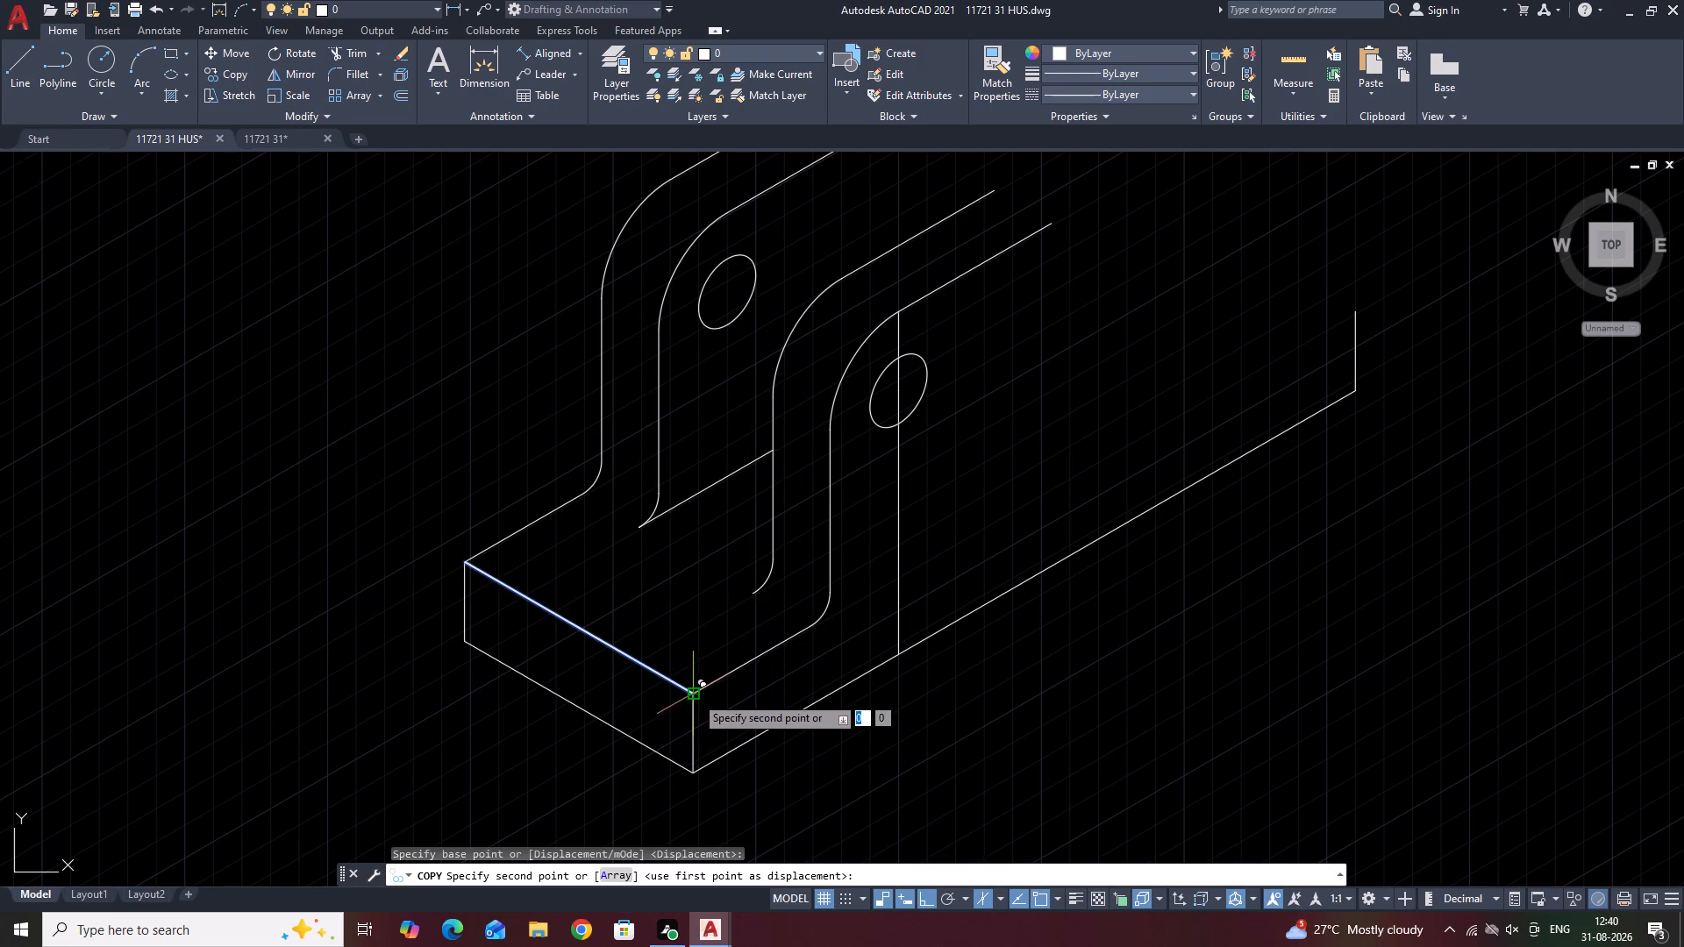
text(25)
key(Return)
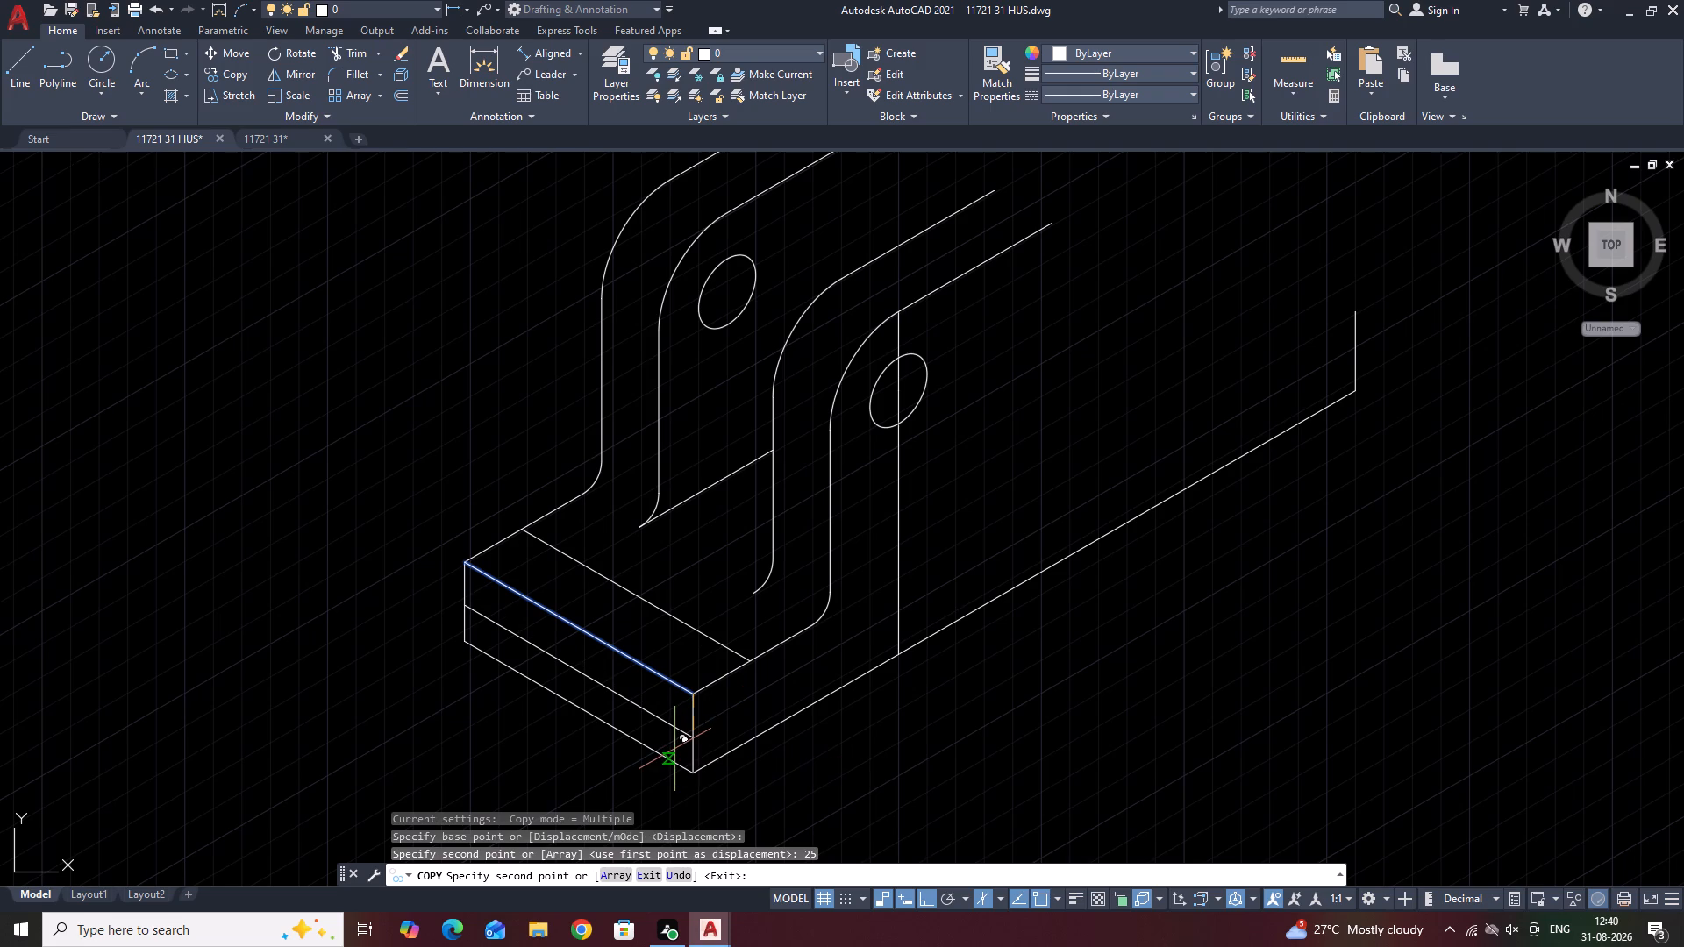
key(space)
Copy the base plate's front top edge, between corner and fillet, 50 units along 150° on the left isoplane.
key(space)
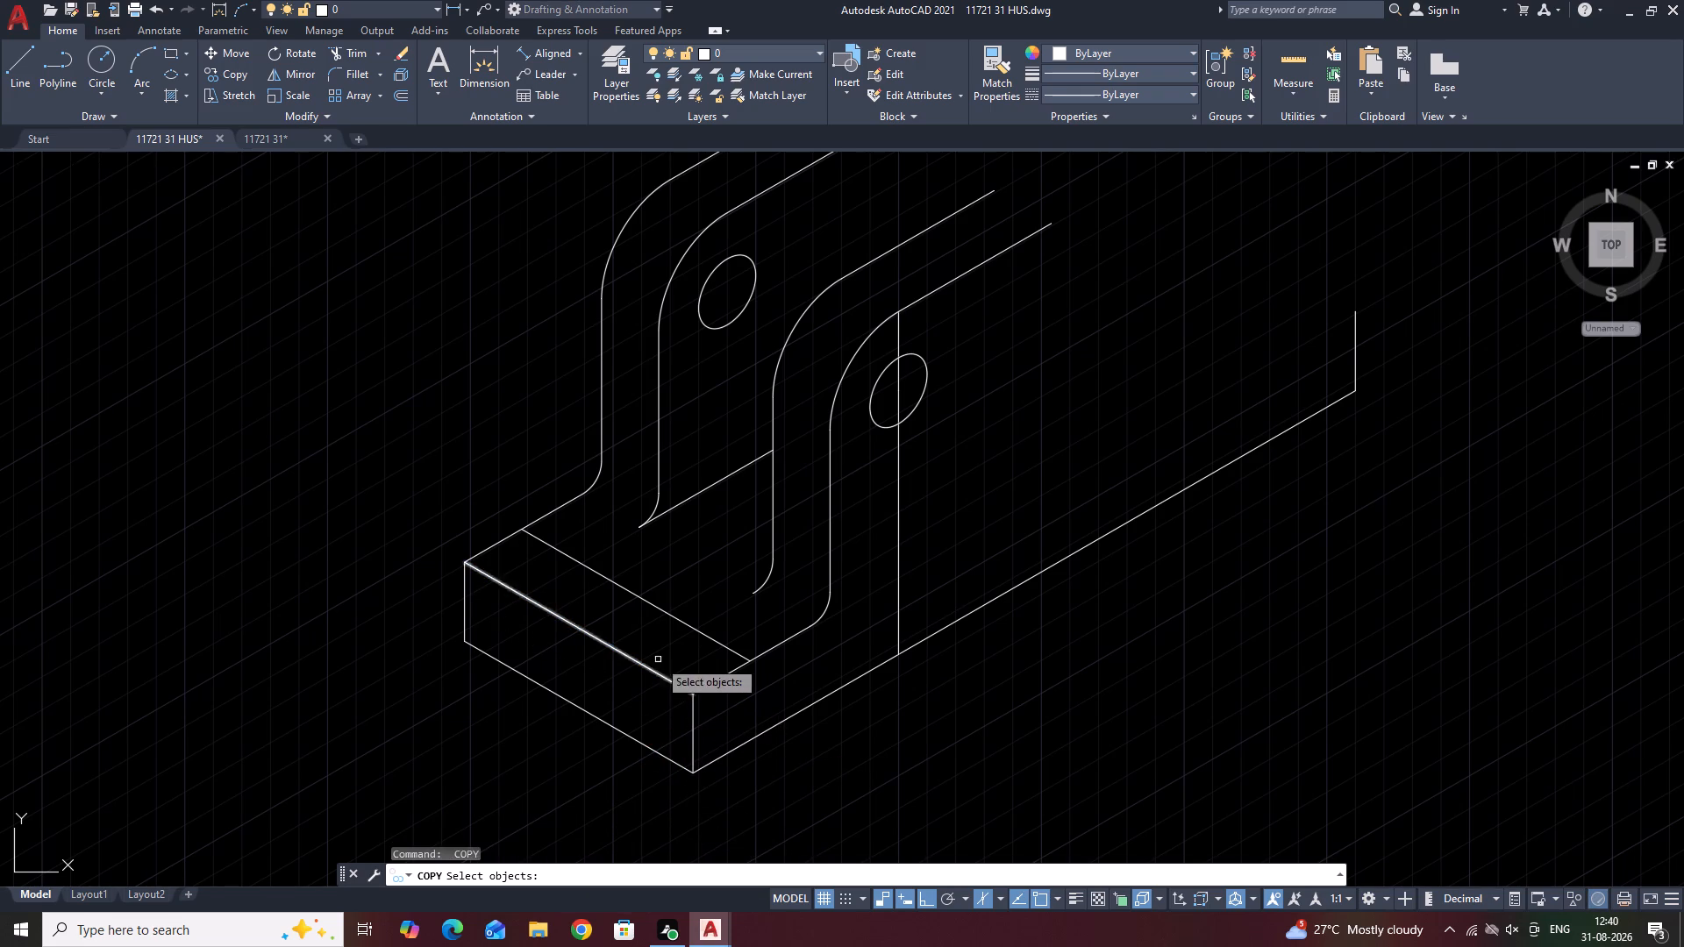
click(724, 673)
right_click(724, 673)
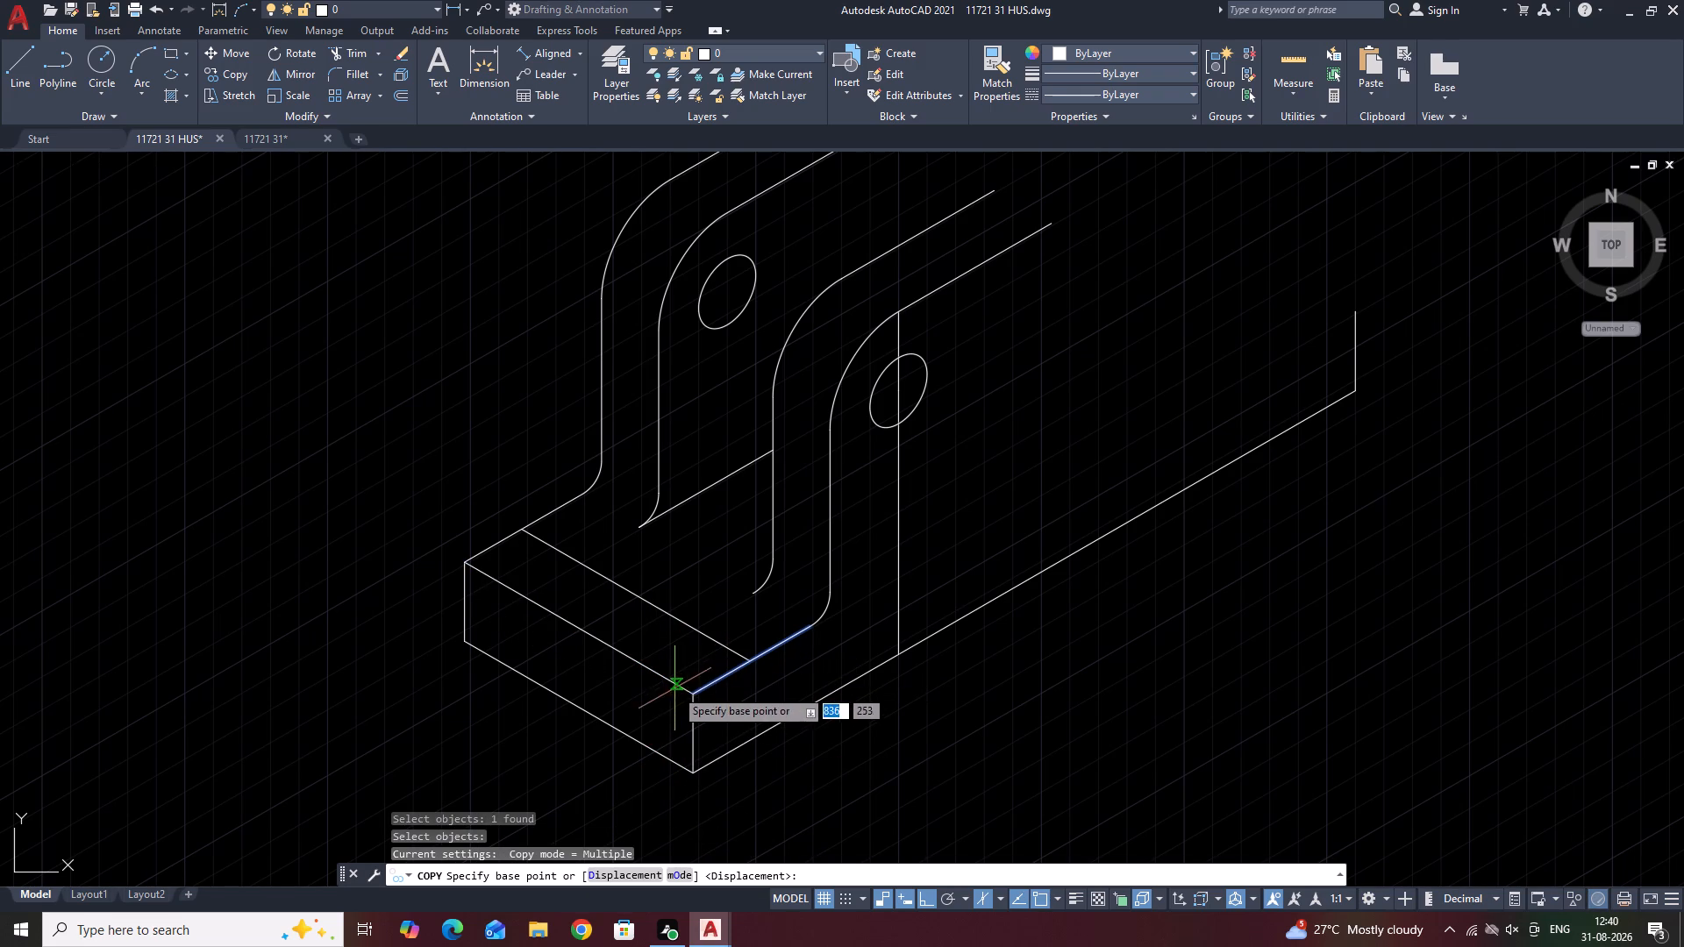
click(689, 694)
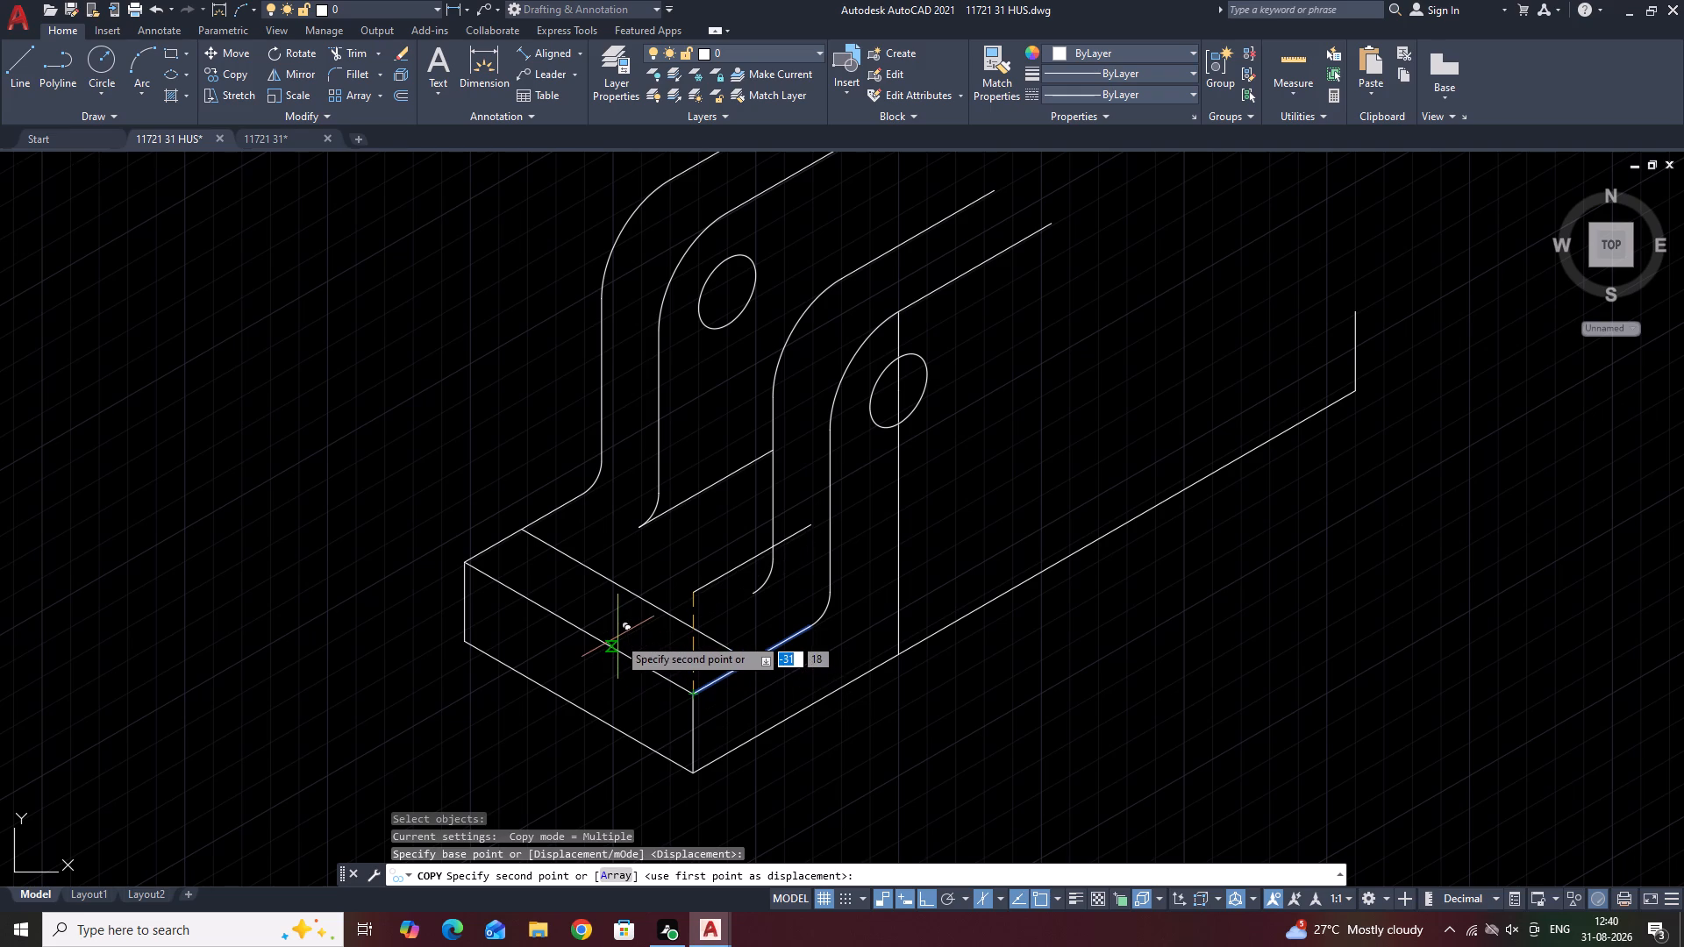
key(F5)
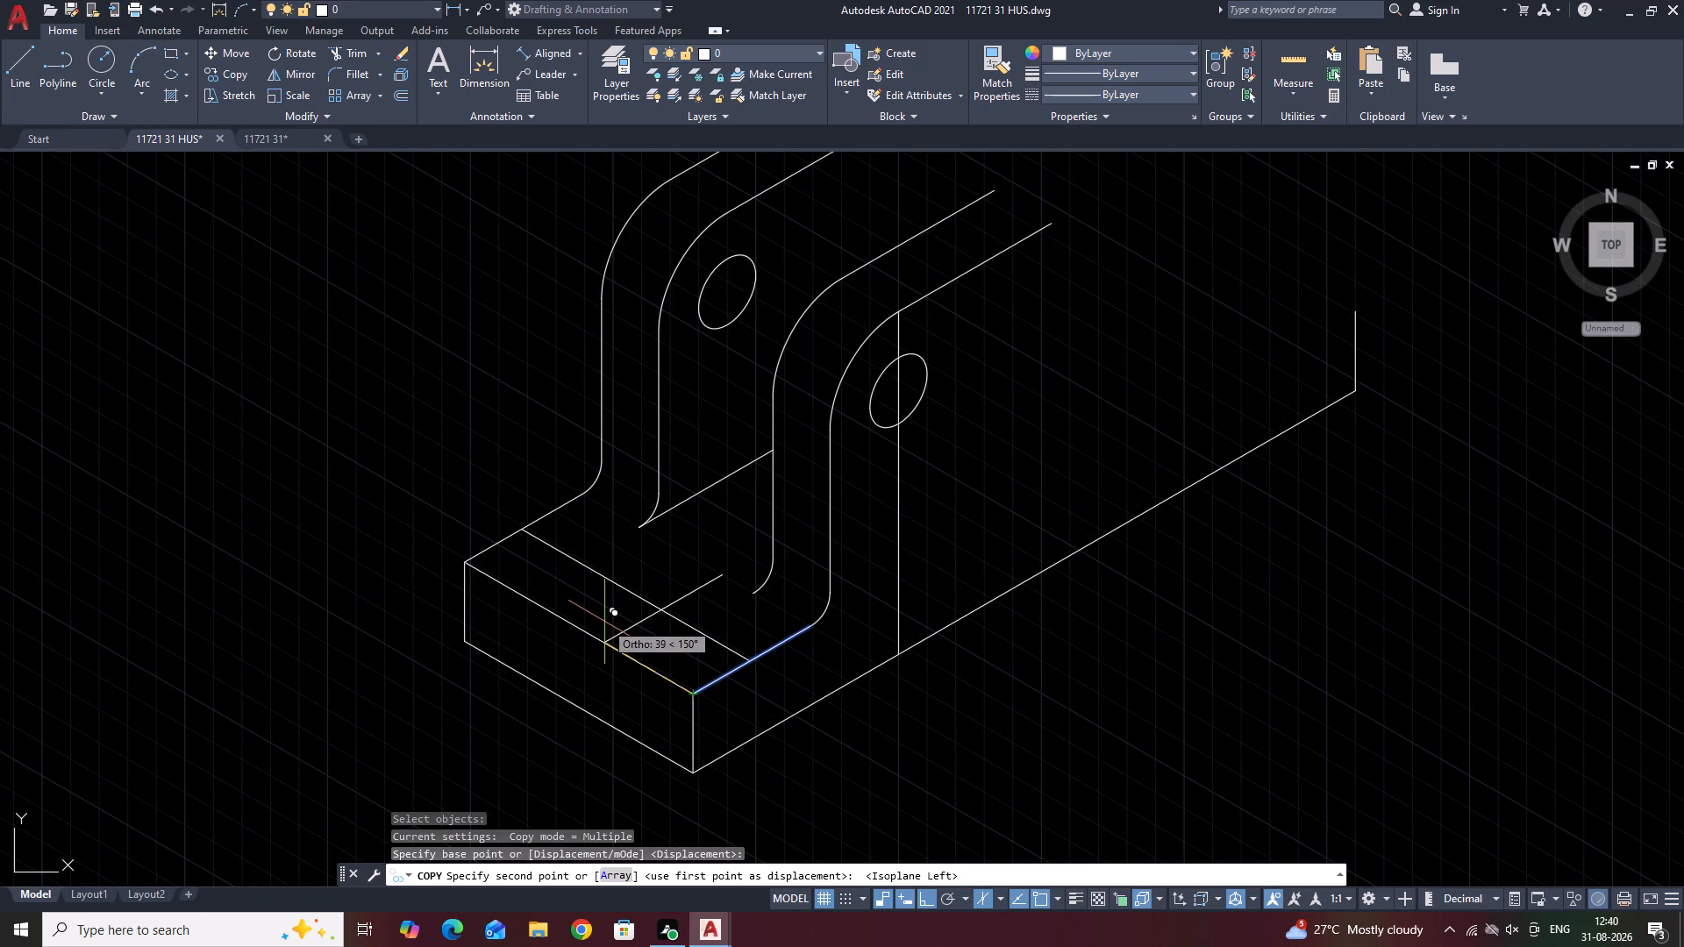
text(50)
key(Return)
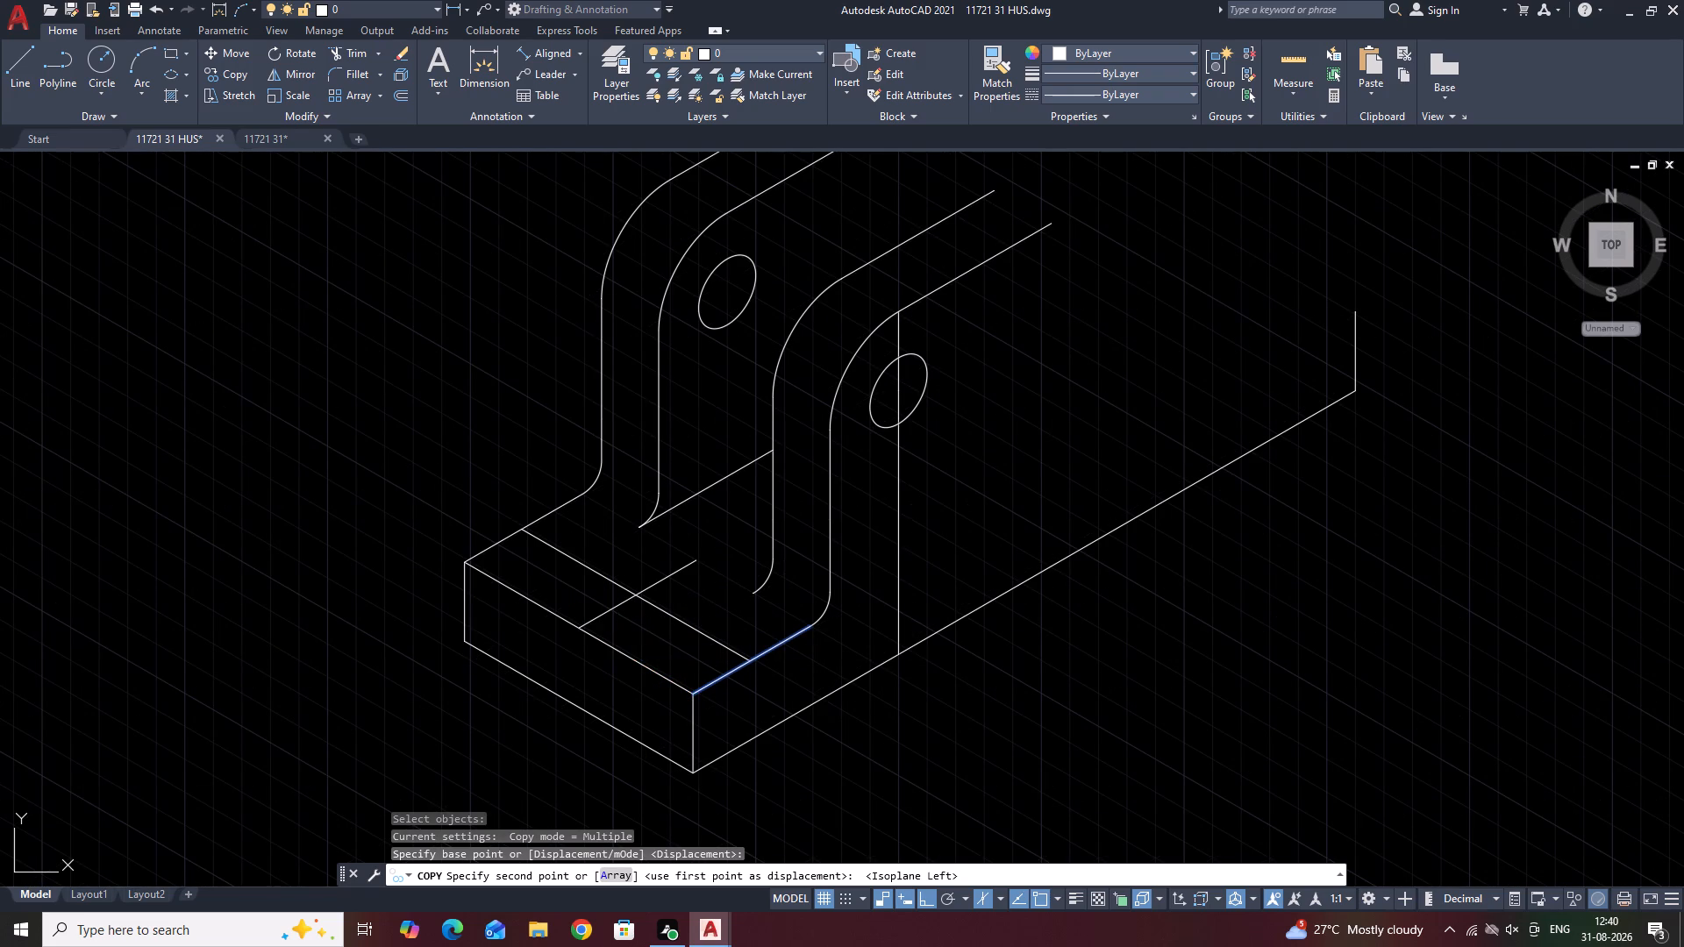
key(space)
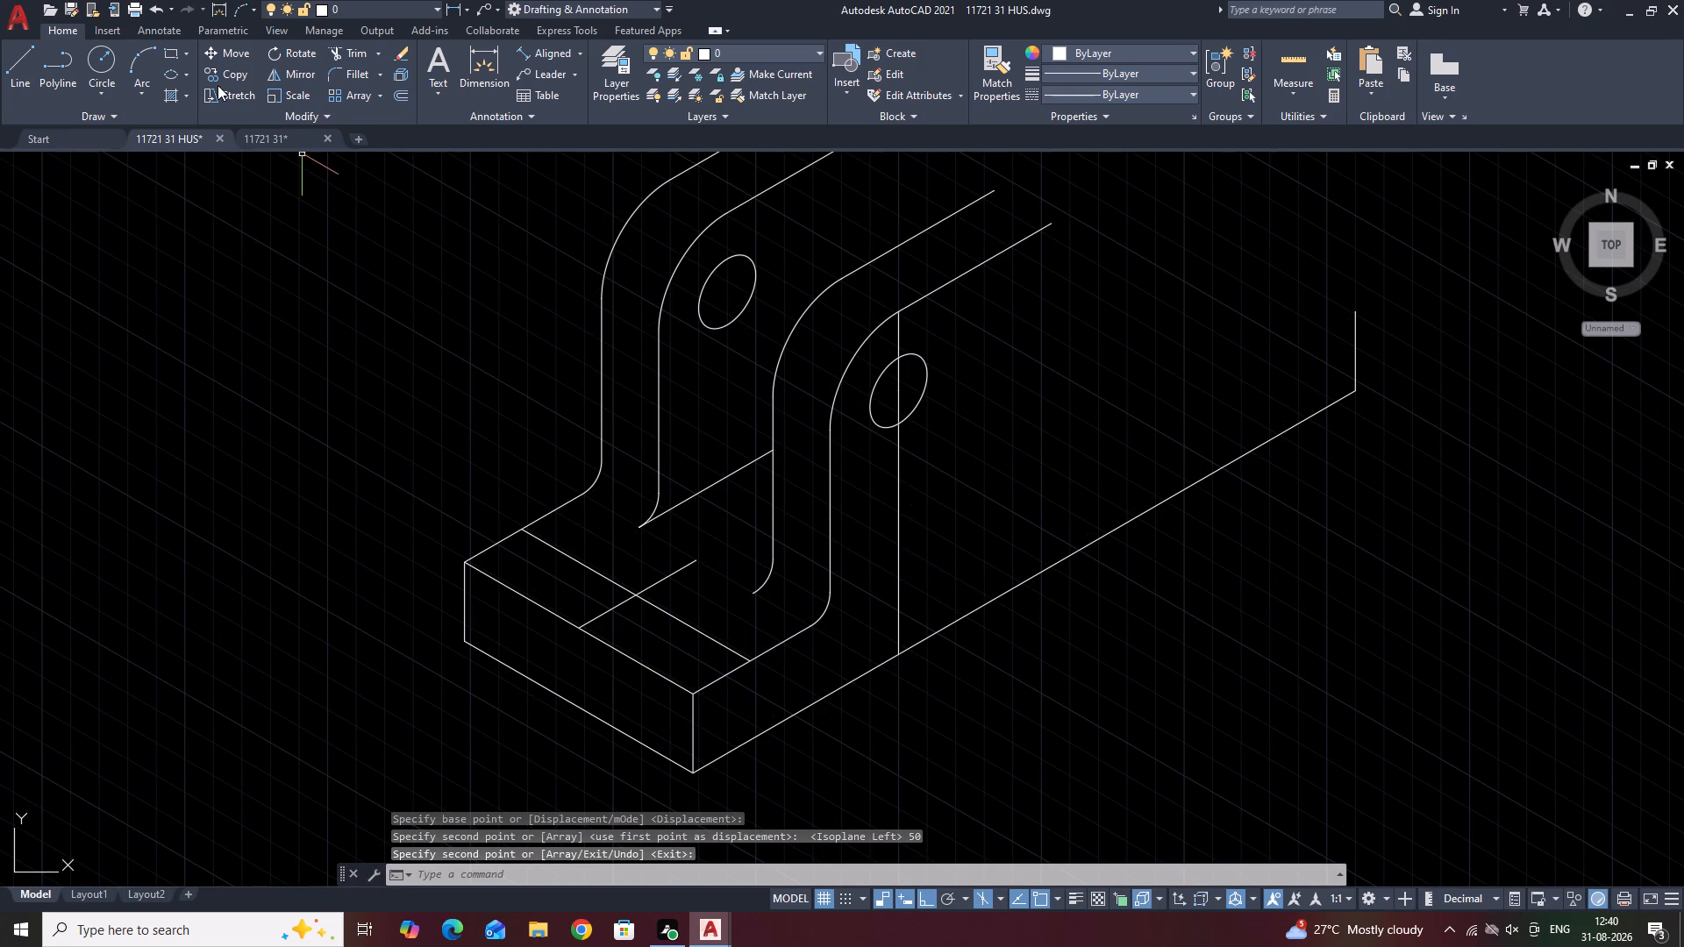
Draw a radius 12.5 isocircle on the top isoplane, centred where the two copied lines cross on the base plate.
click(168, 70)
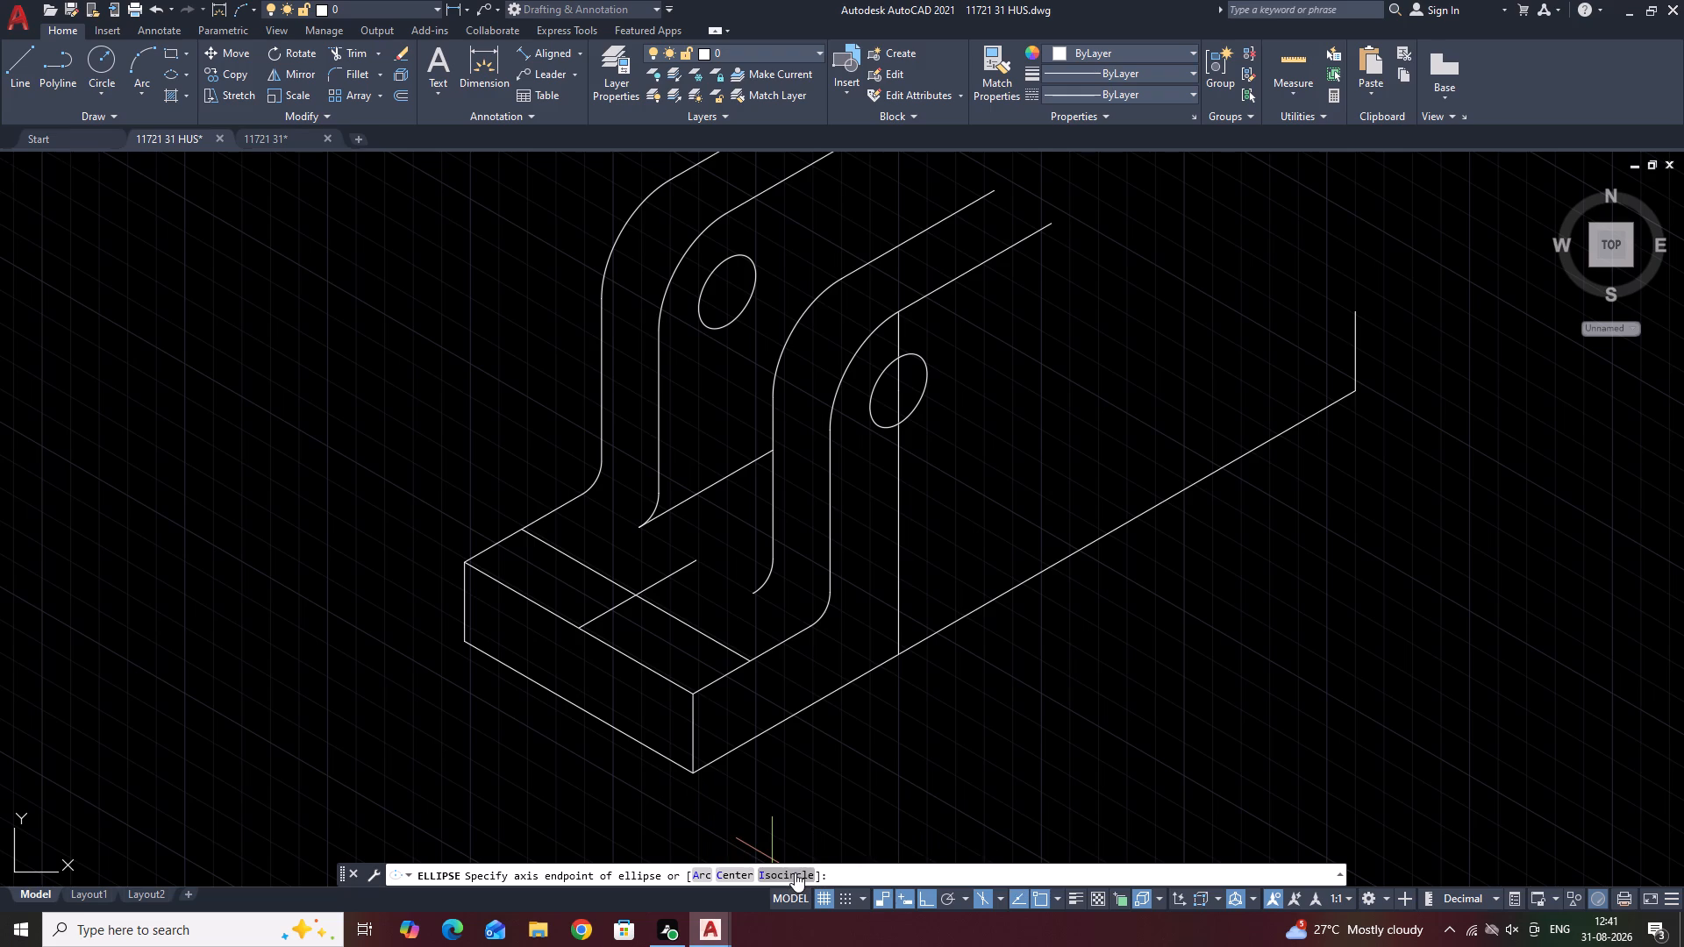
click(793, 872)
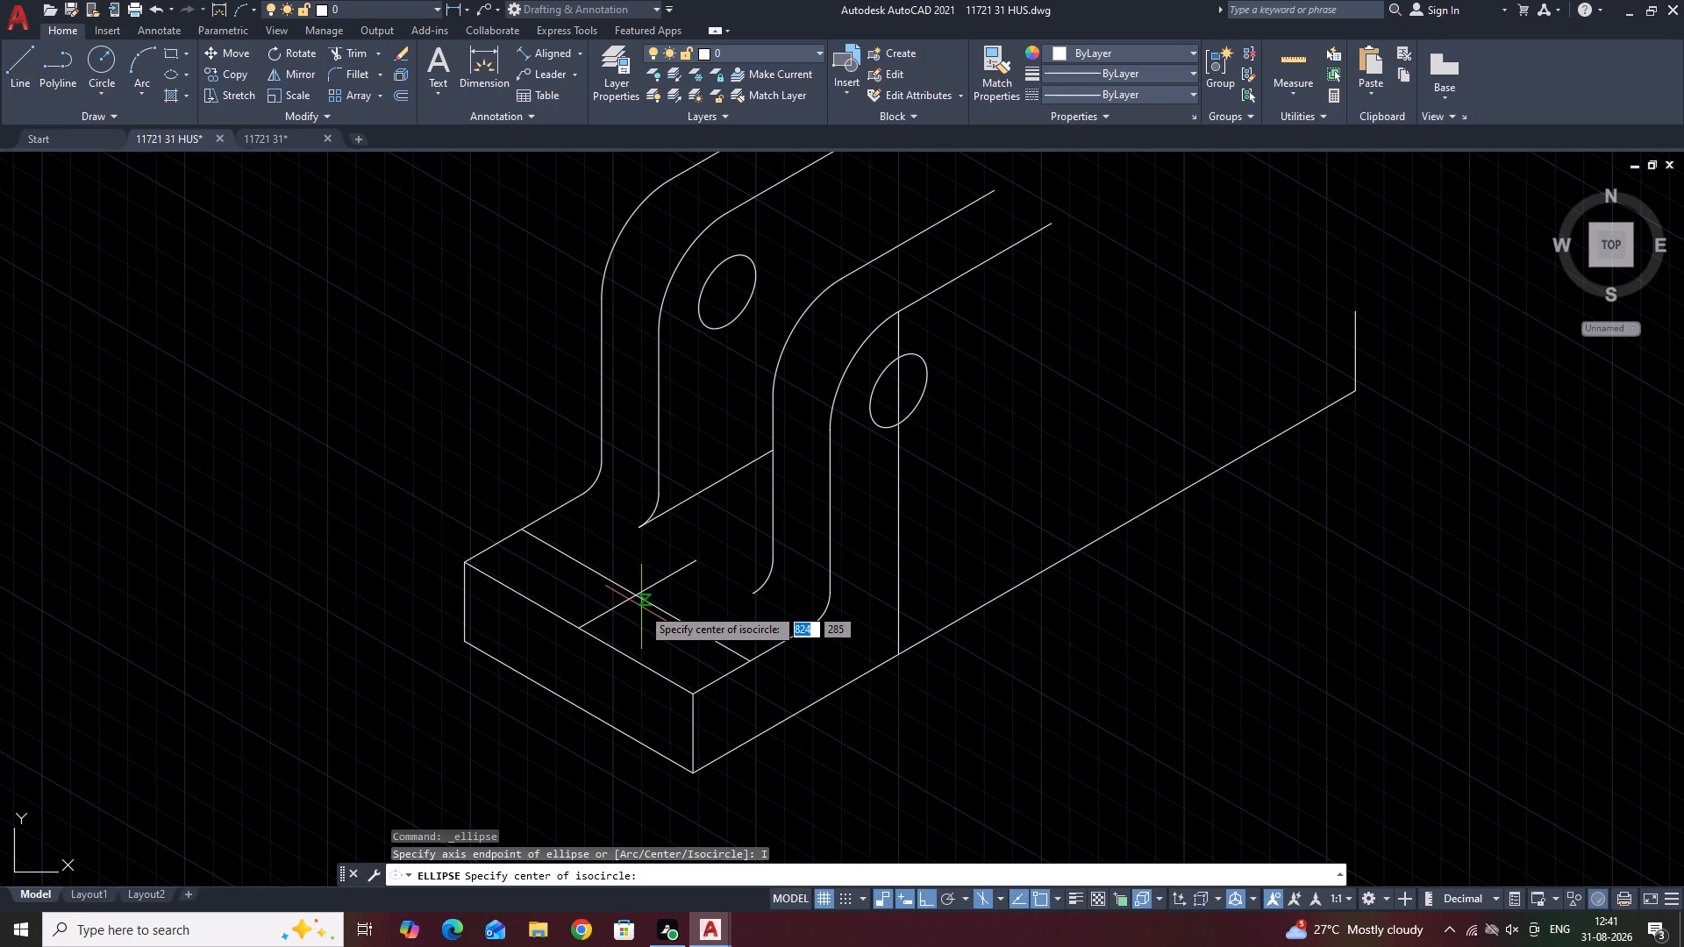
click(635, 597)
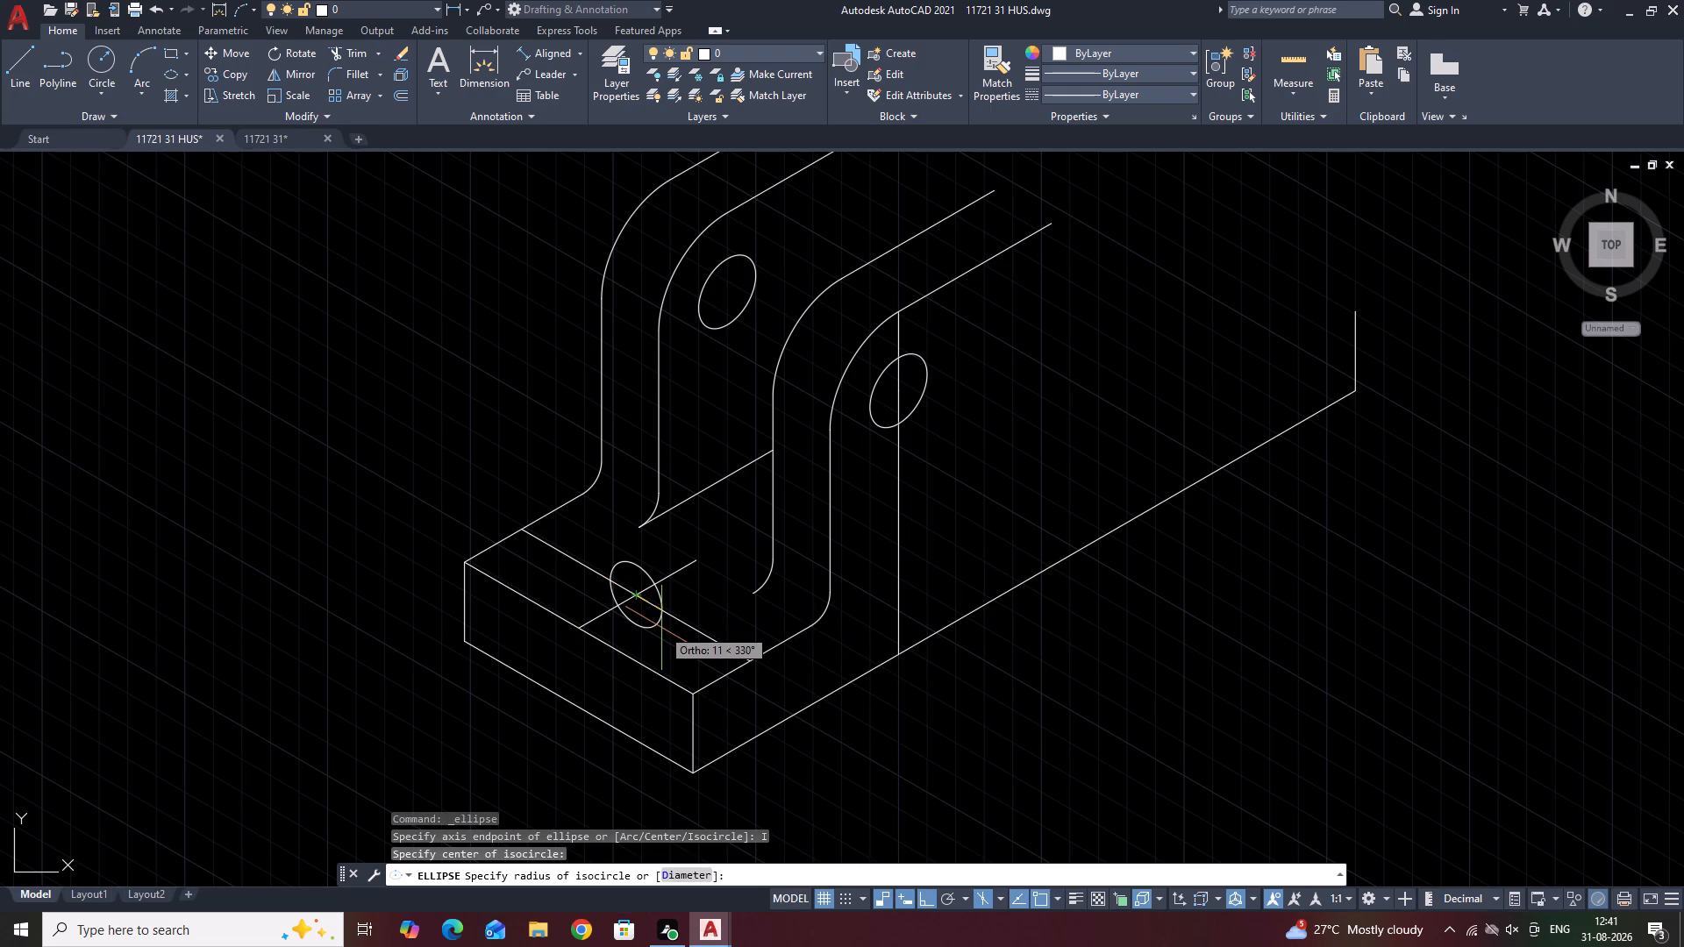
key(F5)
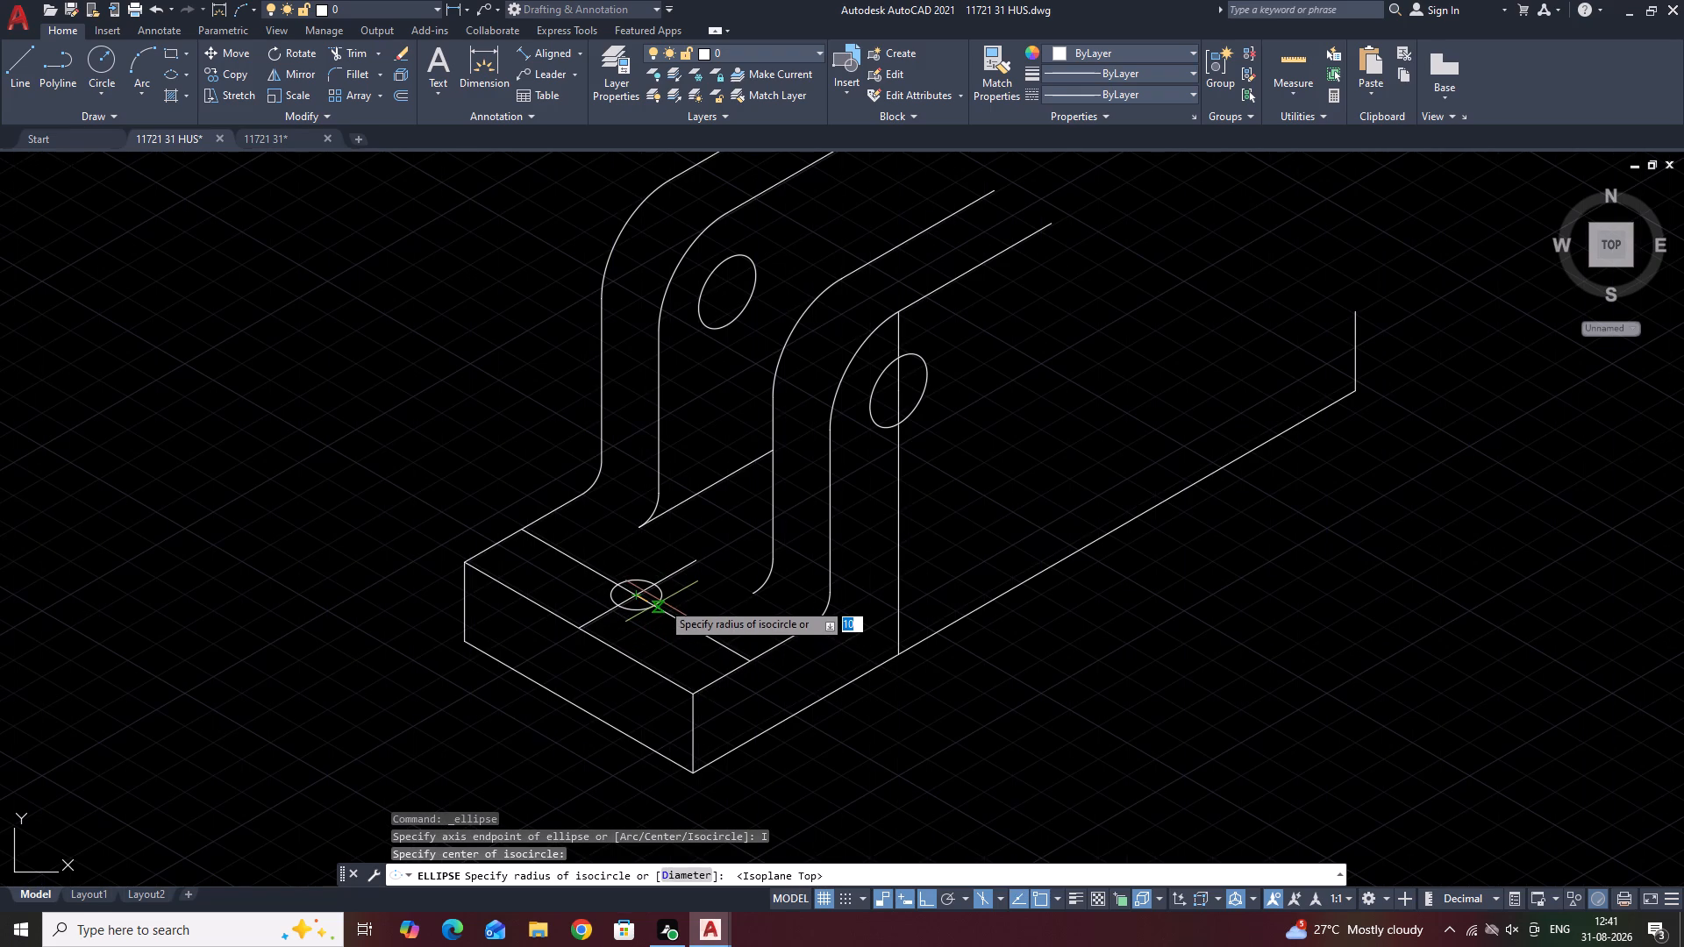
text(12.5)
key(Return)
Copy the short vertical line at the far end of the base's long bottom edge 110 units along 210°.
middle_drag(1049, 501, 888, 597)
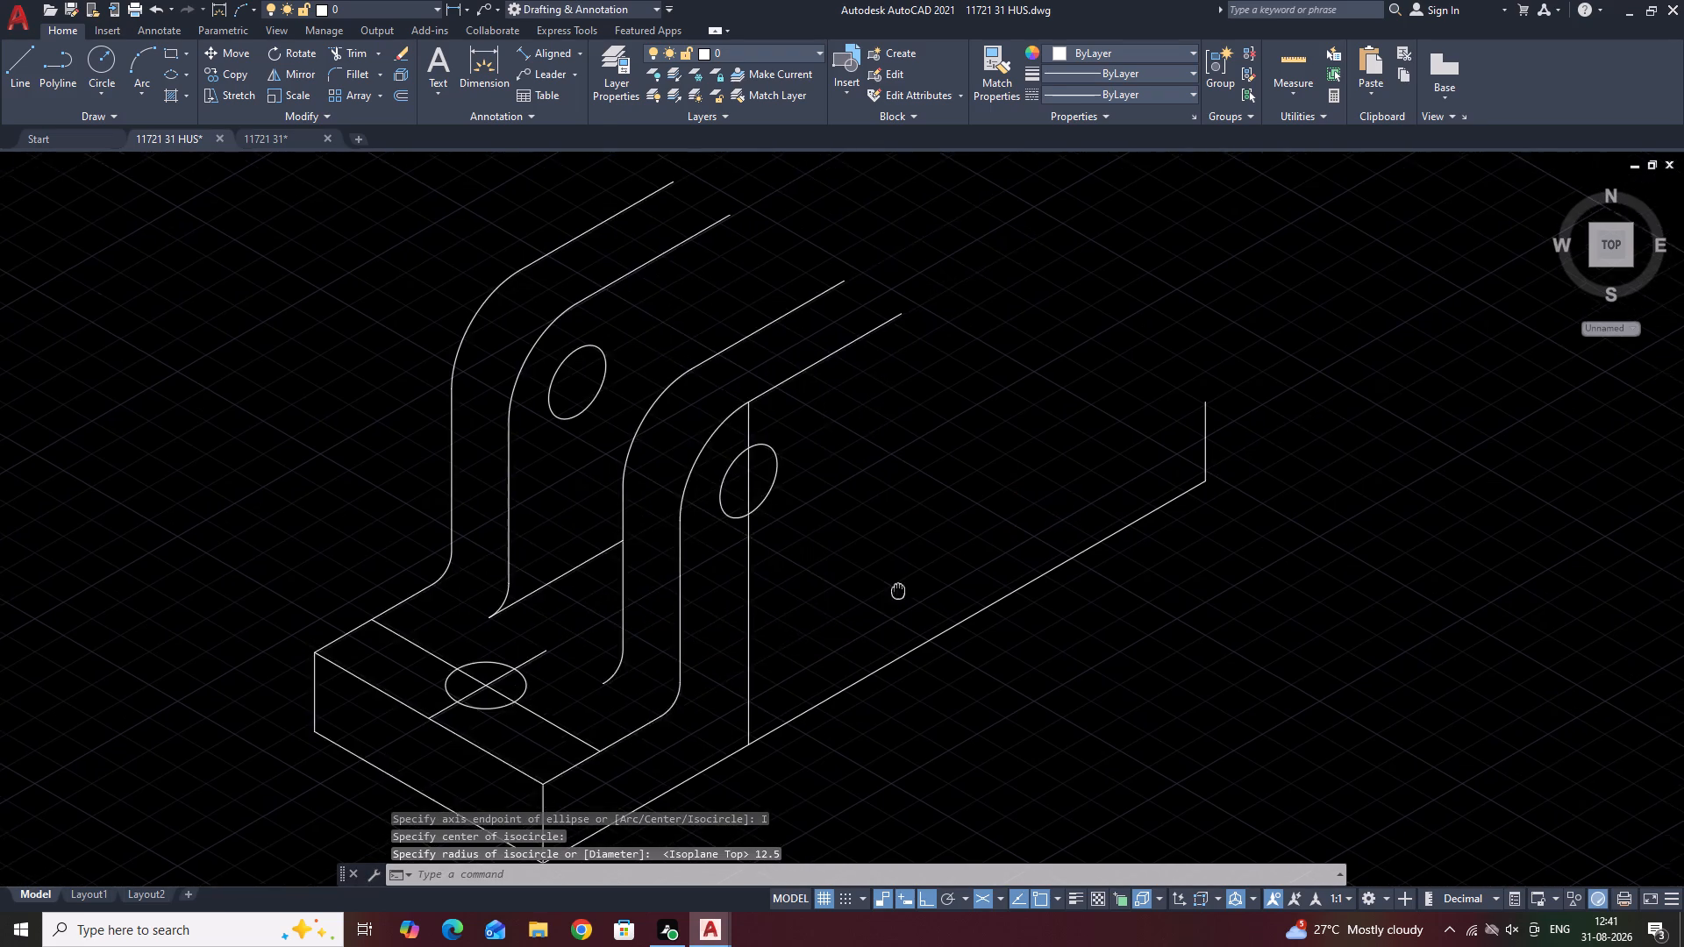
middle_drag(888, 597, 779, 659)
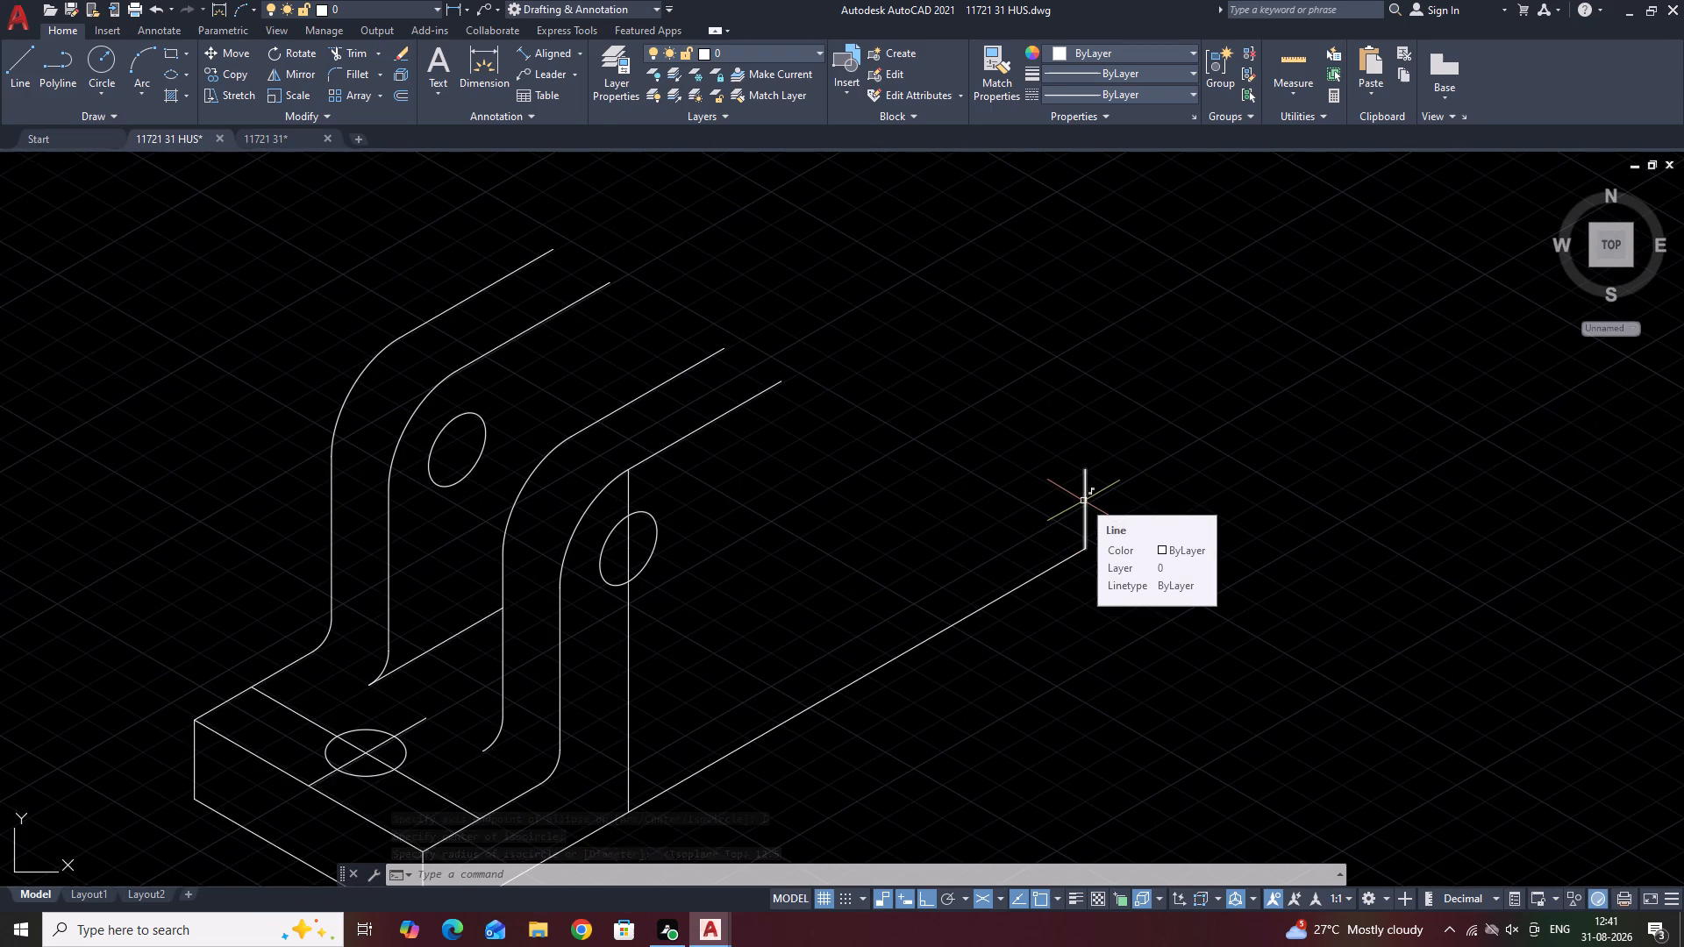
click(1083, 501)
right_click(1083, 501)
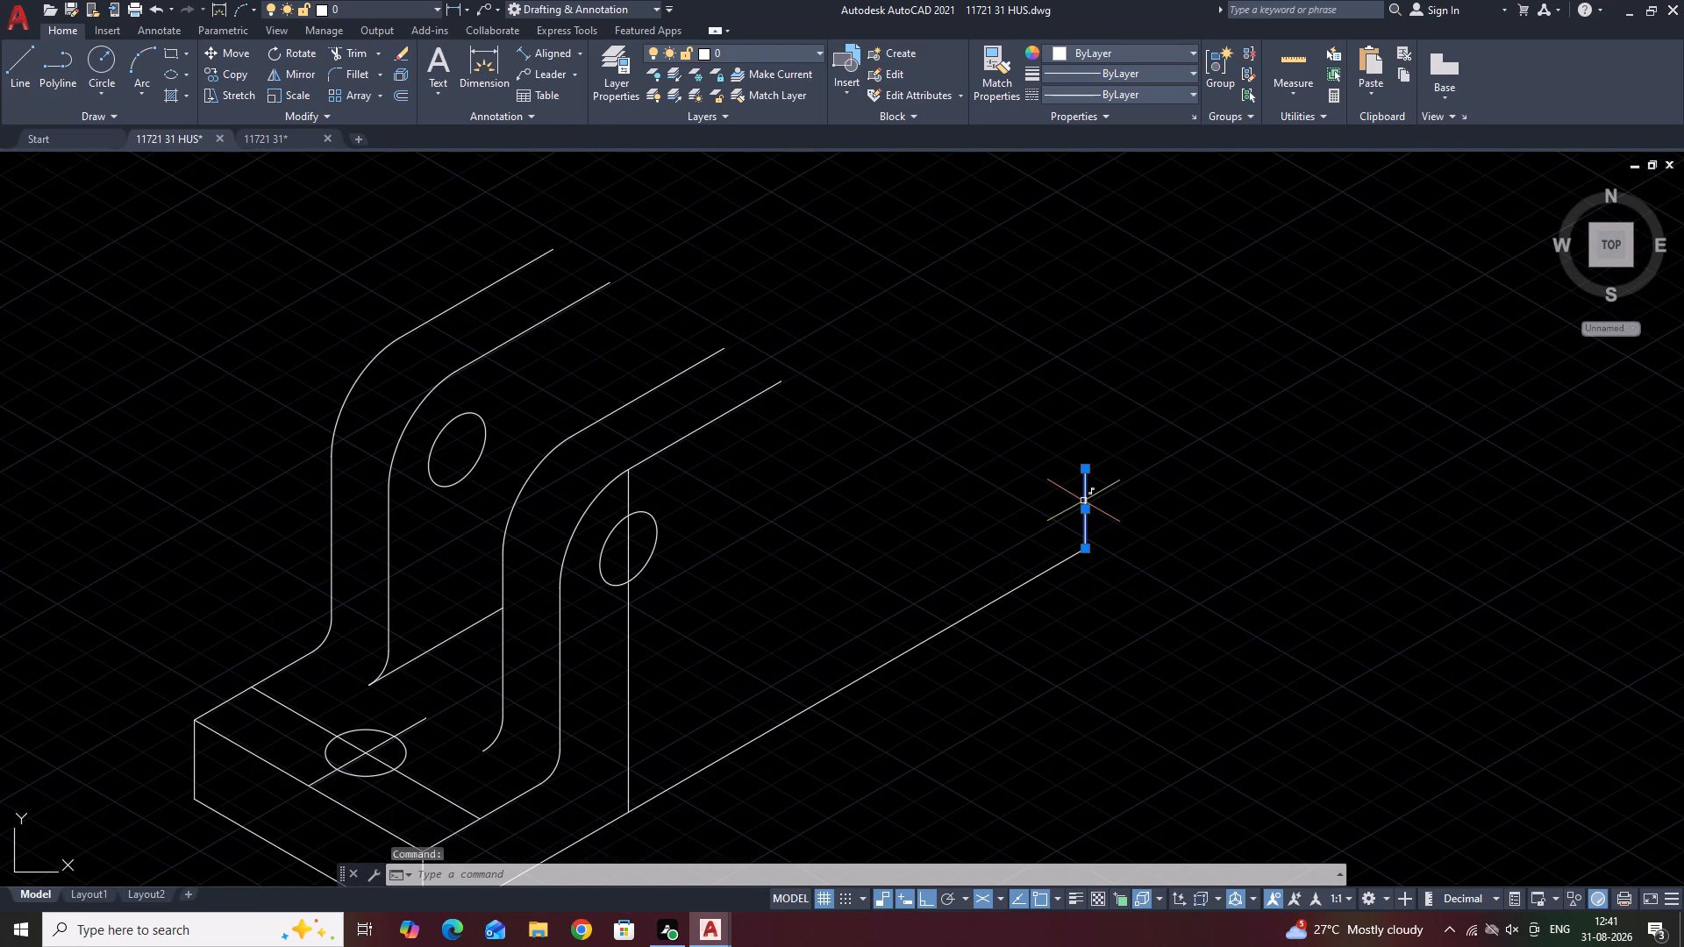
click(1161, 223)
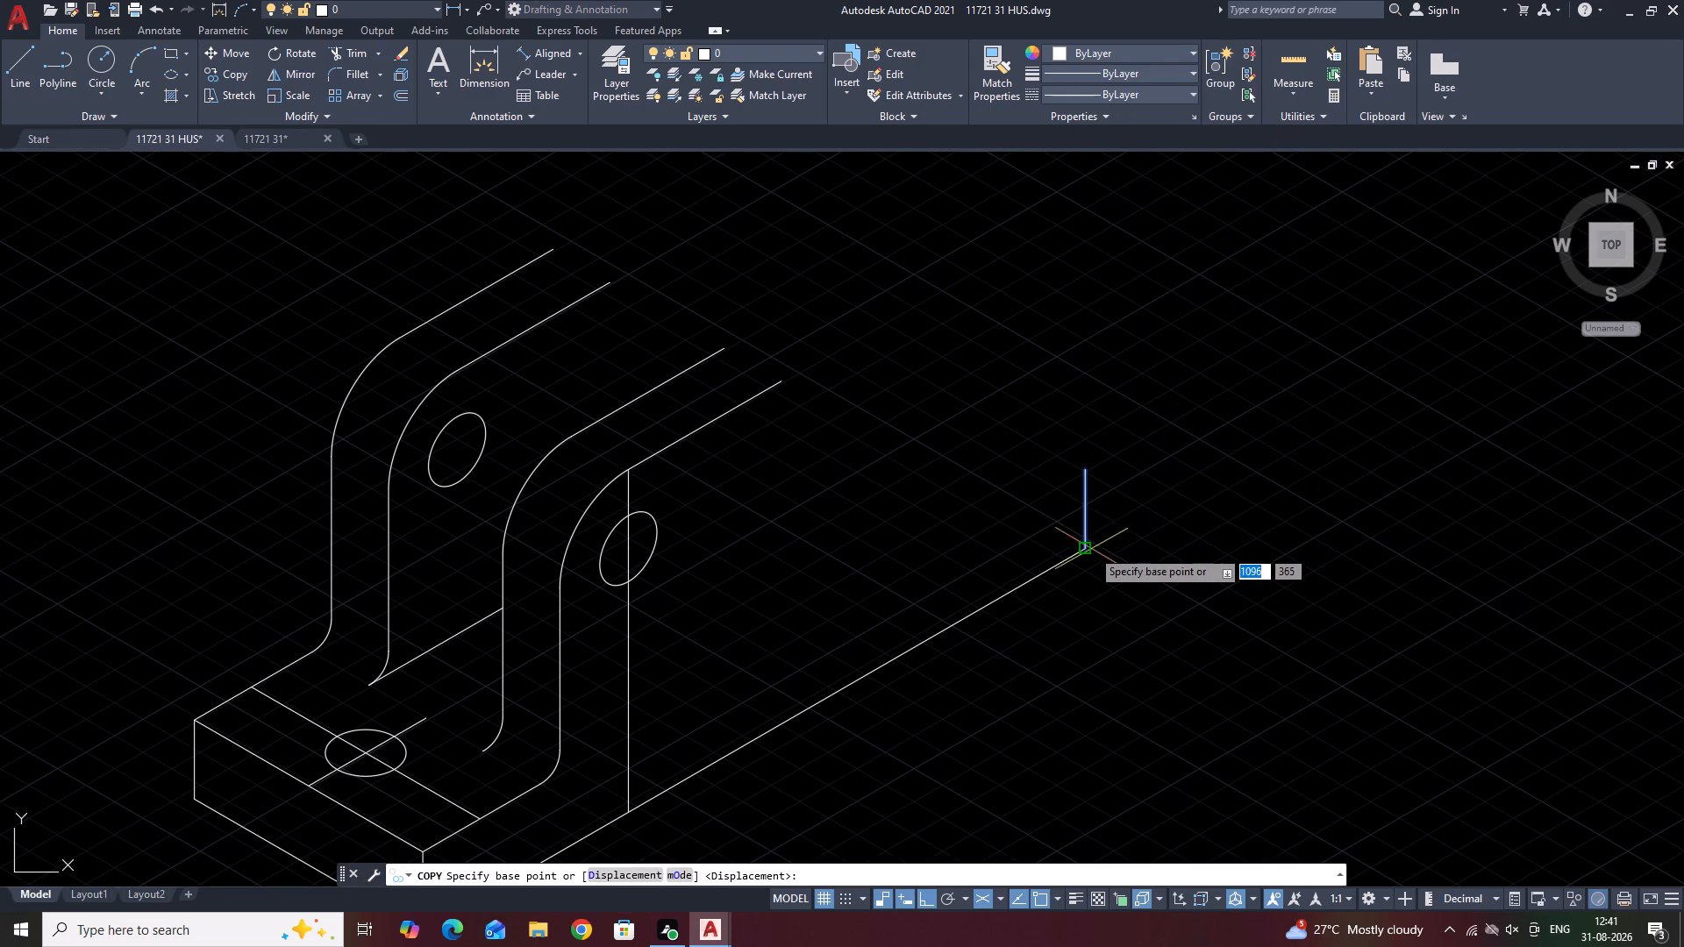
click(1086, 550)
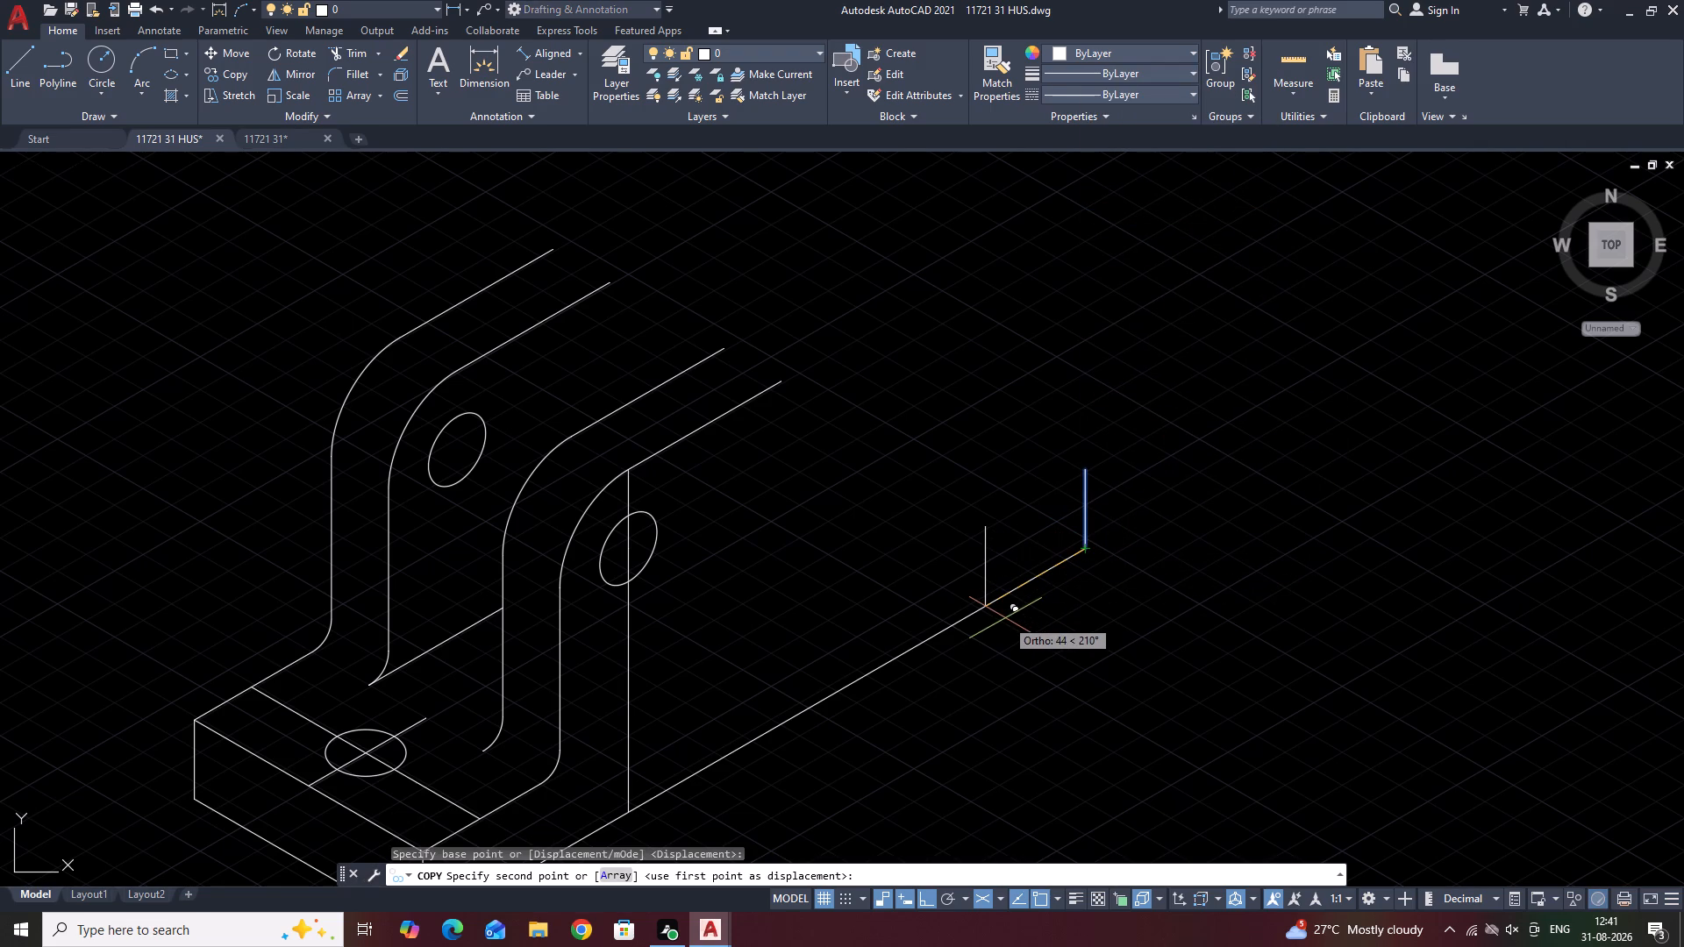
text(110)
key(Return)
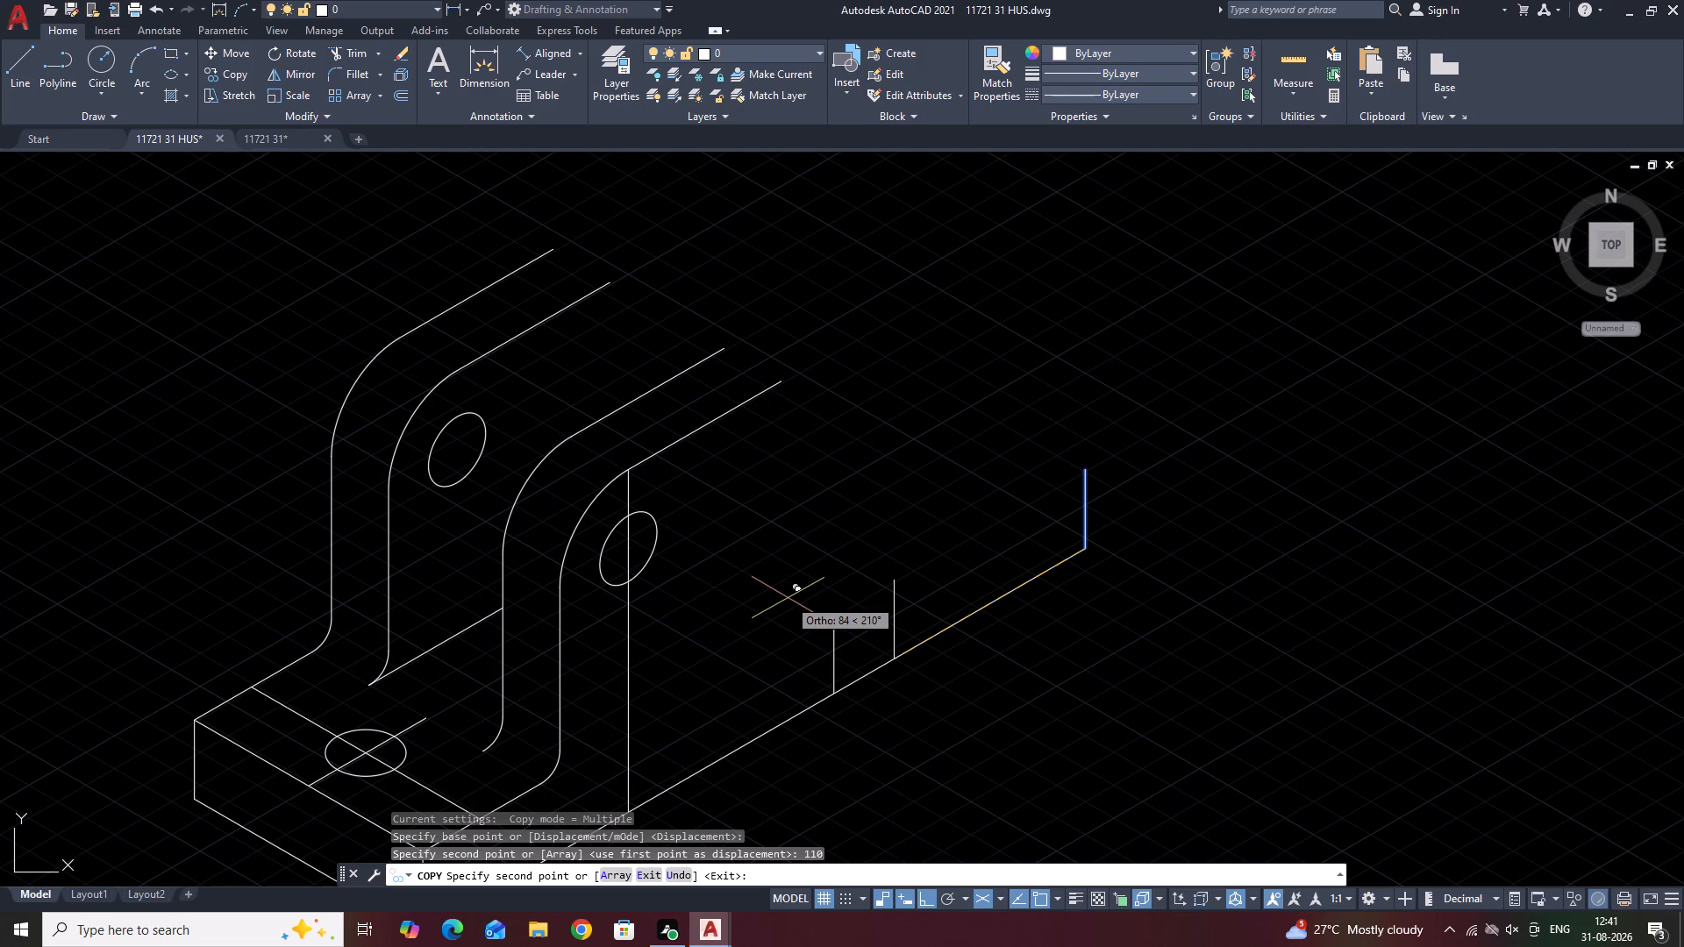
key(space)
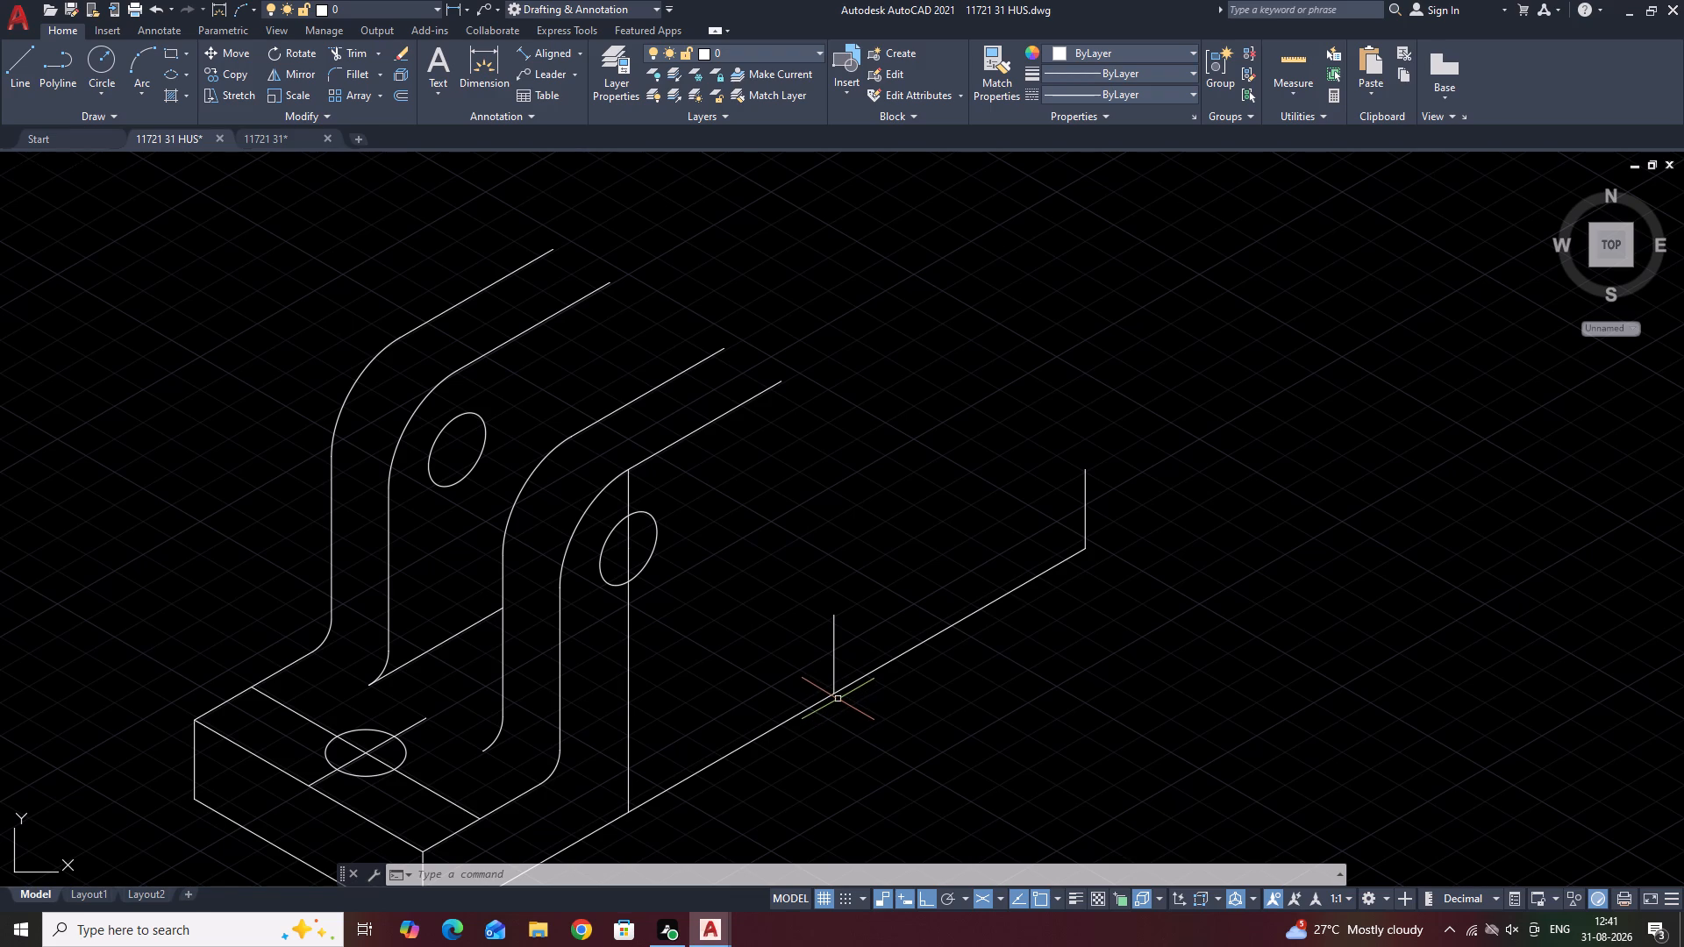
key(space)
key(Escape)
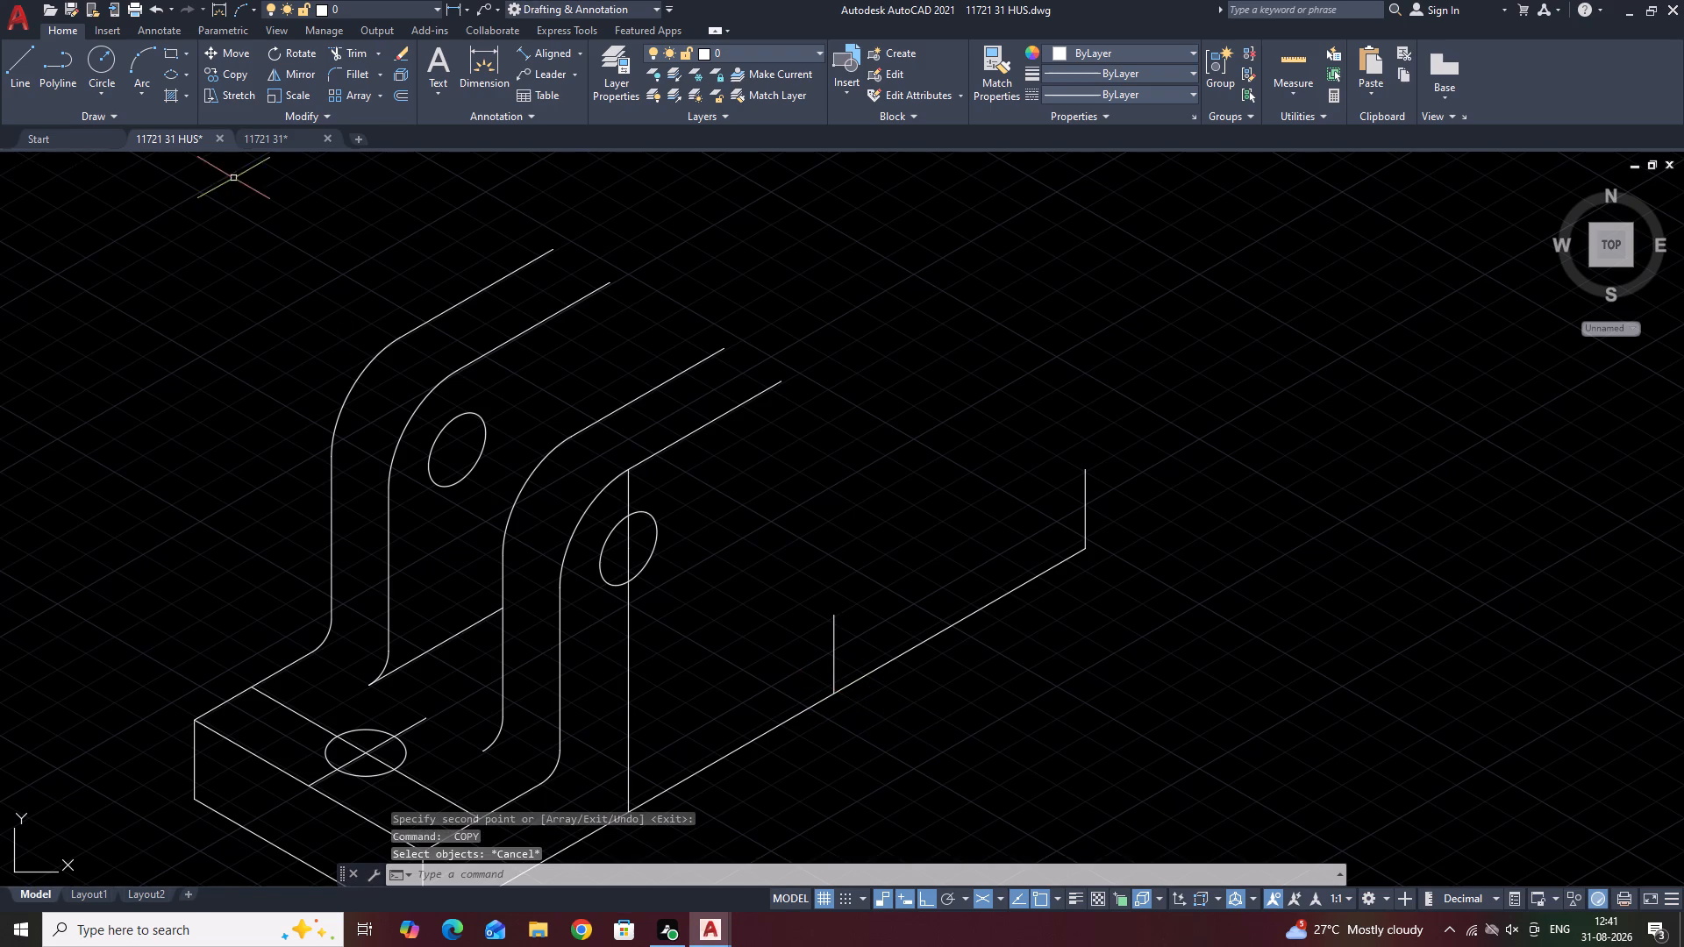
Draw a 70-unit vertical line upward from the top end of the copied short vertical line, on the right isoplane.
click(22, 70)
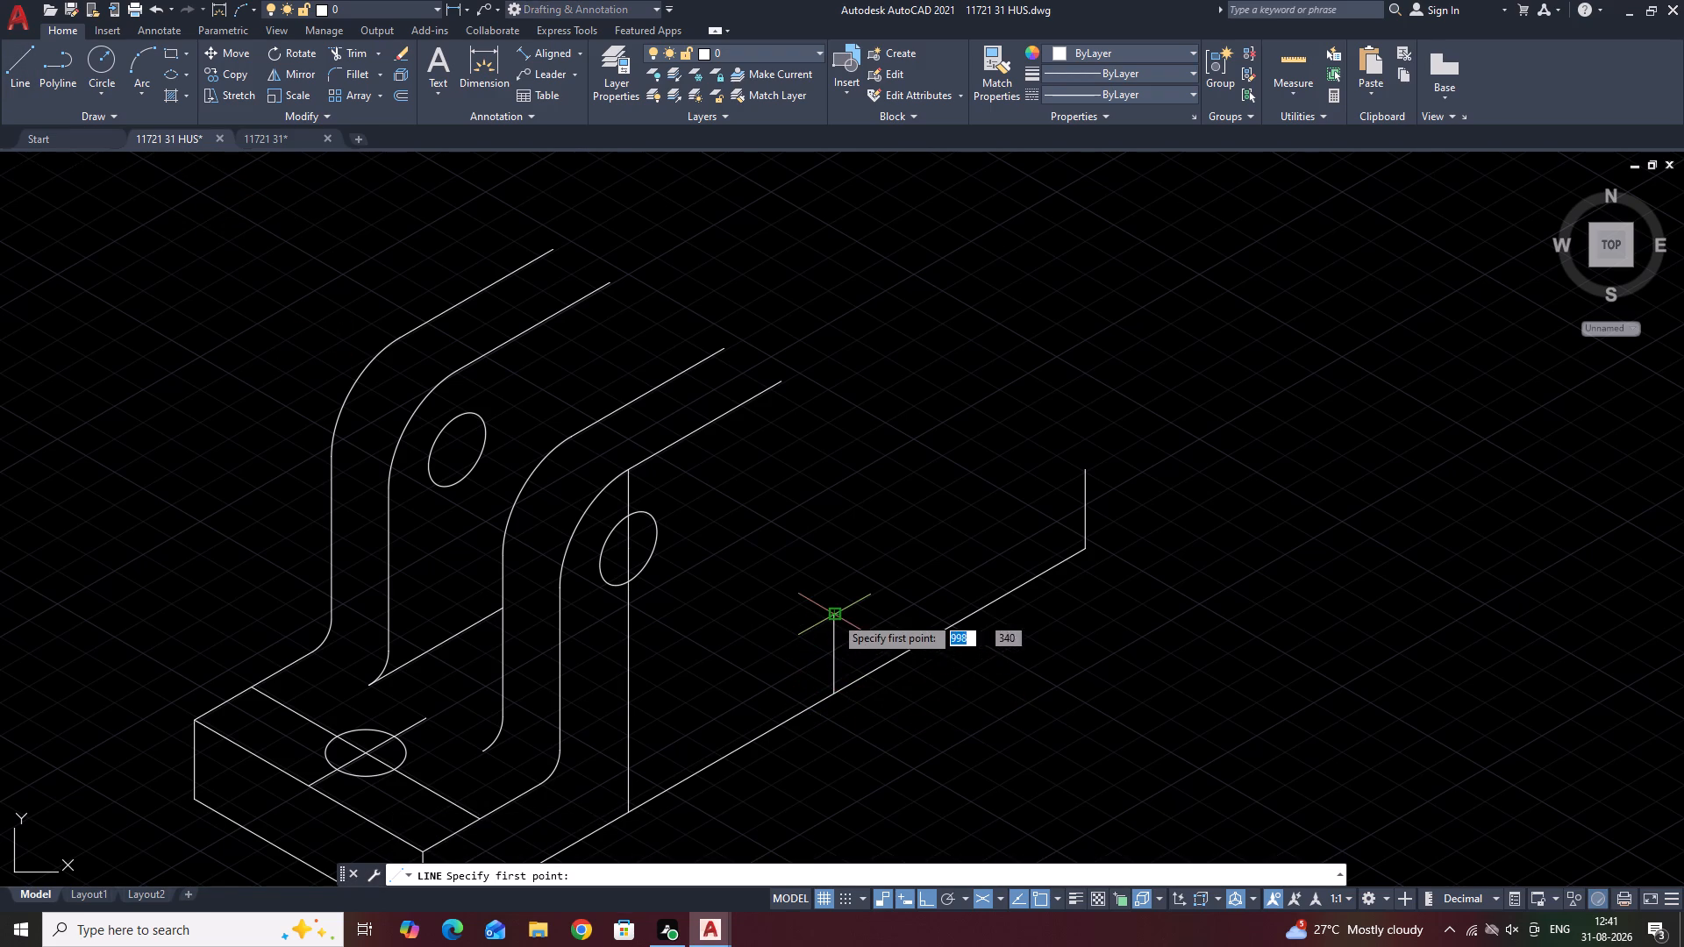
click(834, 616)
key(F5)
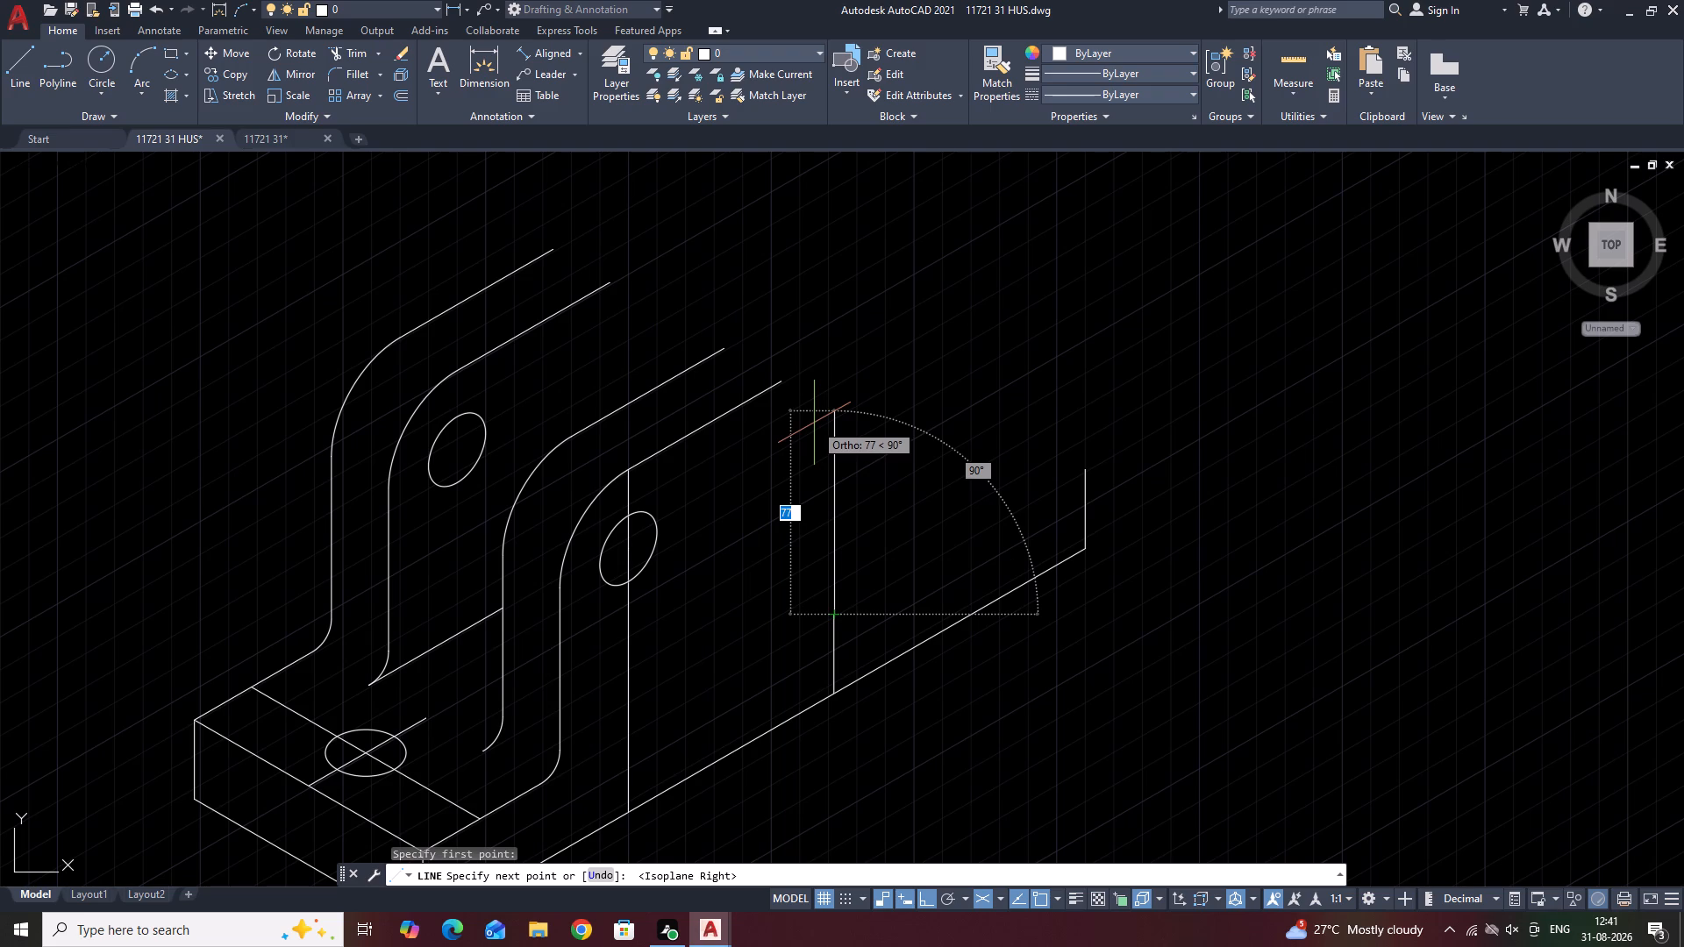
text(70)
key(Return)
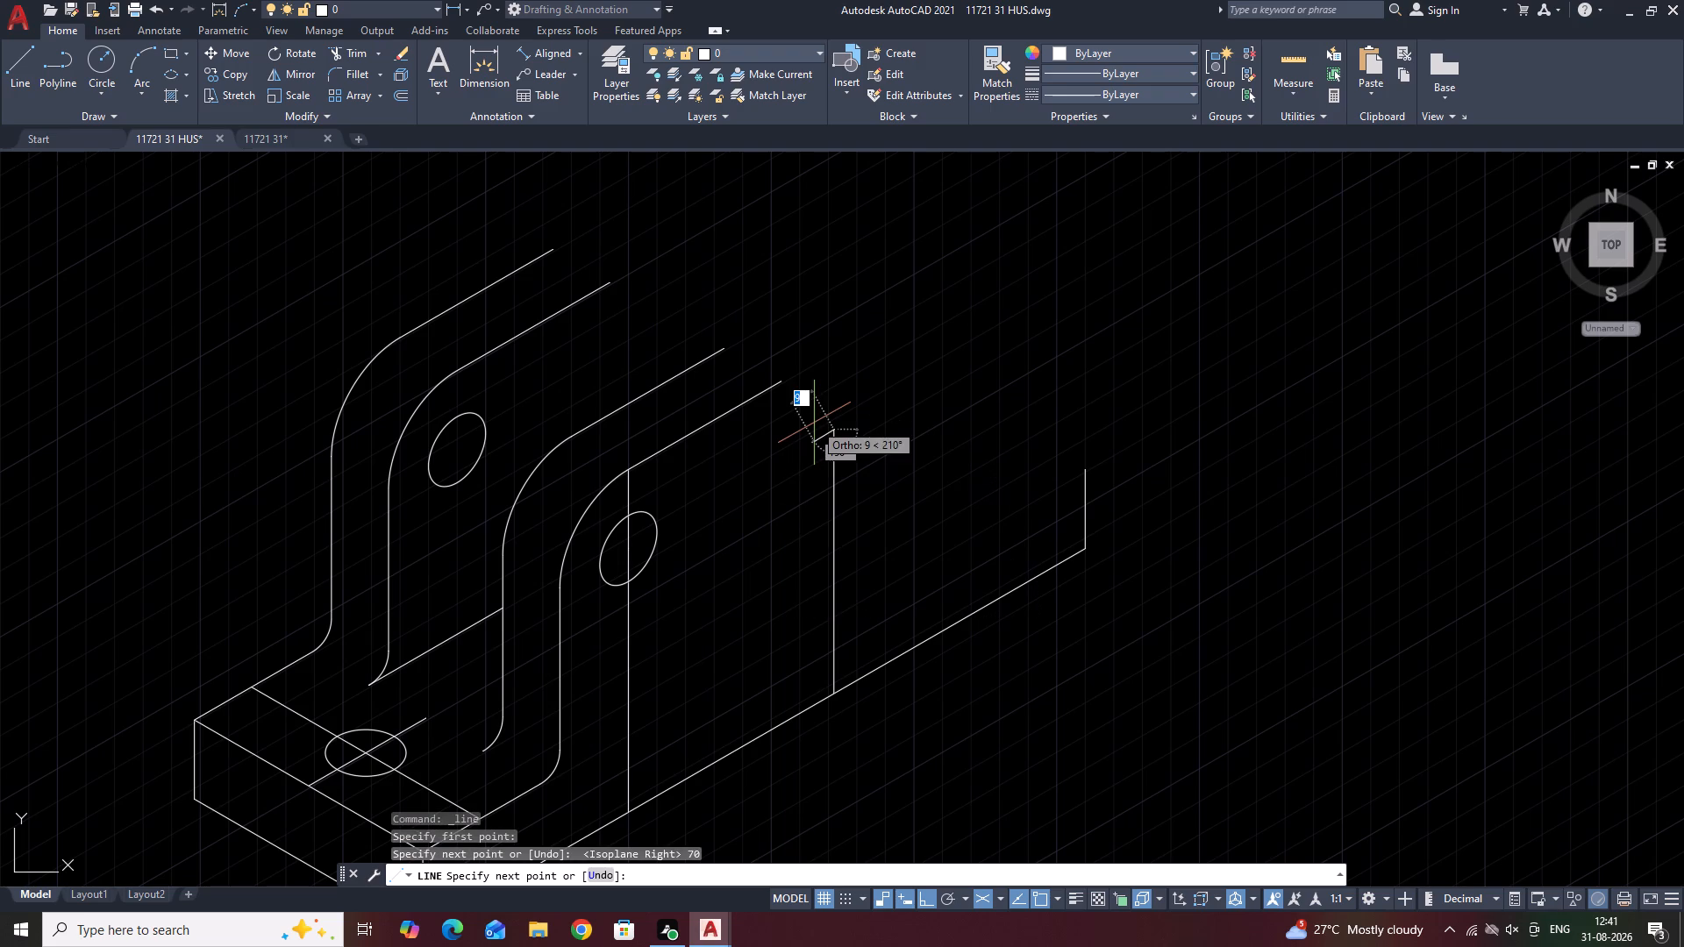
key(space)
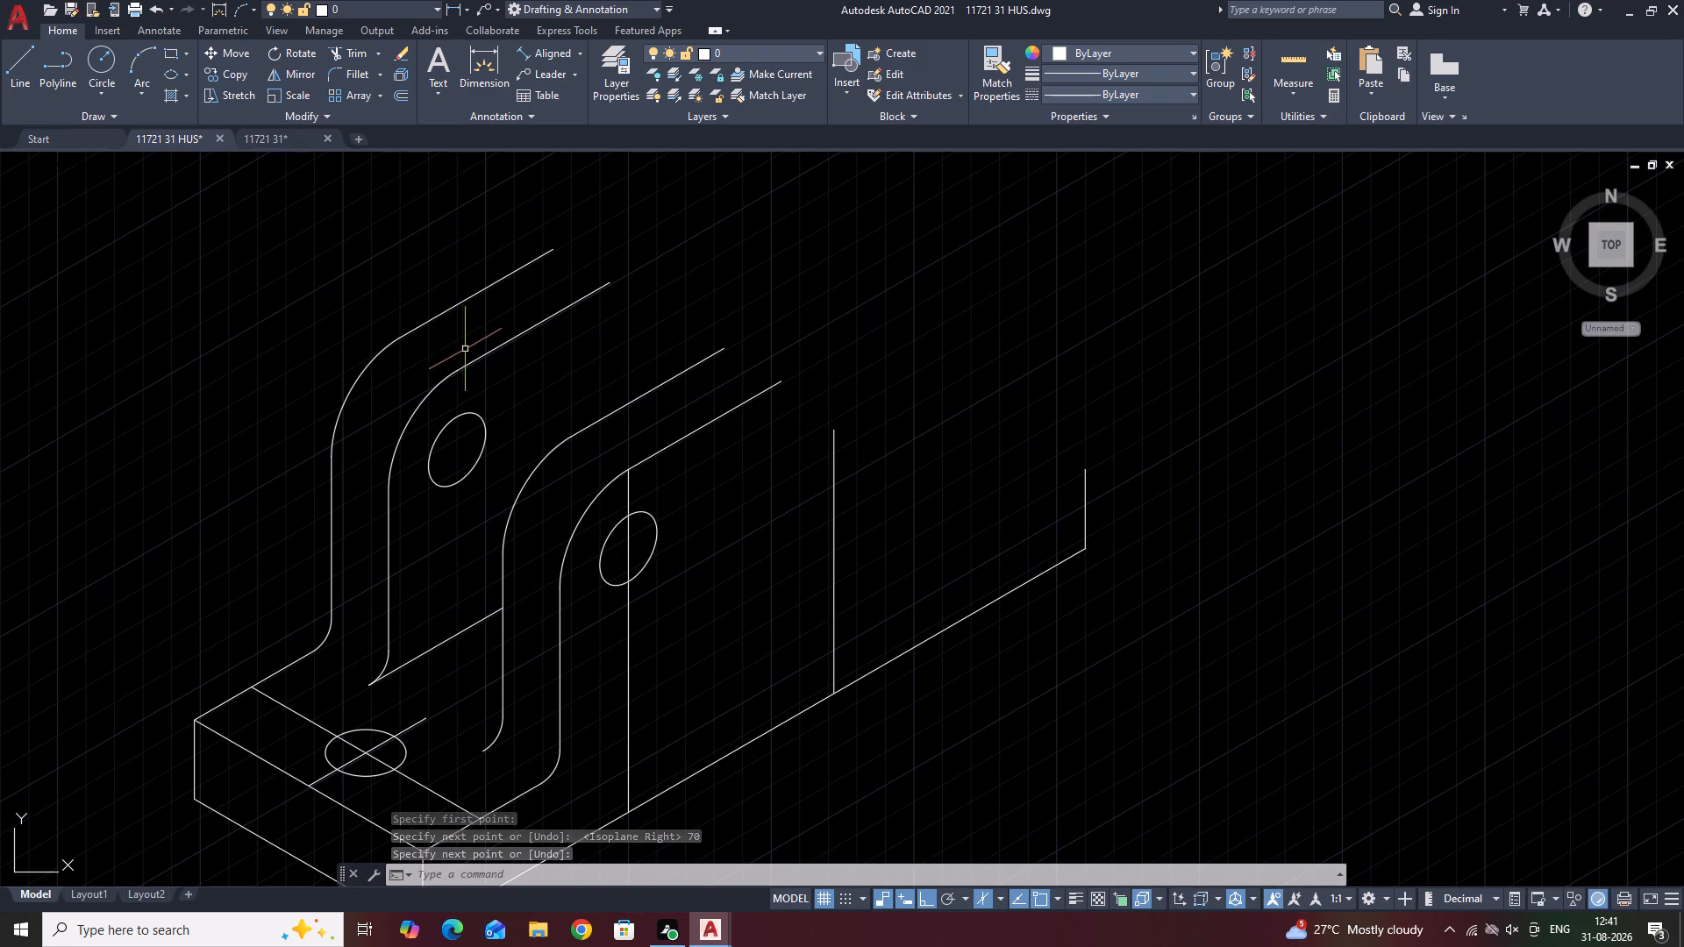
Start an isocircle on the right isoplane, centred at the upper end of the 70-unit vertical line.
click(167, 73)
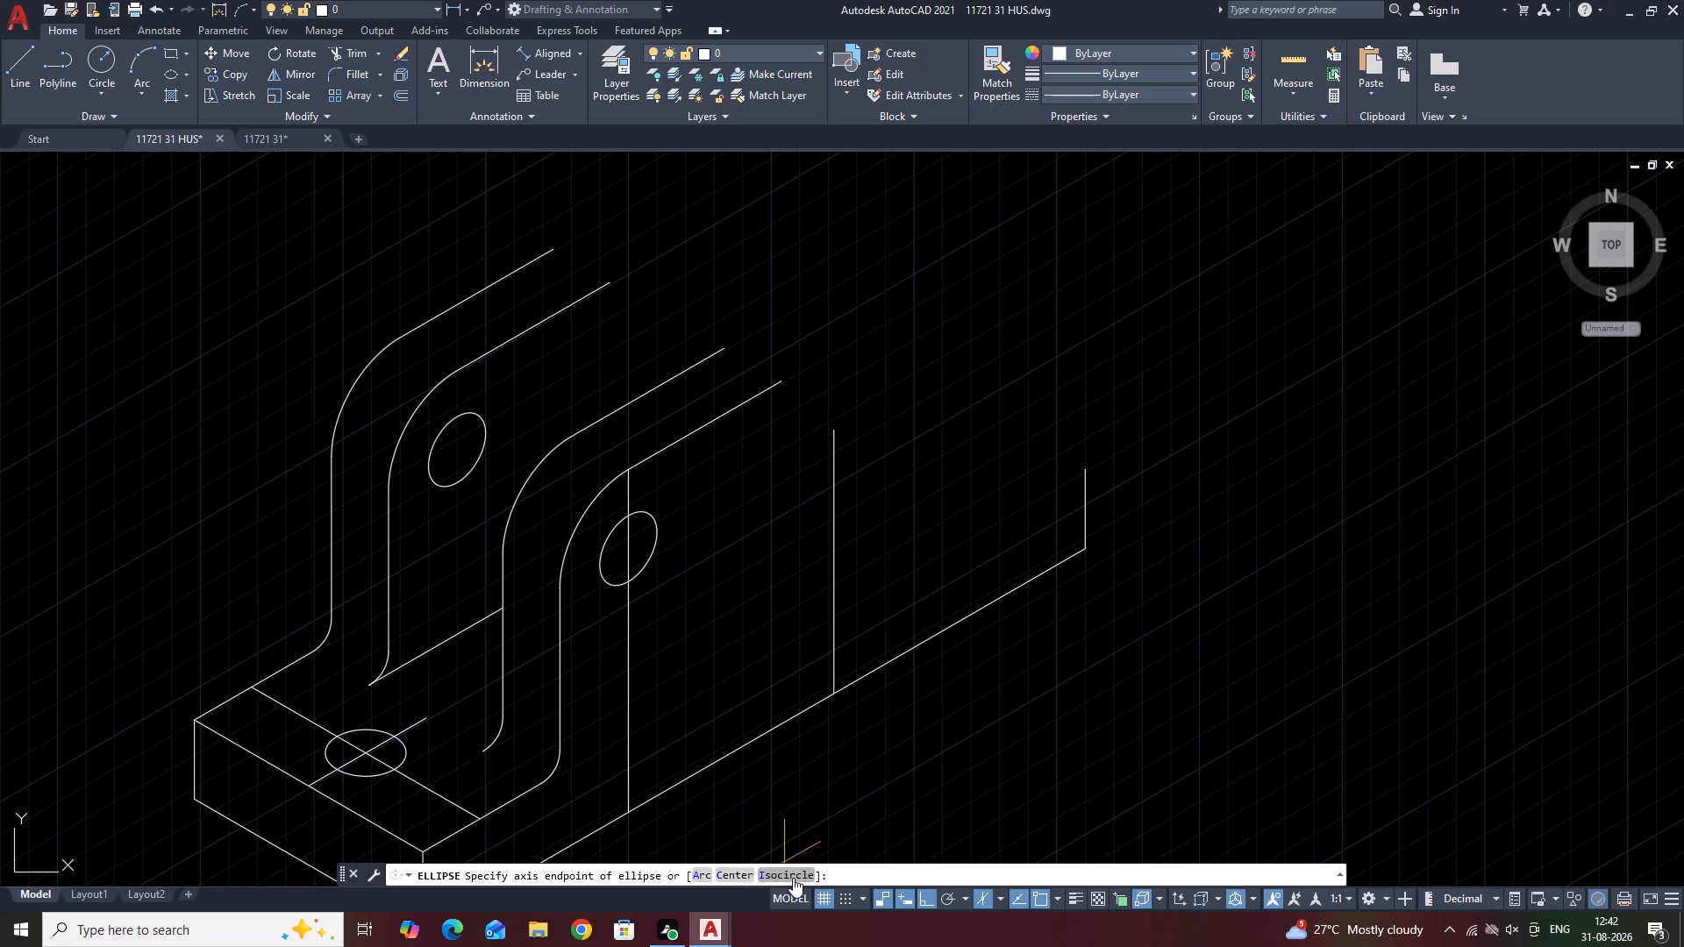
click(793, 878)
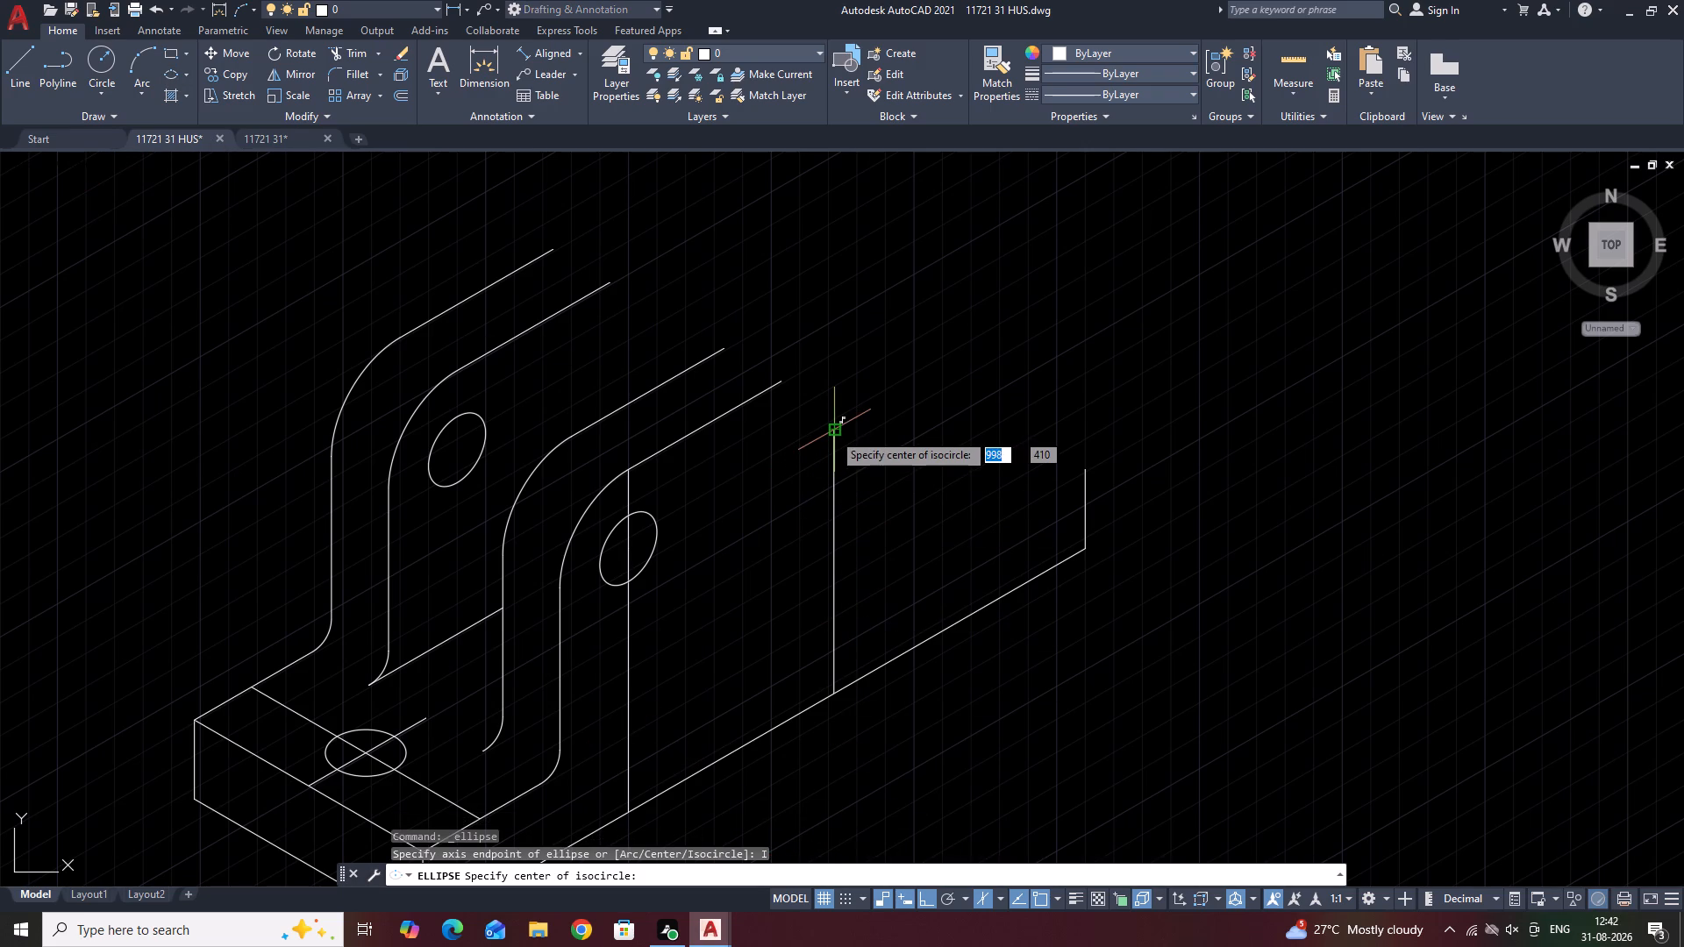
click(832, 432)
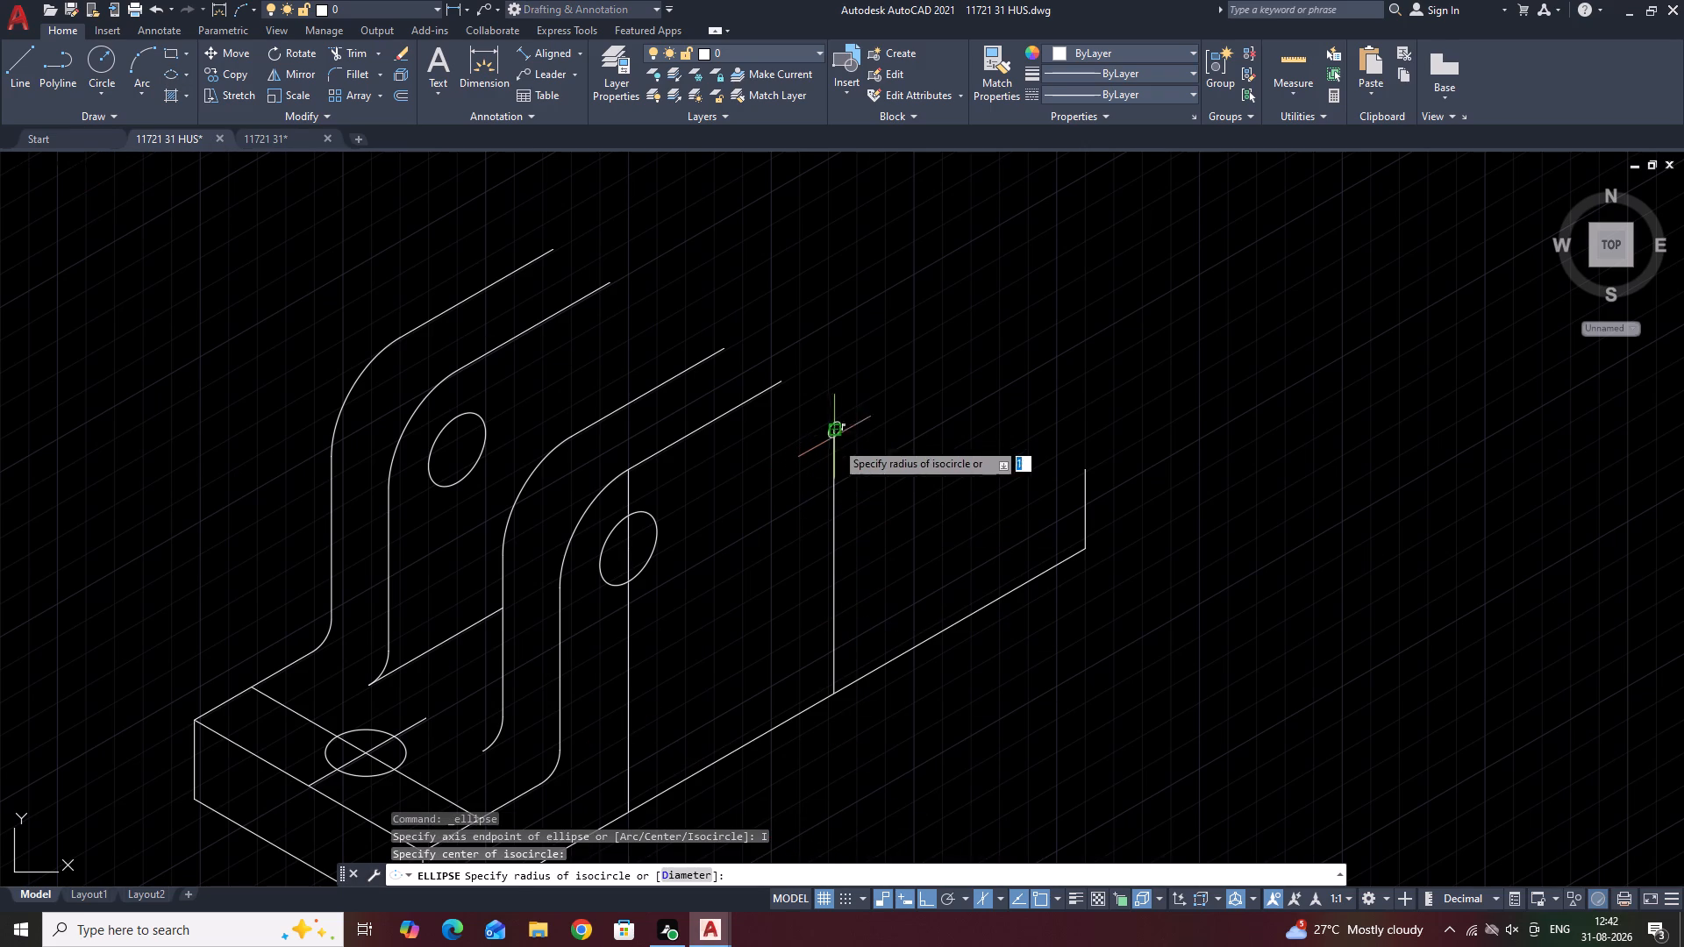
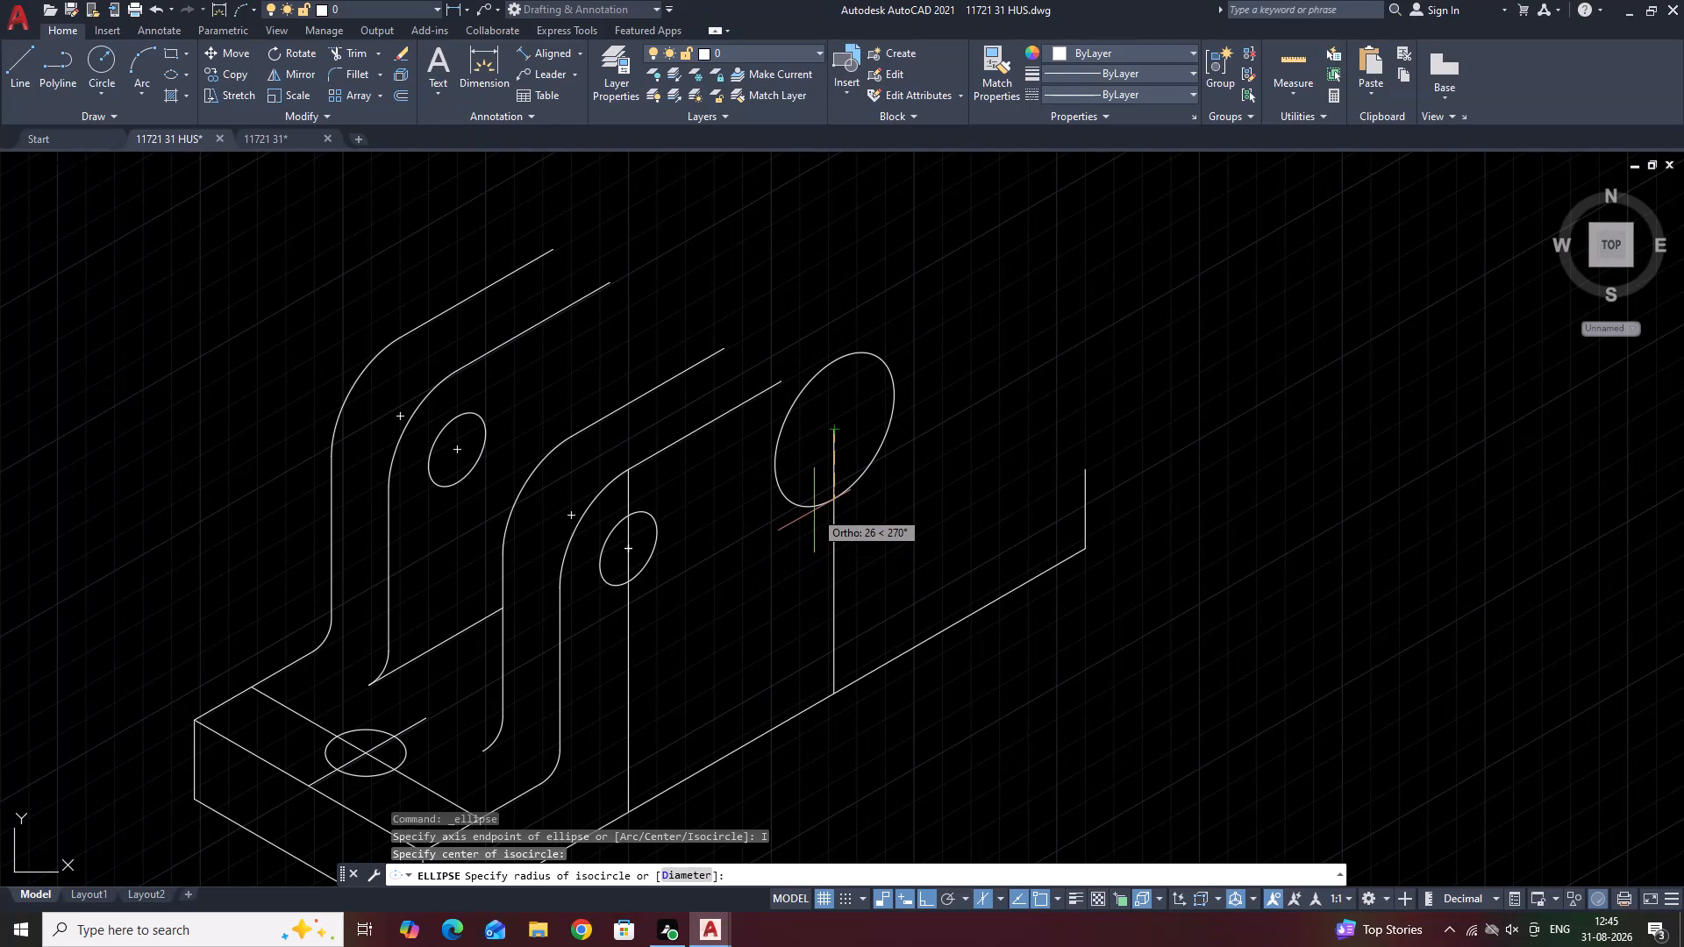
Set the radius of the isocircle at the upper end of the 70-unit vertical line to 25.
text(25)
key(Return)
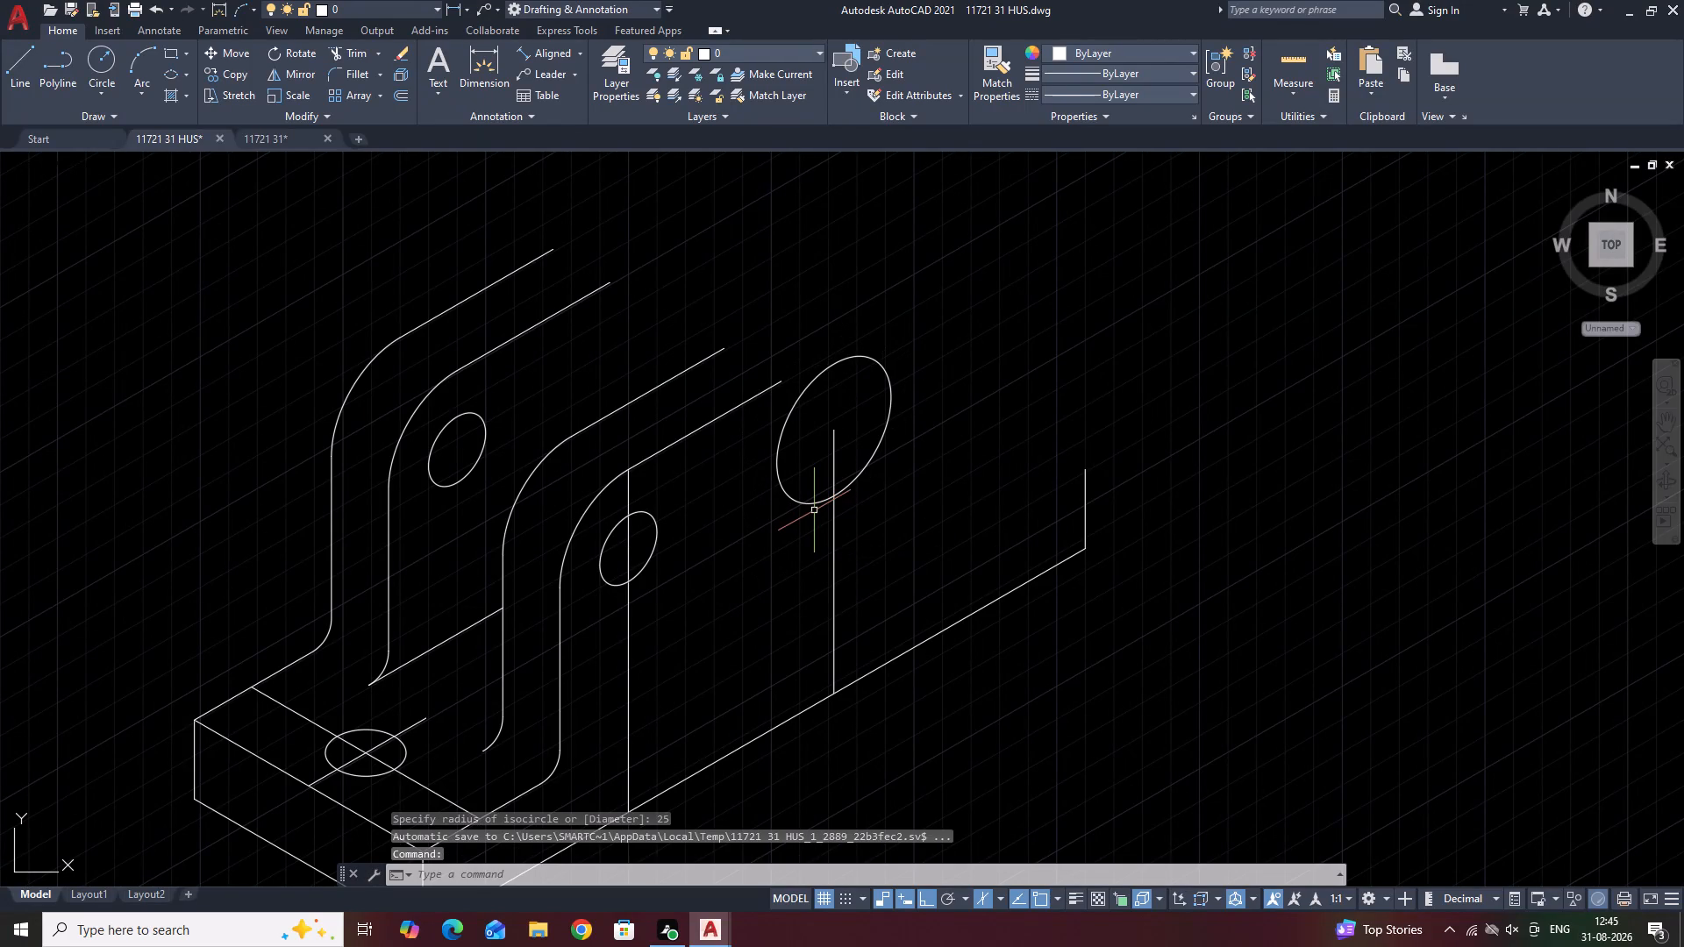
Draw a concentric isocircle of radius 50 on the right isoplane, centred at the upper end of the 70-unit vertical line.
key(space)
click(764, 886)
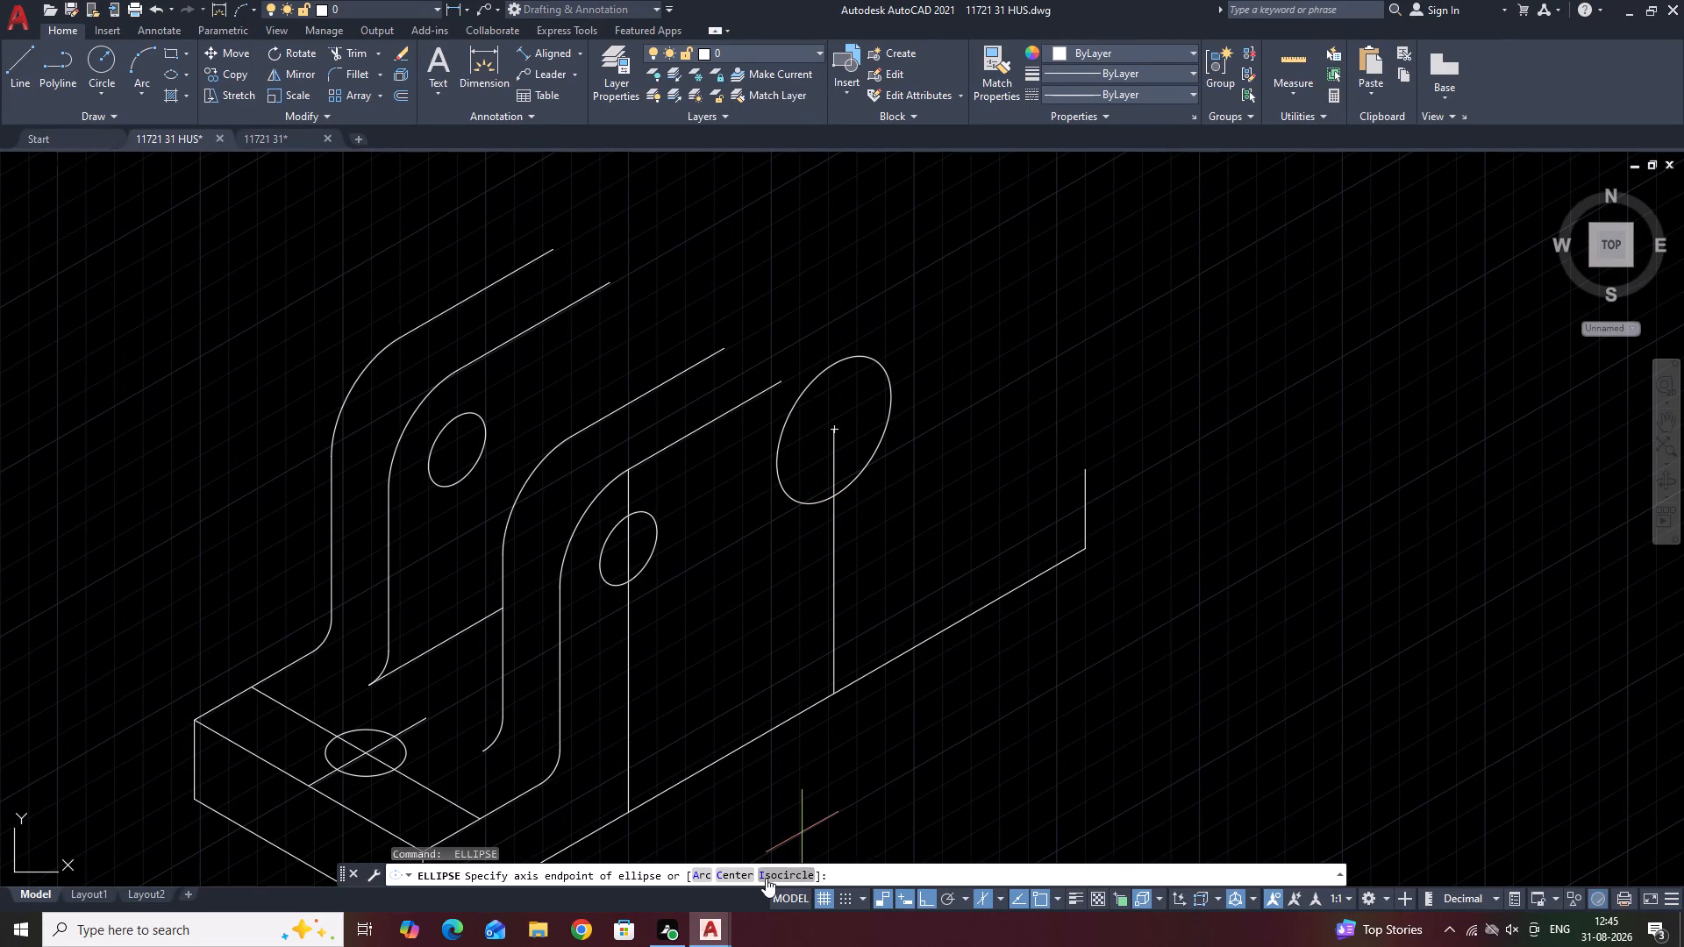
click(766, 878)
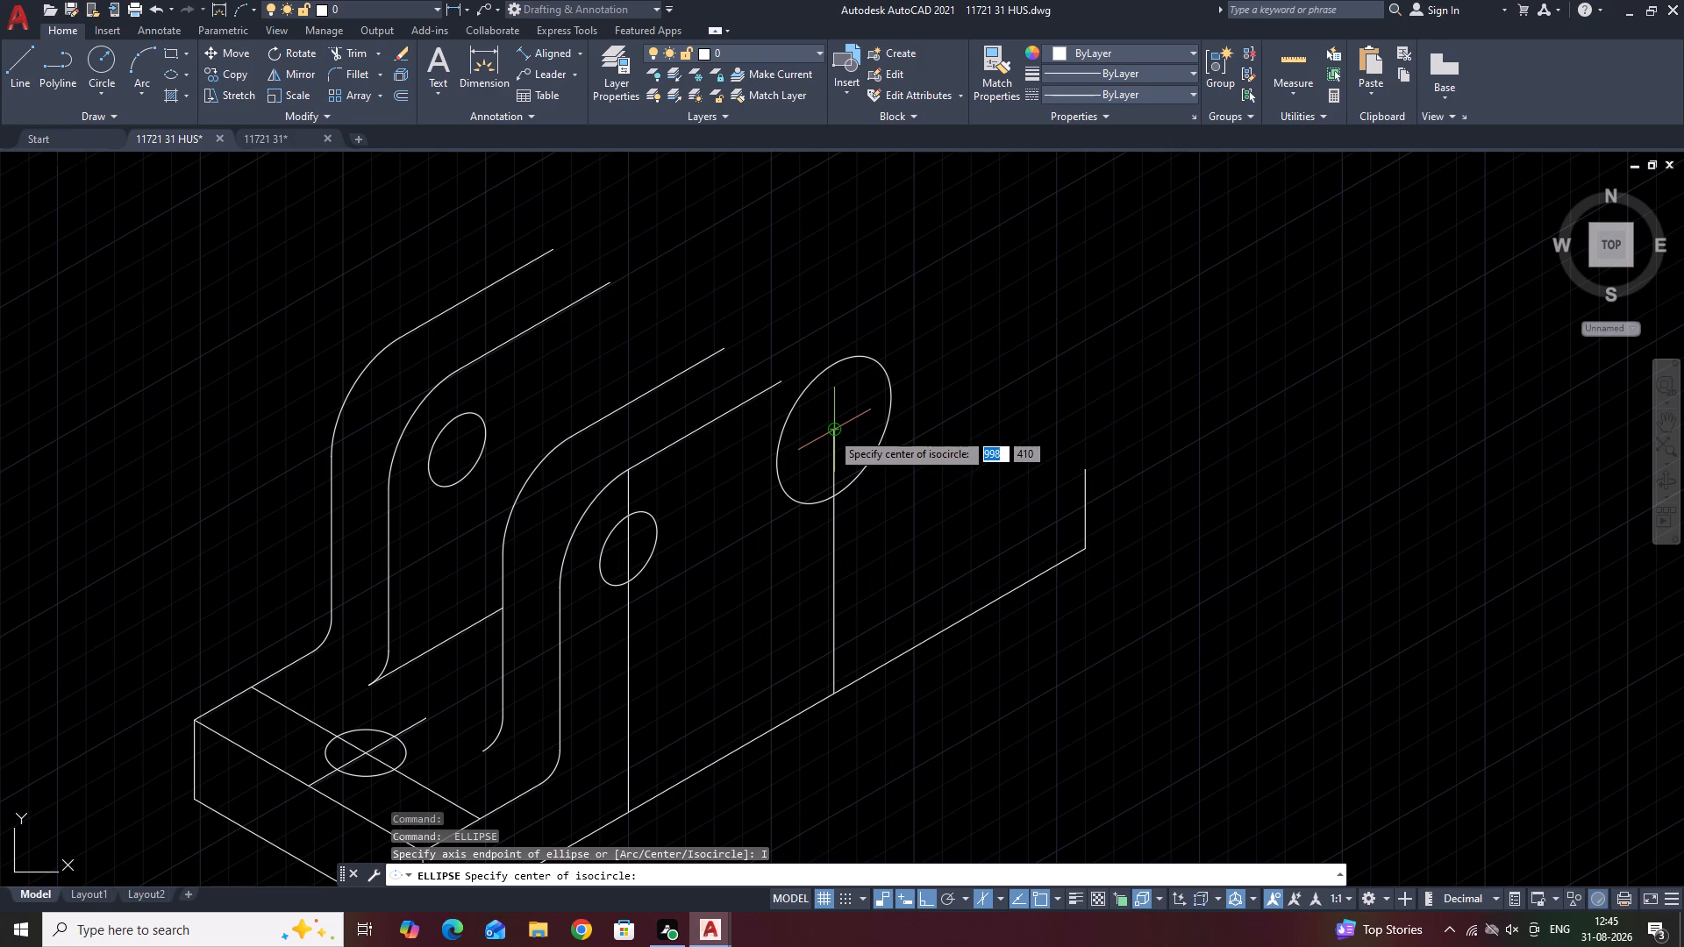
click(831, 431)
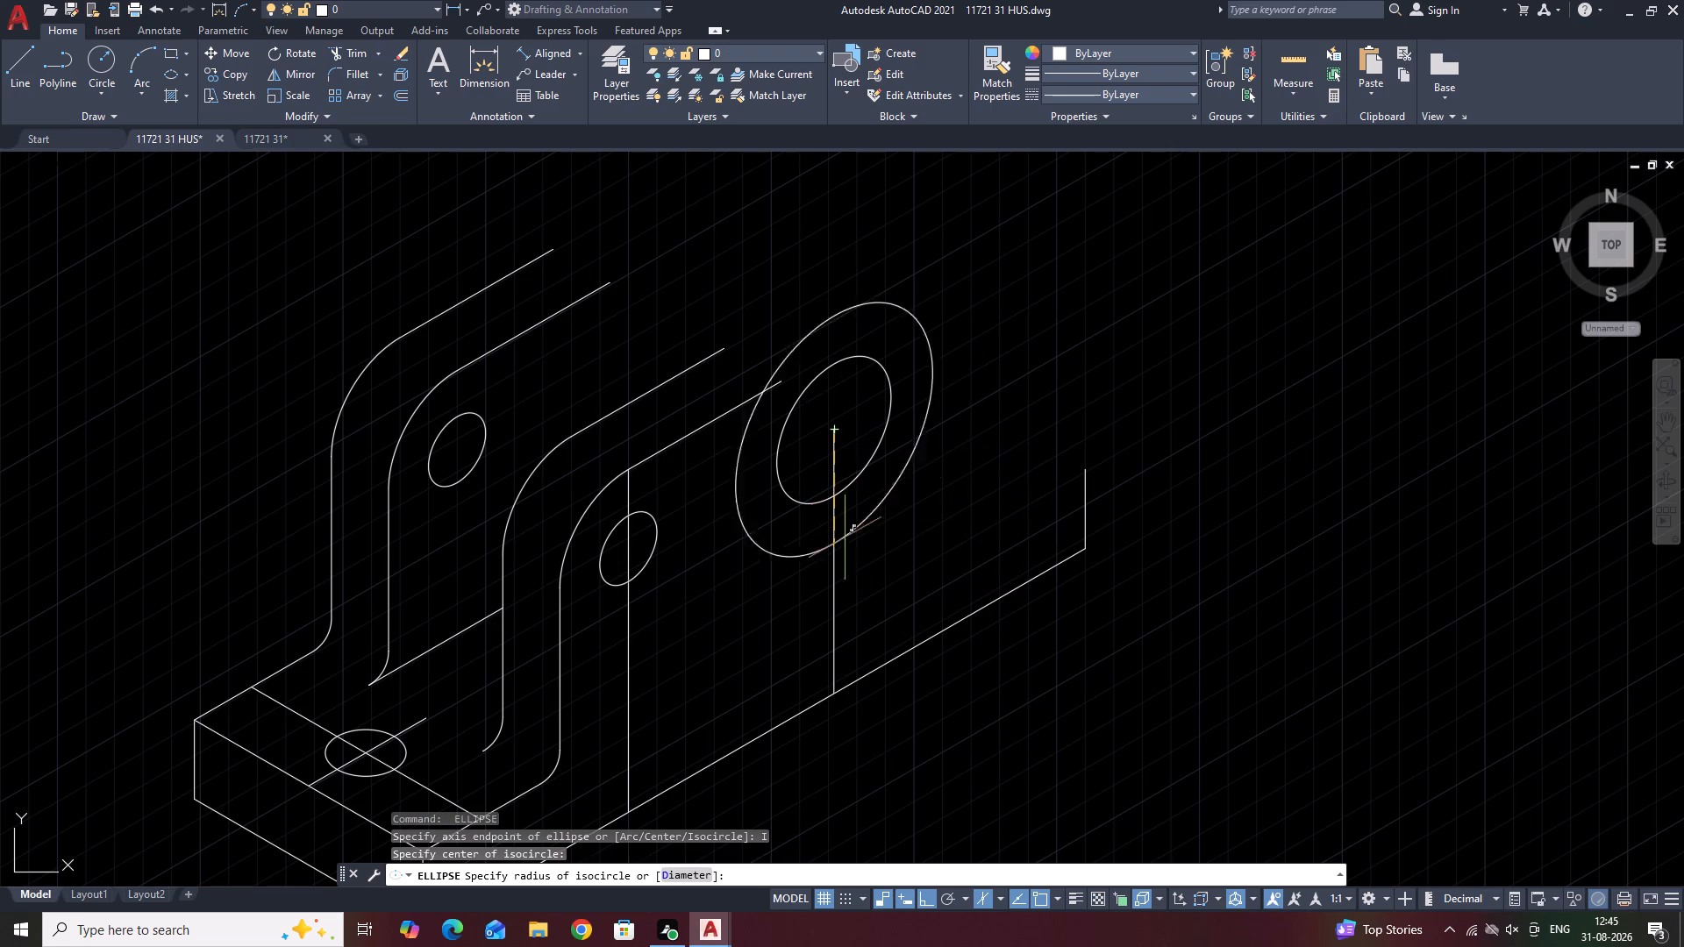
text(50)
key(Return)
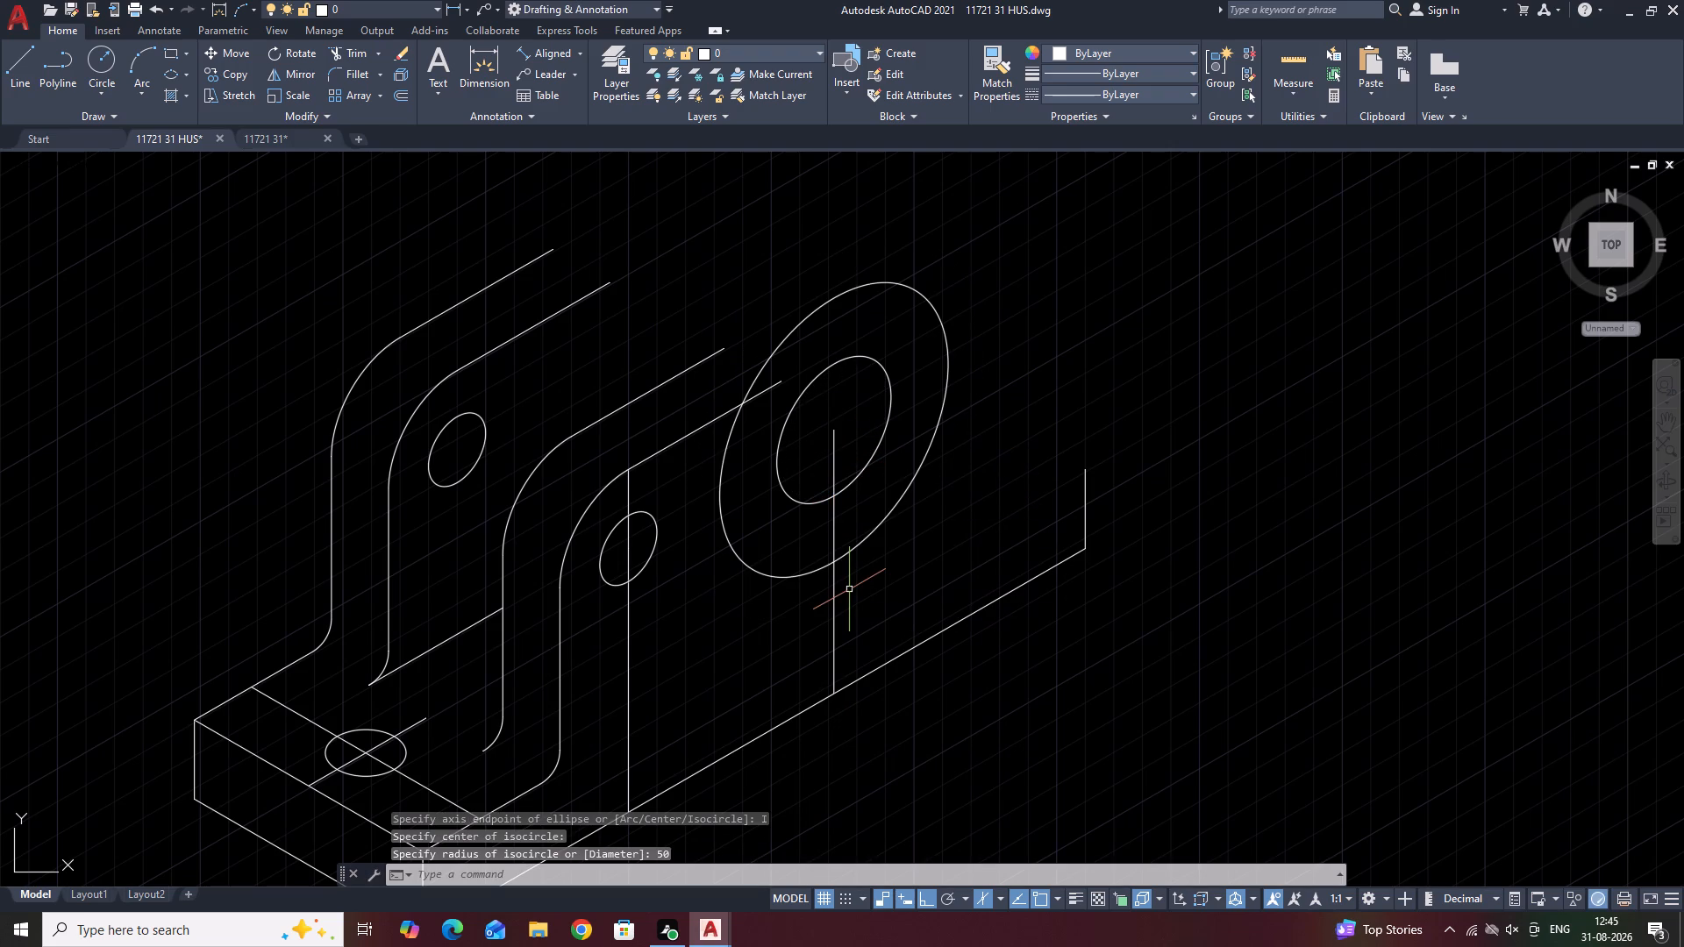
Draw a line at 150° on the left isoplane from the top of the base's far-end short vertical line to just inside the radius 50 isocircle.
scroll(902, 502, down, 1)
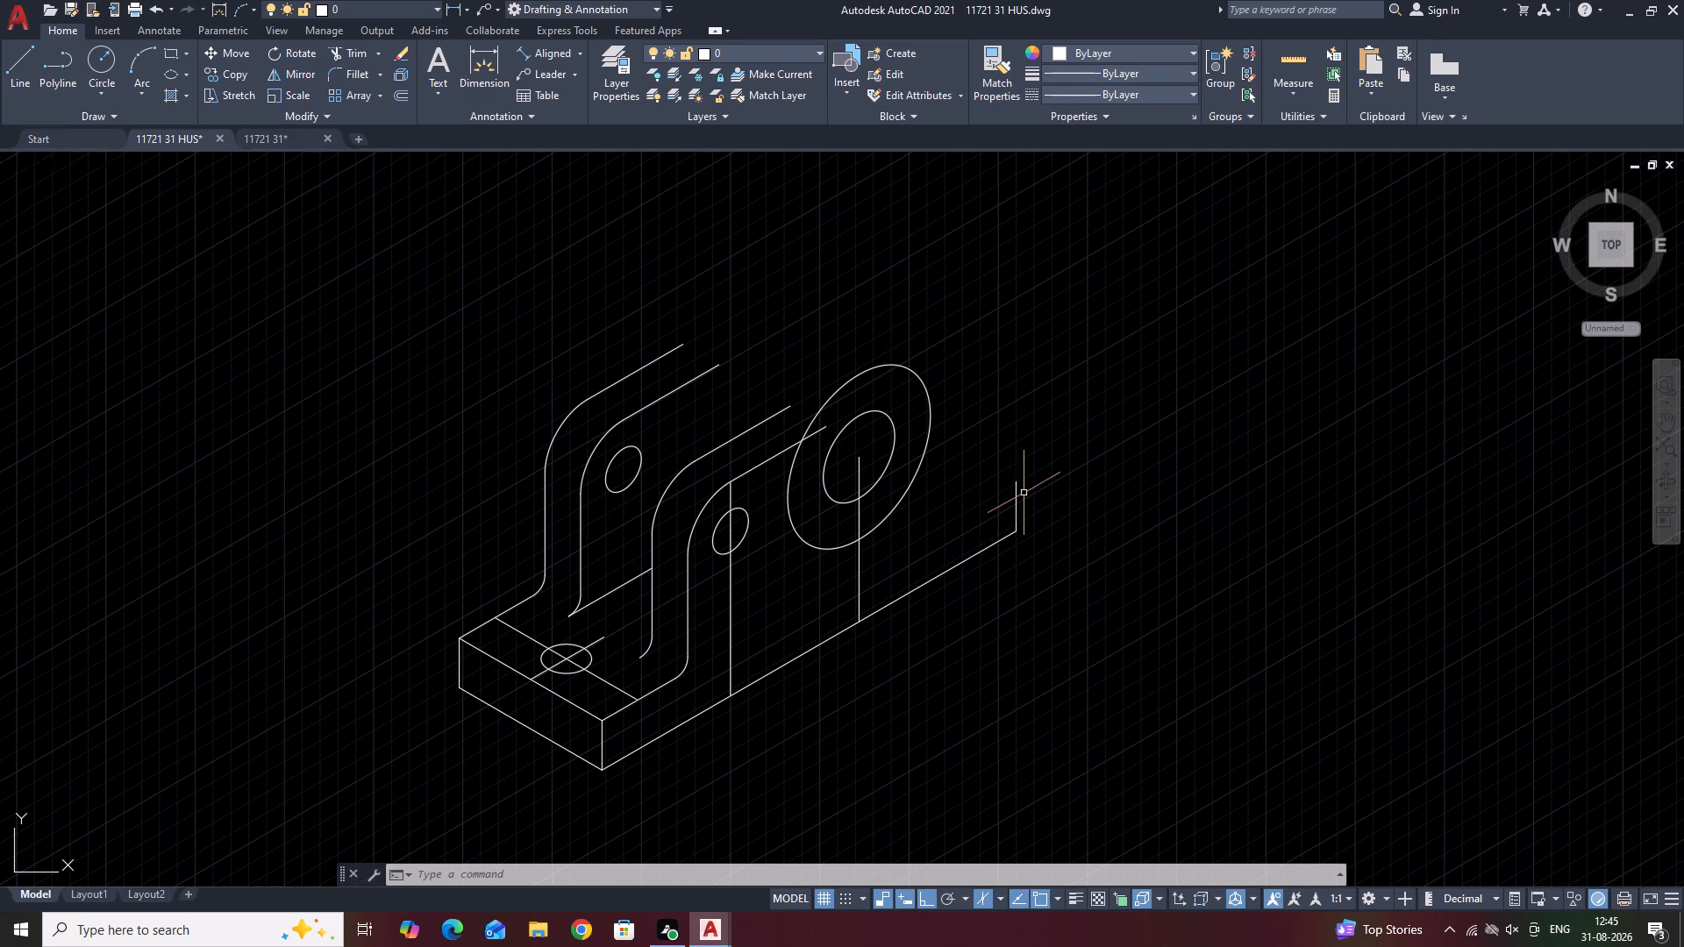
click(17, 71)
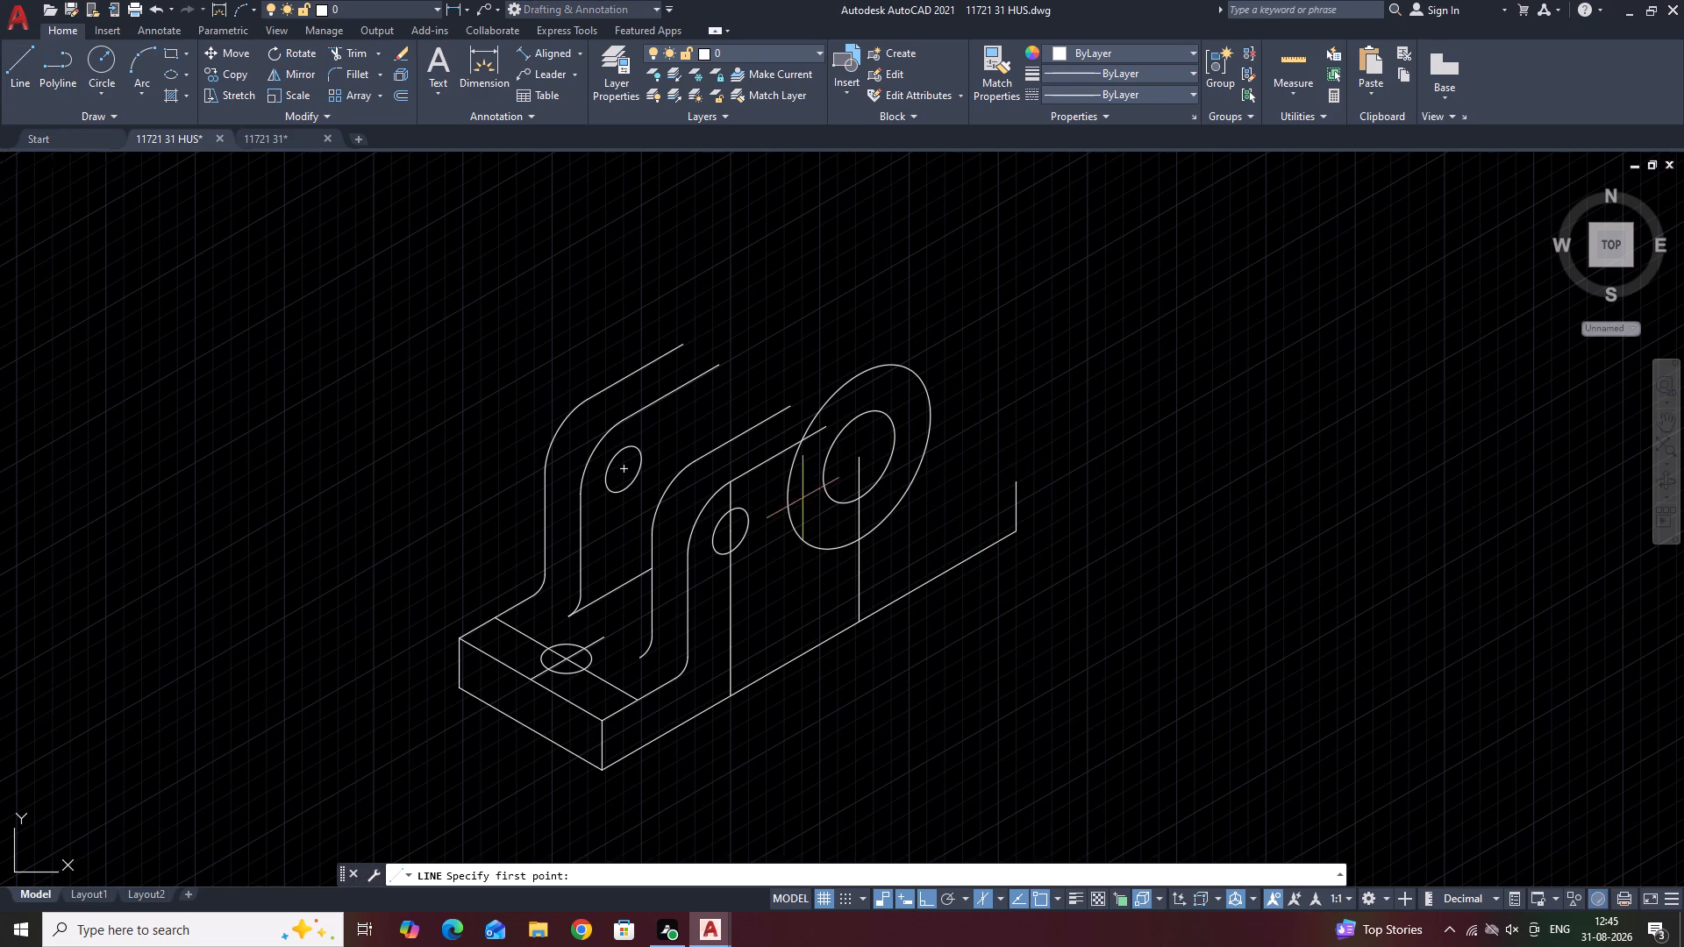
click(1017, 479)
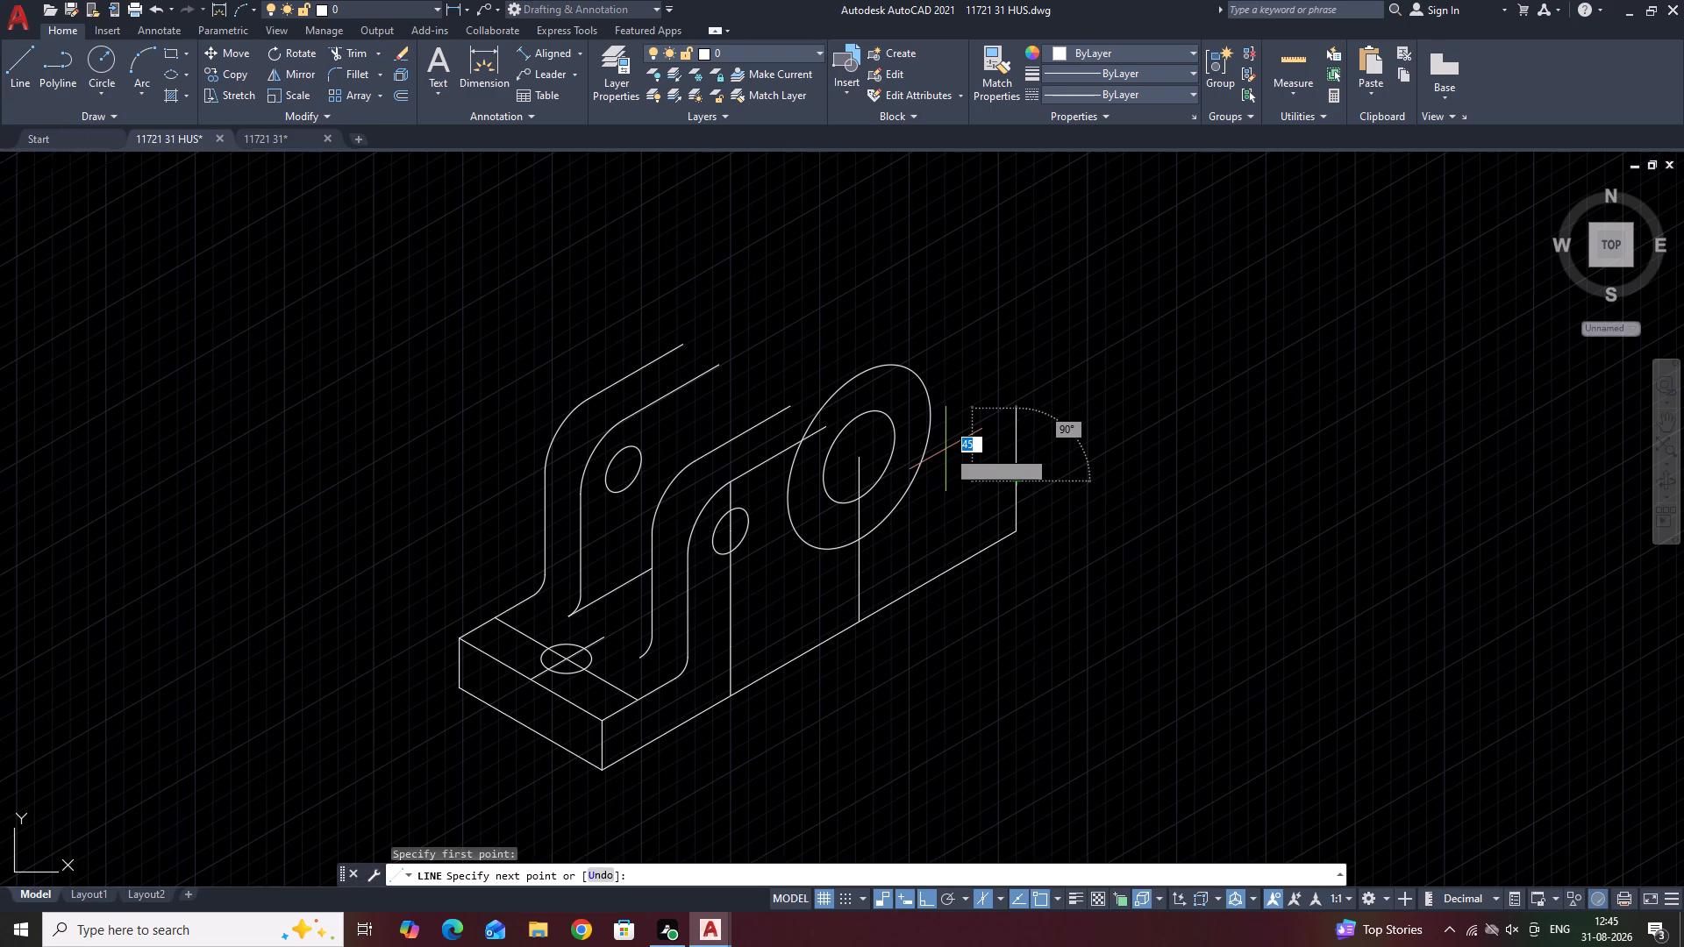
key(F5)
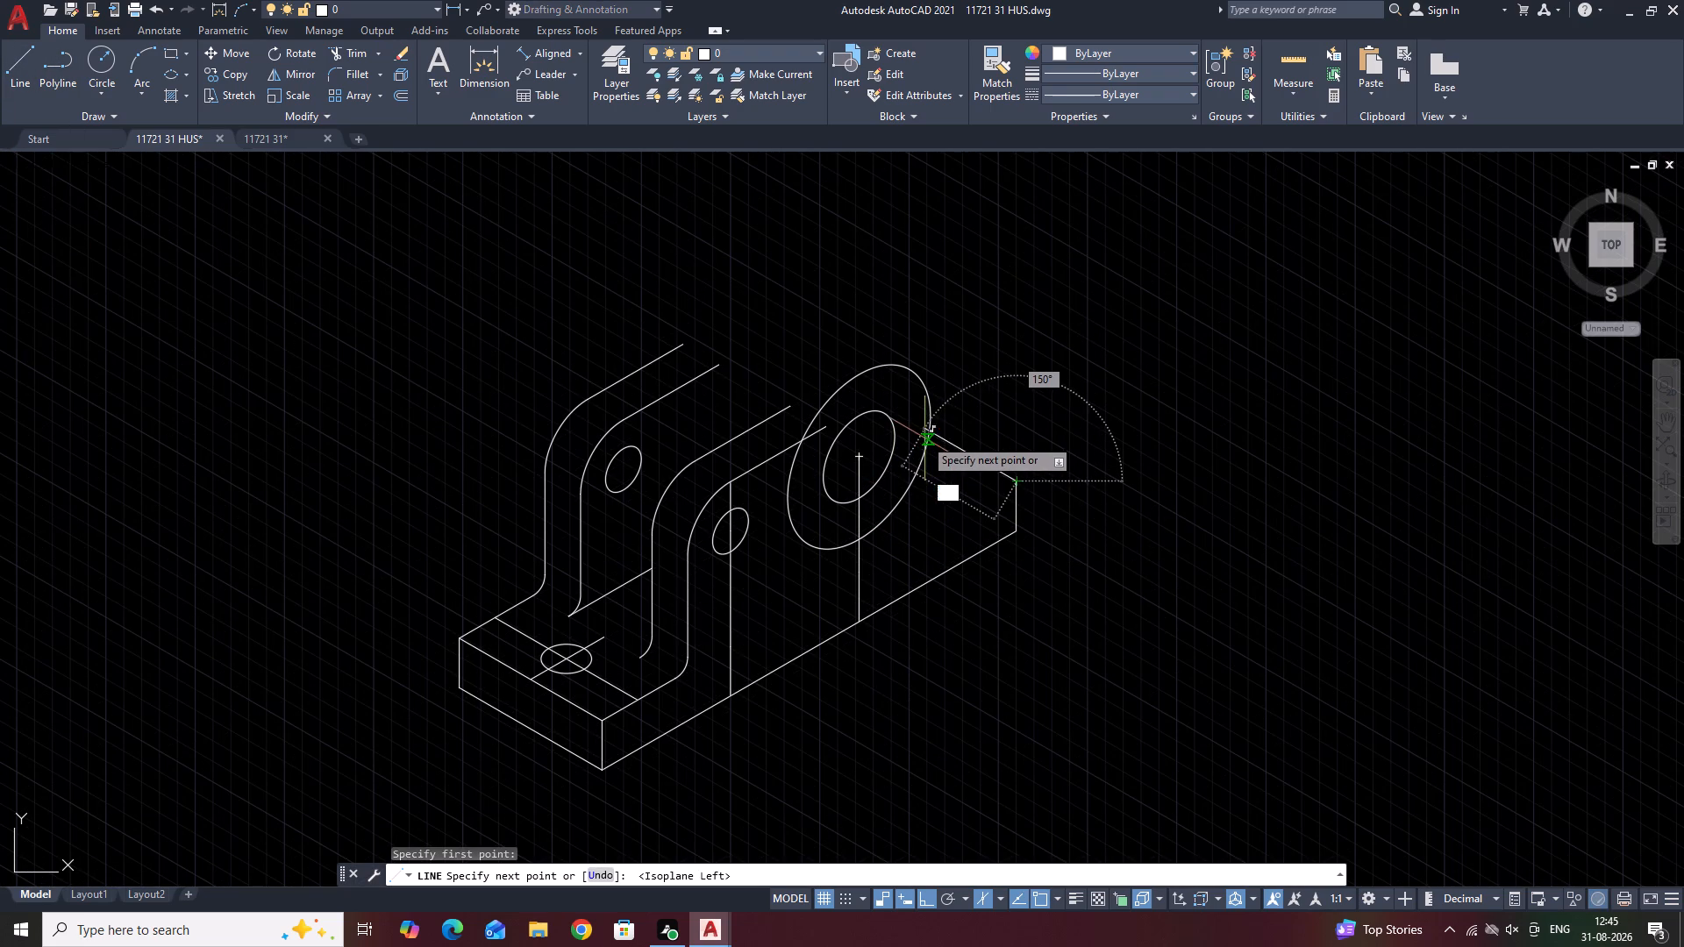
scroll(924, 435, up, 1)
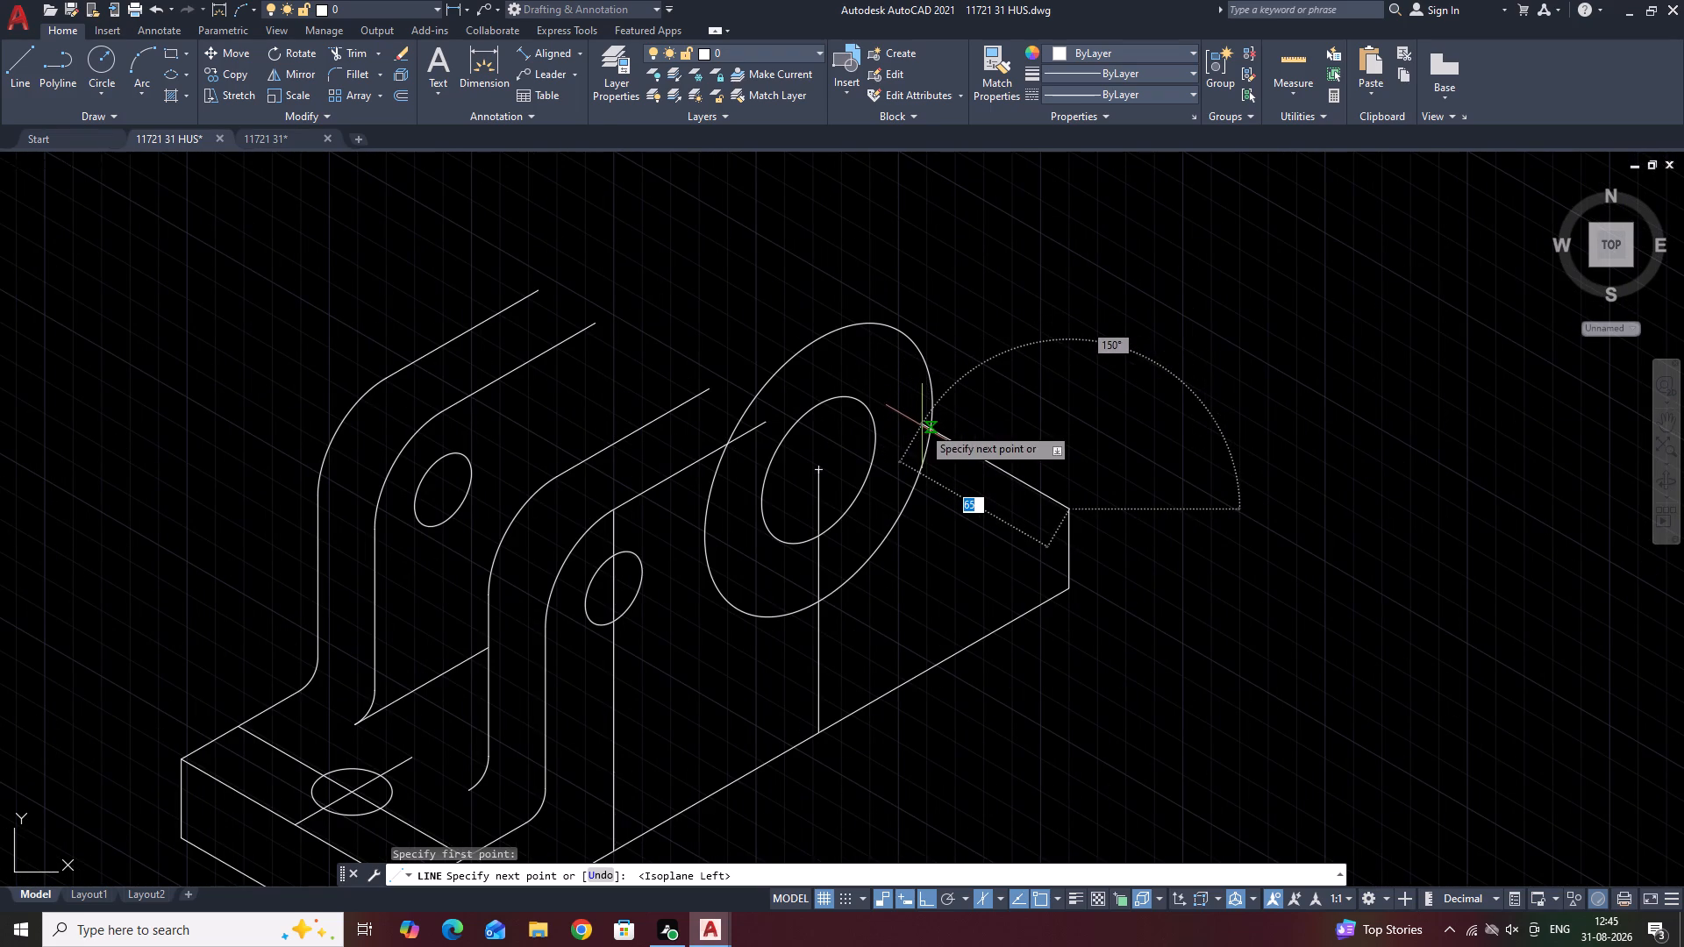
click(911, 422)
key(space)
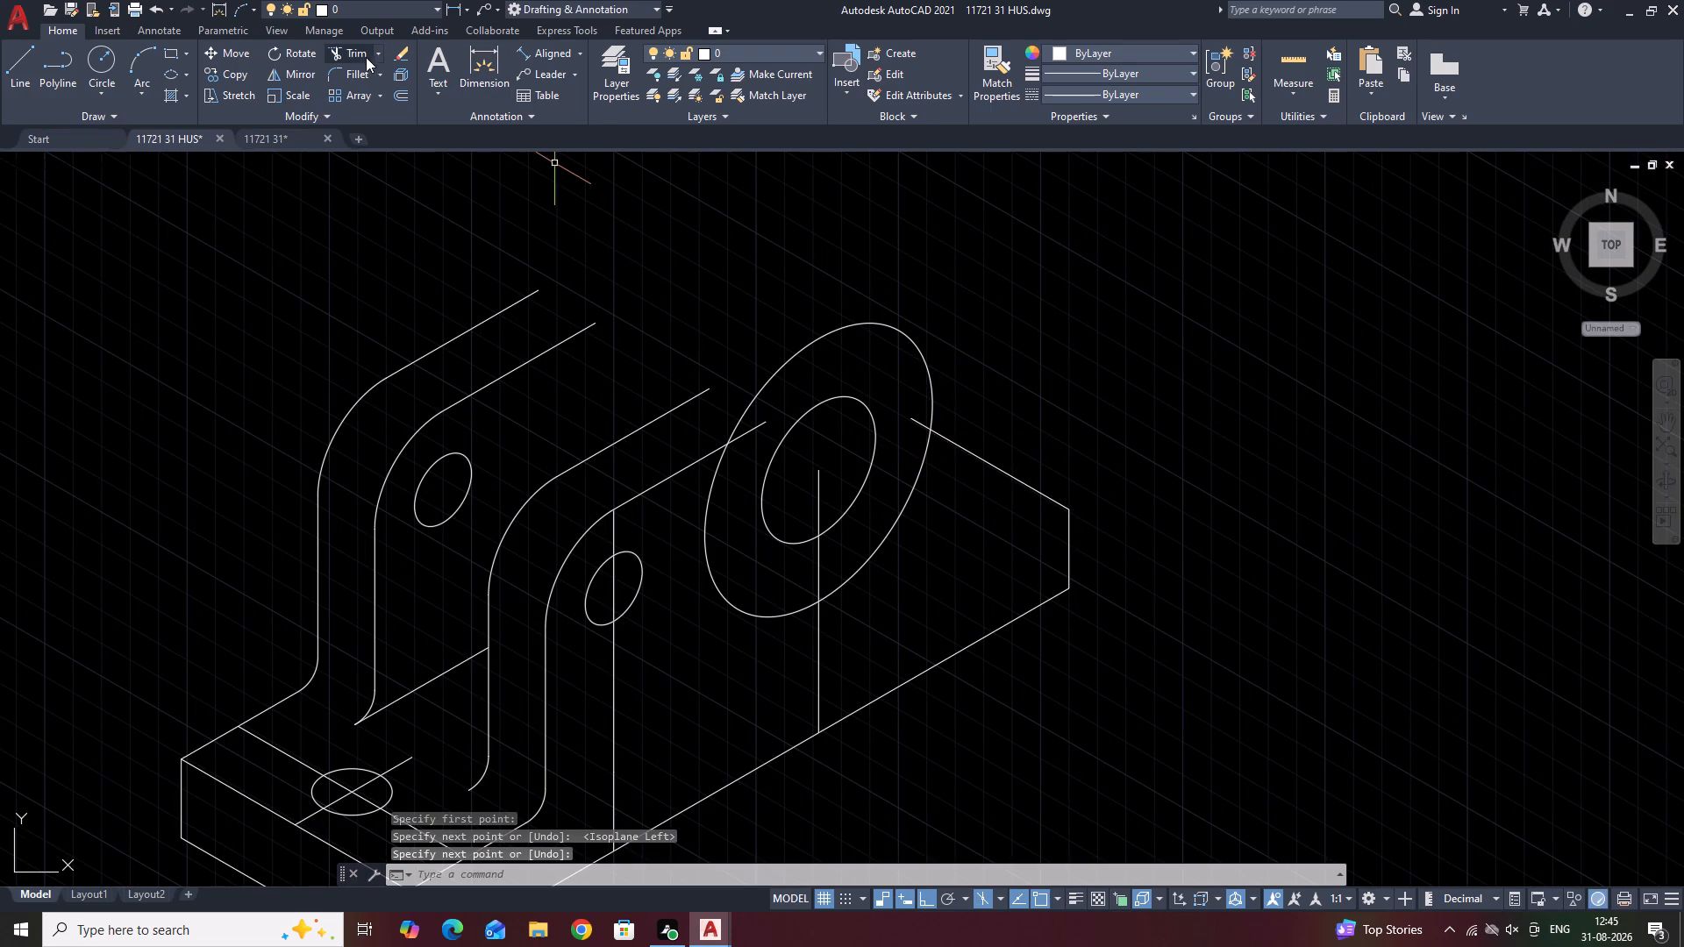
Trim the part of the far-end 150° line that lies inside the radius 50 isocircle.
click(363, 53)
click(915, 422)
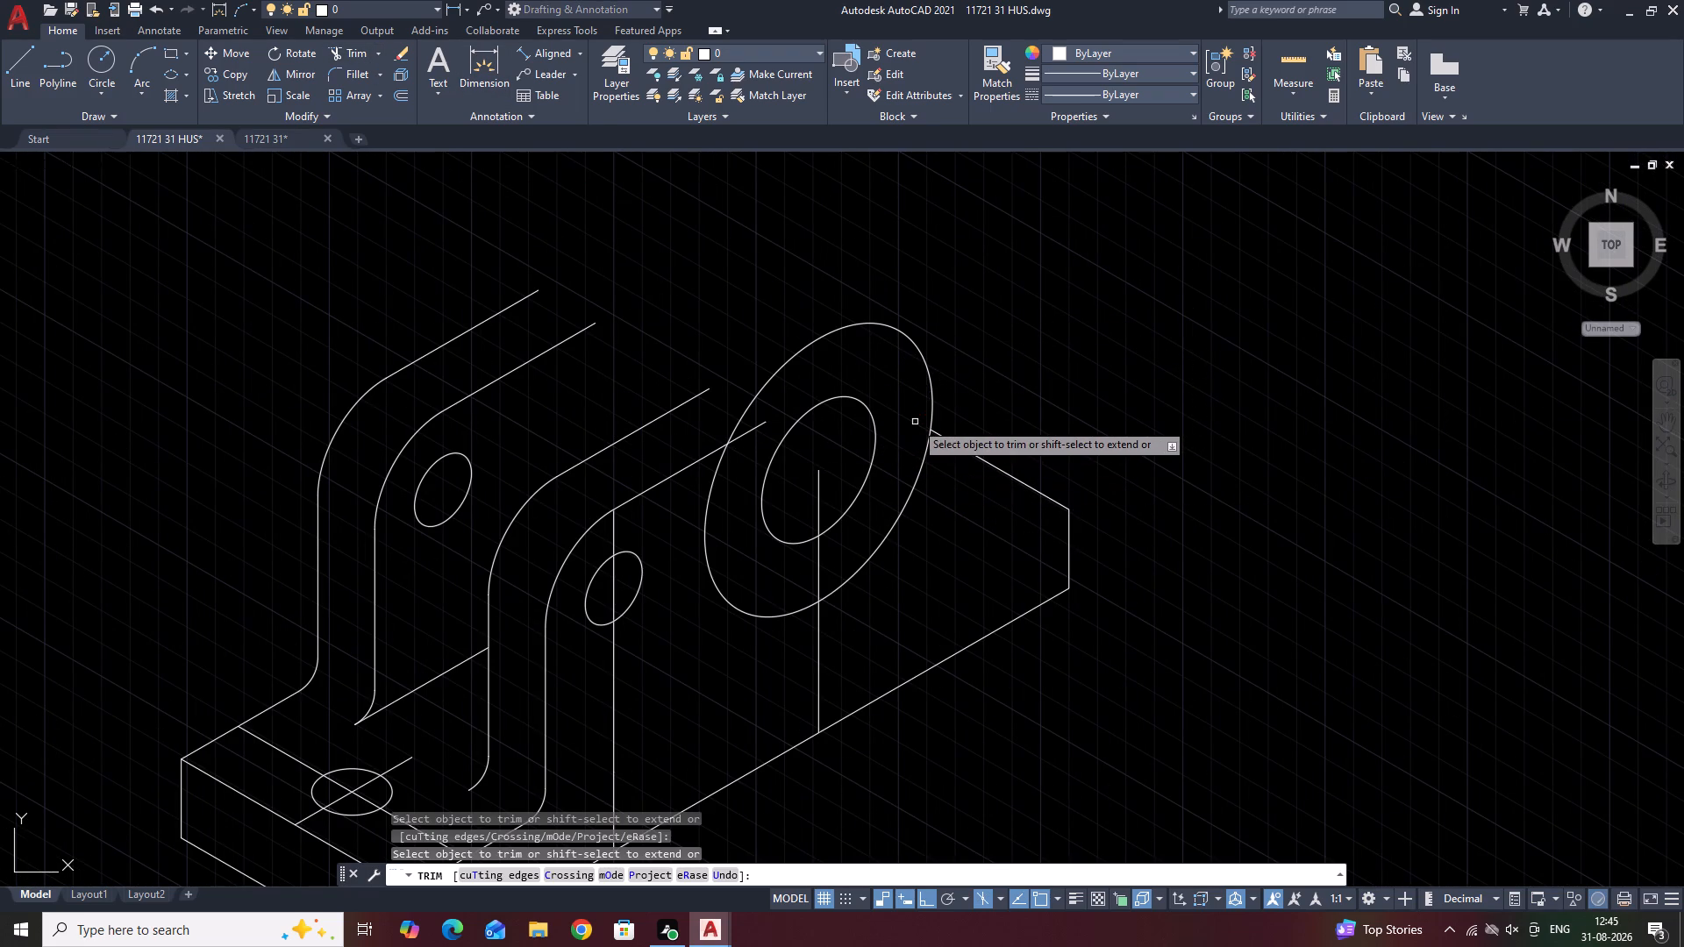
scroll(946, 545, down, 2)
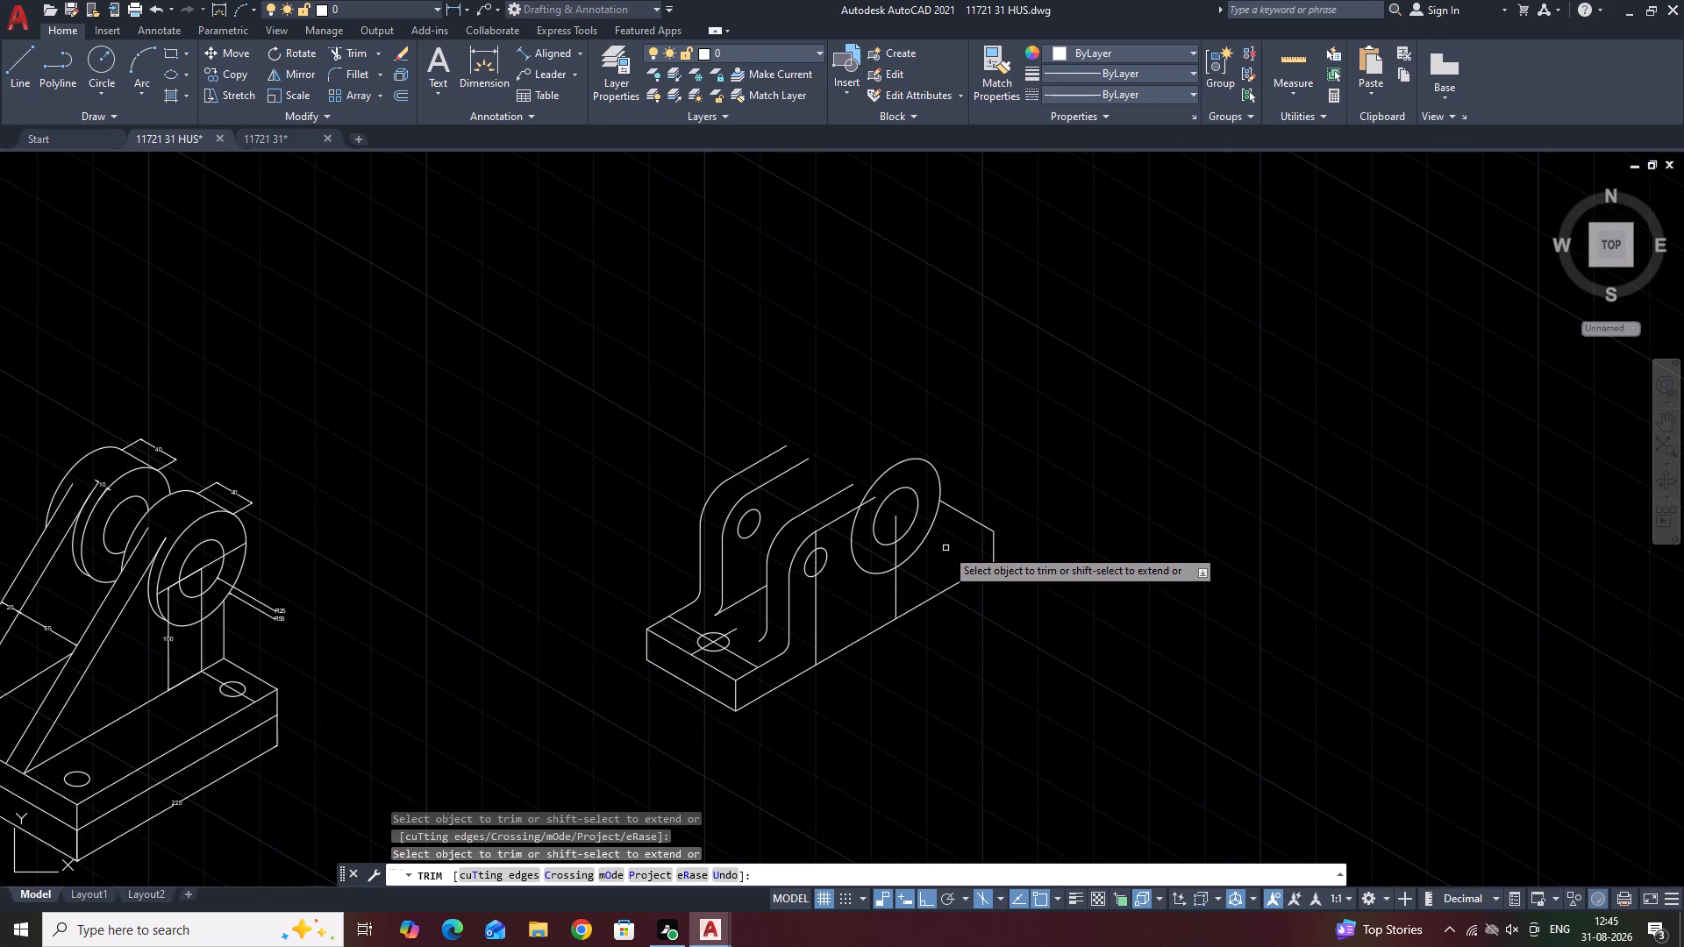
key(space)
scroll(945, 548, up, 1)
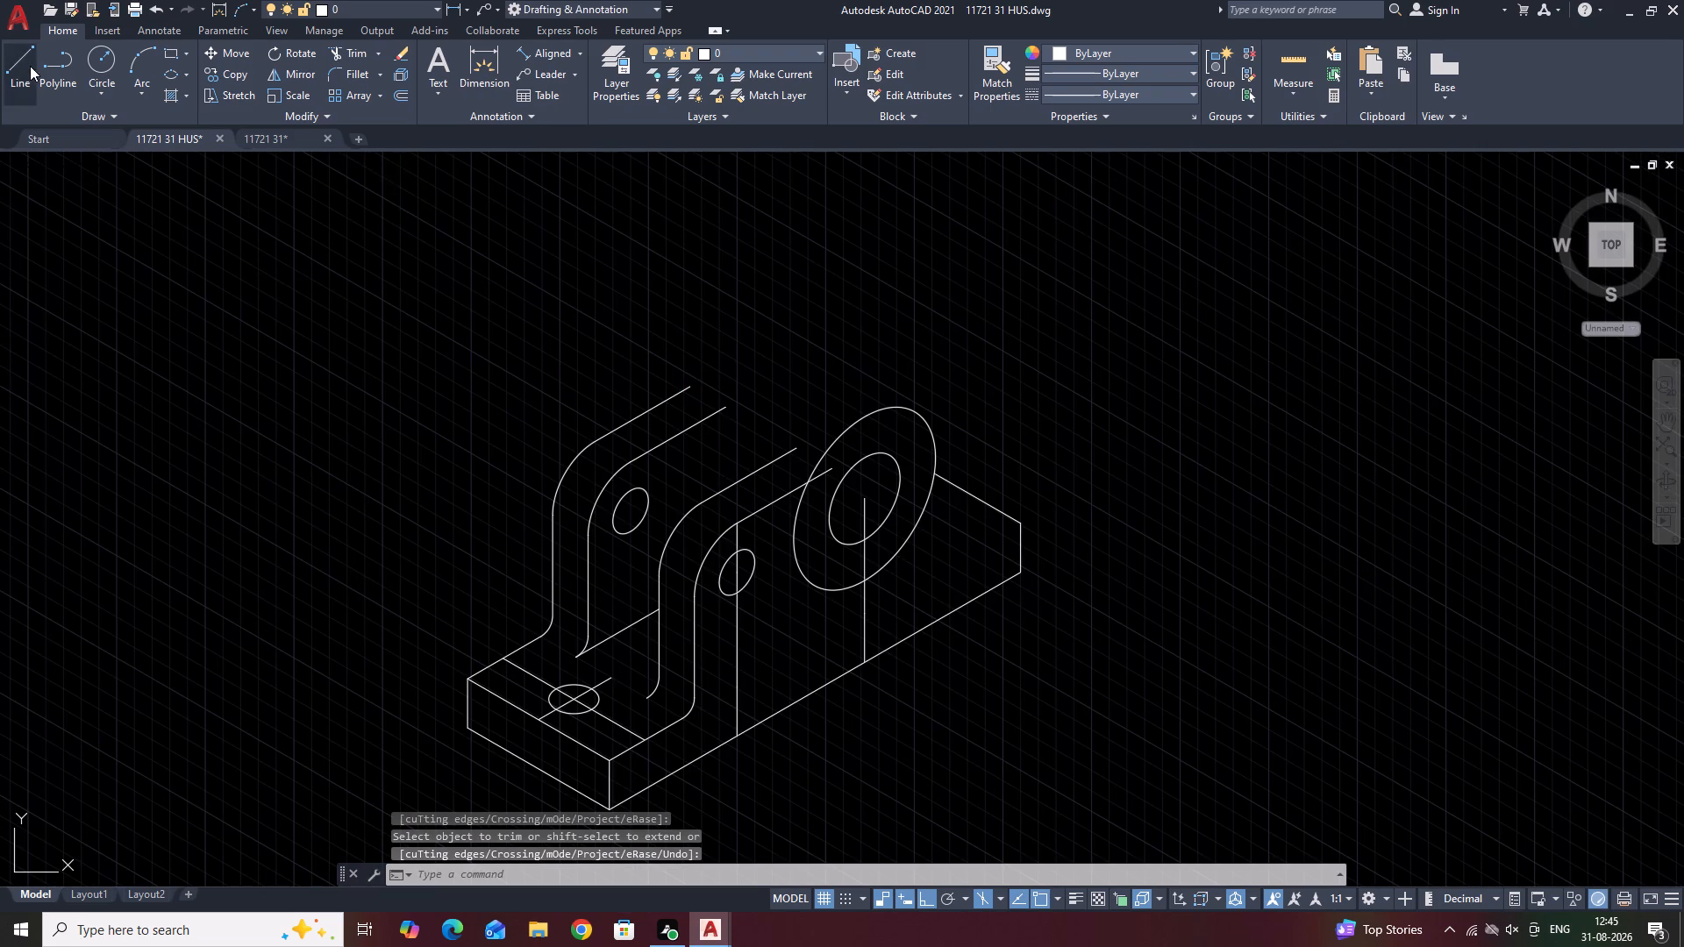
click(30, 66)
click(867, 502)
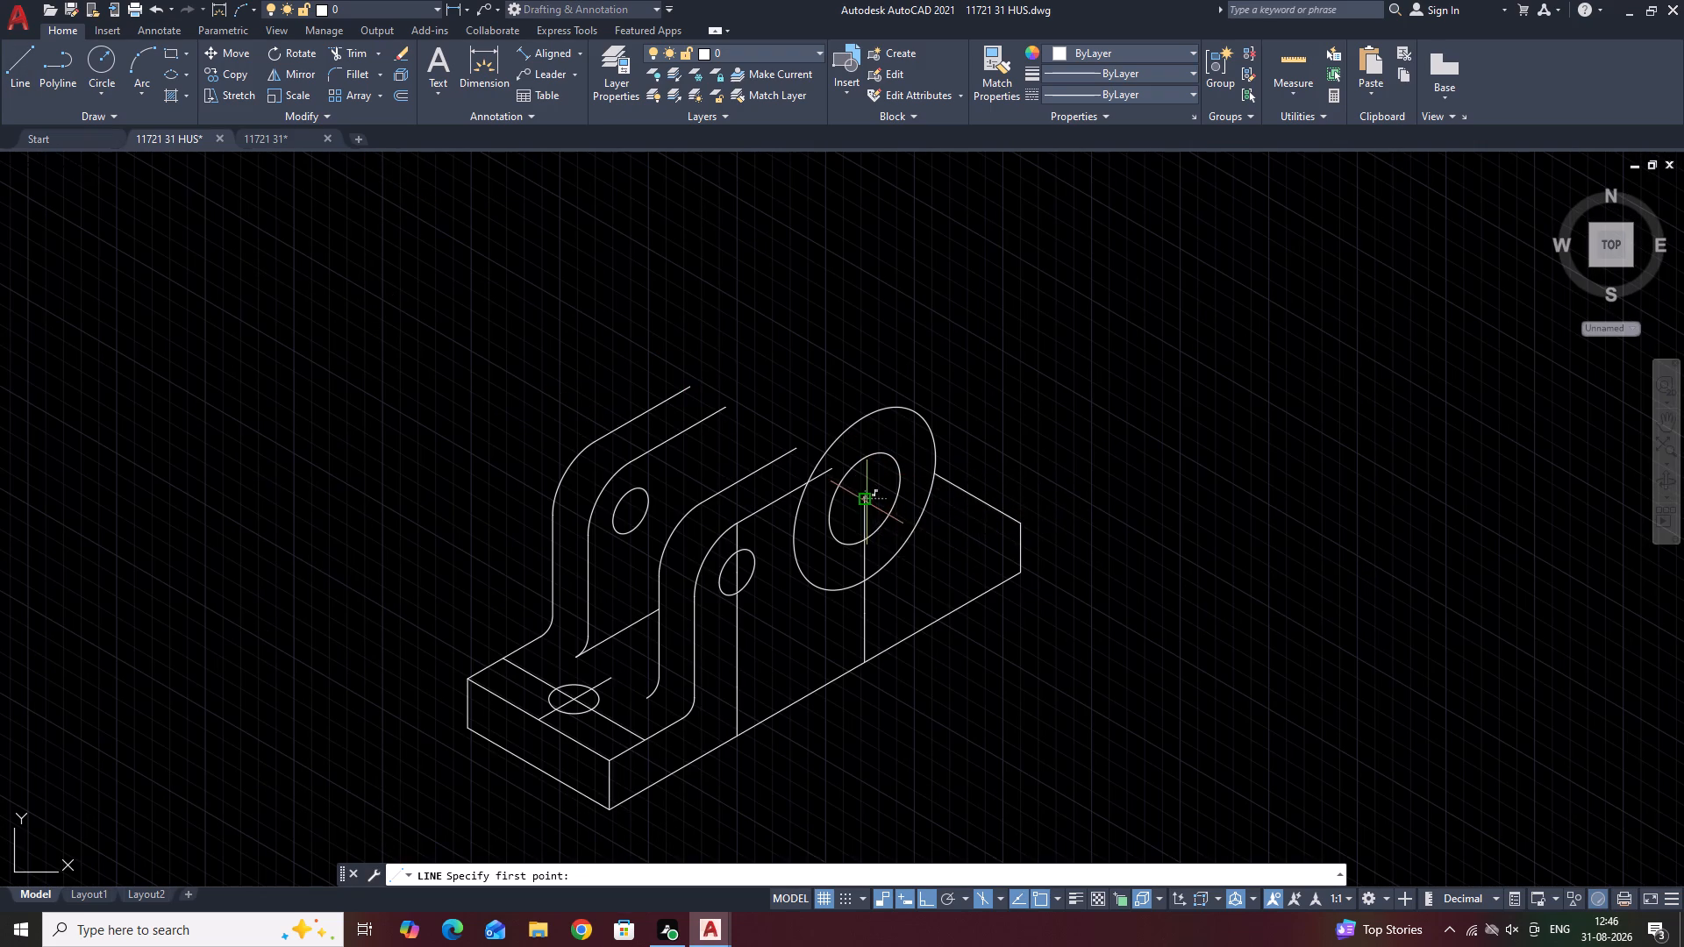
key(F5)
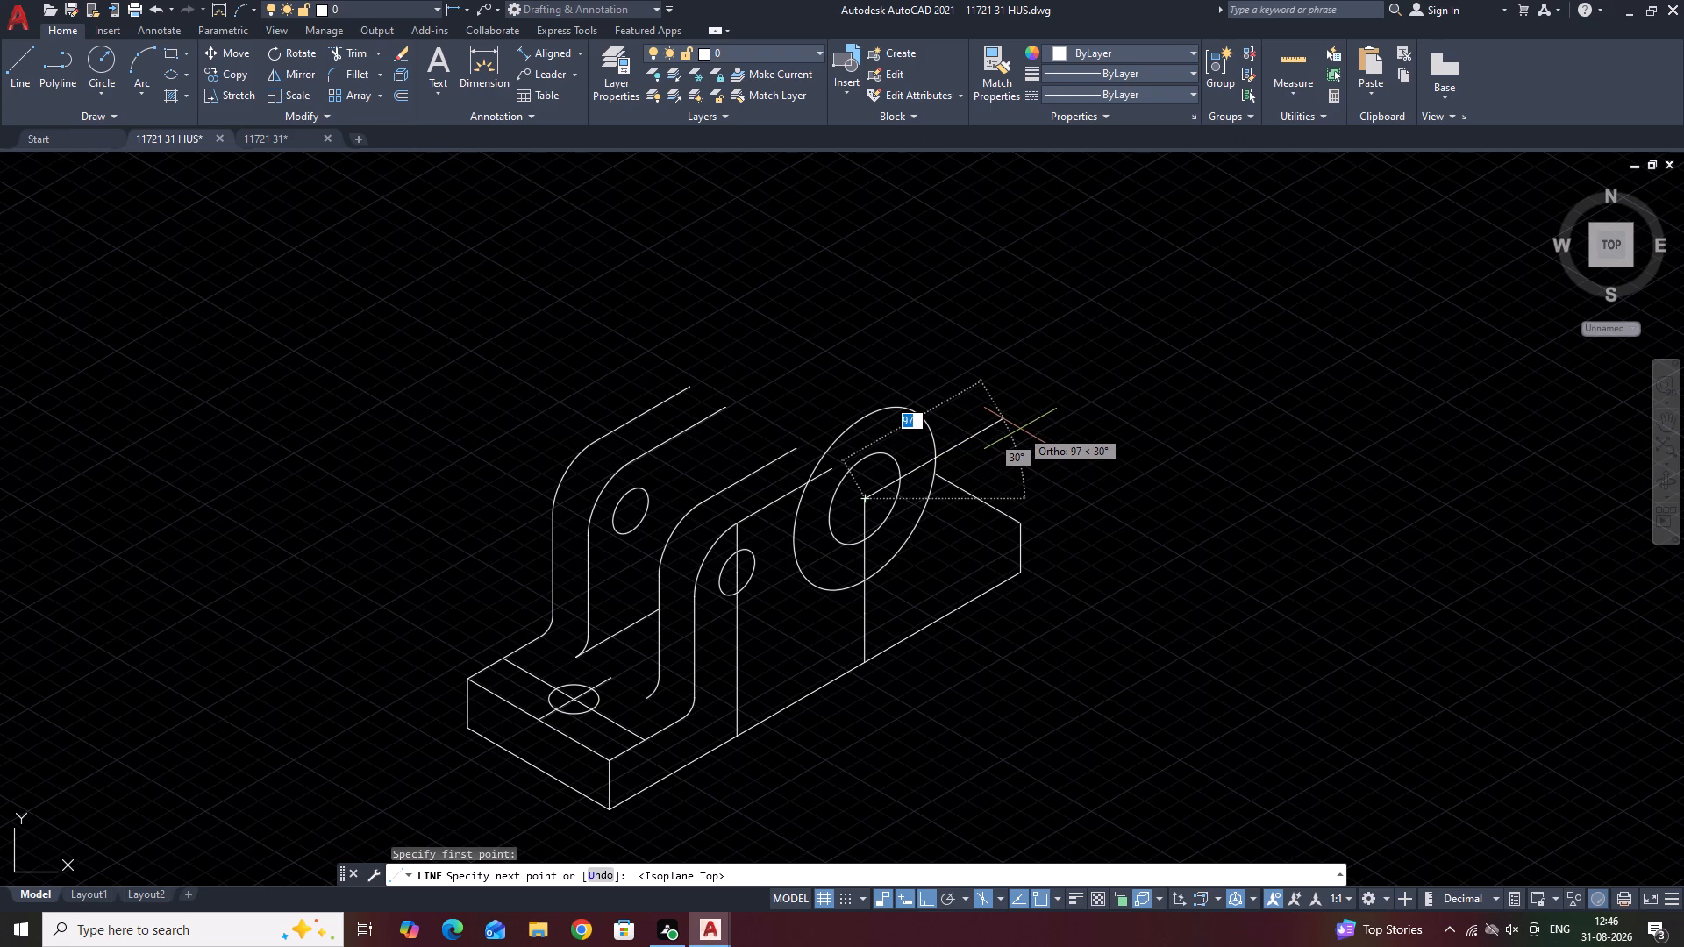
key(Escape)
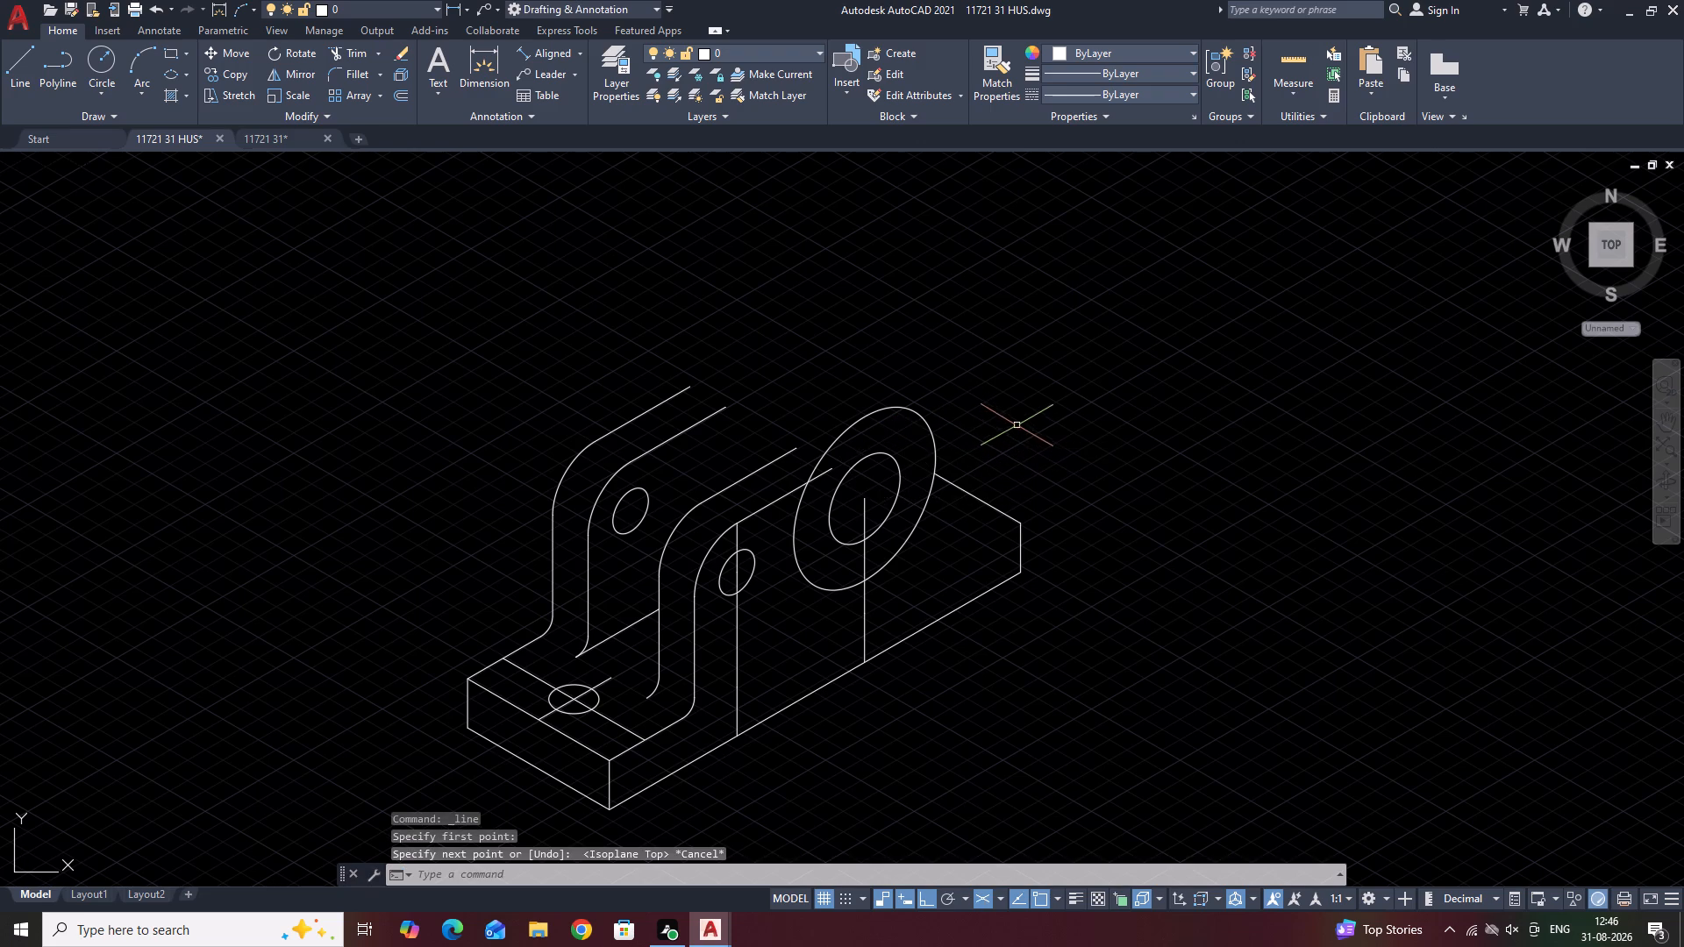
Copy the radius 50 isocircle from its centre by 6 units, up and back to the left.
scroll(986, 333, down, 1)
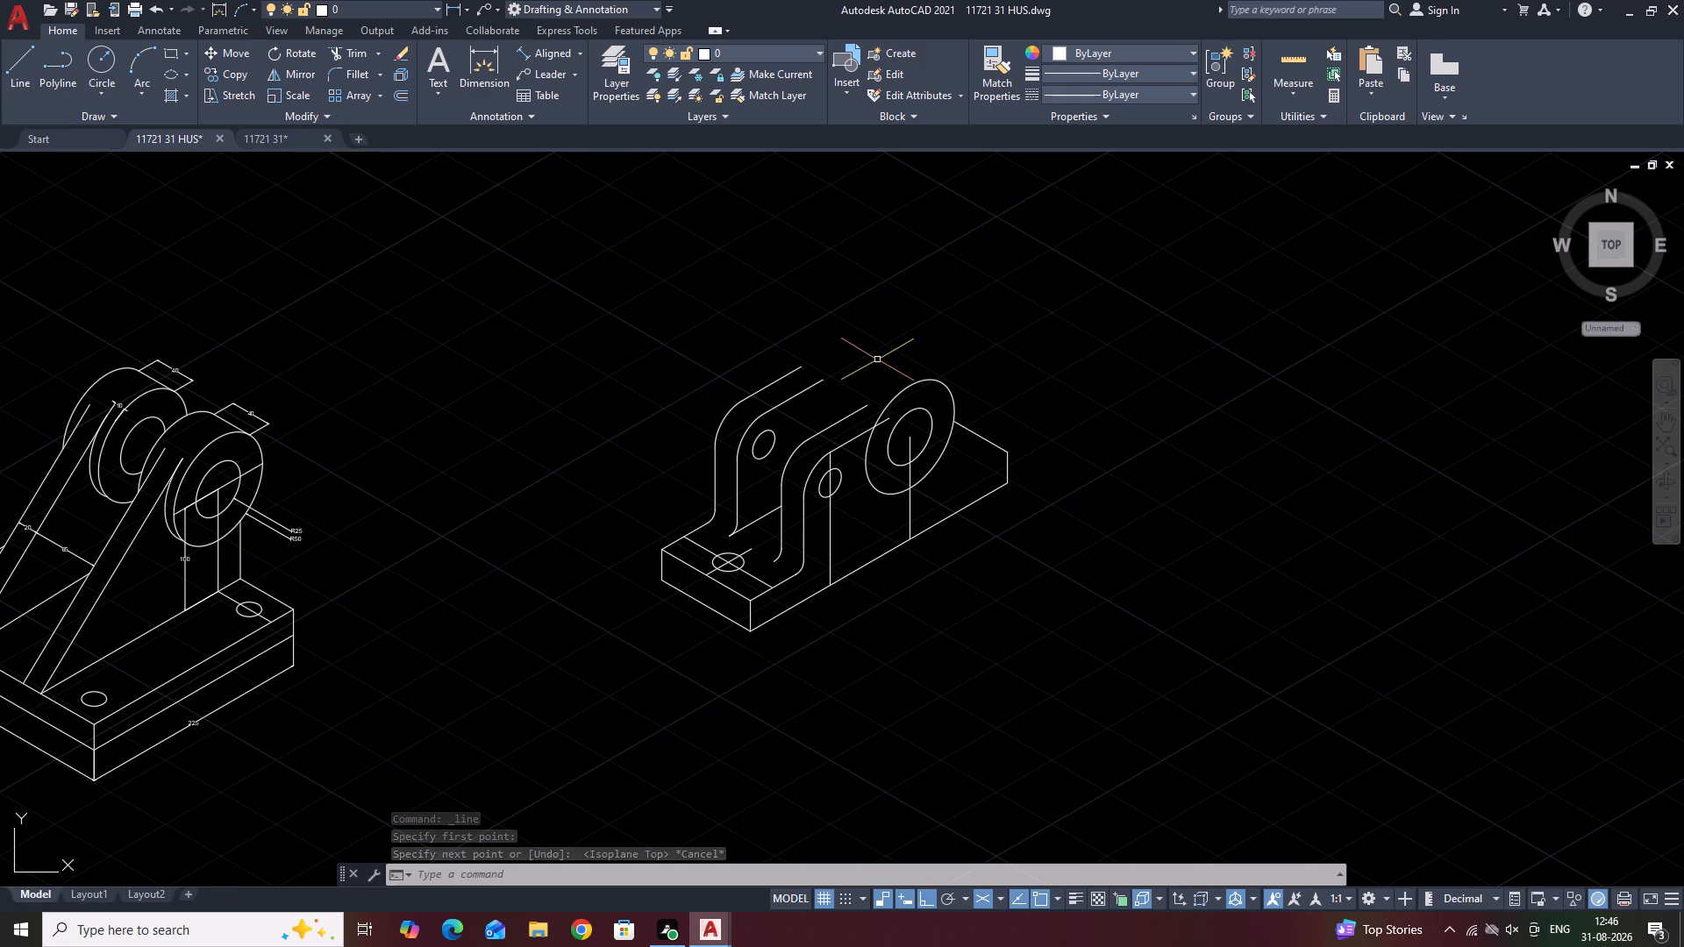
middle_drag(877, 360, 849, 327)
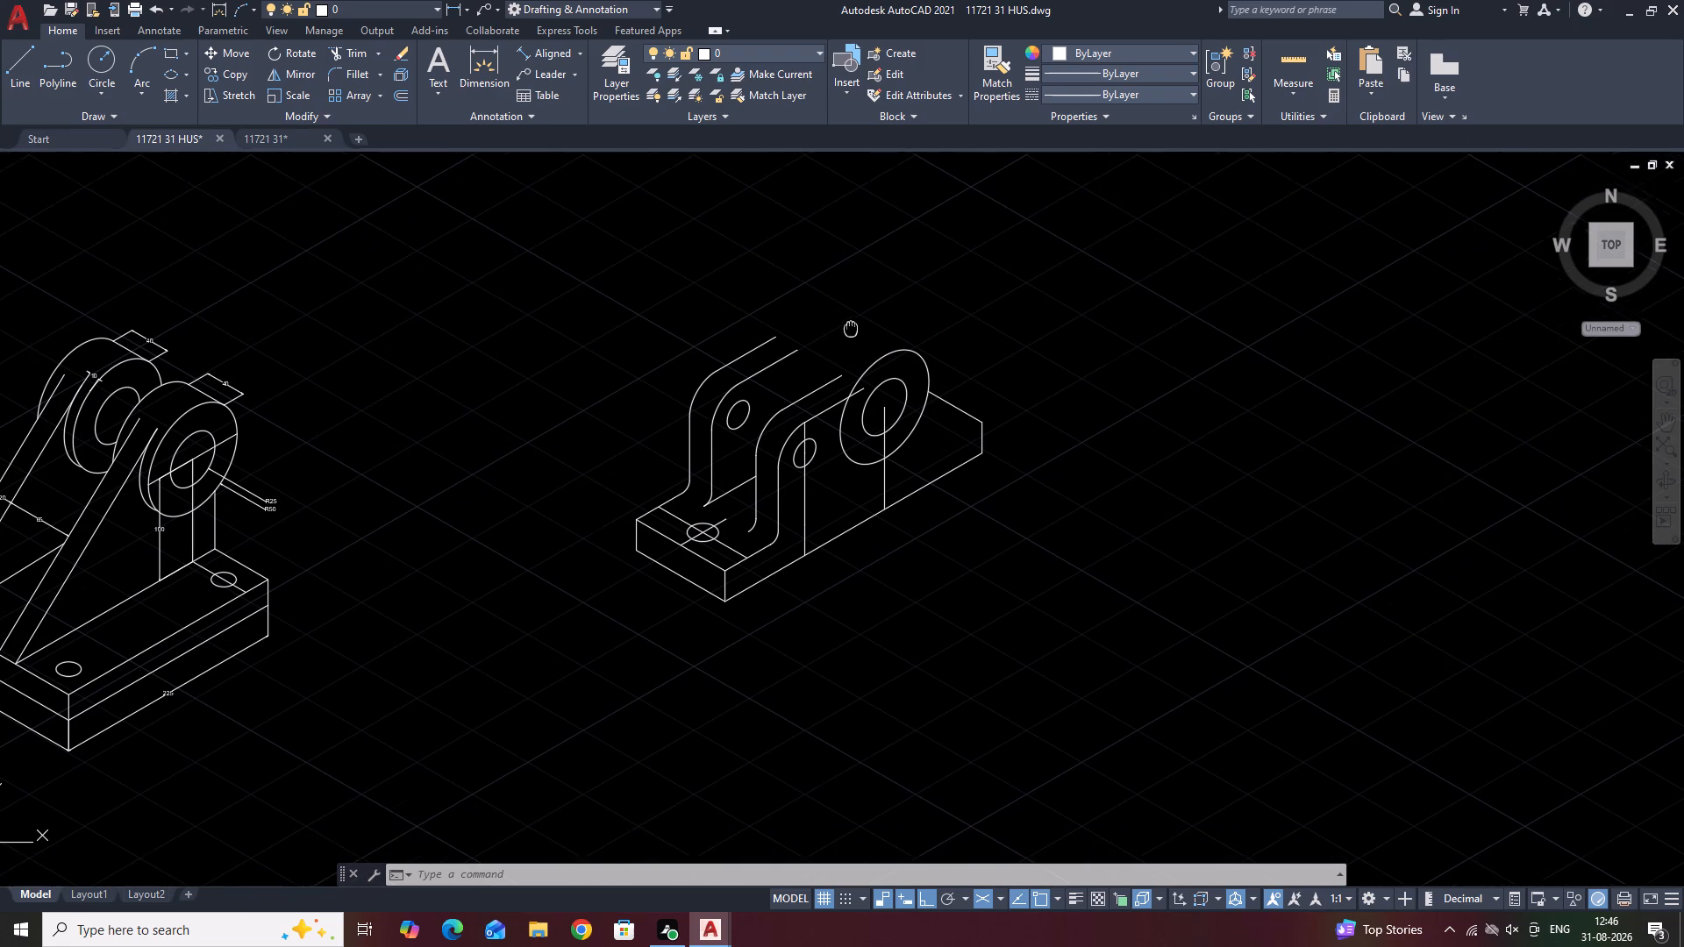
middle_drag(849, 327, 849, 326)
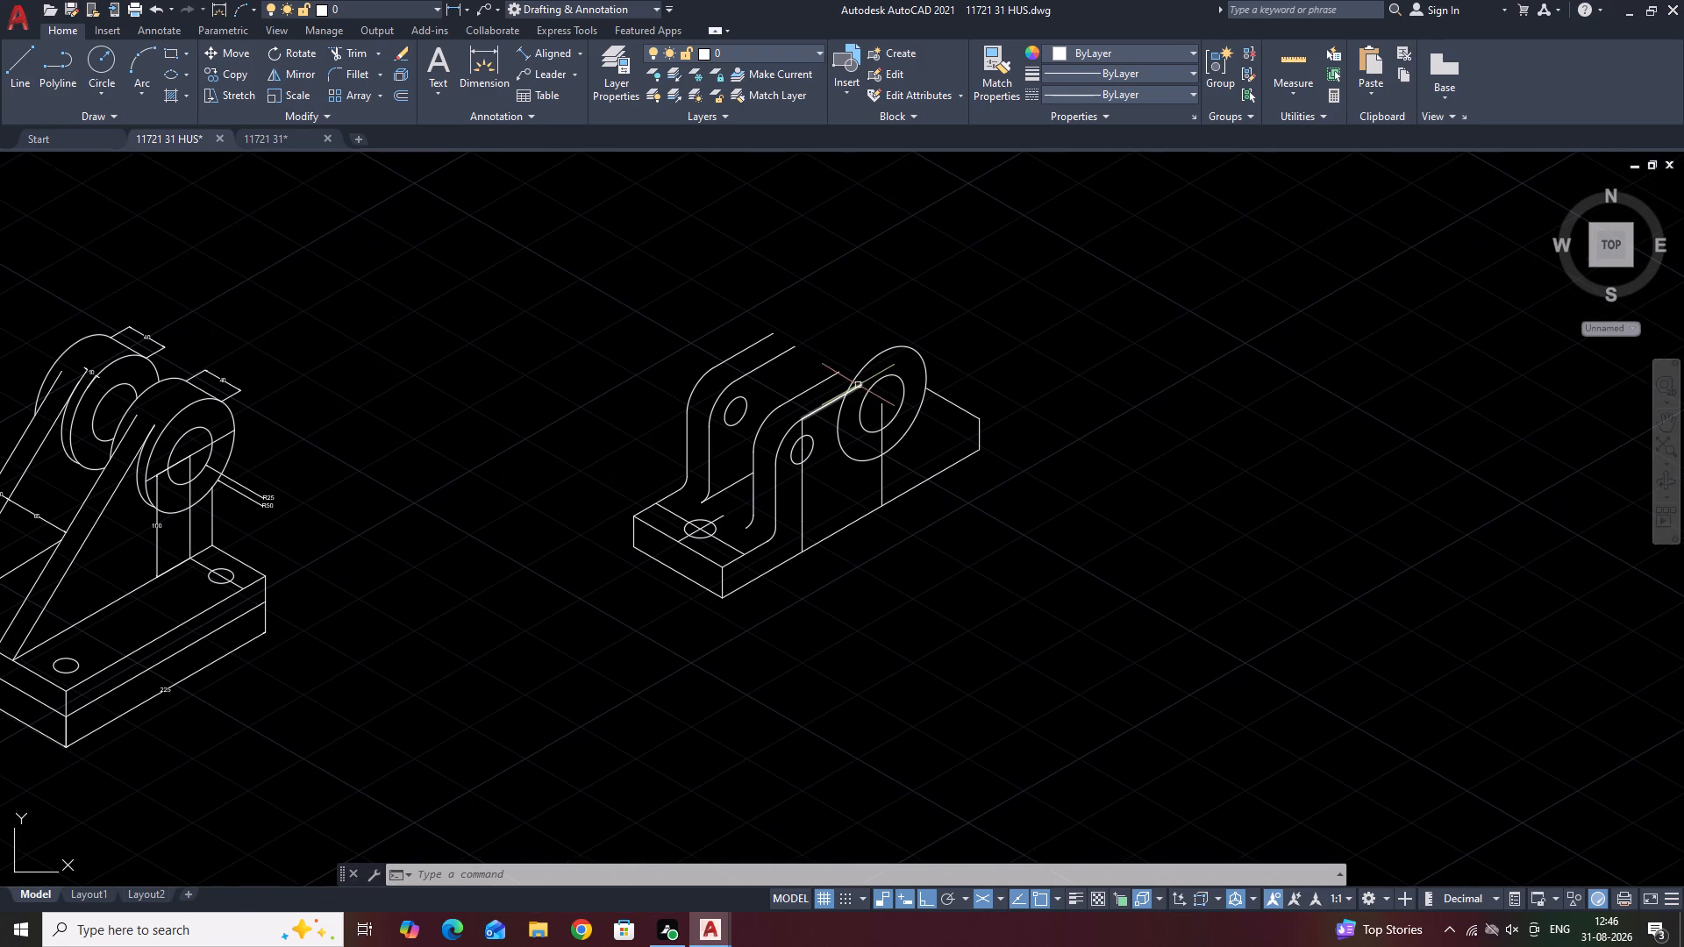
scroll(858, 385, up, 1)
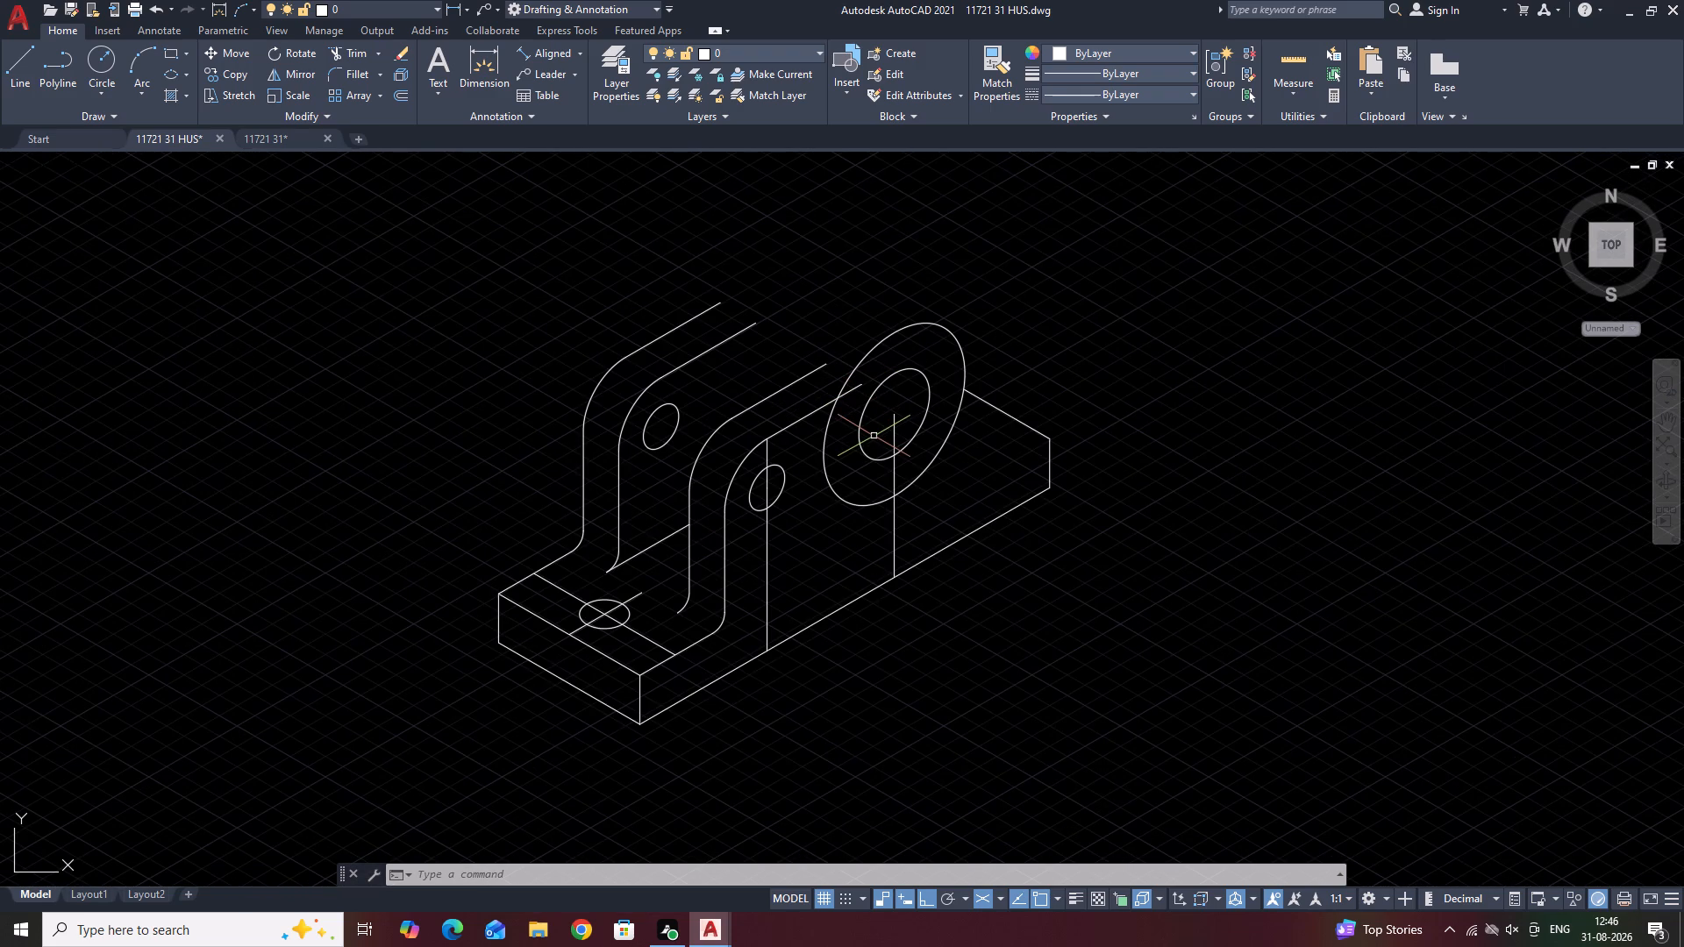
click(864, 354)
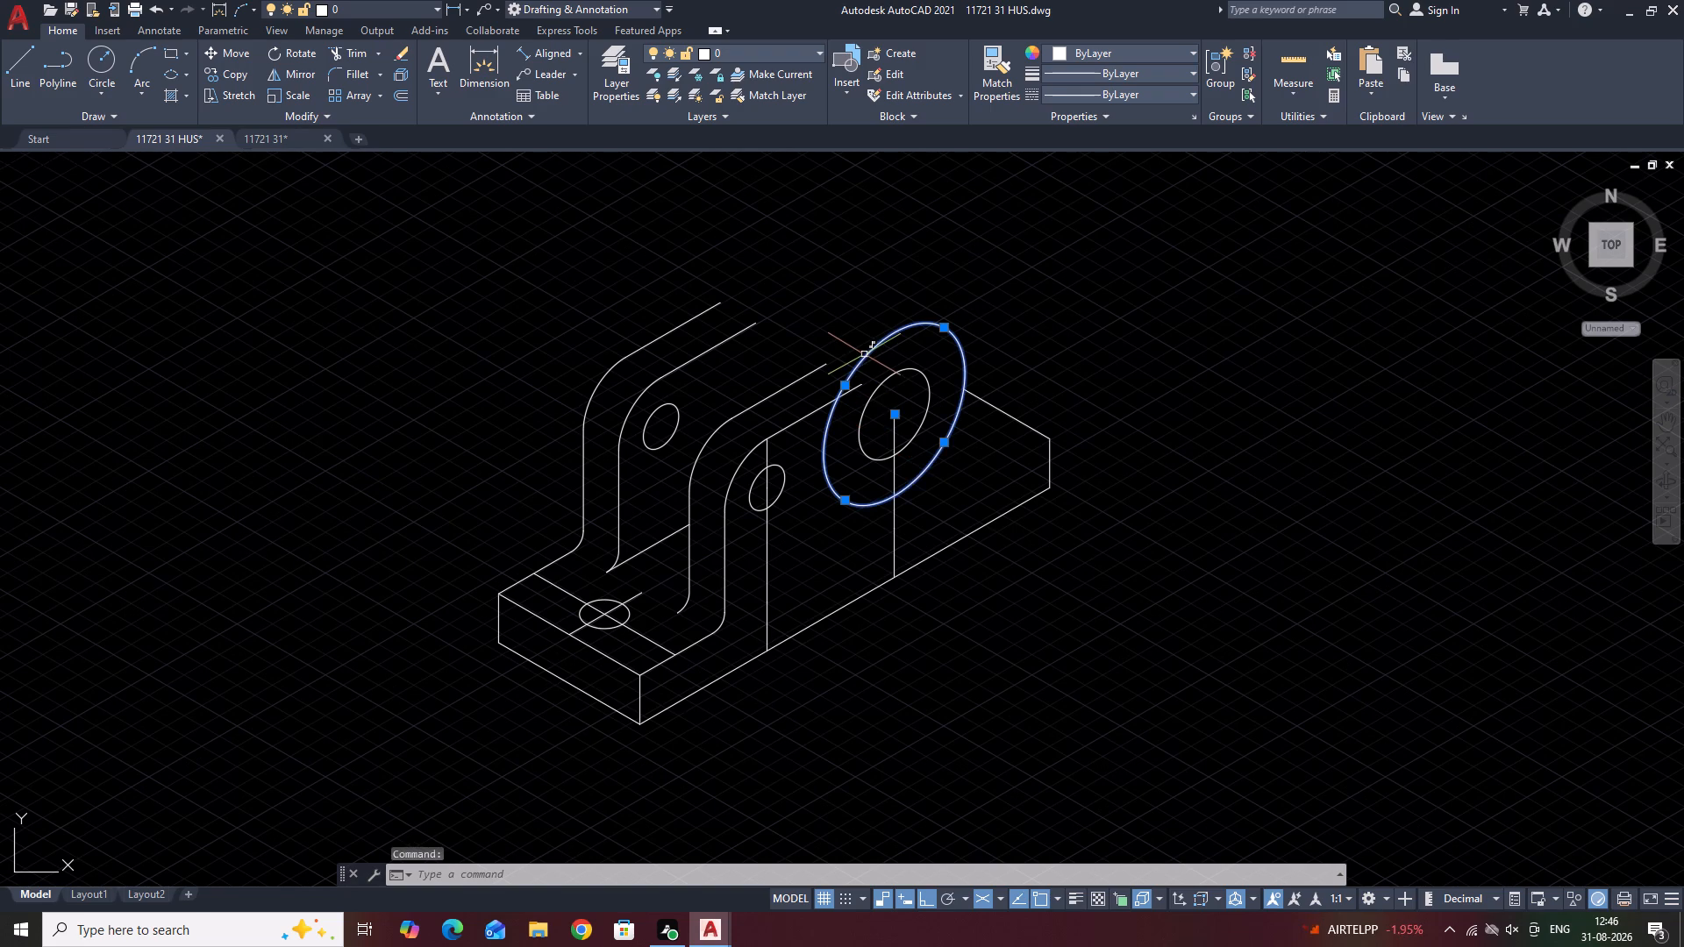
right_click(864, 354)
click(924, 502)
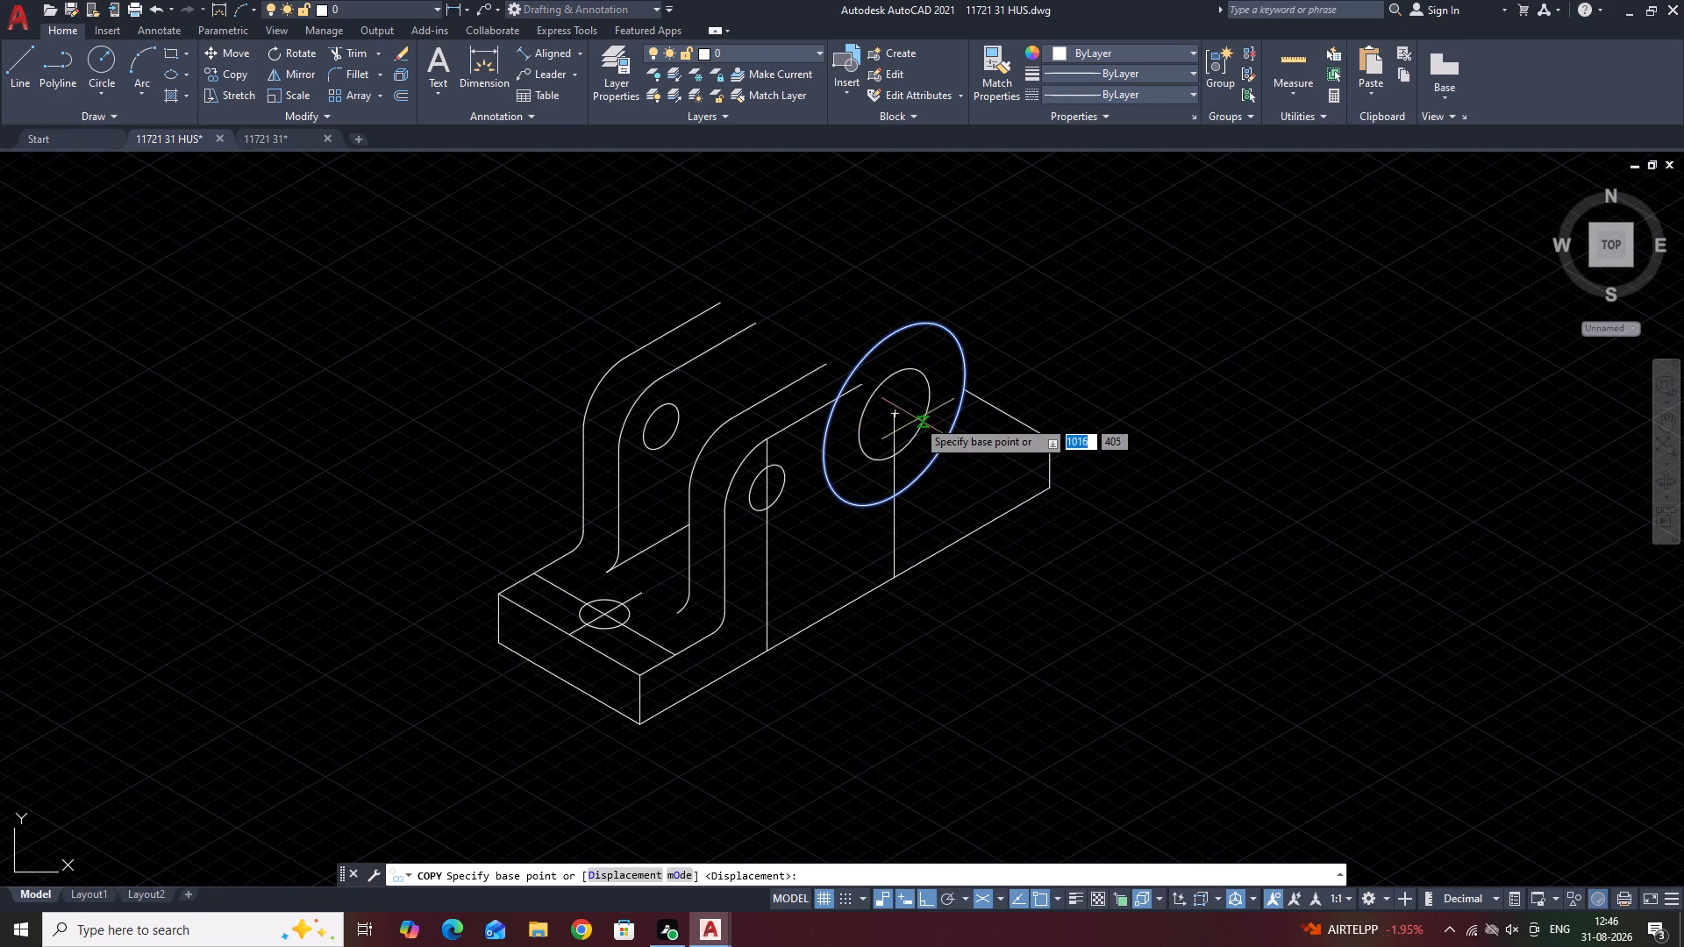
click(898, 413)
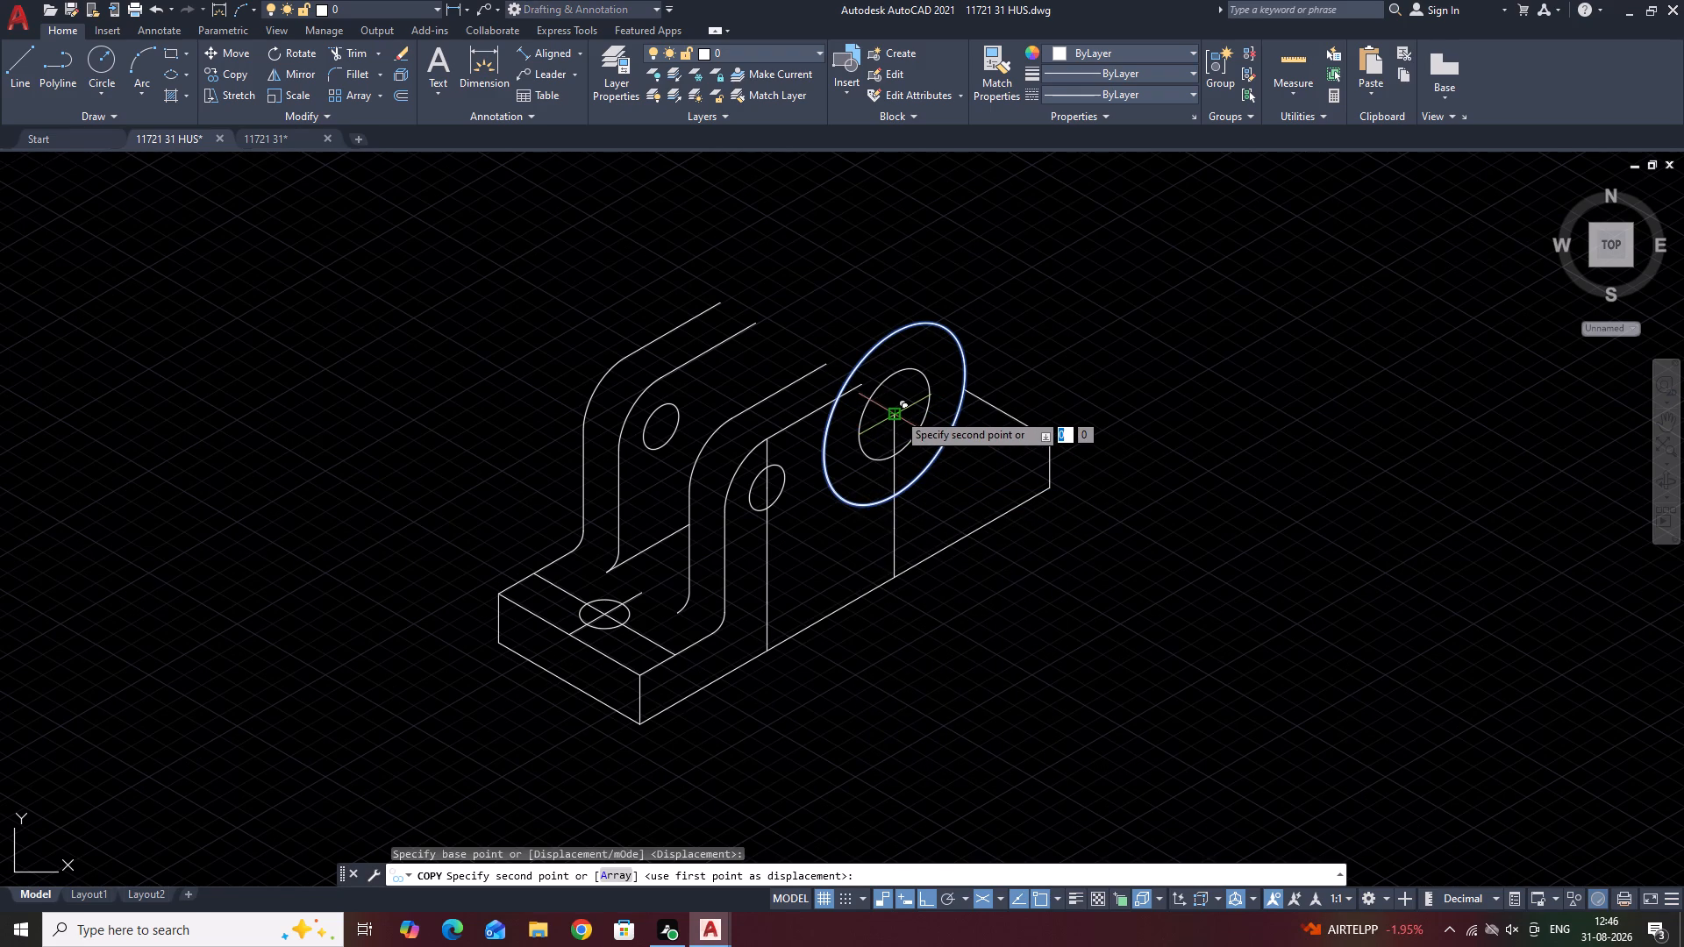
key(6)
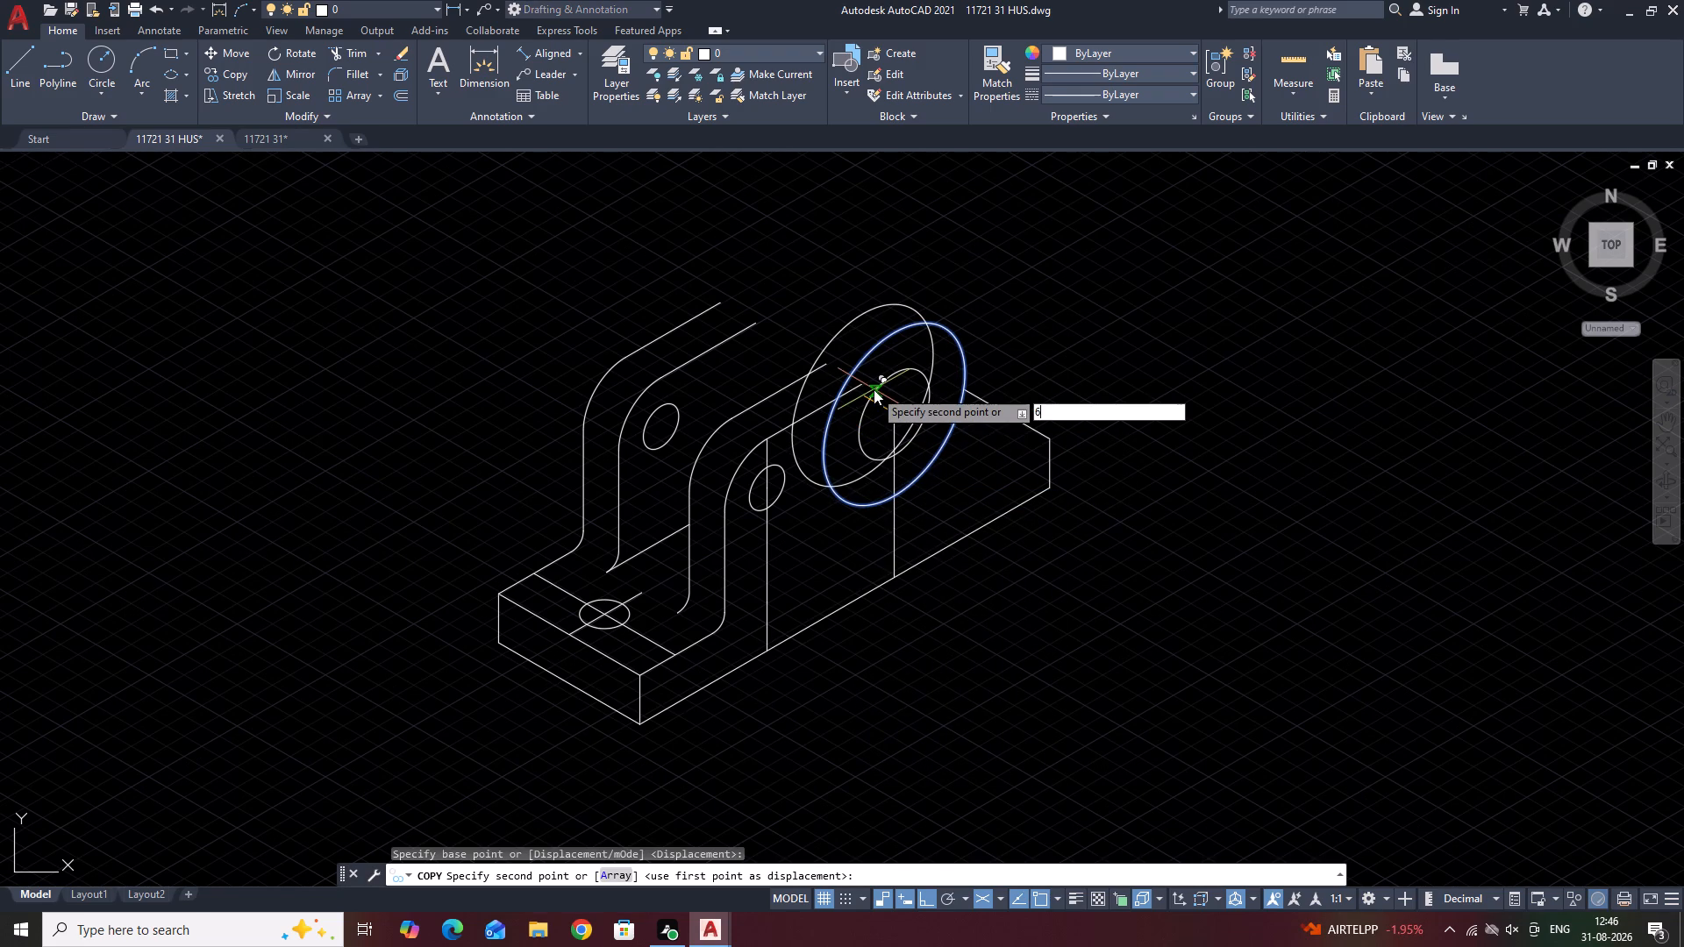
key(Return)
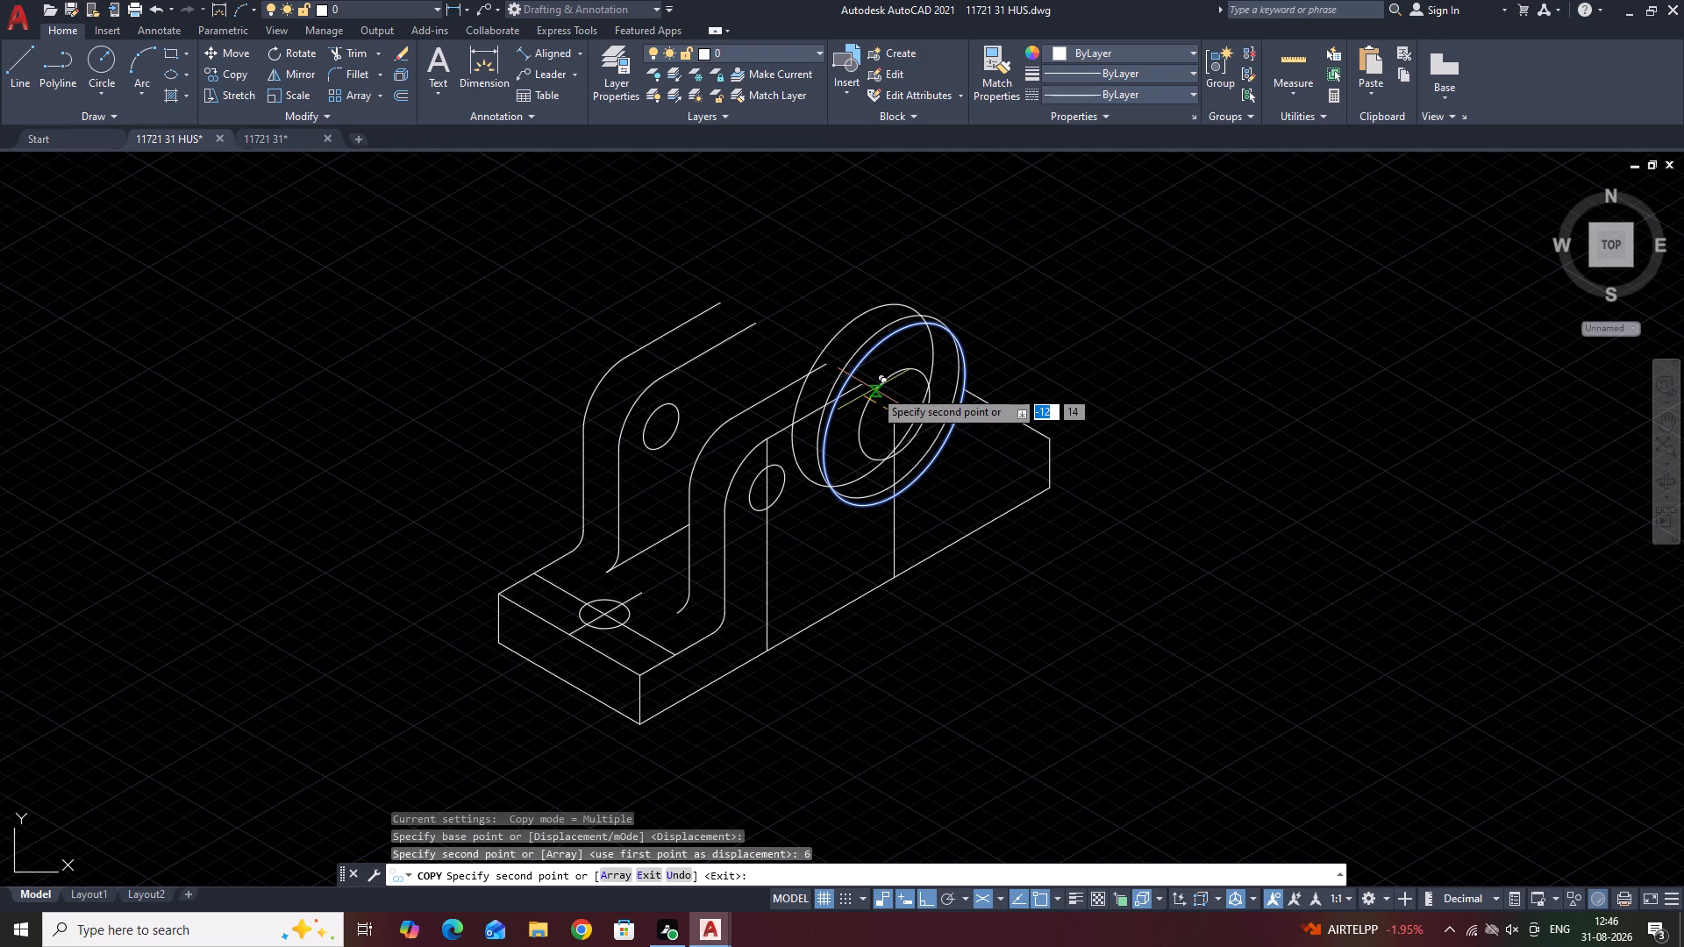
key(space)
Trim the near arm's top edge line back to the copied isocircle, and trim that copy to its short outer arc below the line.
scroll(886, 414, up, 1)
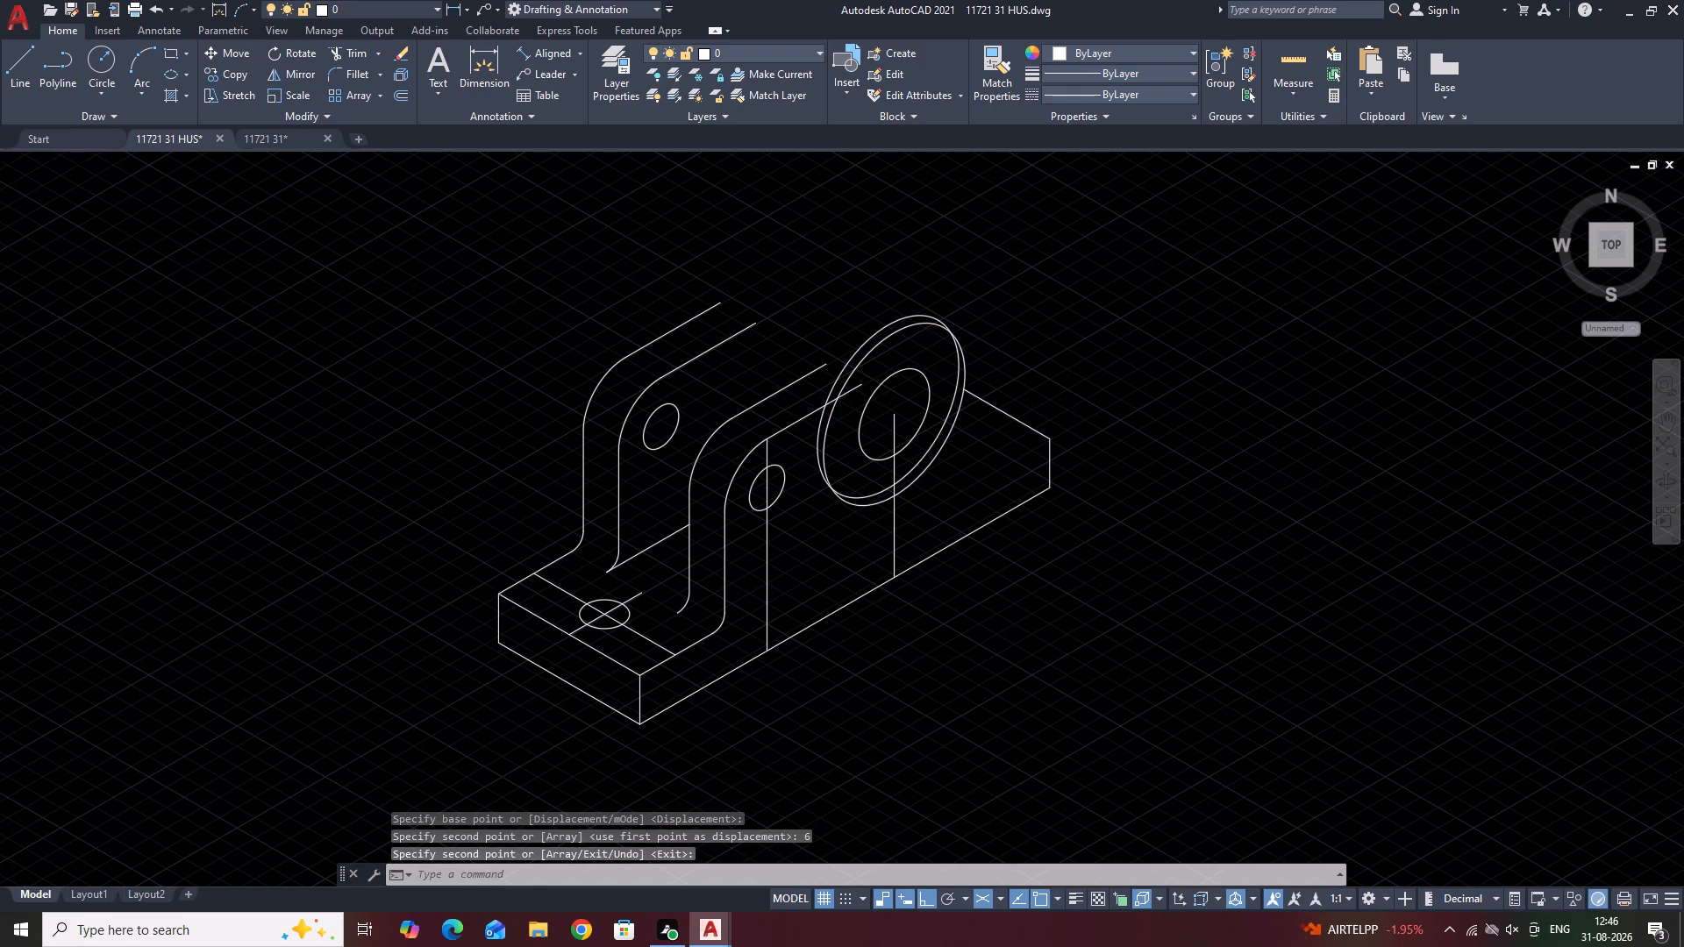
click(351, 52)
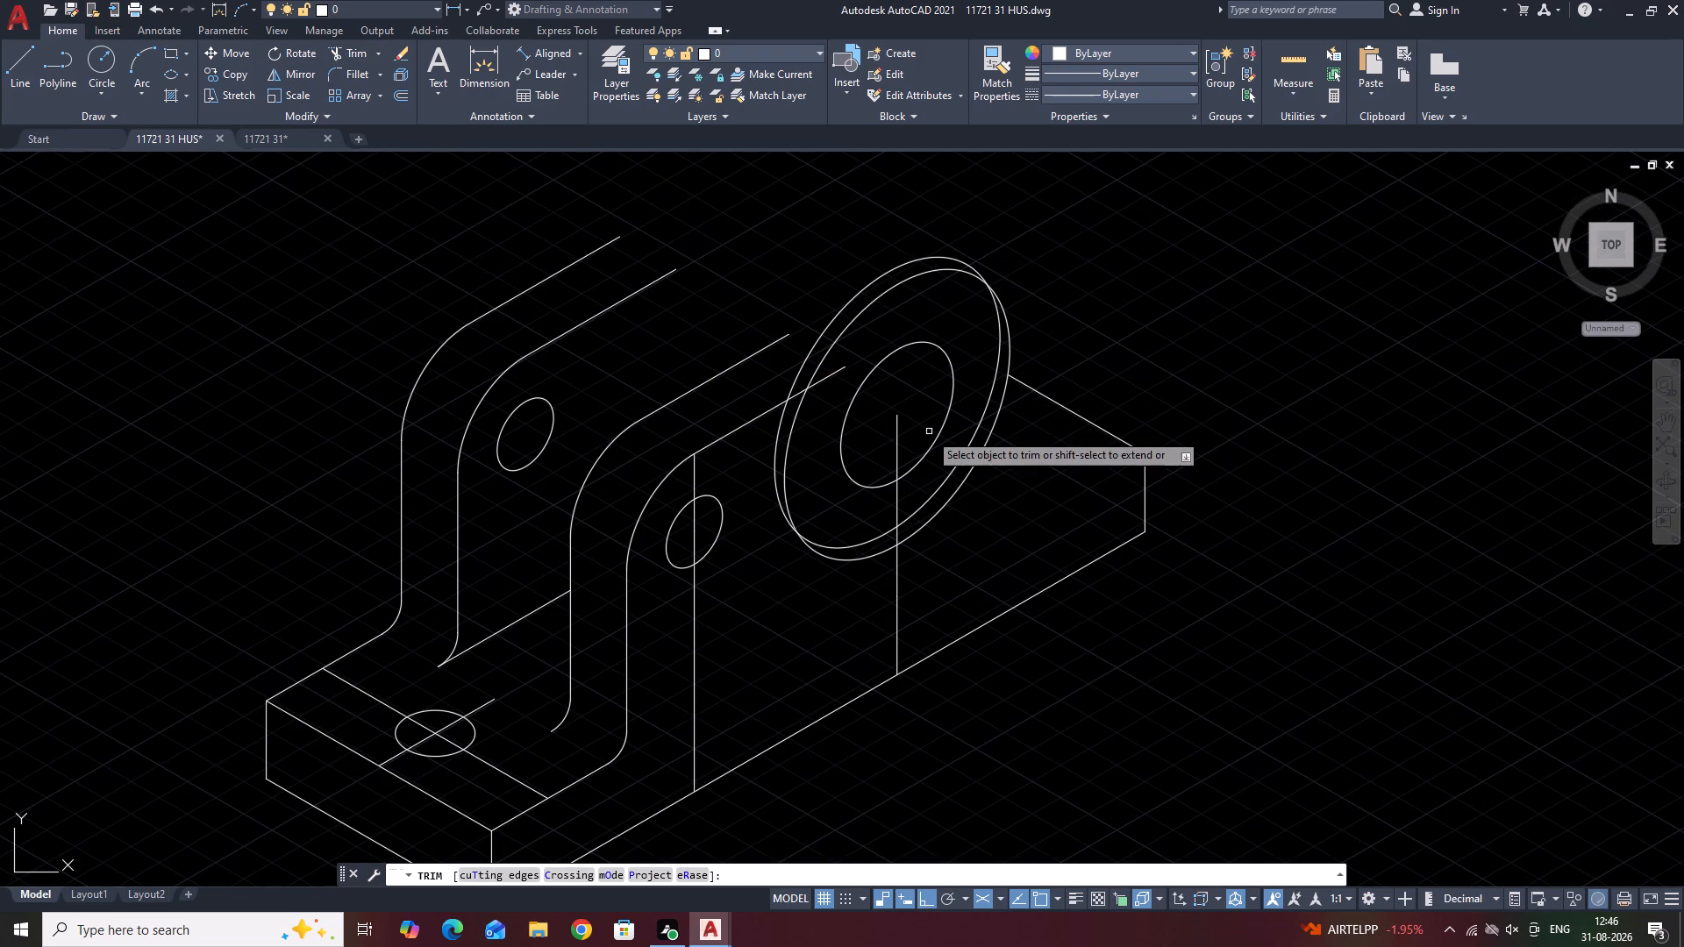
click(832, 377)
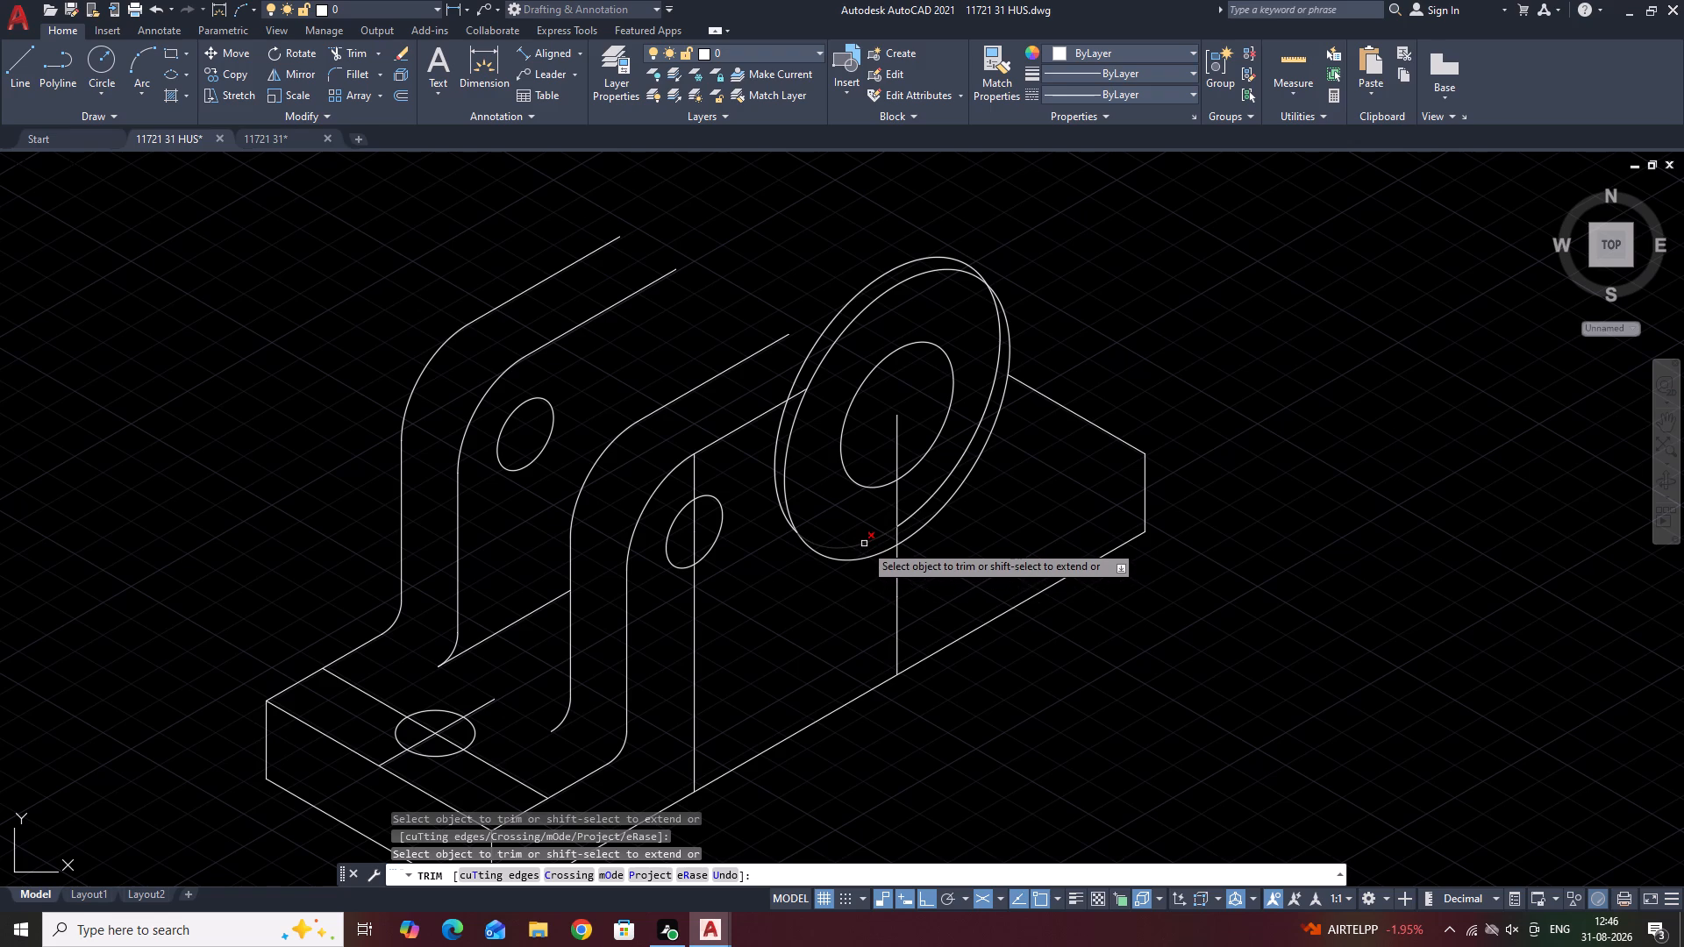
click(864, 544)
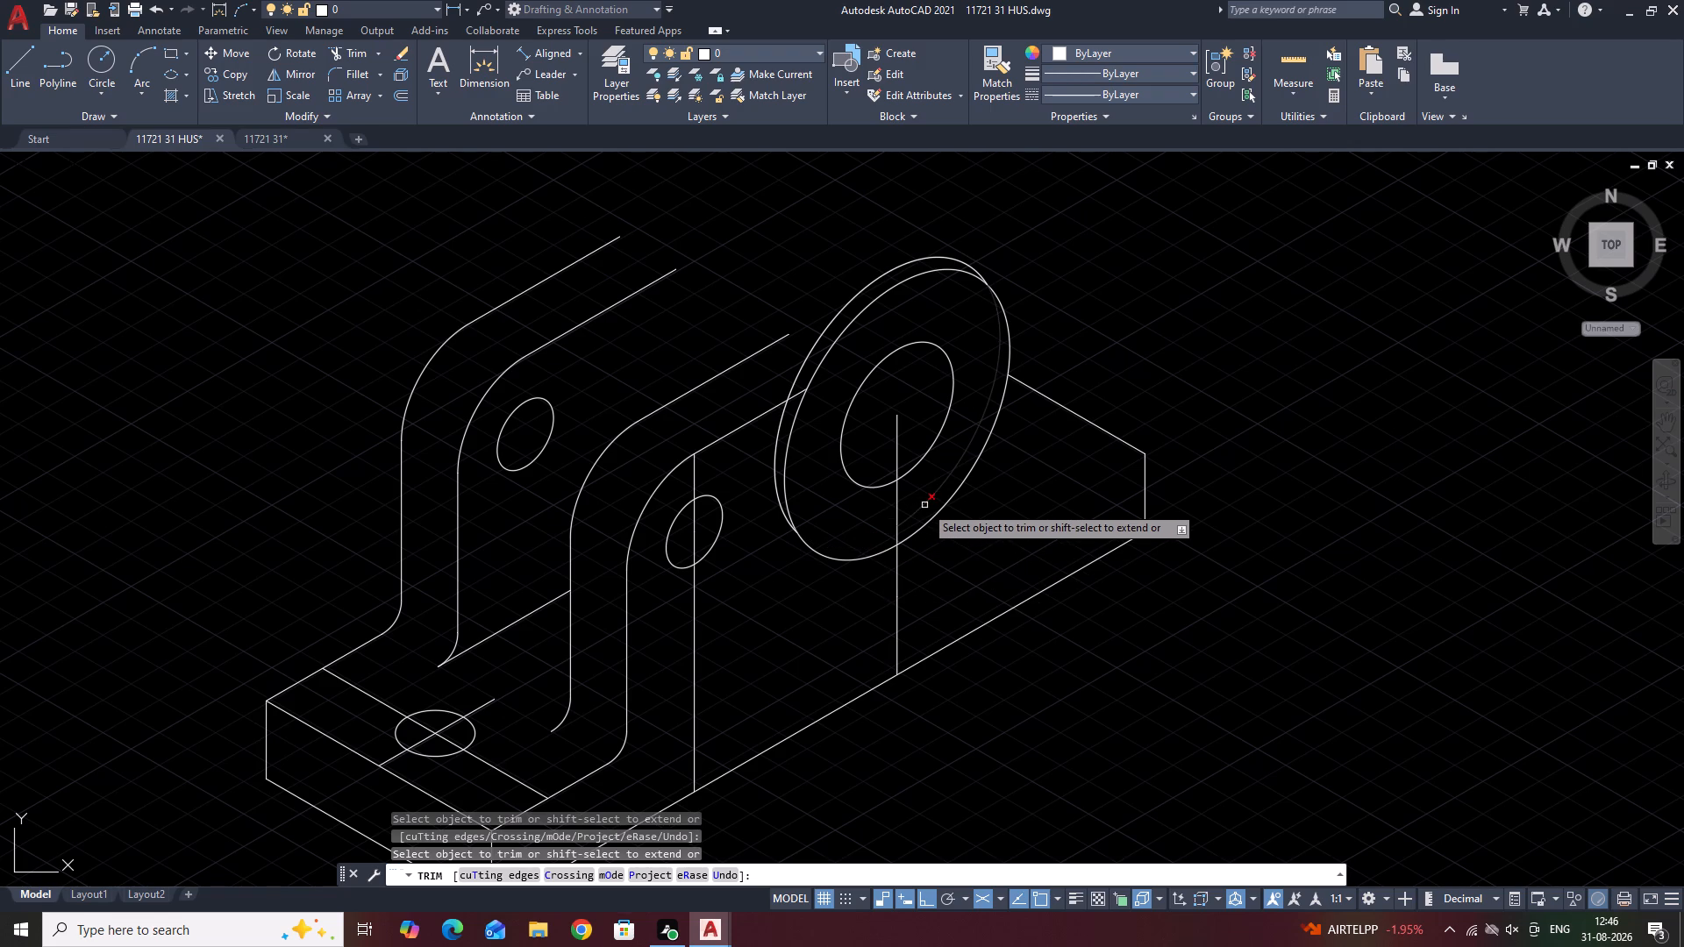
click(924, 505)
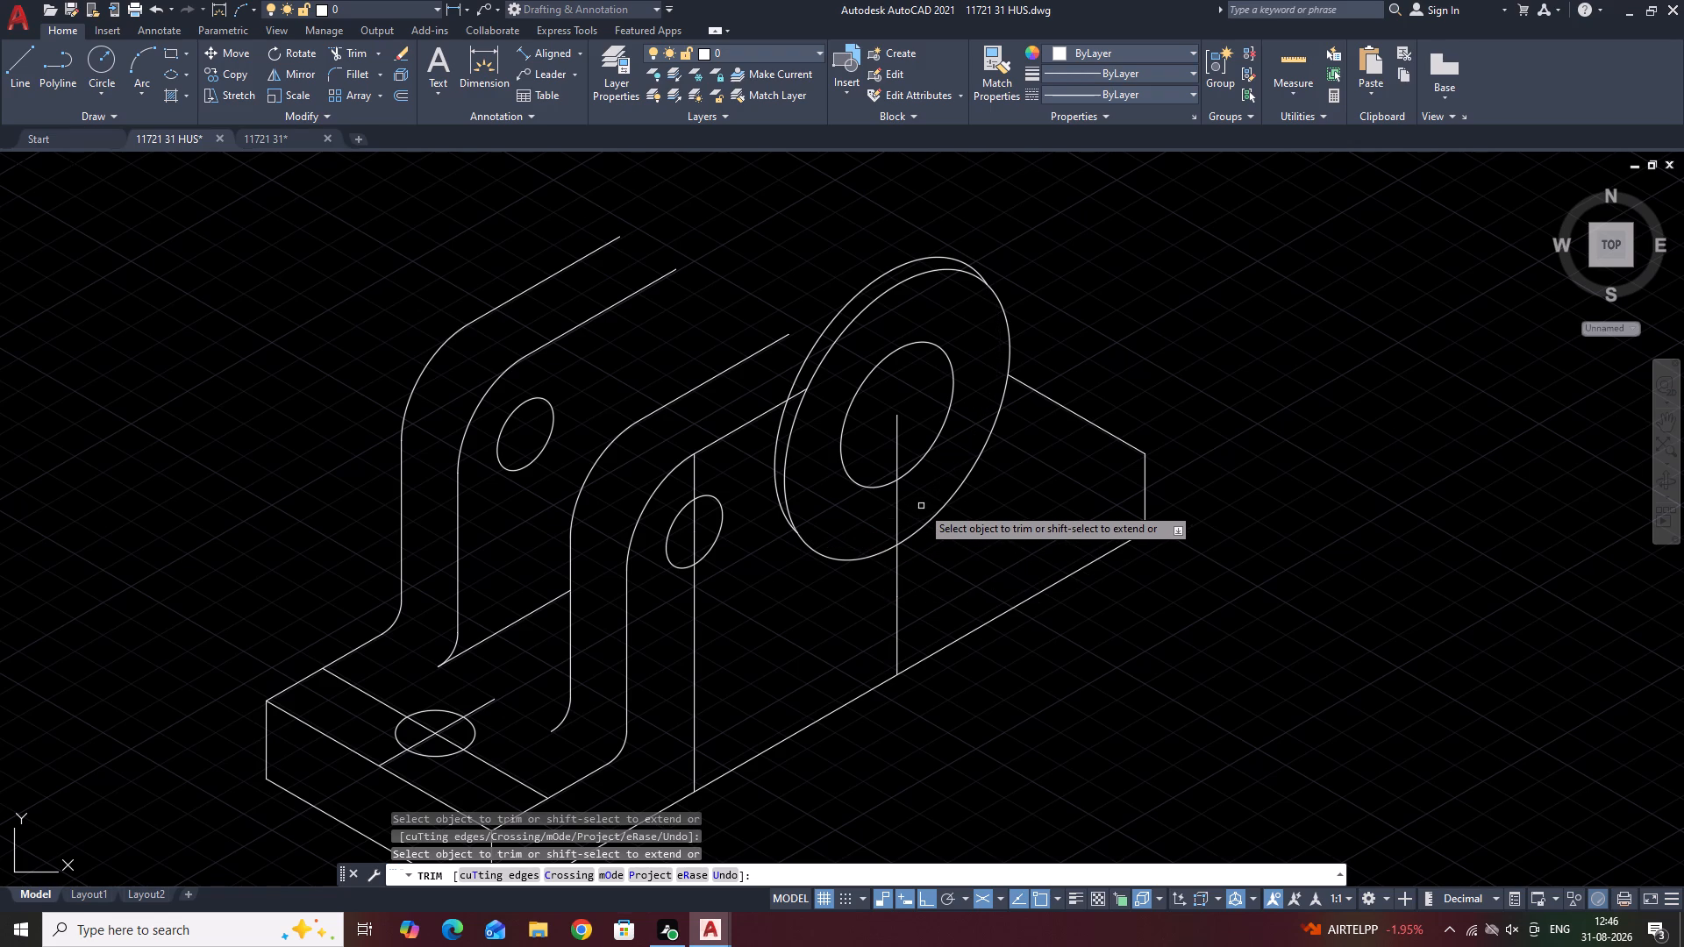
click(823, 331)
scroll(795, 357, up, 1)
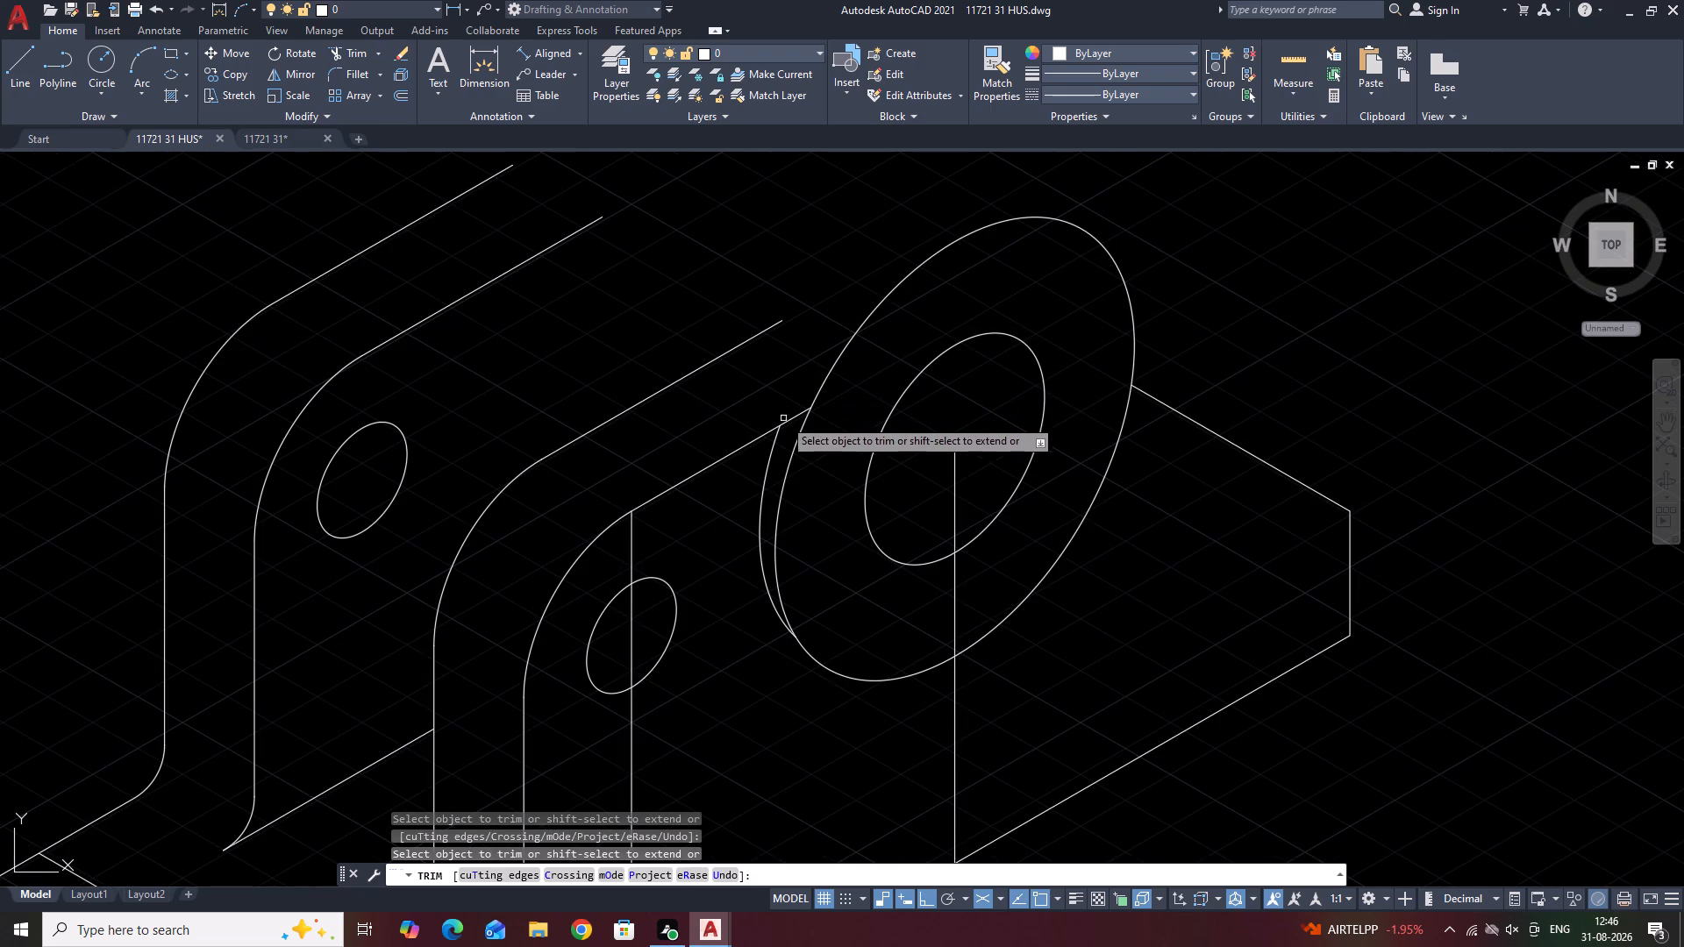
click(789, 419)
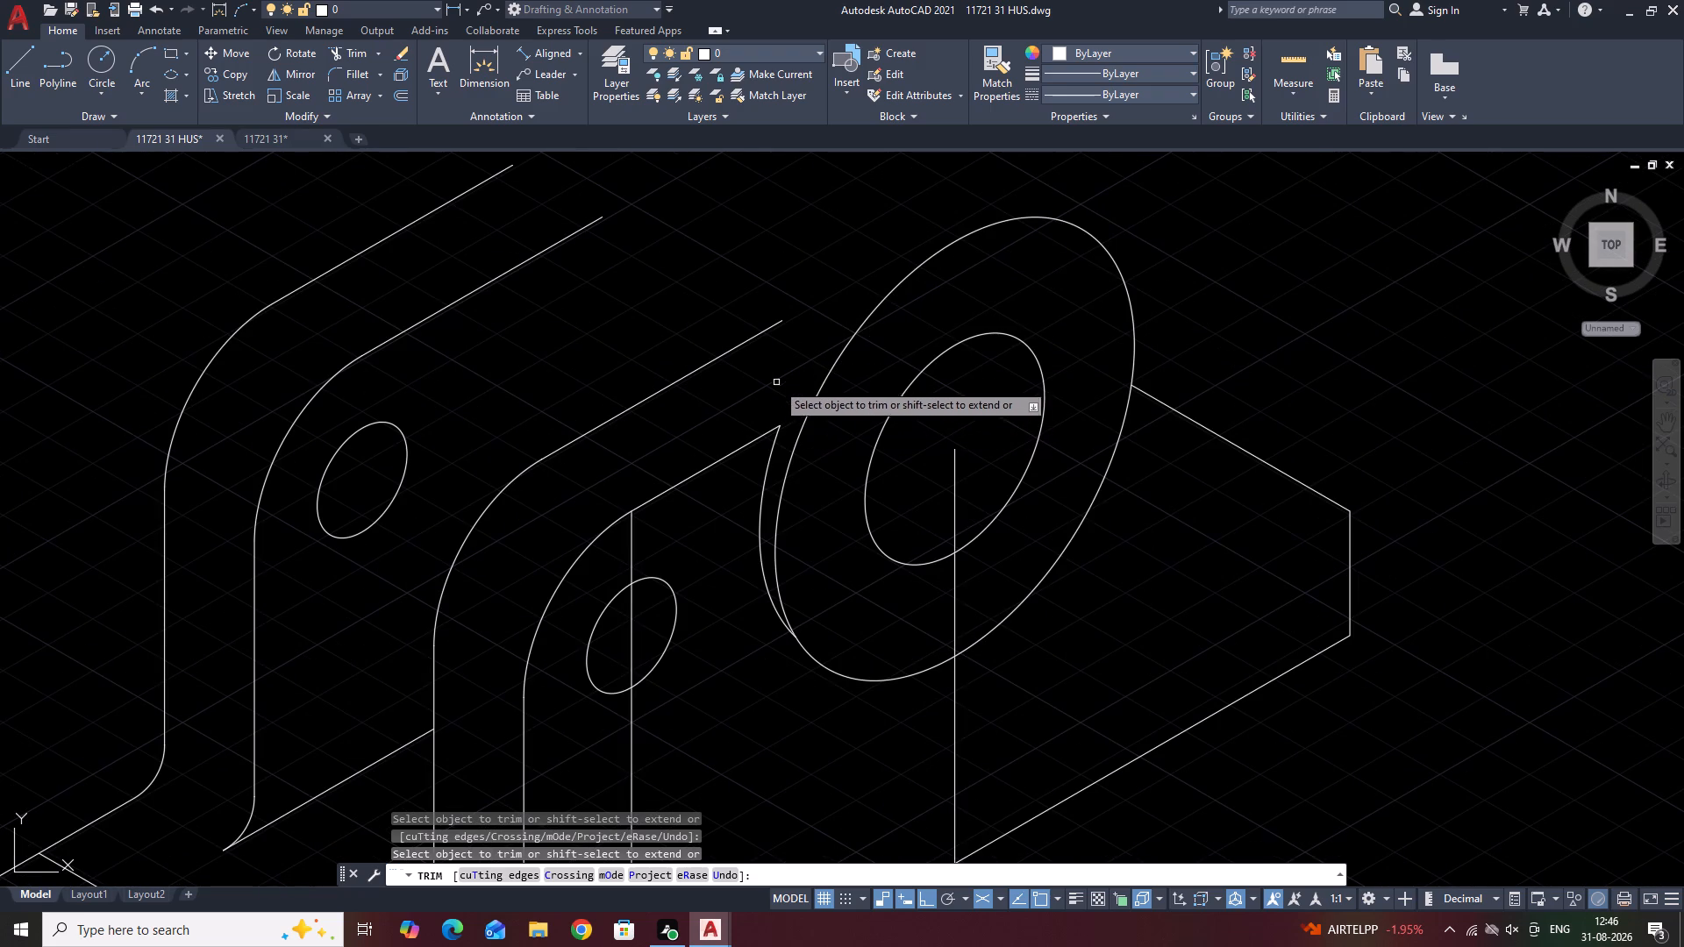
scroll(773, 374, down, 1)
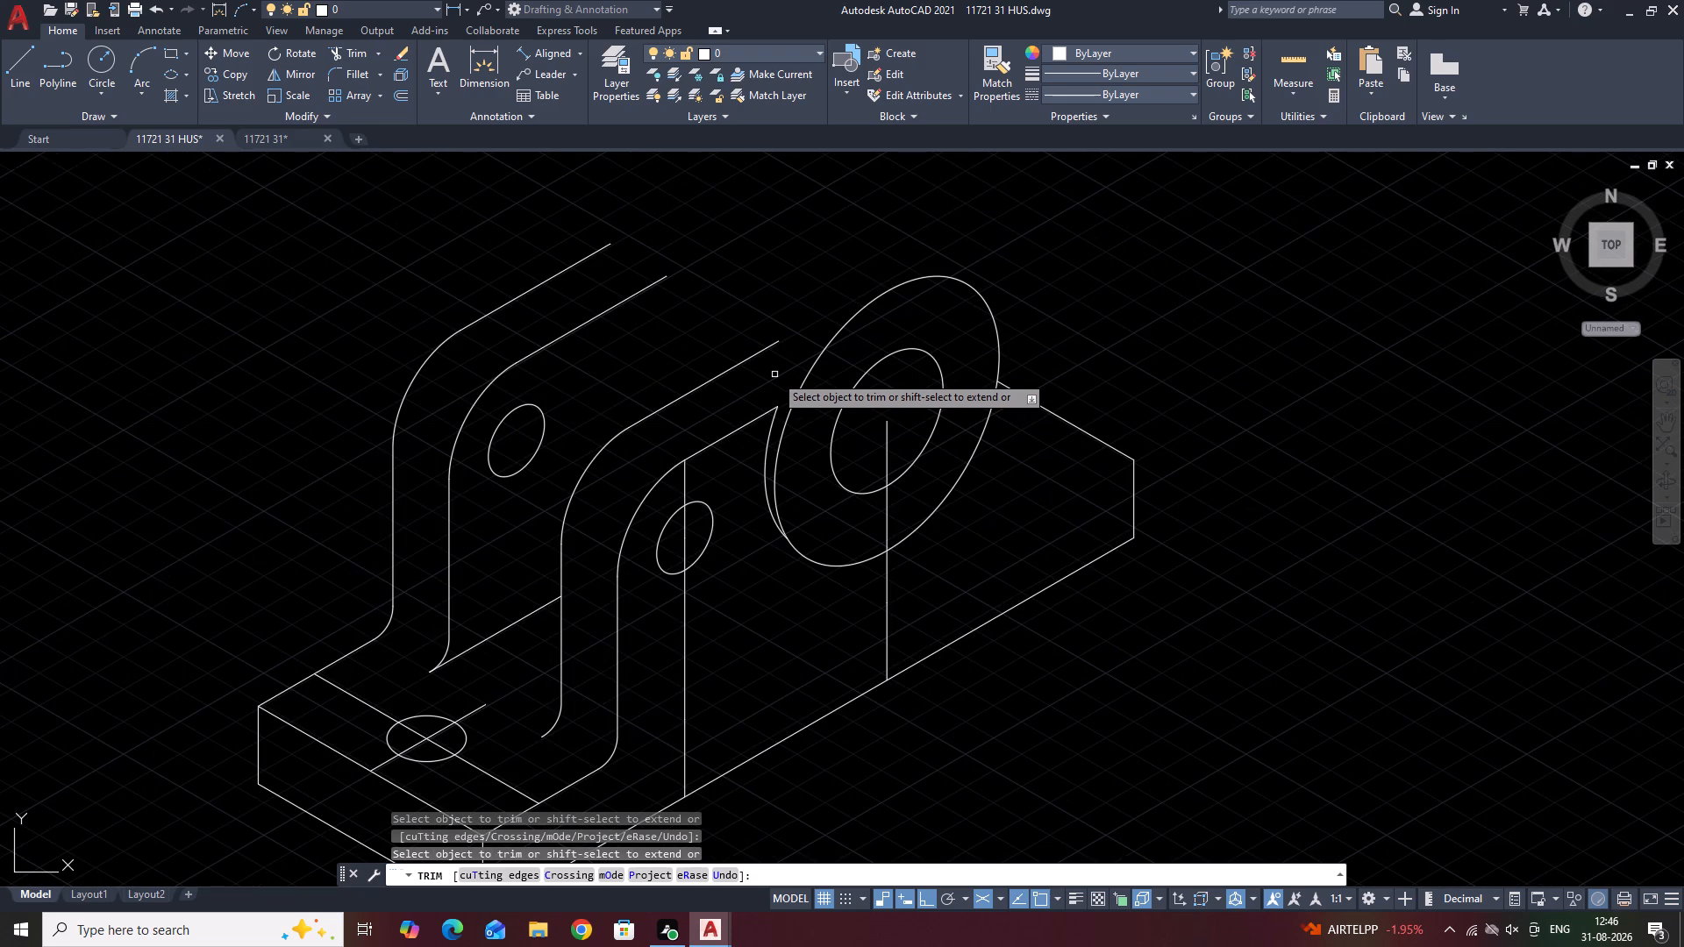
key(Escape)
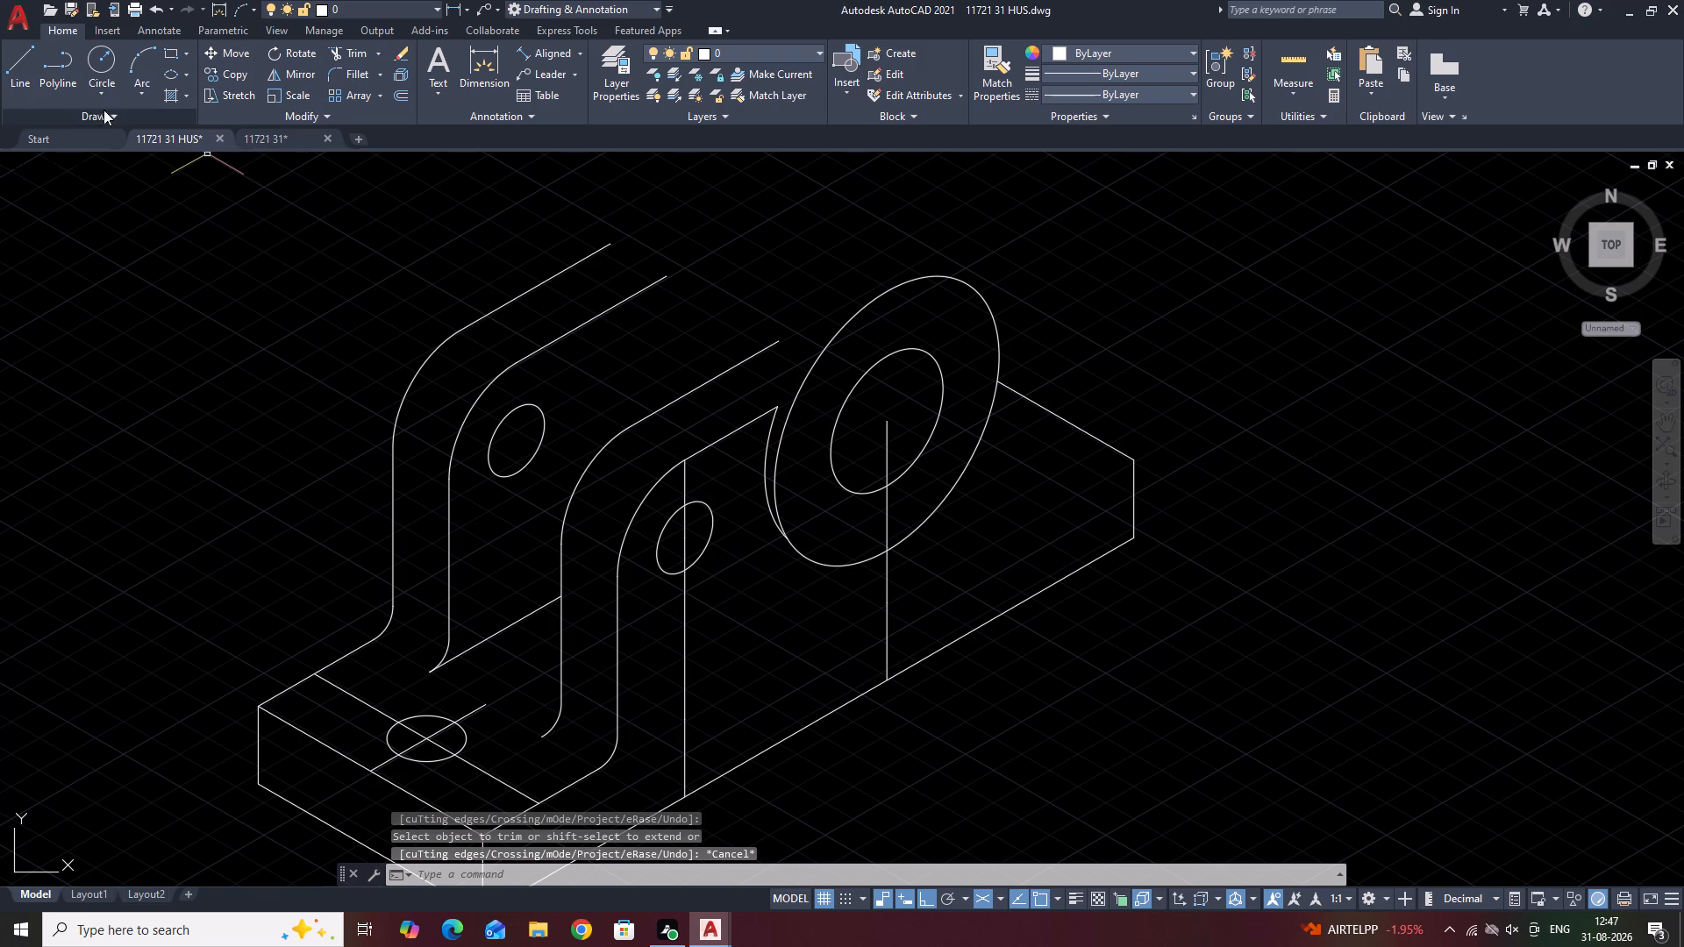
Draw a 25-unit line at 150° from the trimmed end of the near arm's front top edge, where it meets the short arc.
click(16, 59)
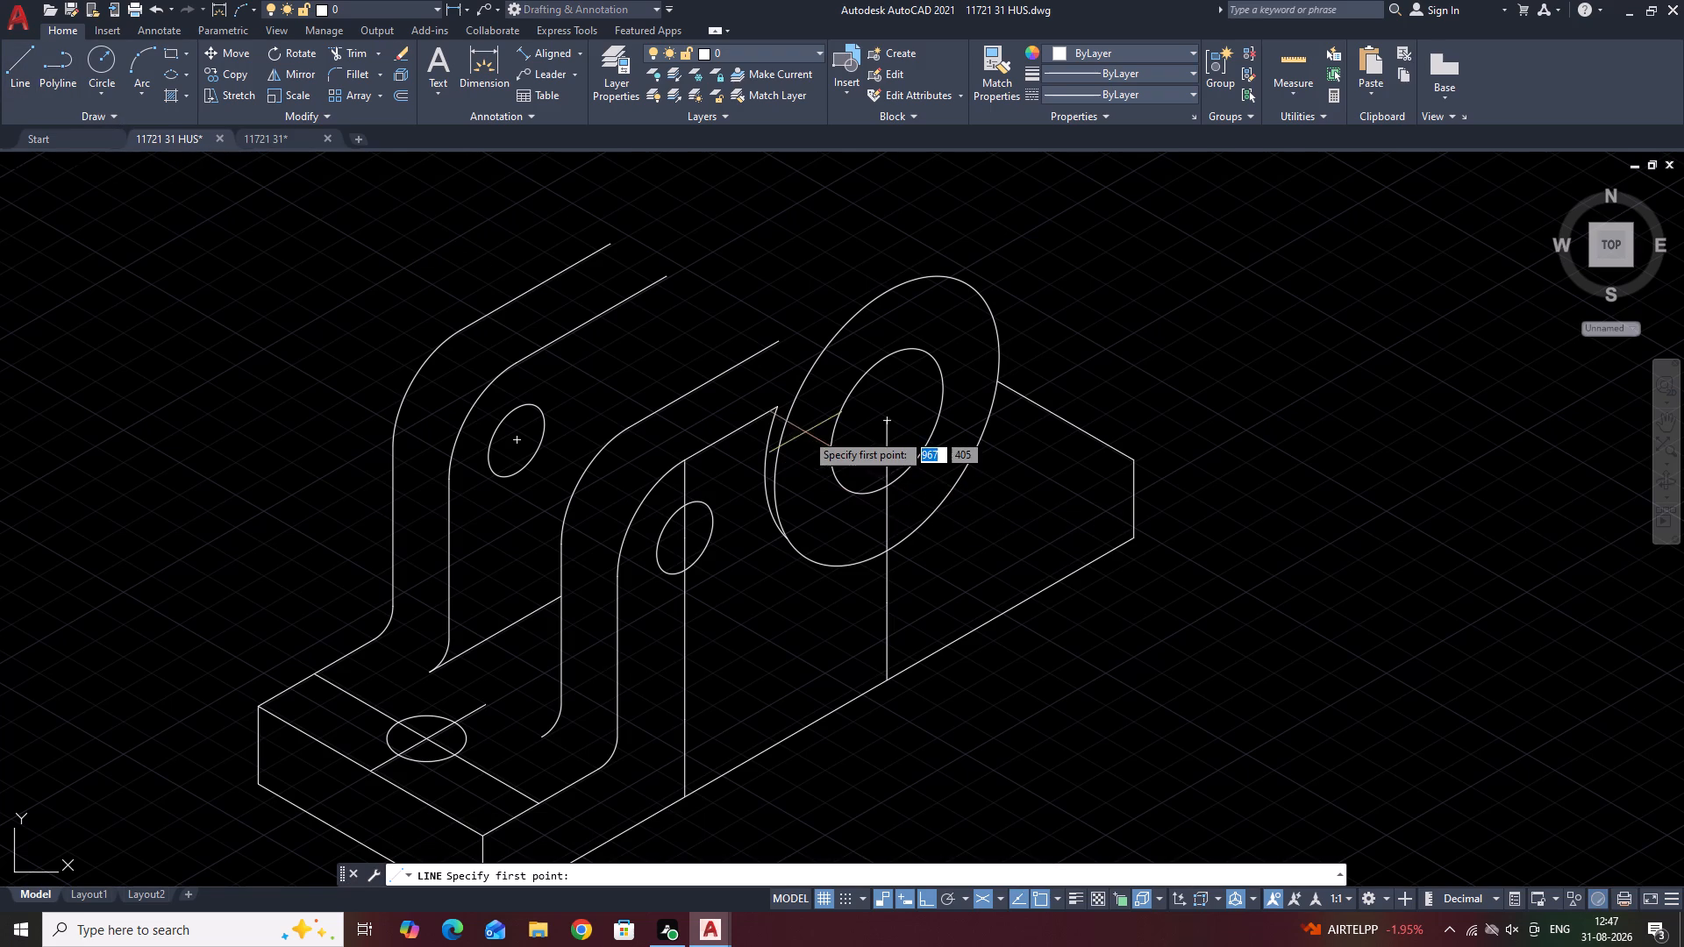
click(774, 404)
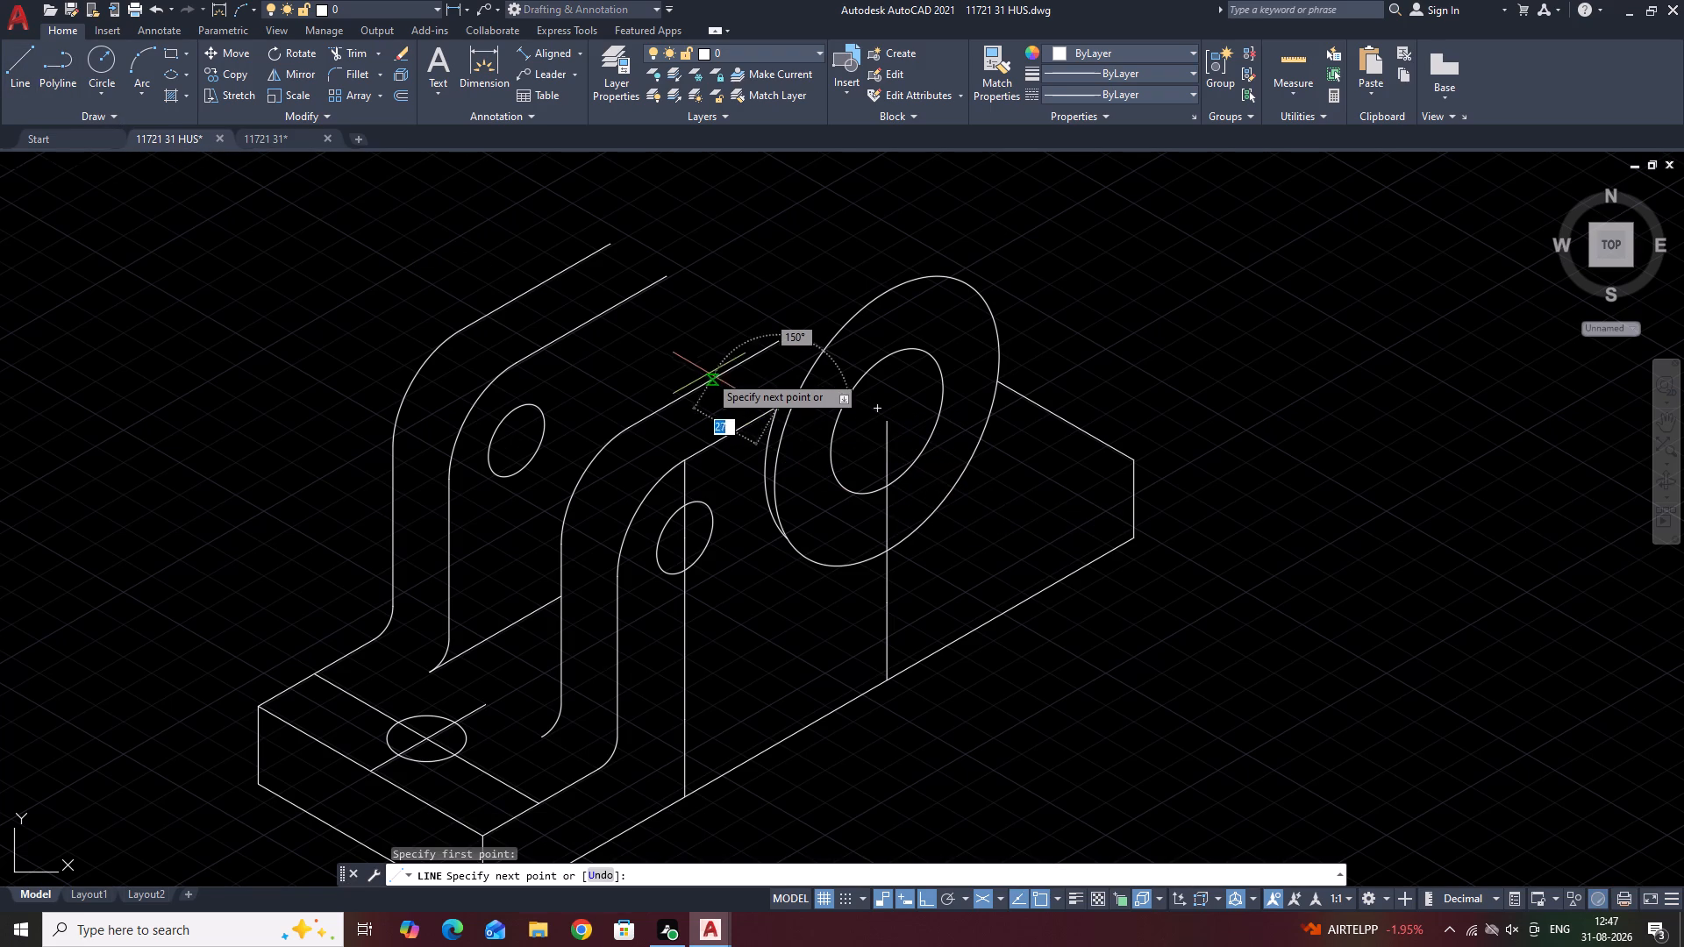
scroll(706, 373, up, 2)
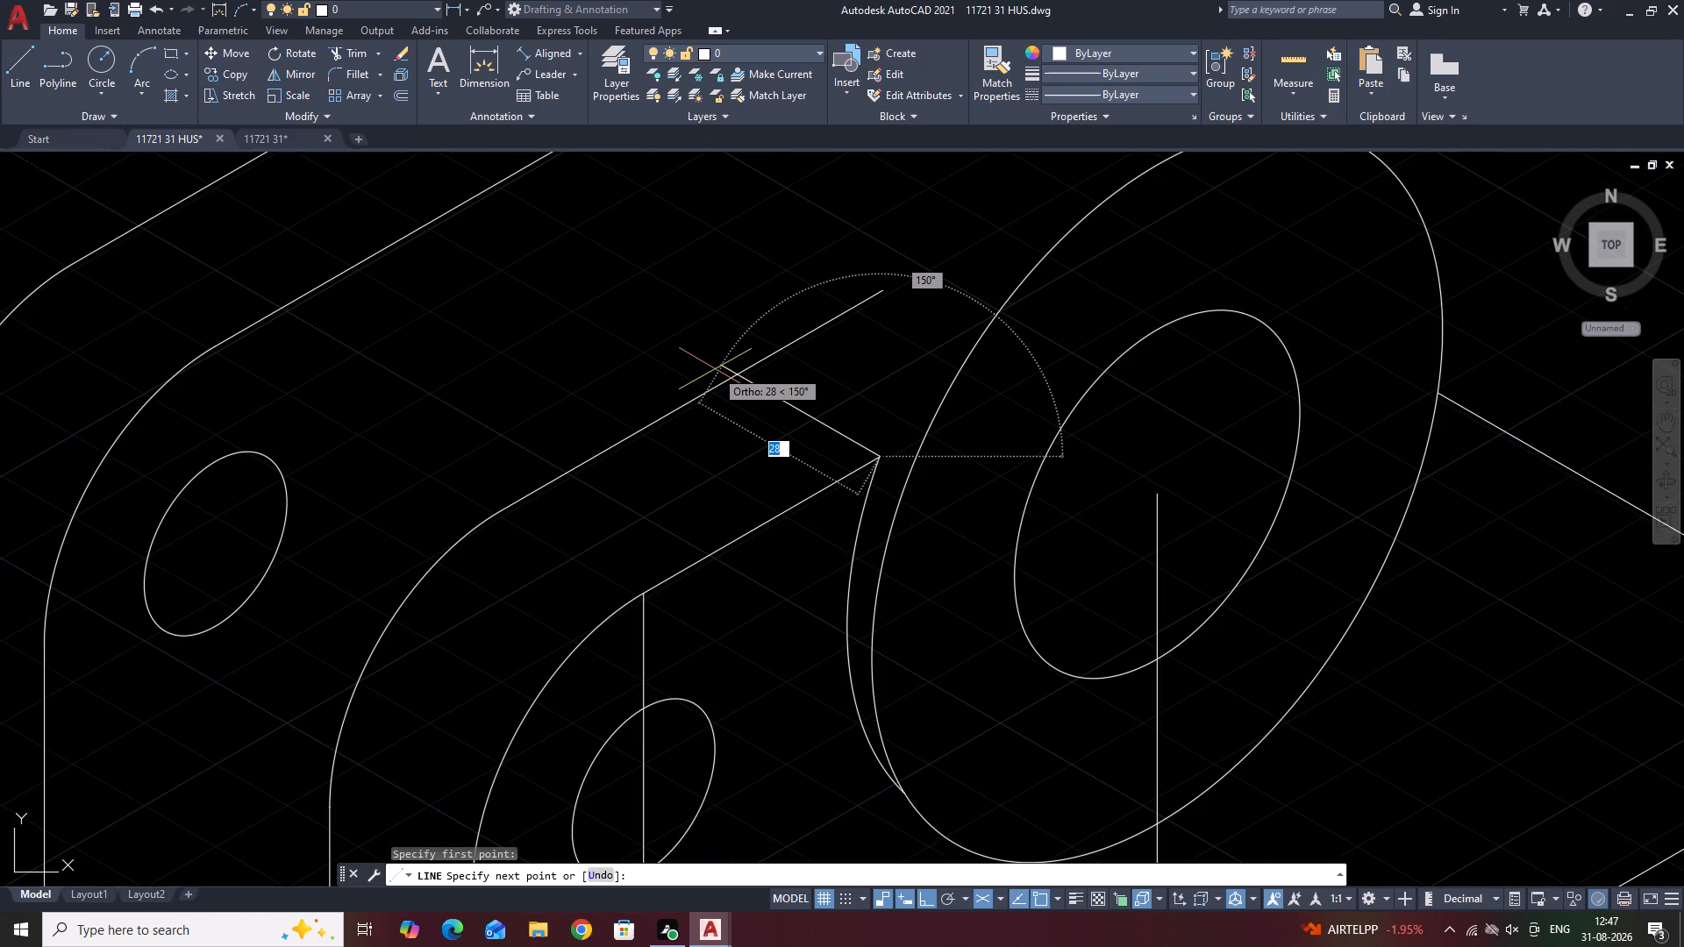
text(25)
key(Return)
key(space)
Trim the part of the near arm's back top edge that projects past the new 25-unit end line.
scroll(715, 369, up, 2)
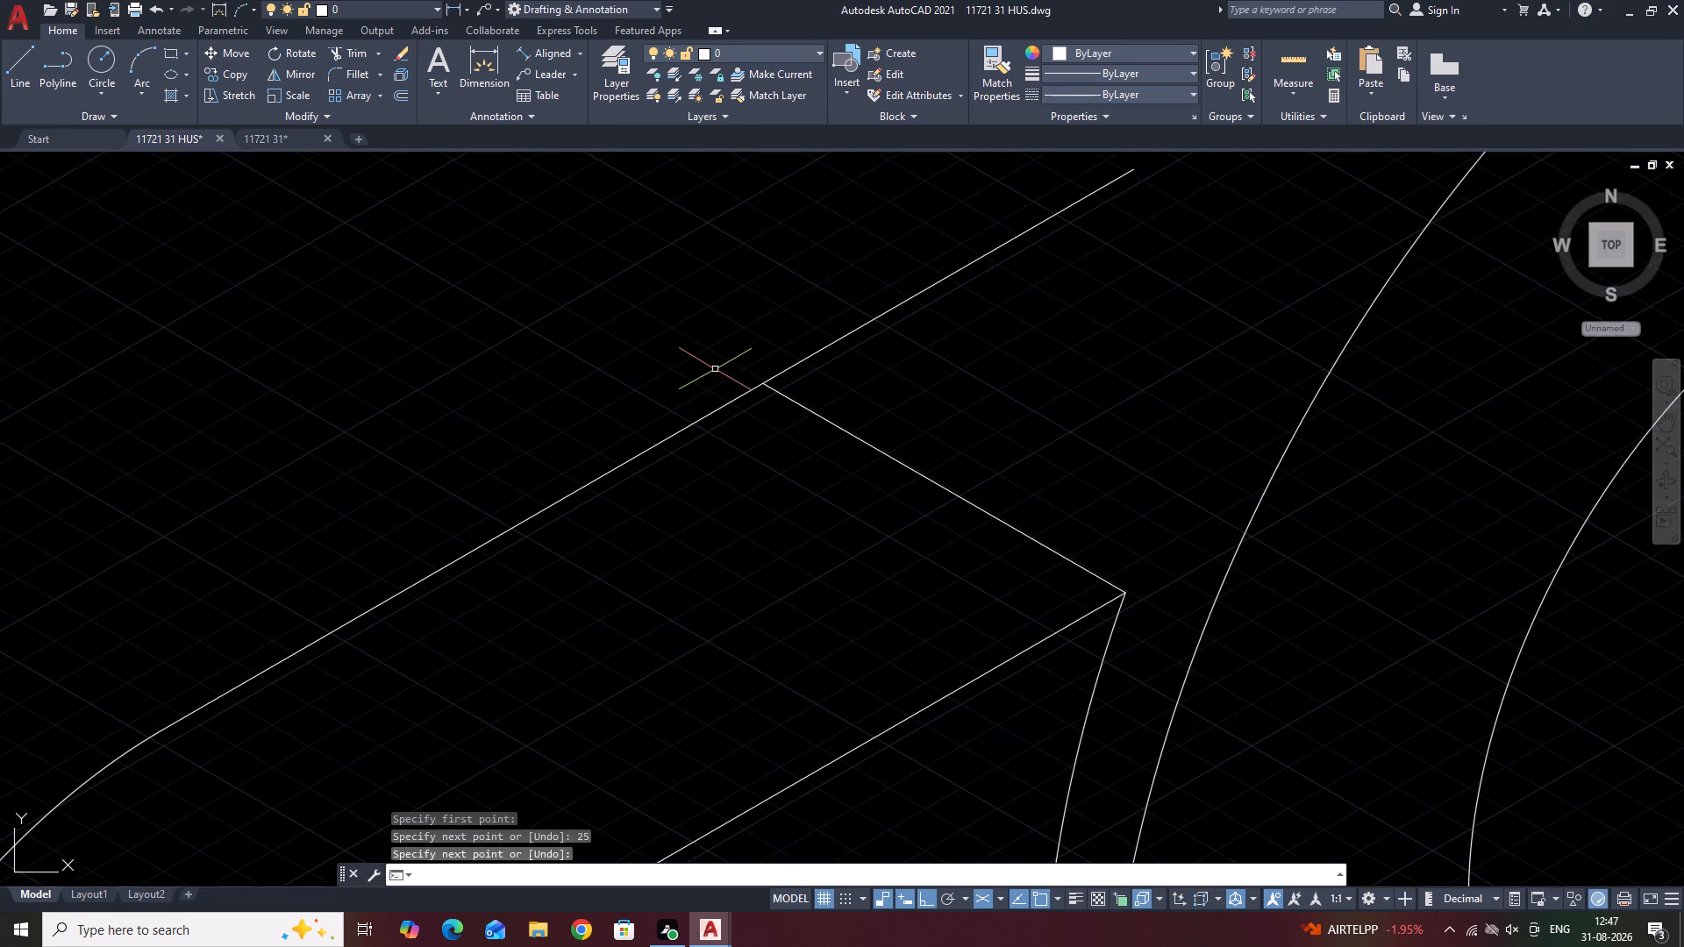
scroll(715, 369, down, 3)
click(353, 49)
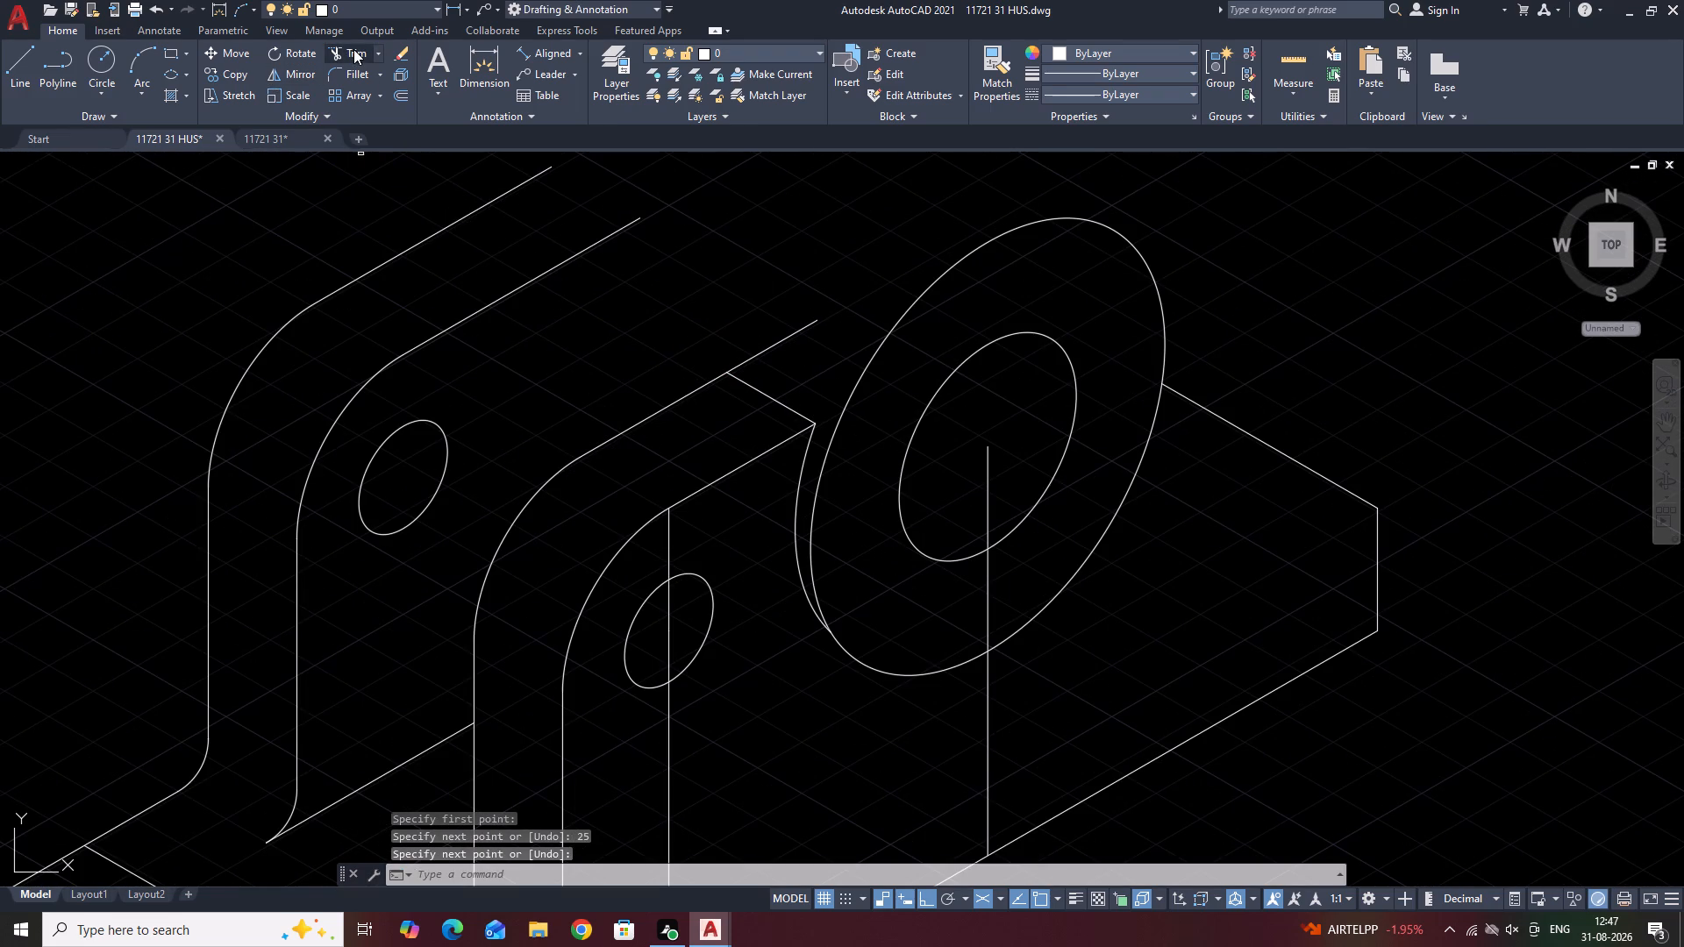
click(757, 353)
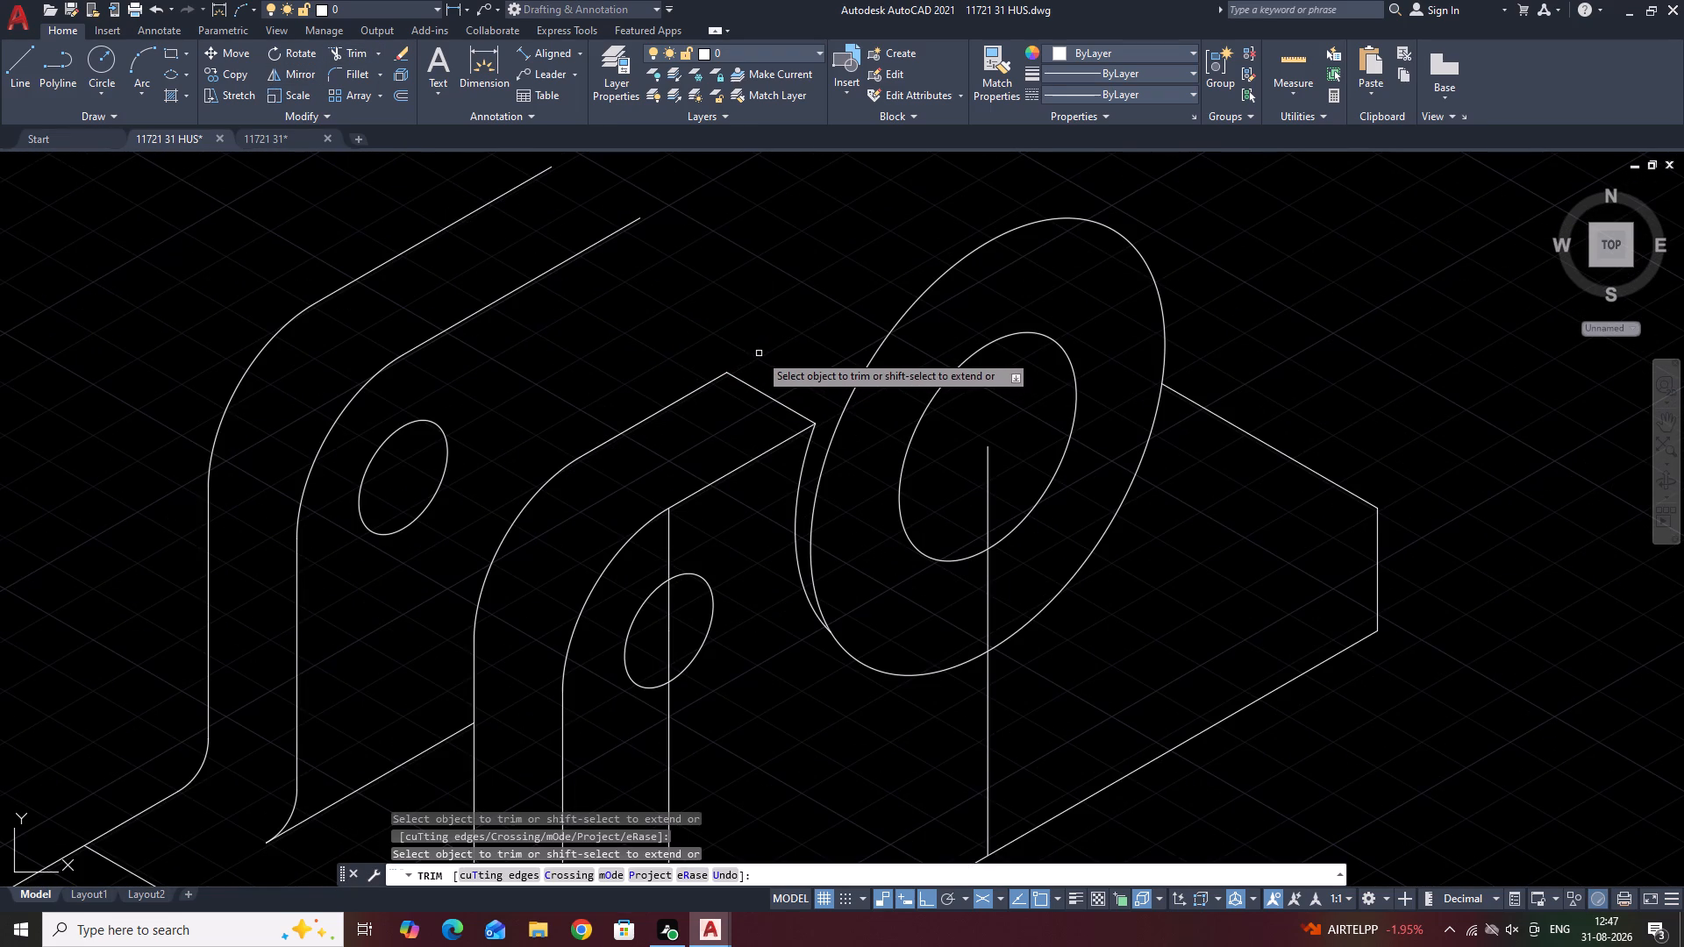
scroll(759, 353, down, 2)
scroll(752, 510, up, 1)
middle_drag(752, 510, 770, 545)
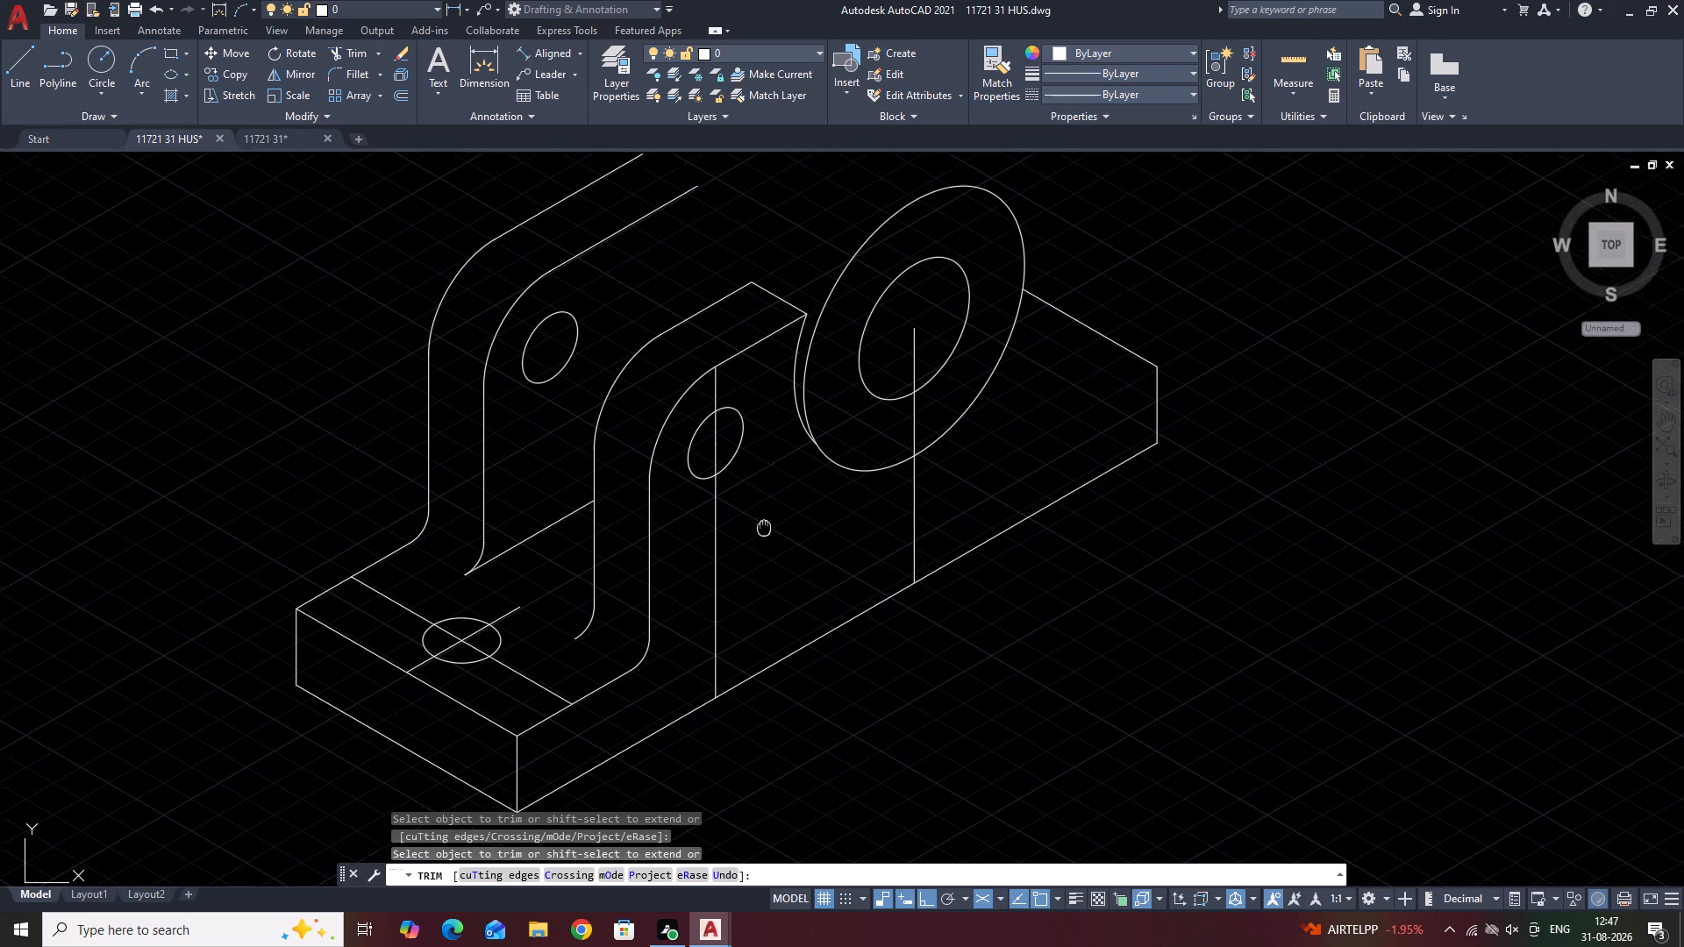
middle_drag(770, 545, 783, 630)
key(space)
Copy the radius 50 isocircle from its centre by 112 units at 150°, back toward the far arm.
scroll(793, 566, down, 1)
middle_drag(793, 566, 795, 636)
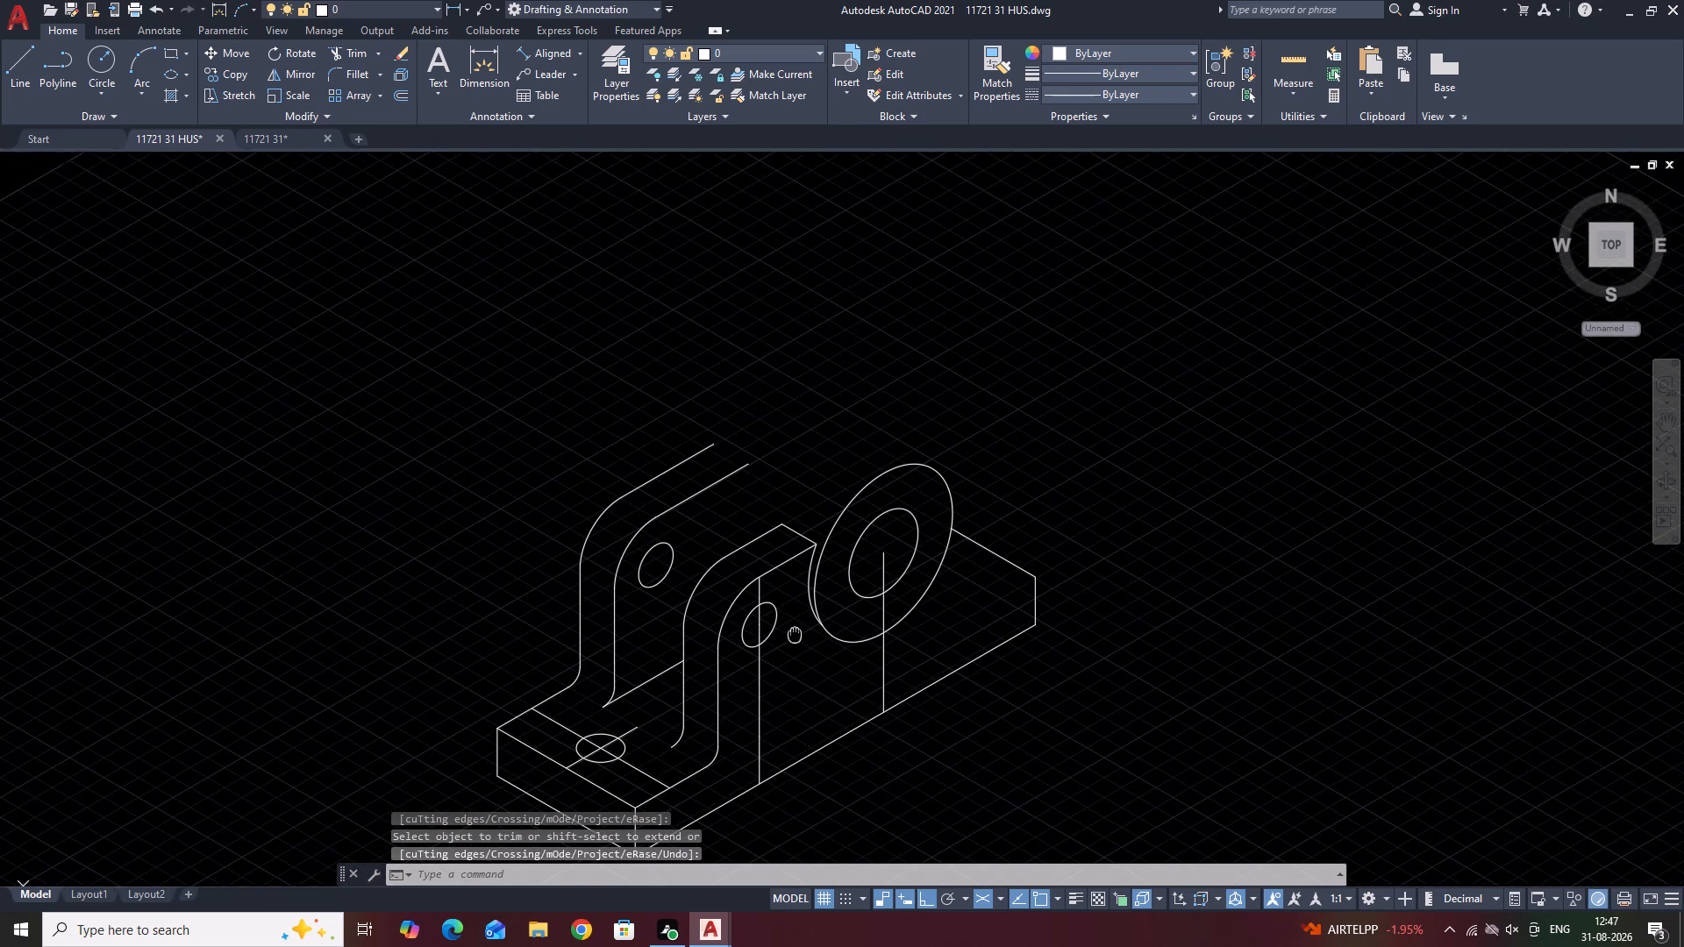
middle_drag(795, 636, 794, 639)
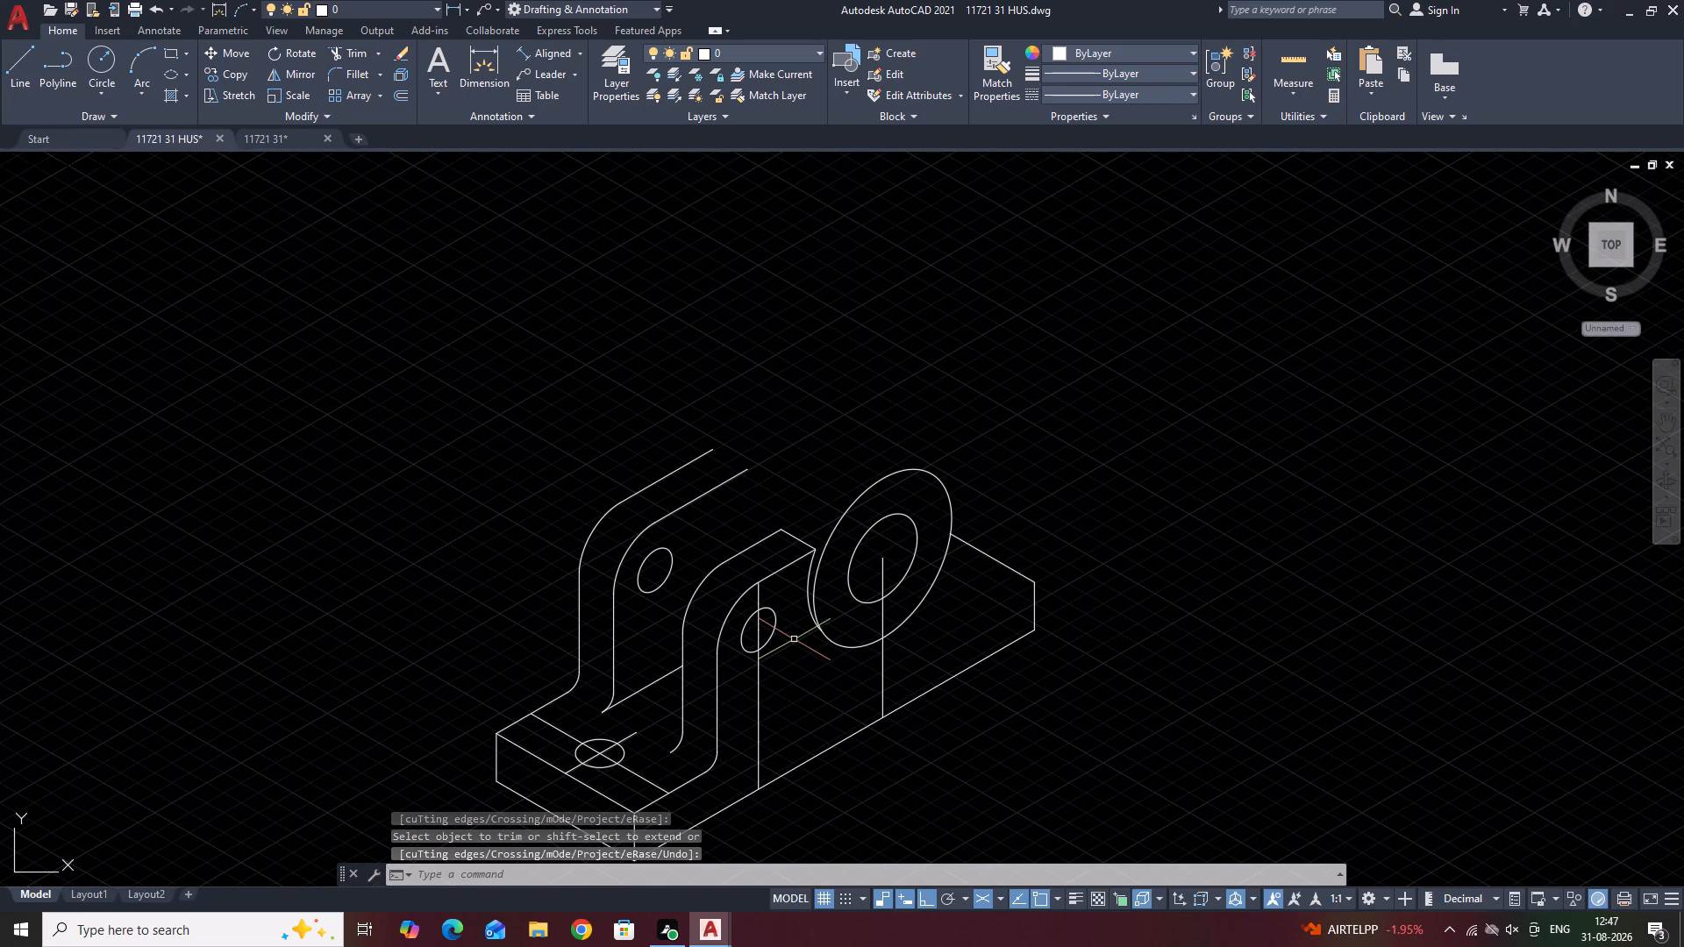
click(887, 475)
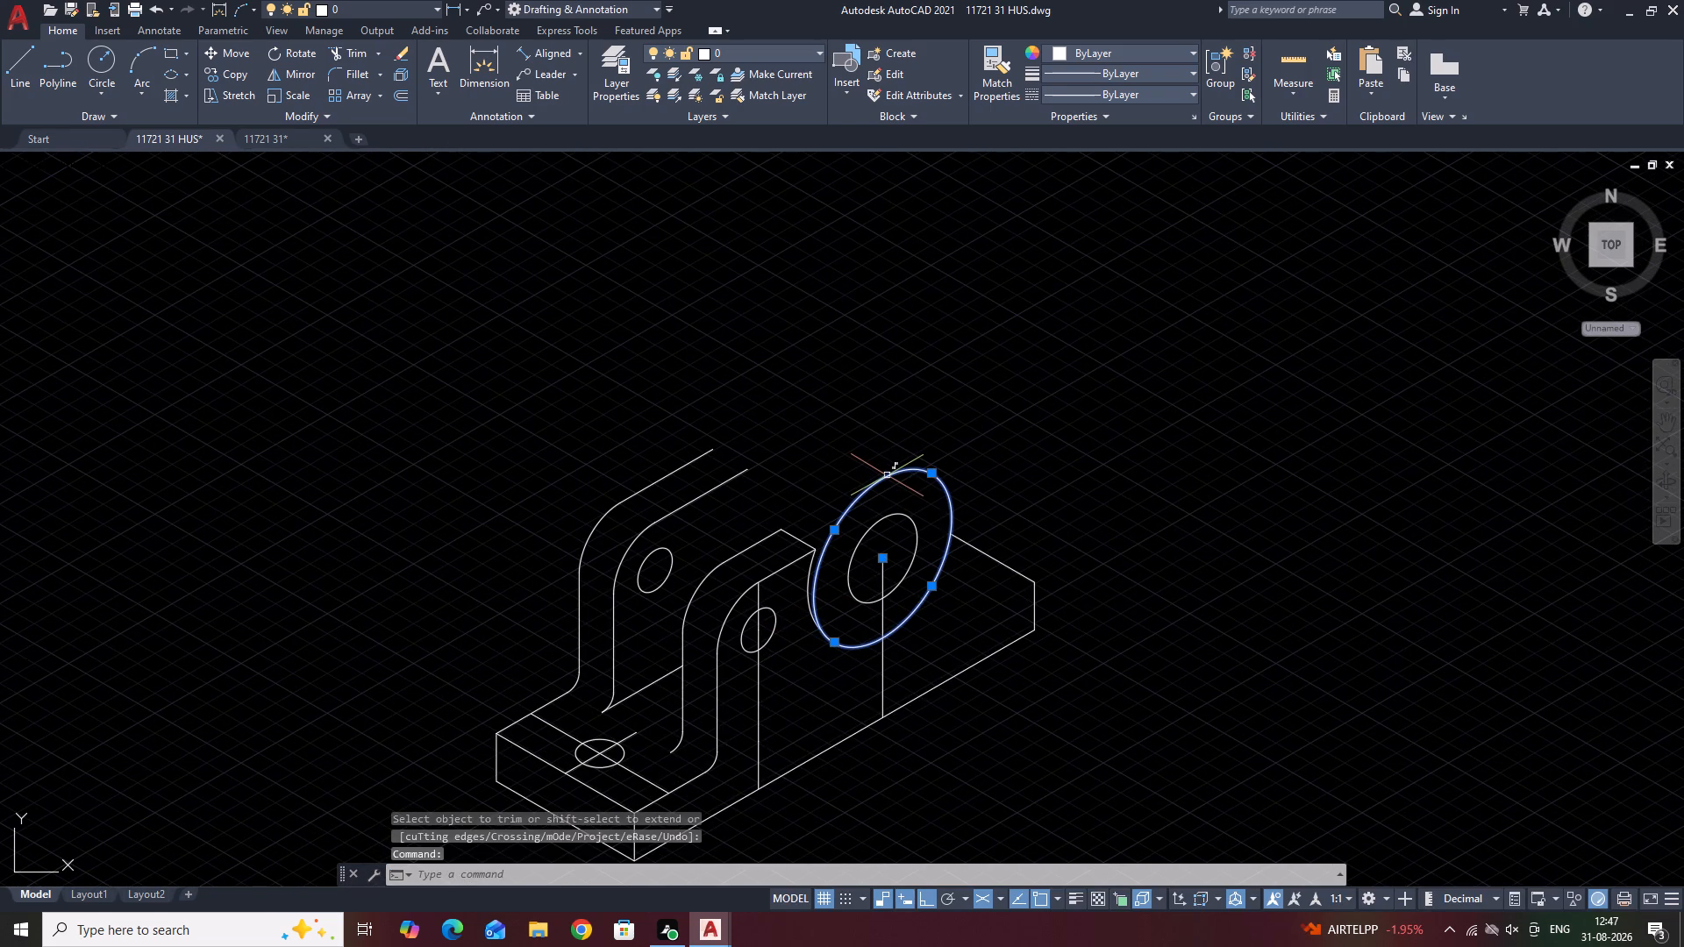
right_click(887, 475)
click(942, 621)
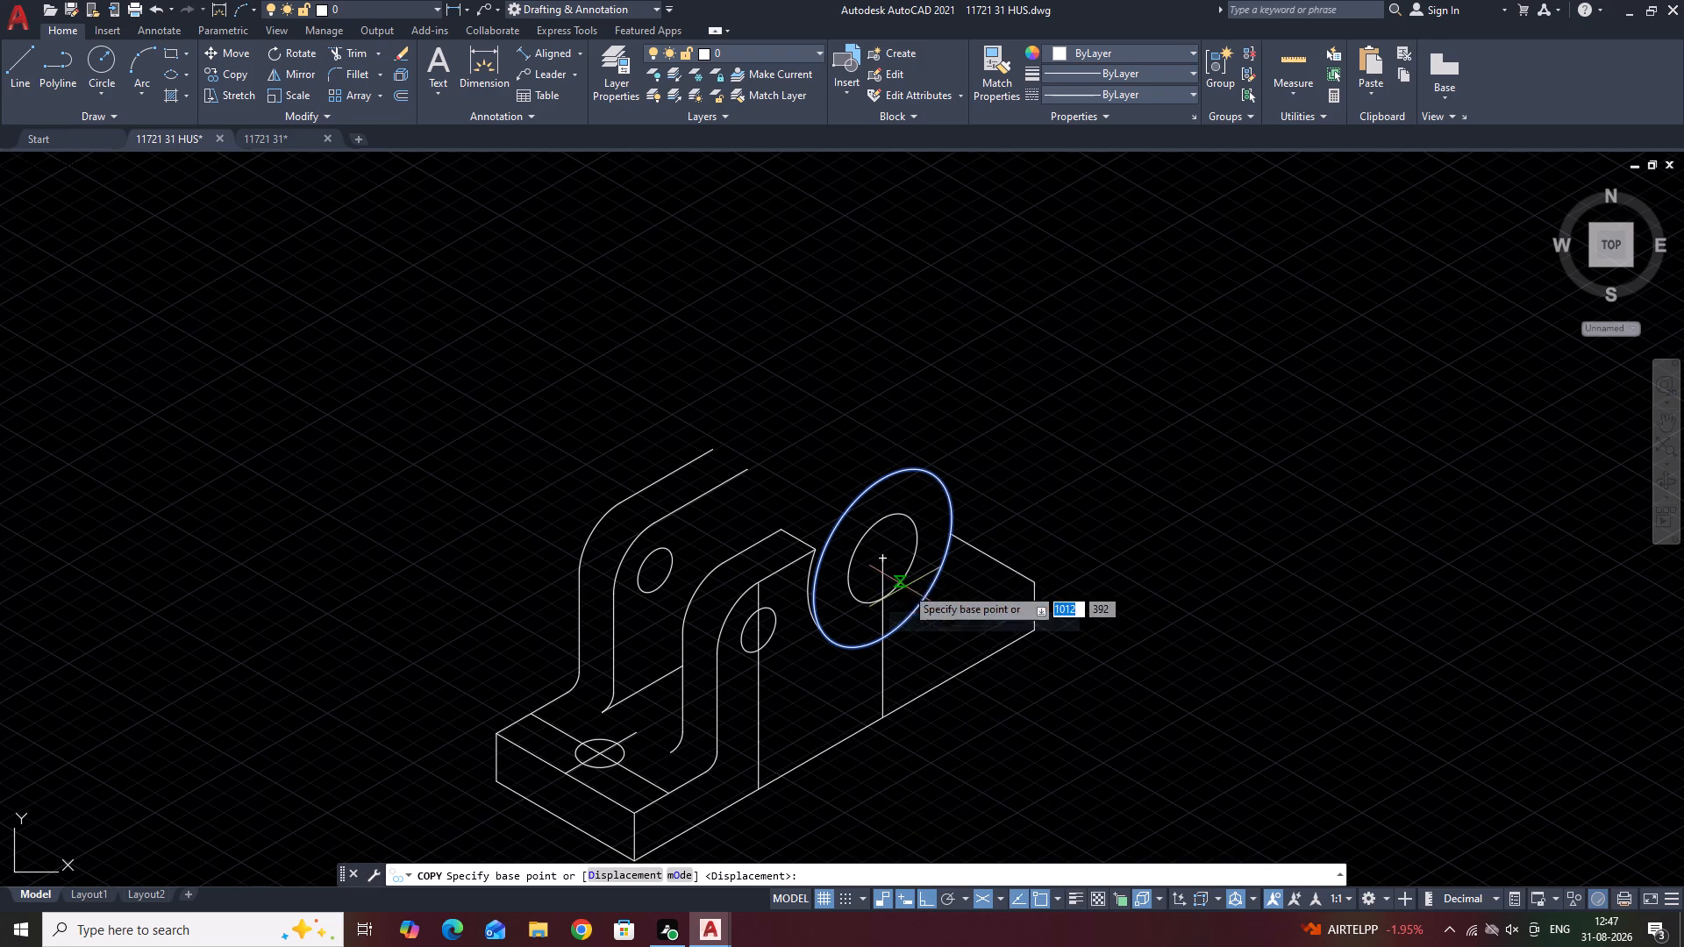
click(884, 559)
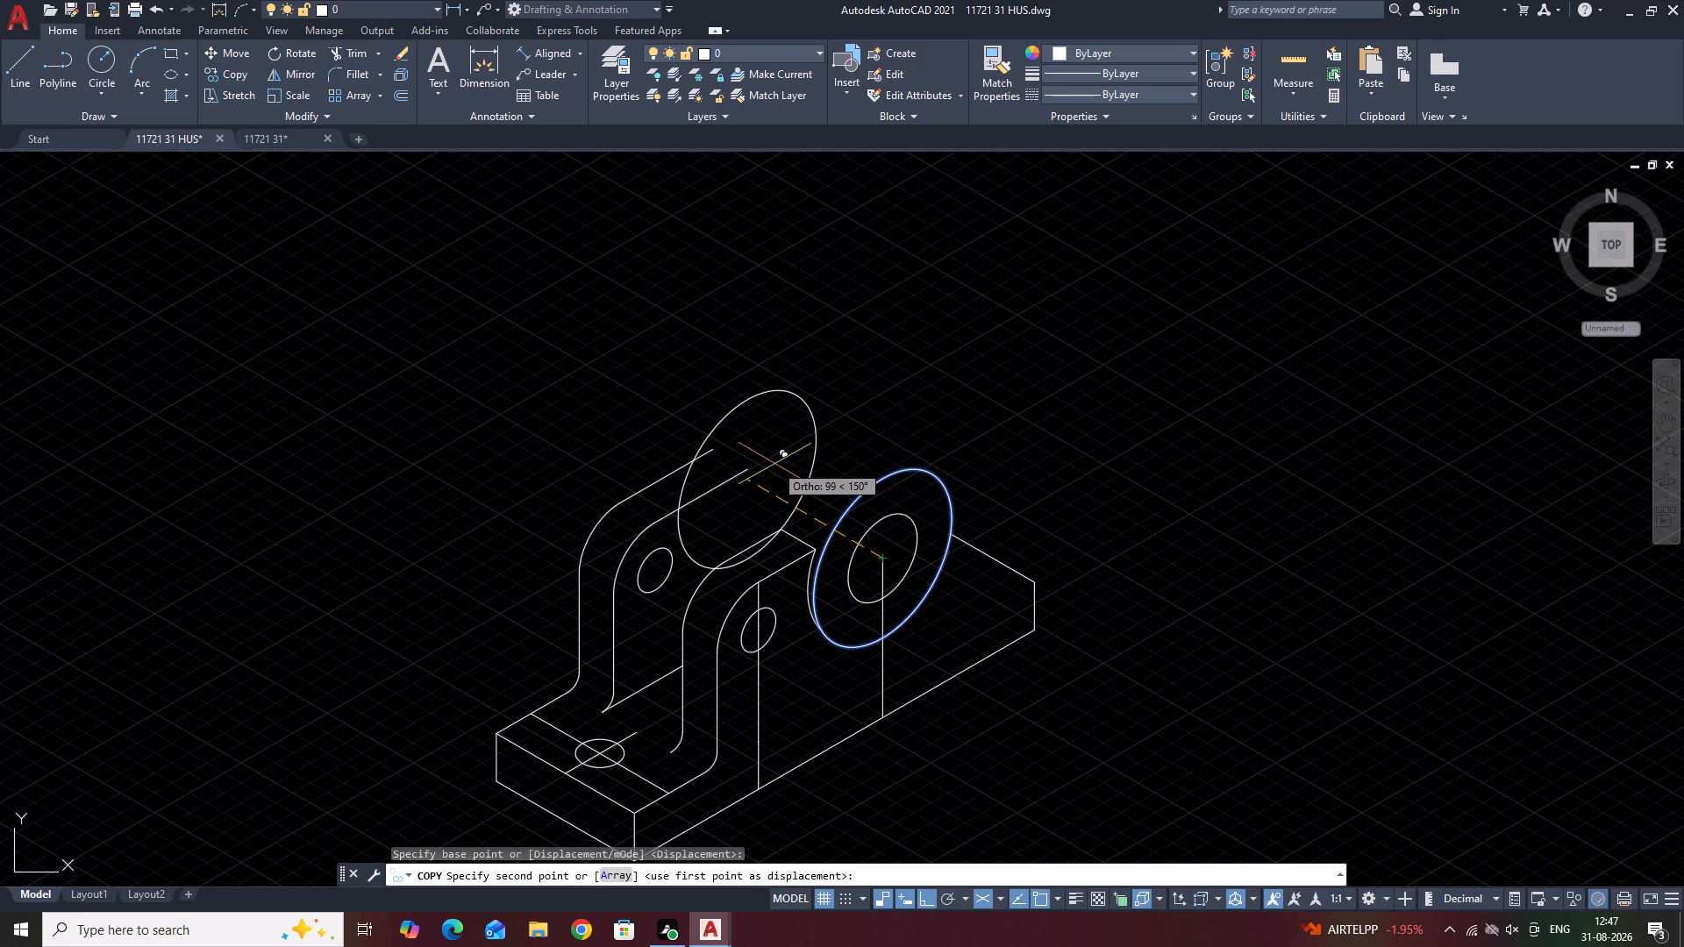
text(112)
key(Return)
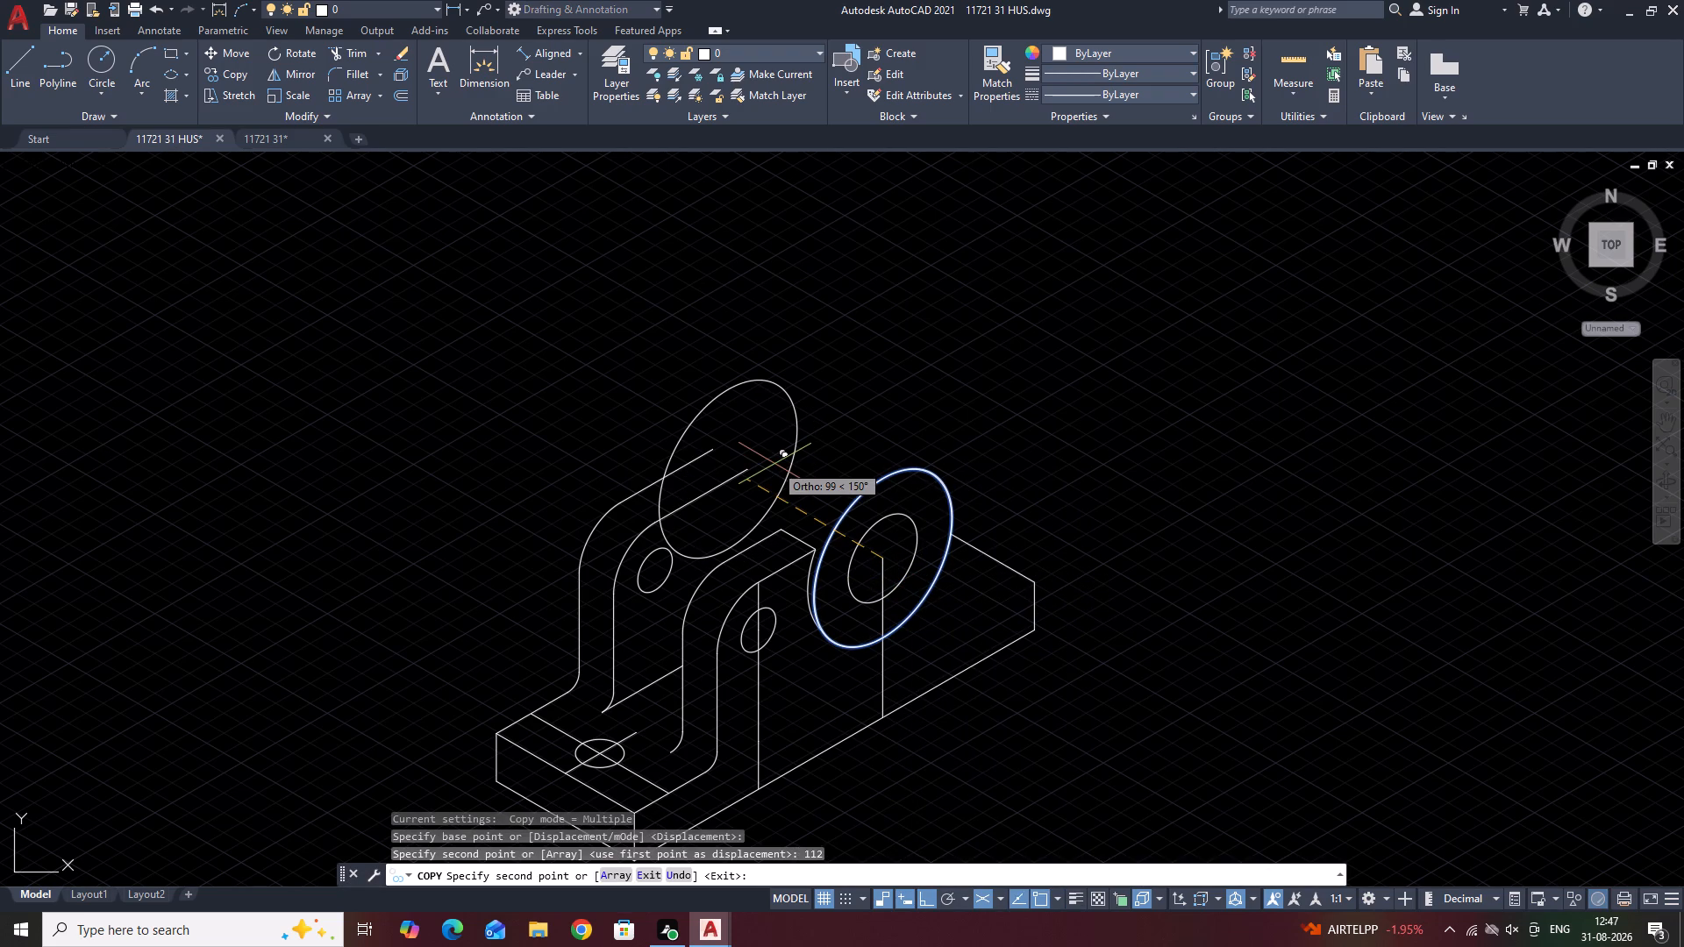
key(space)
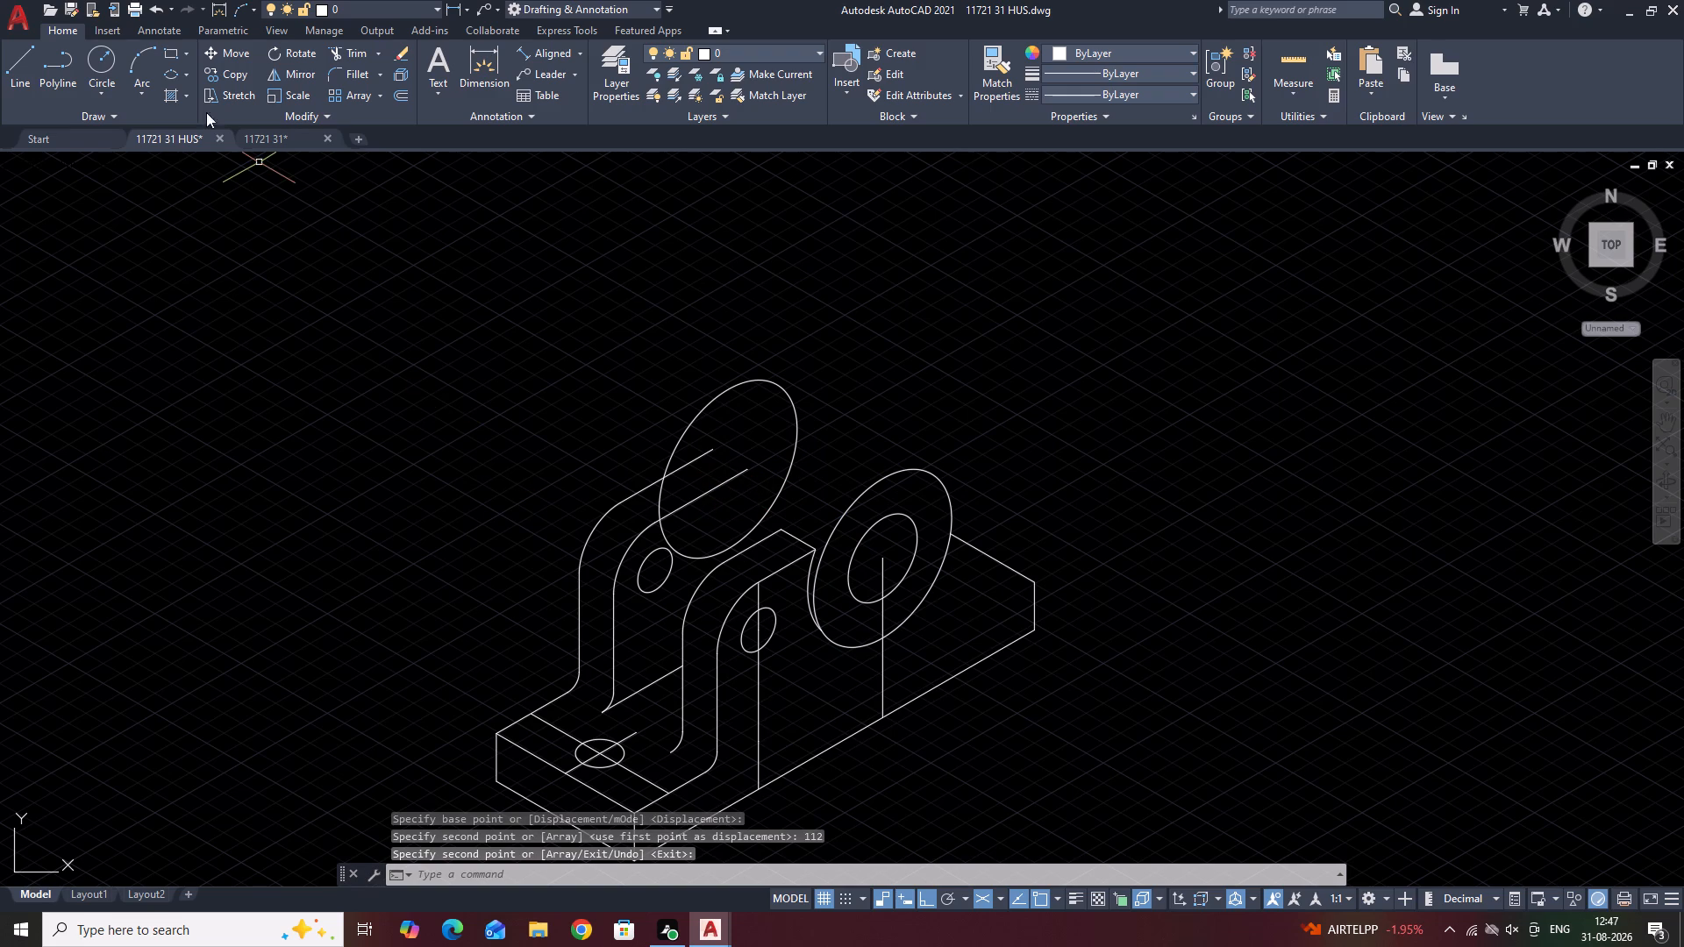
Draw the boss's upper side edge as a line joining the upper quadrants of the rear and front radius 50 isocircles.
click(15, 56)
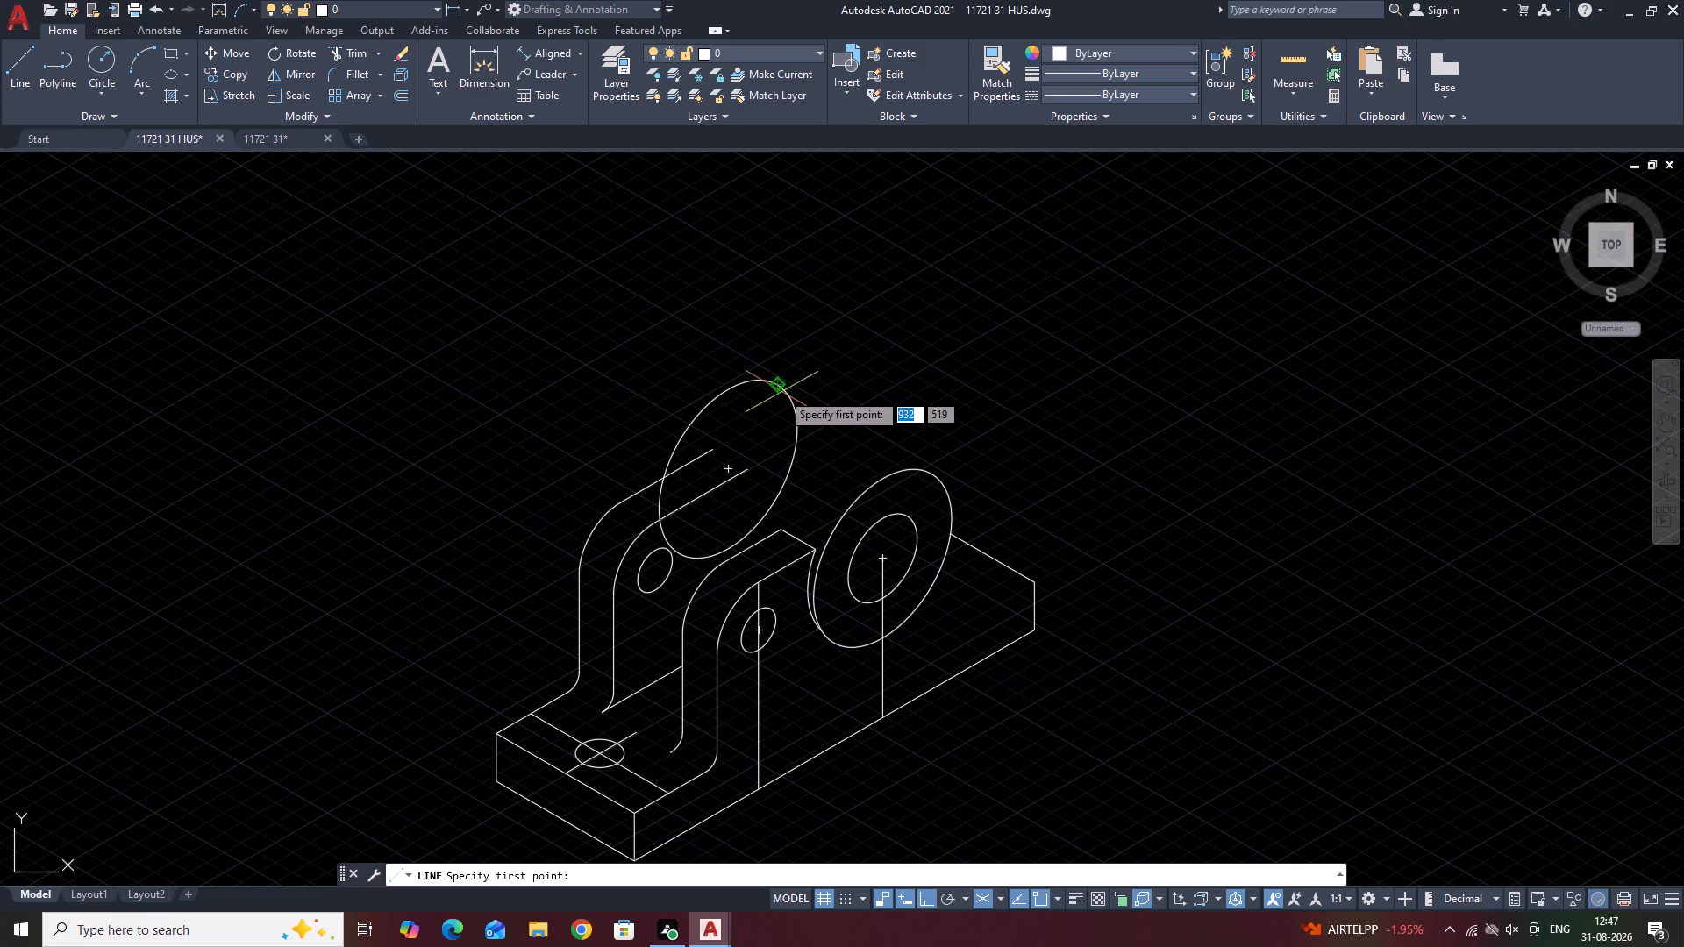
click(780, 387)
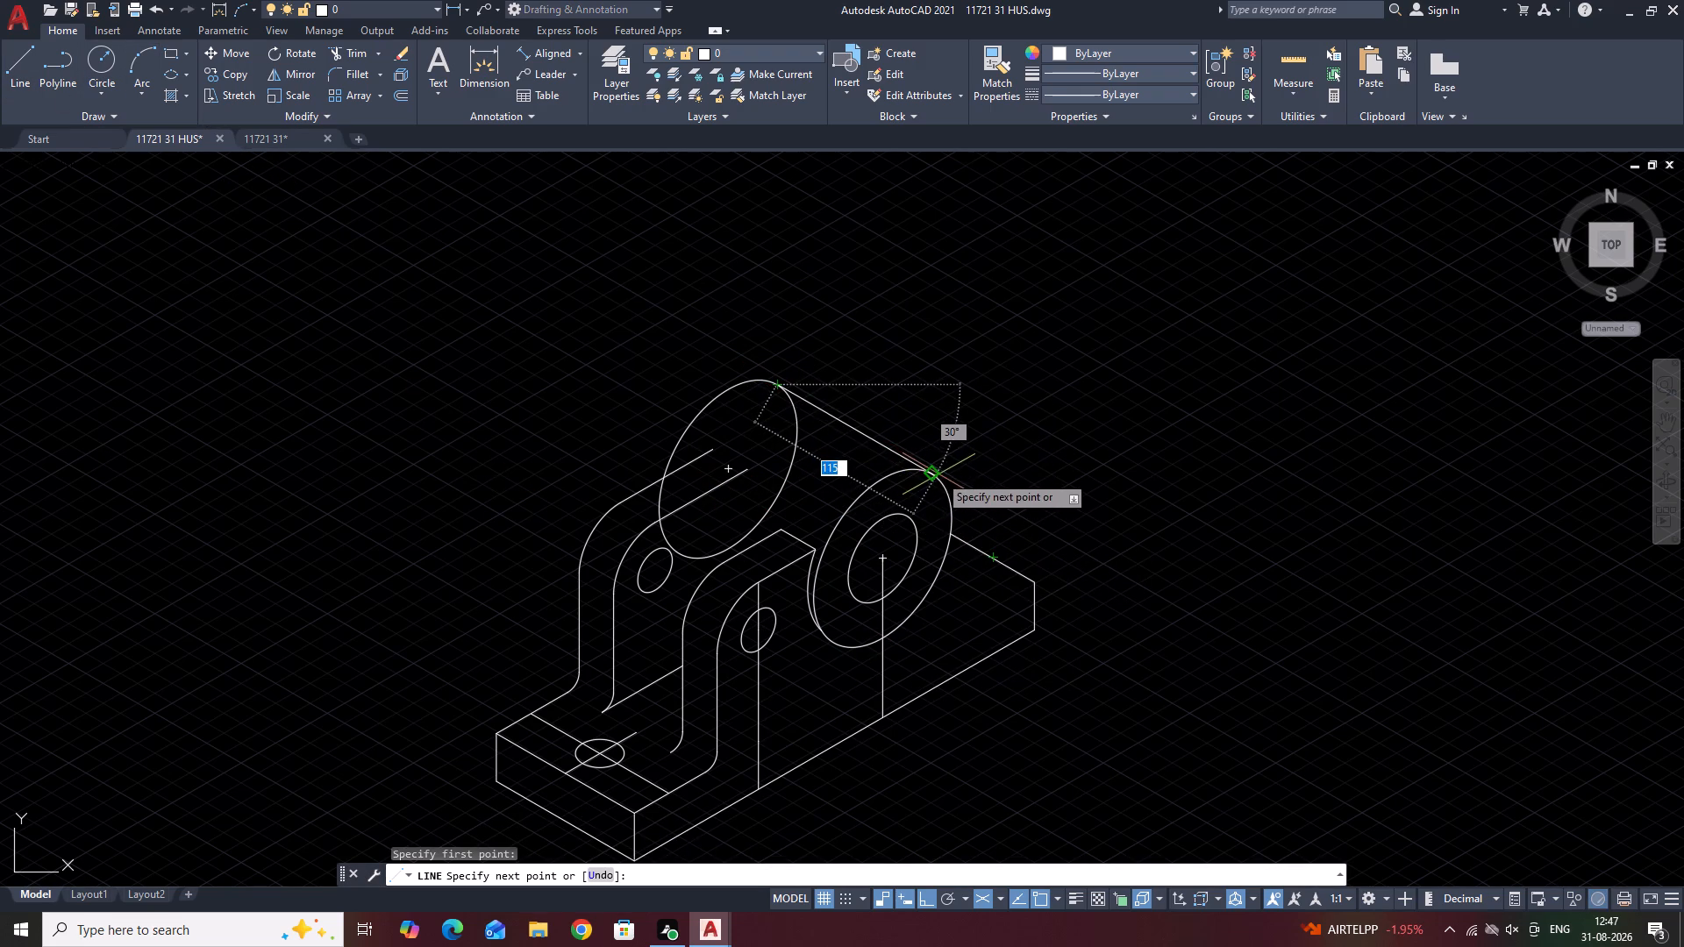
click(936, 474)
key(space)
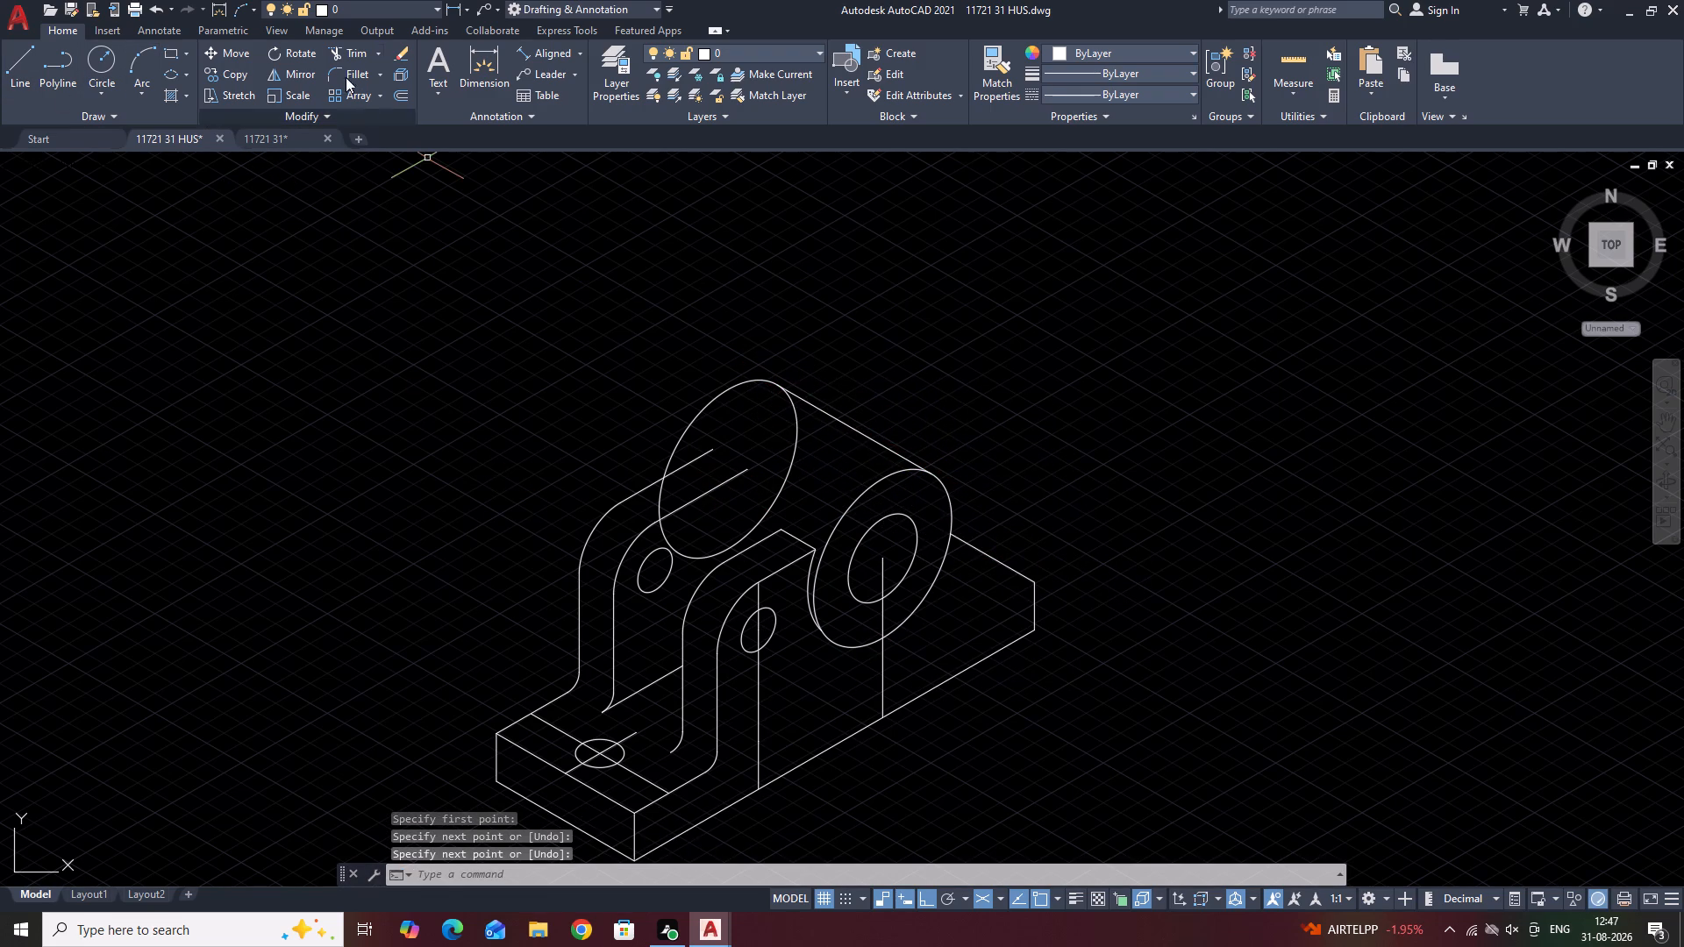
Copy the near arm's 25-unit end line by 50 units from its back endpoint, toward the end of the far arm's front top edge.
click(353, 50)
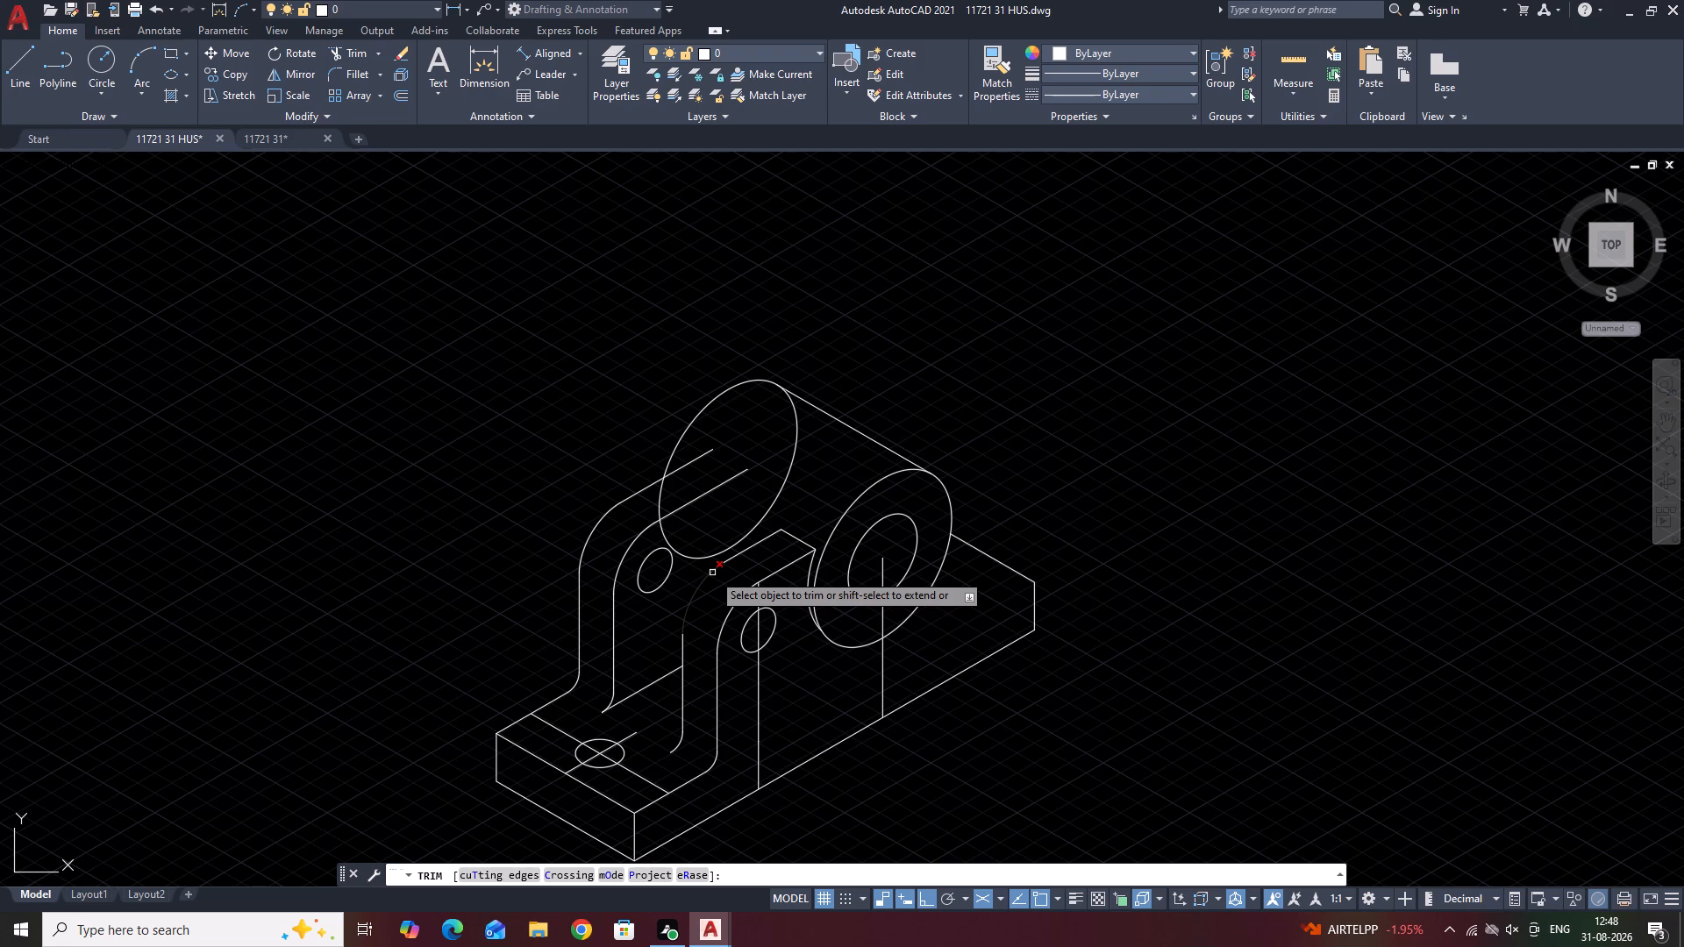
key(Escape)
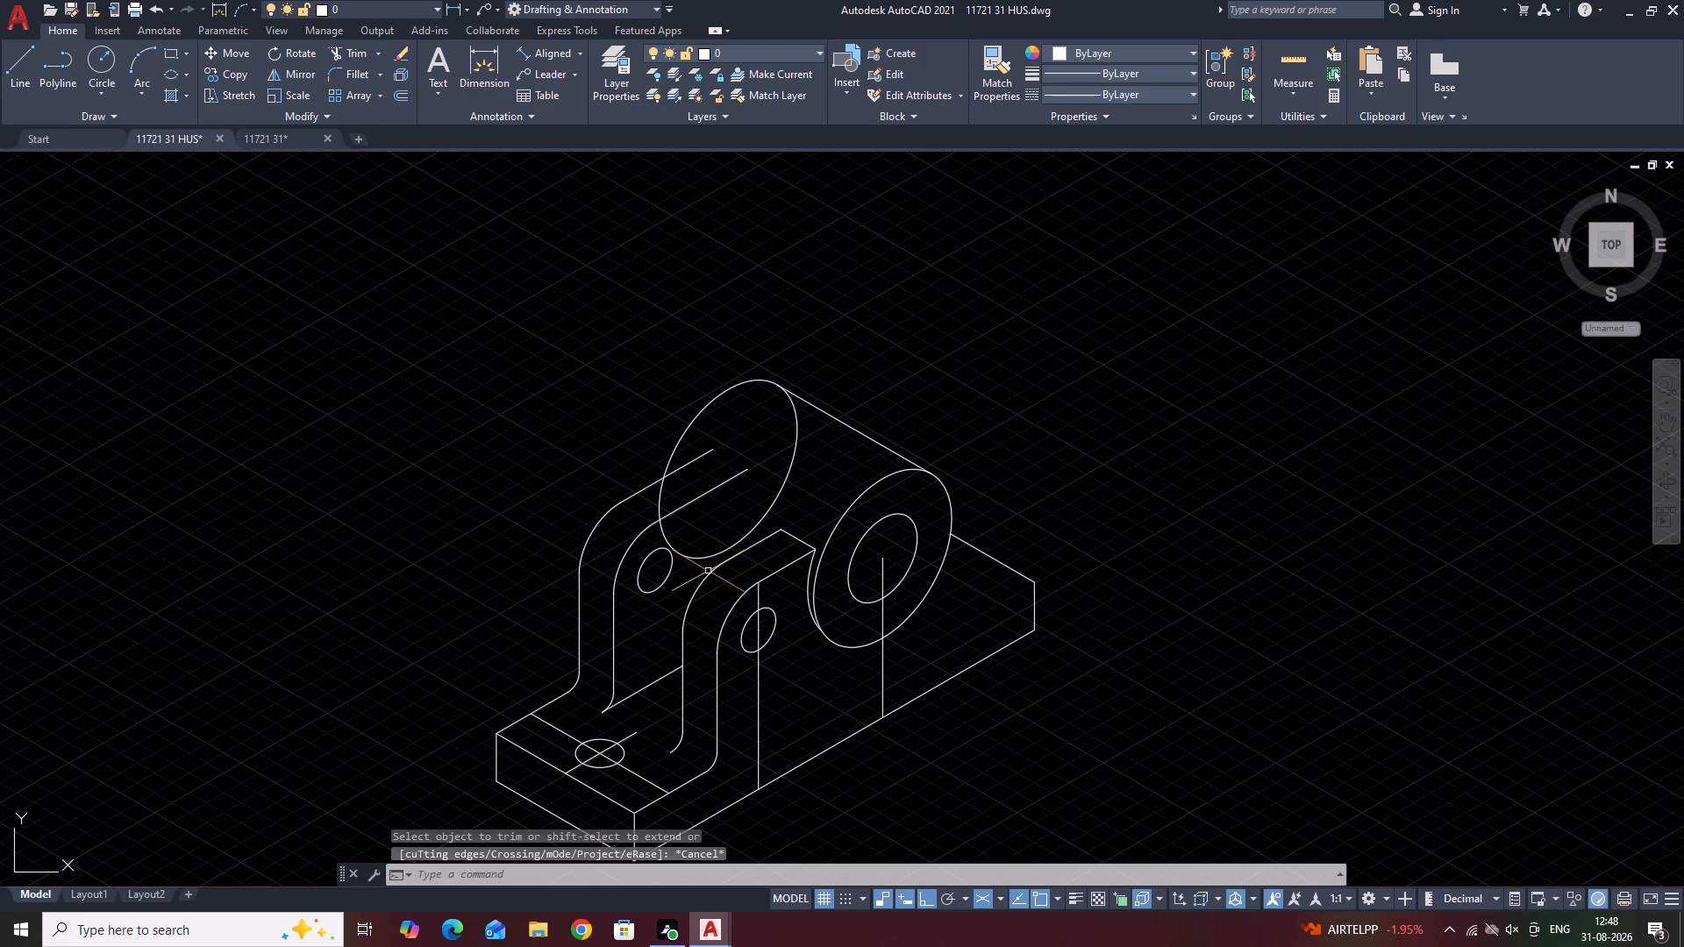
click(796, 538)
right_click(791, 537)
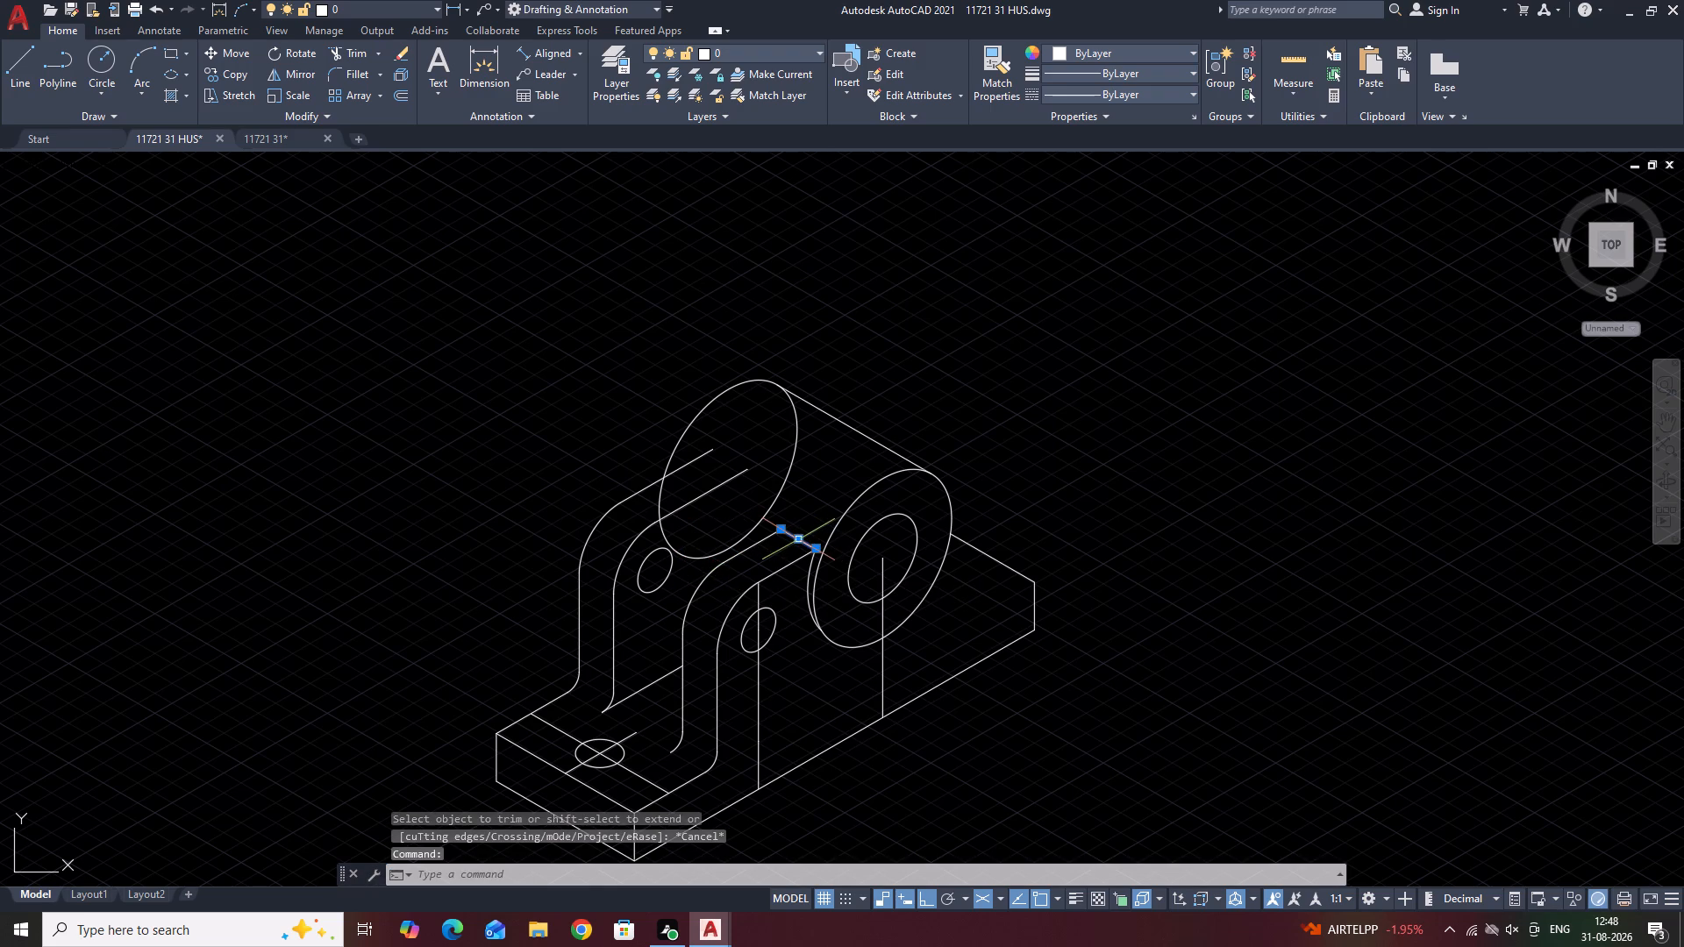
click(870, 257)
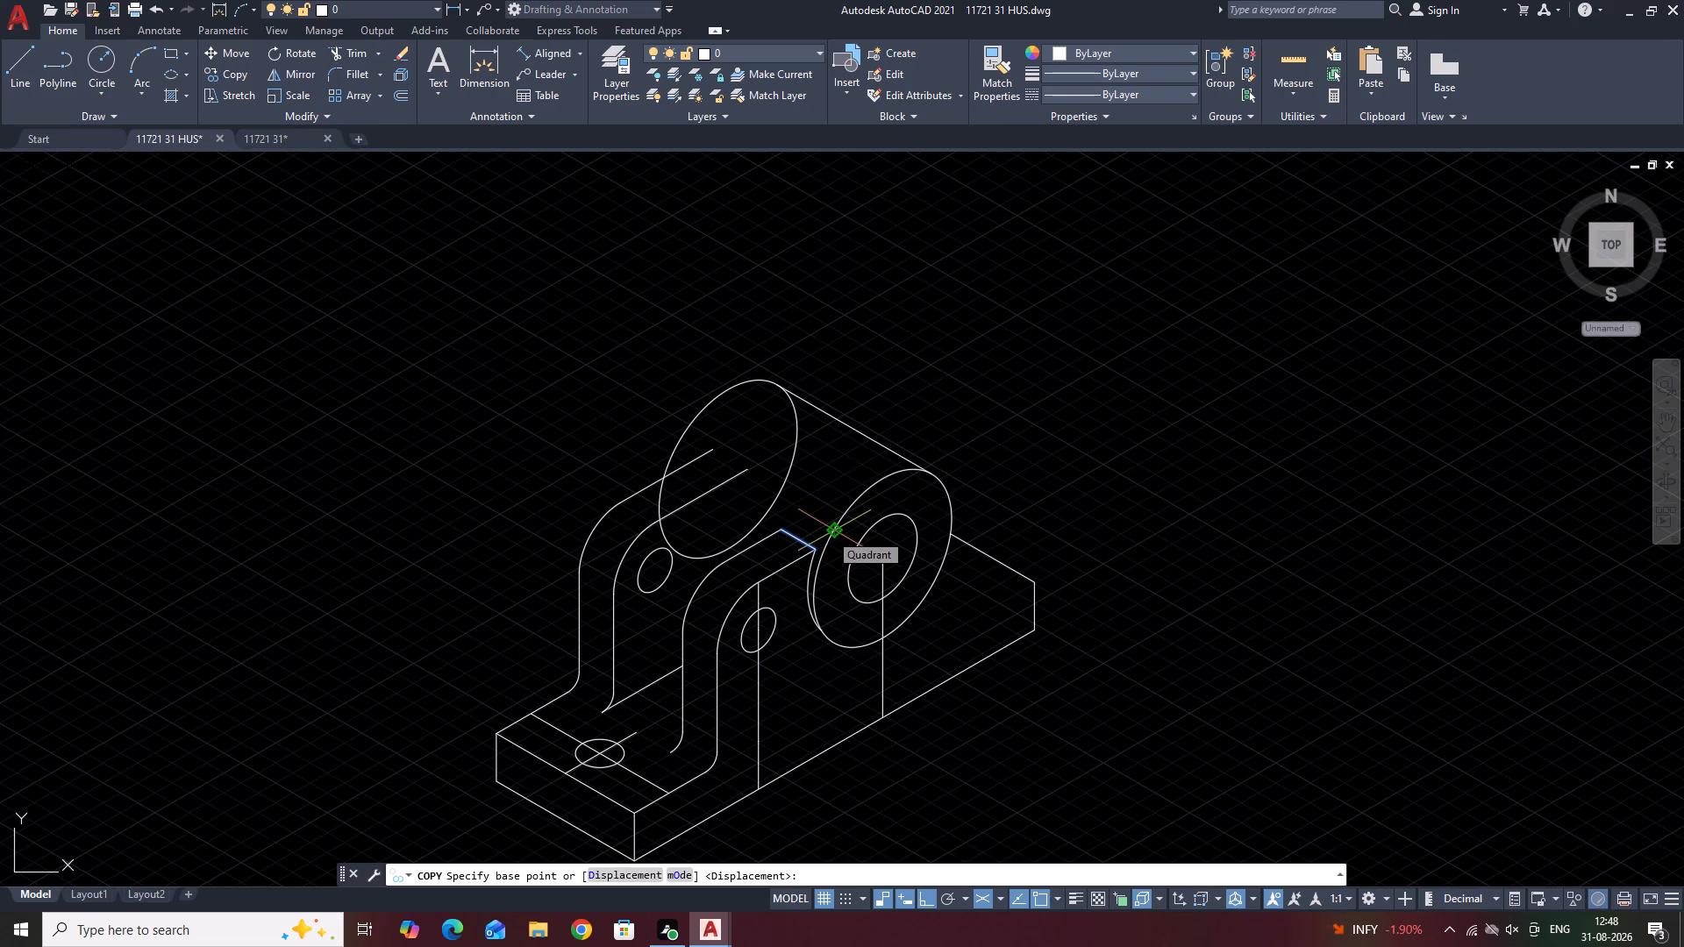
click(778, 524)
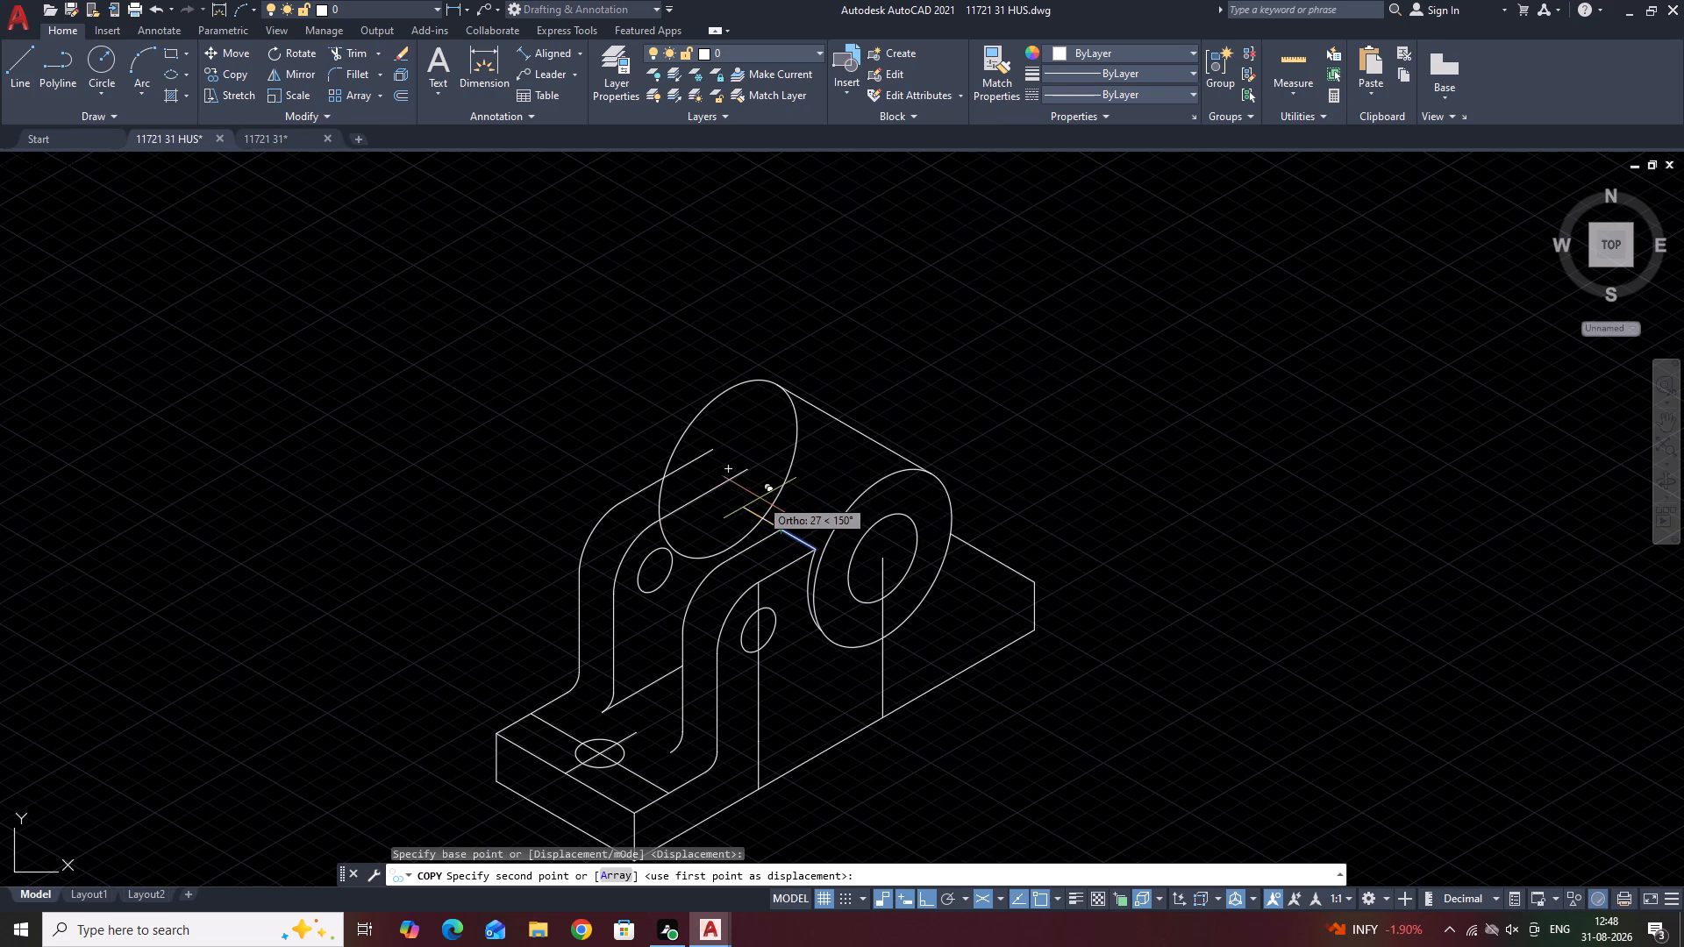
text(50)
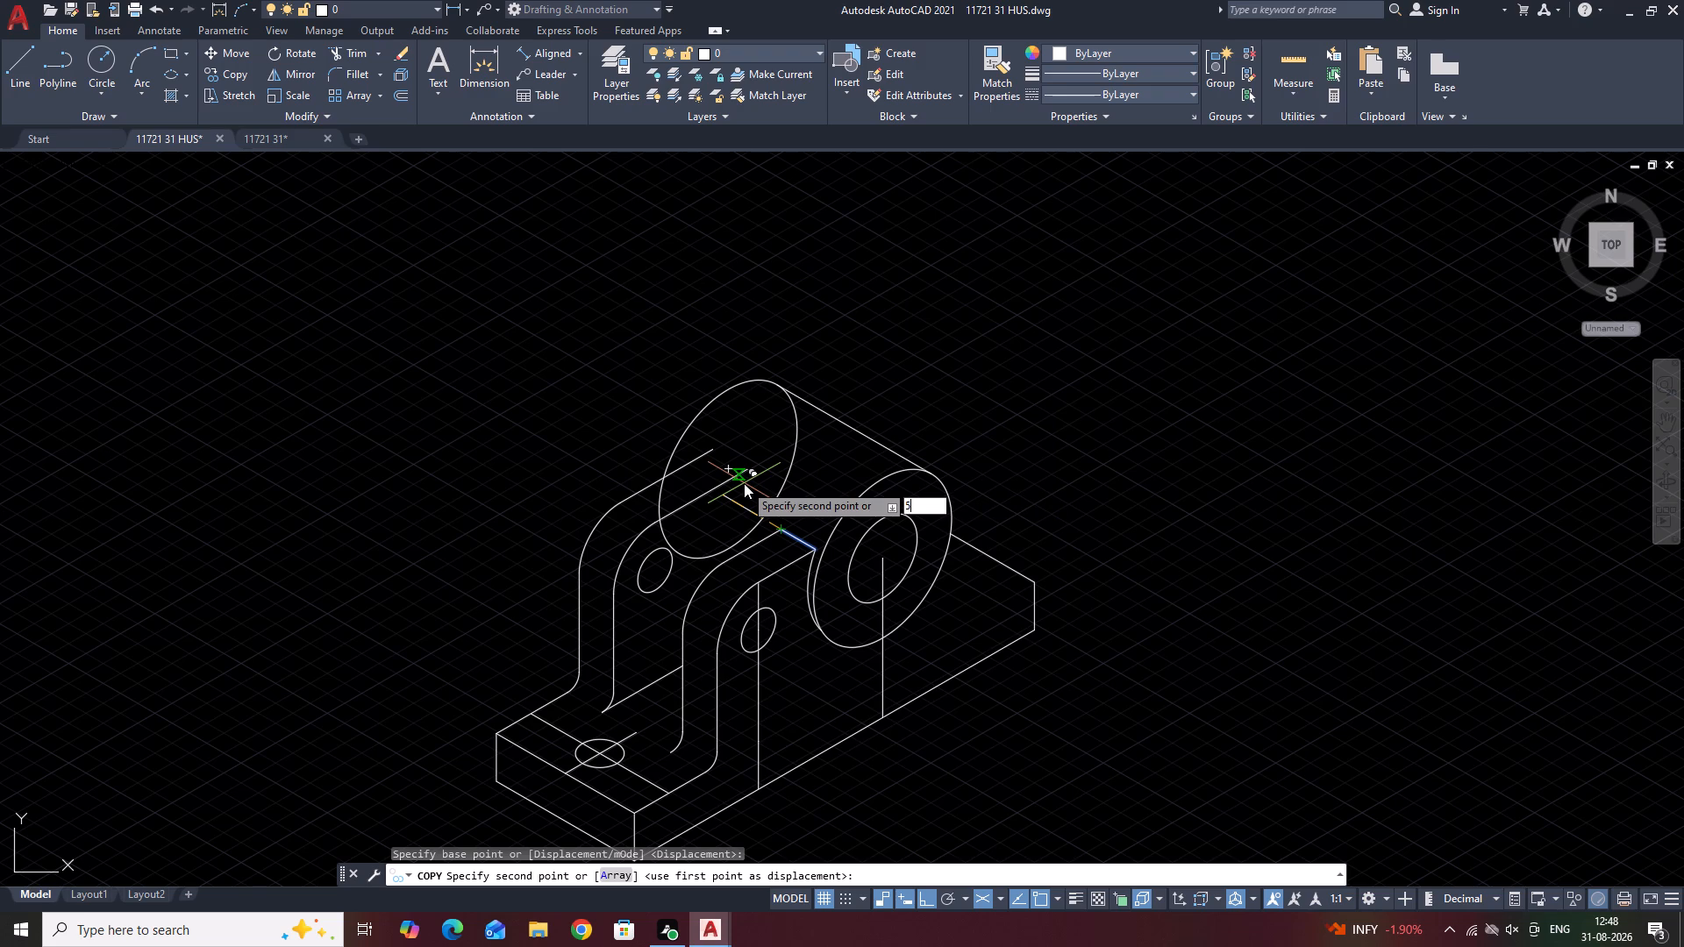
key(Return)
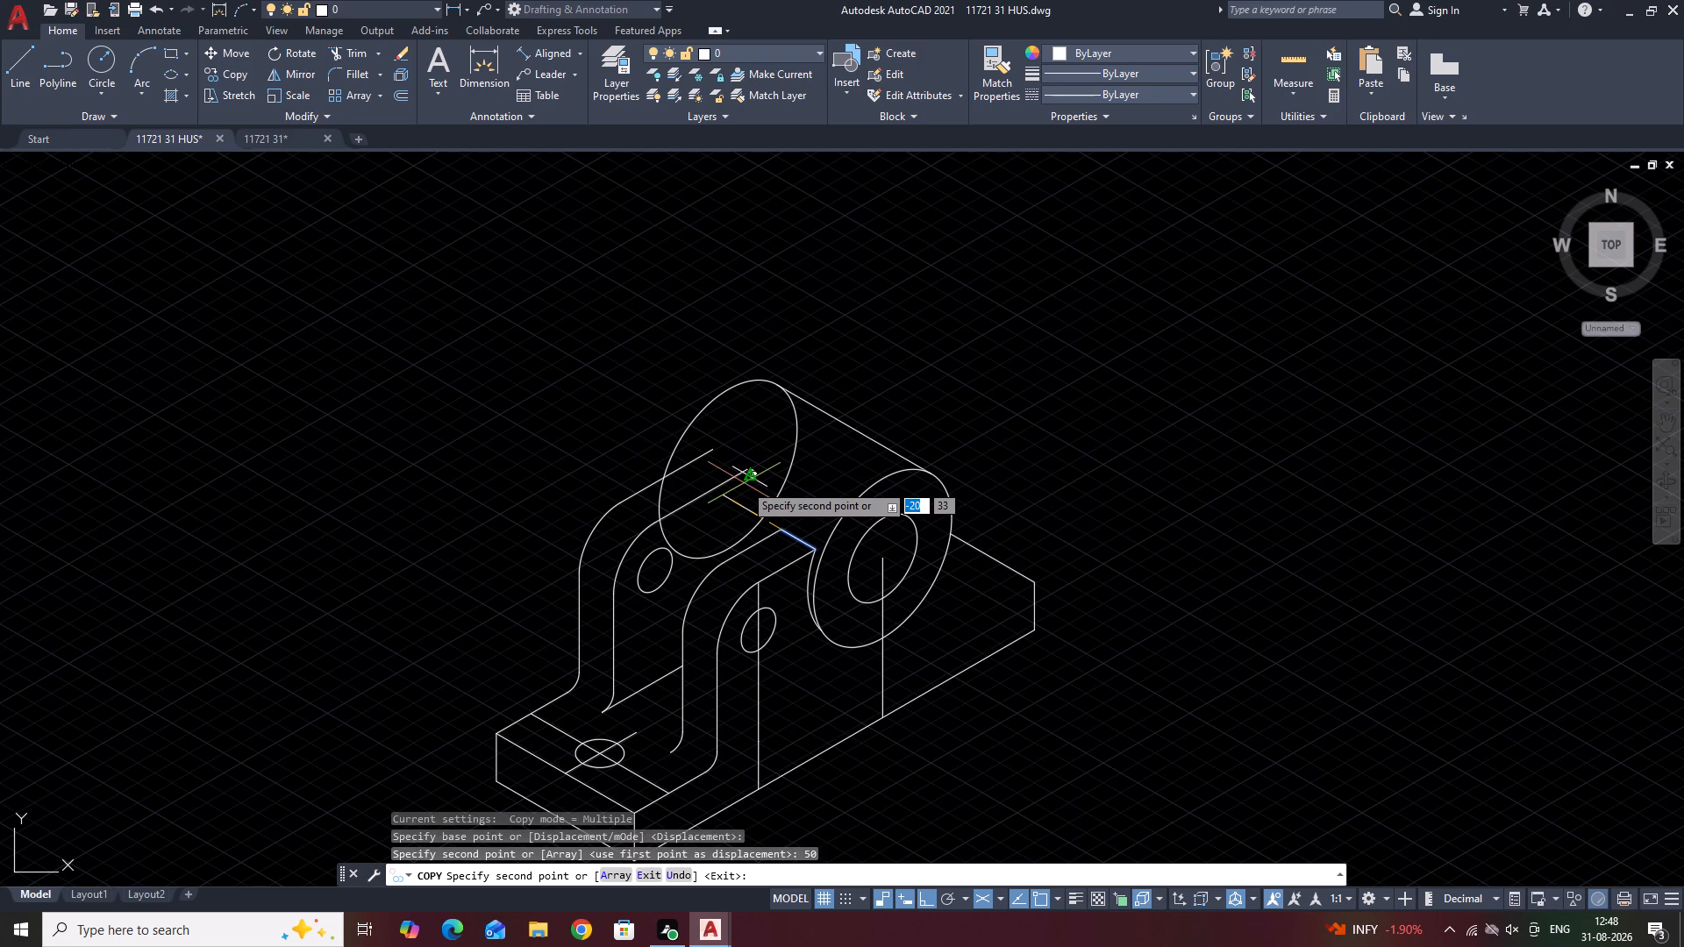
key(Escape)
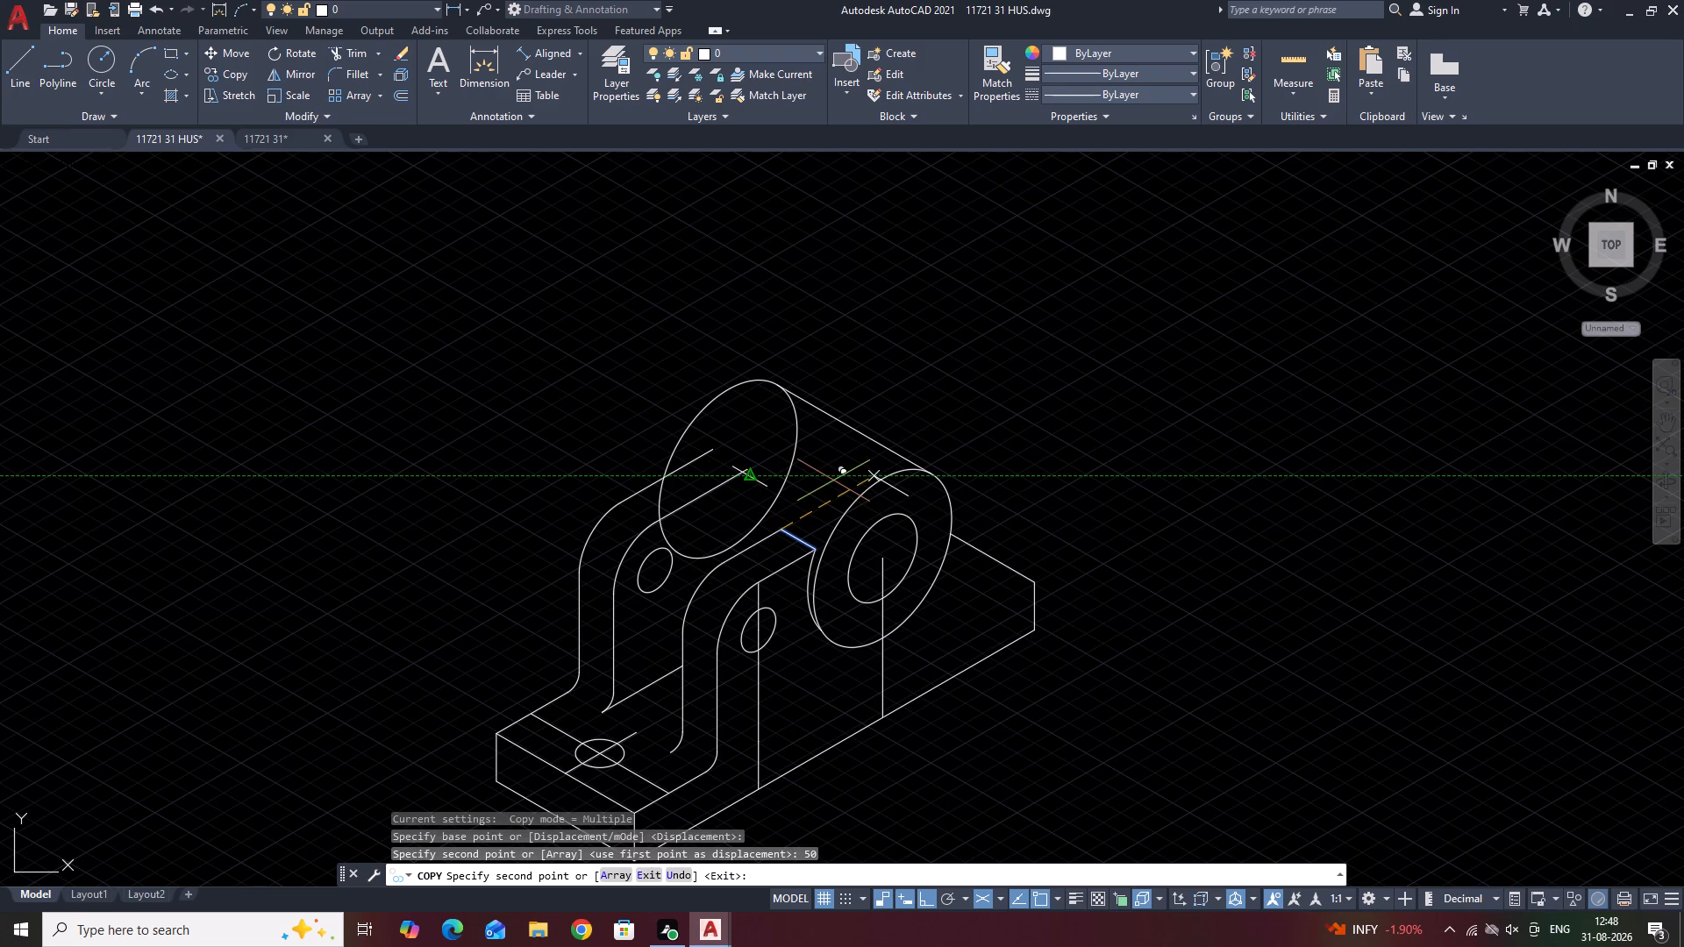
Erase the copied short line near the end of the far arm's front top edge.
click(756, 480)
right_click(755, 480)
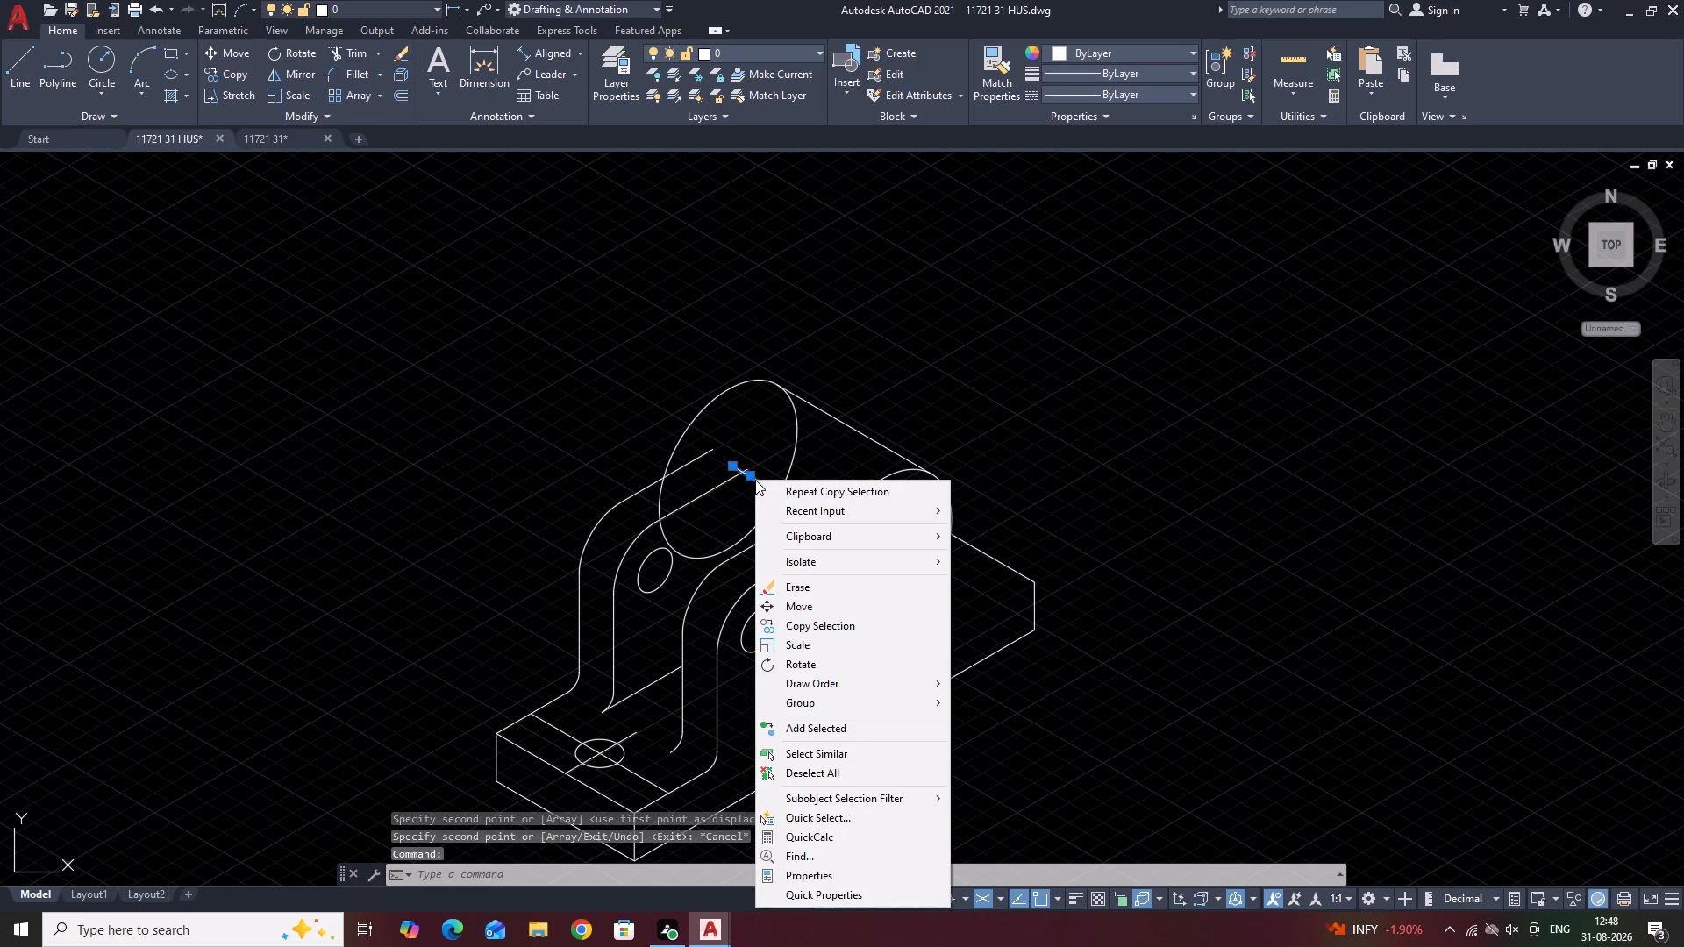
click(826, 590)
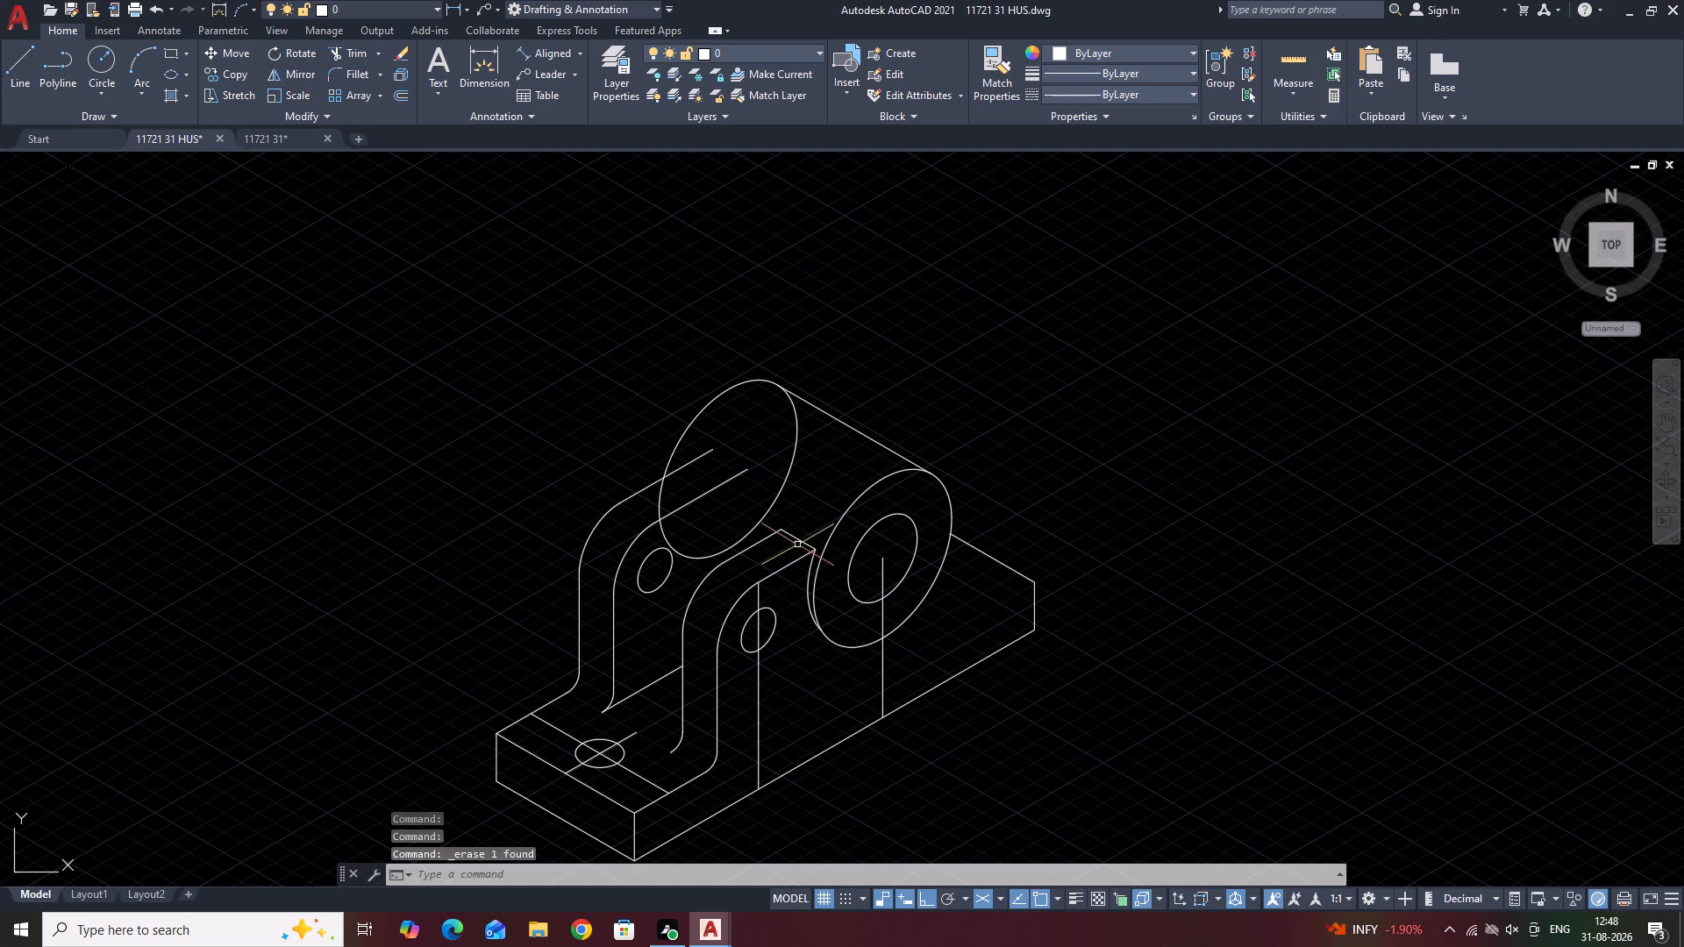
Copy the near arm's 25-unit end line by 50 units from its back endpoint, toward the end of the far arm's back top edge.
click(796, 538)
right_click(796, 538)
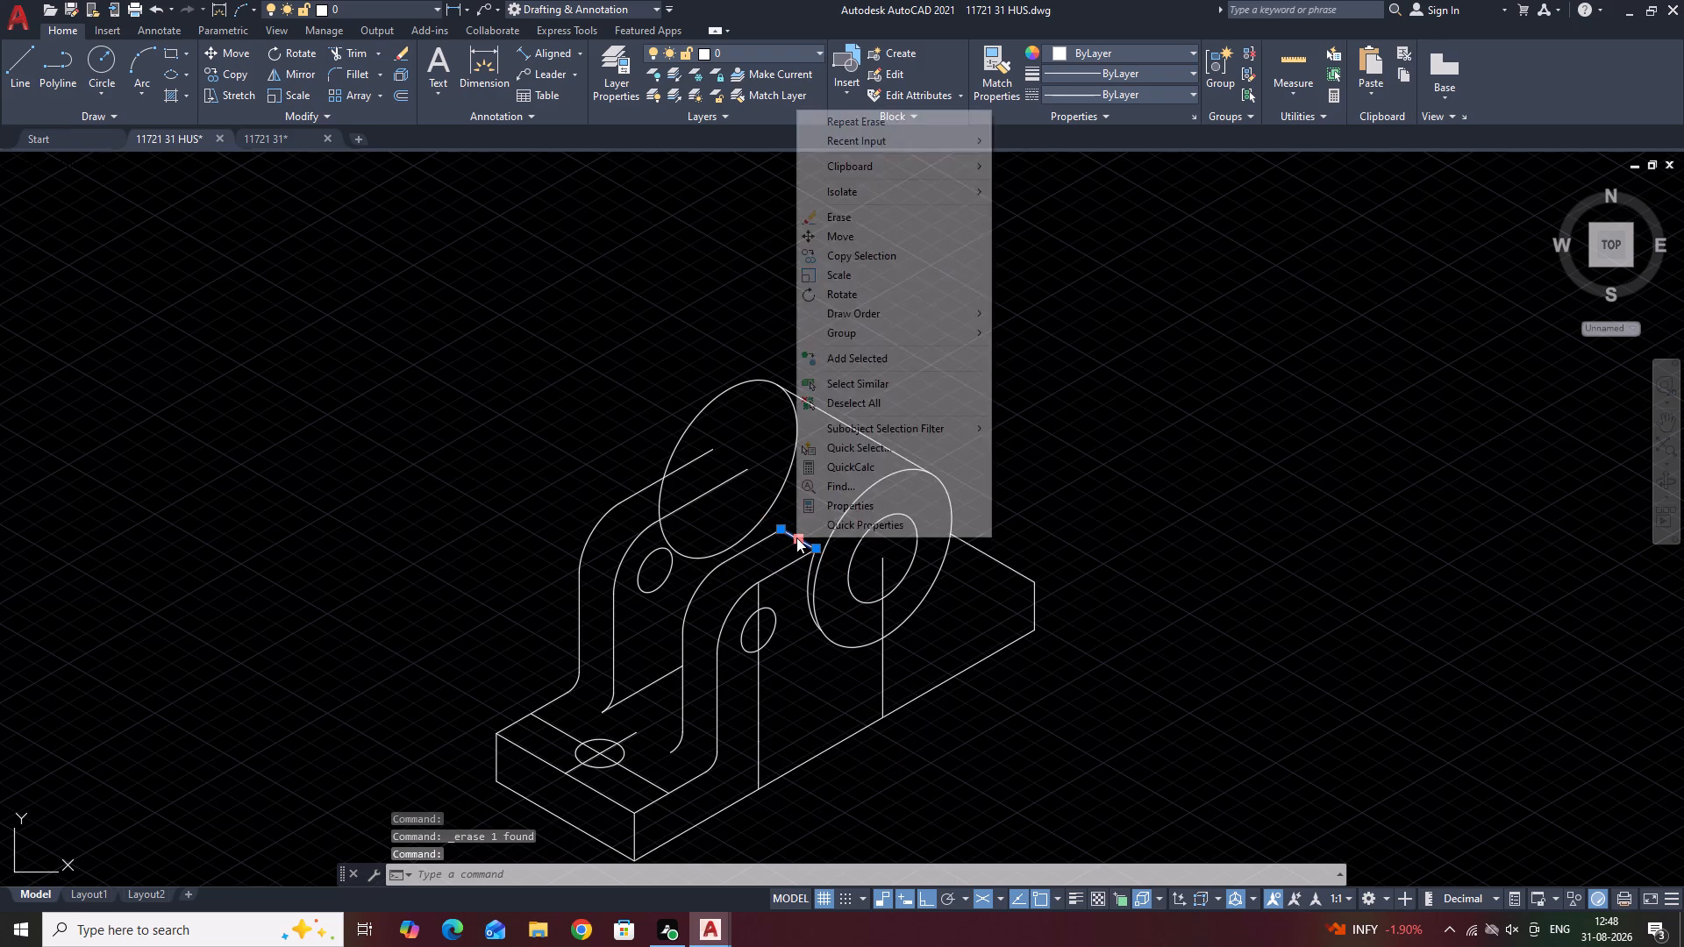
click(871, 259)
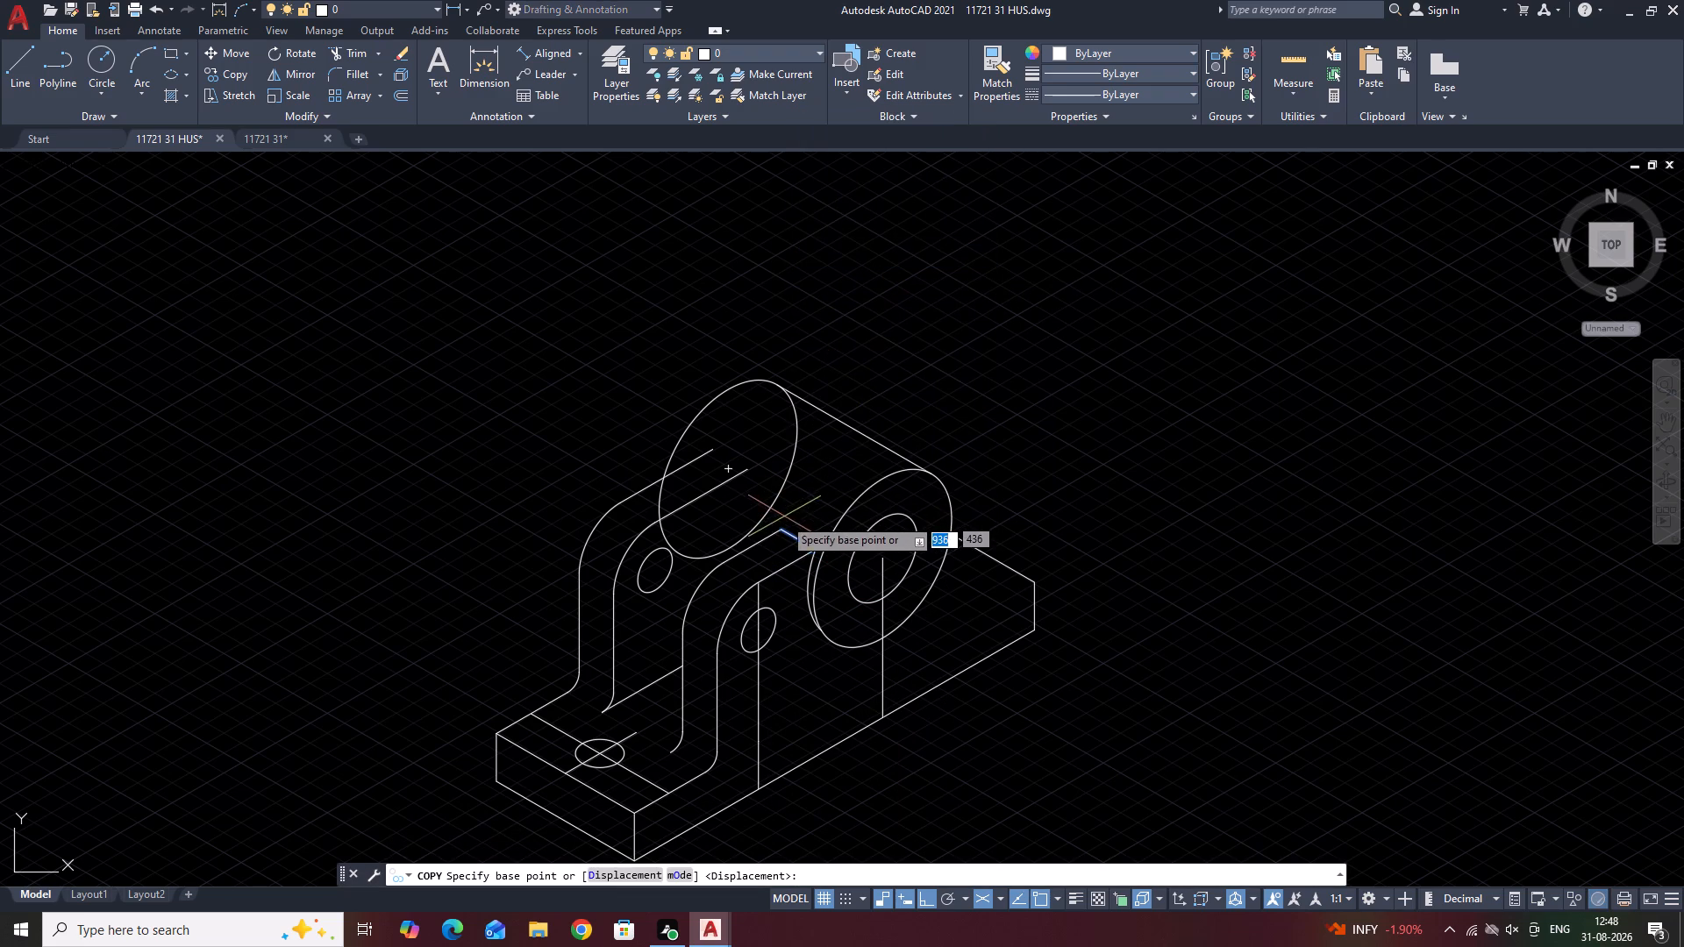
click(779, 528)
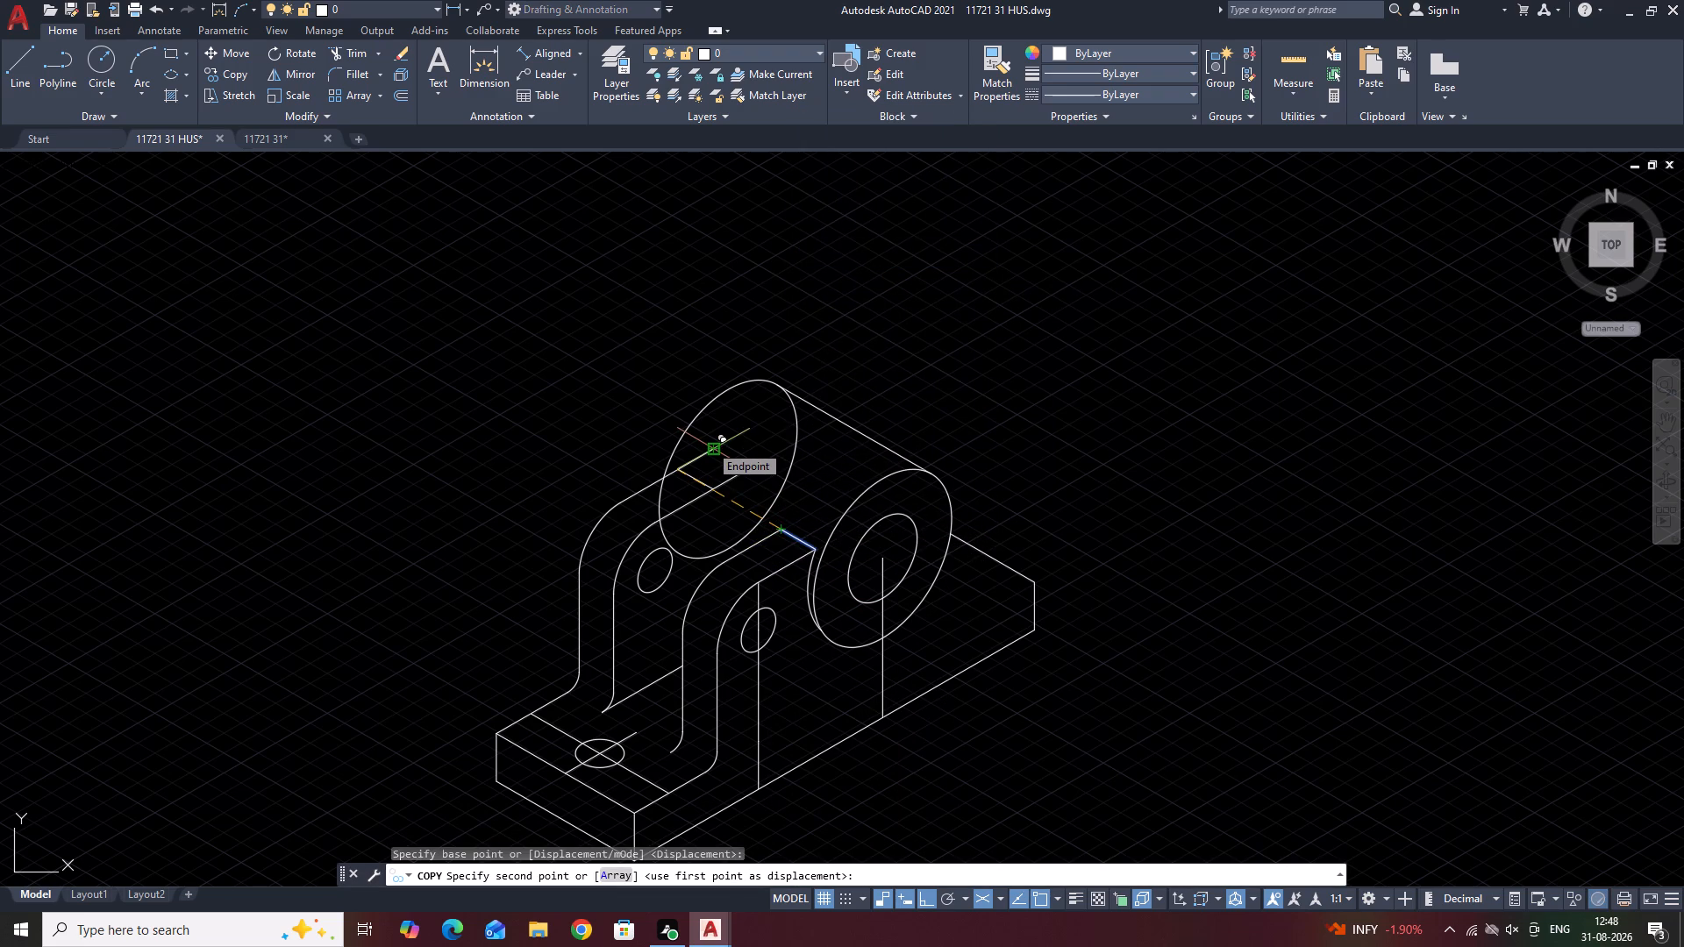
text(50)
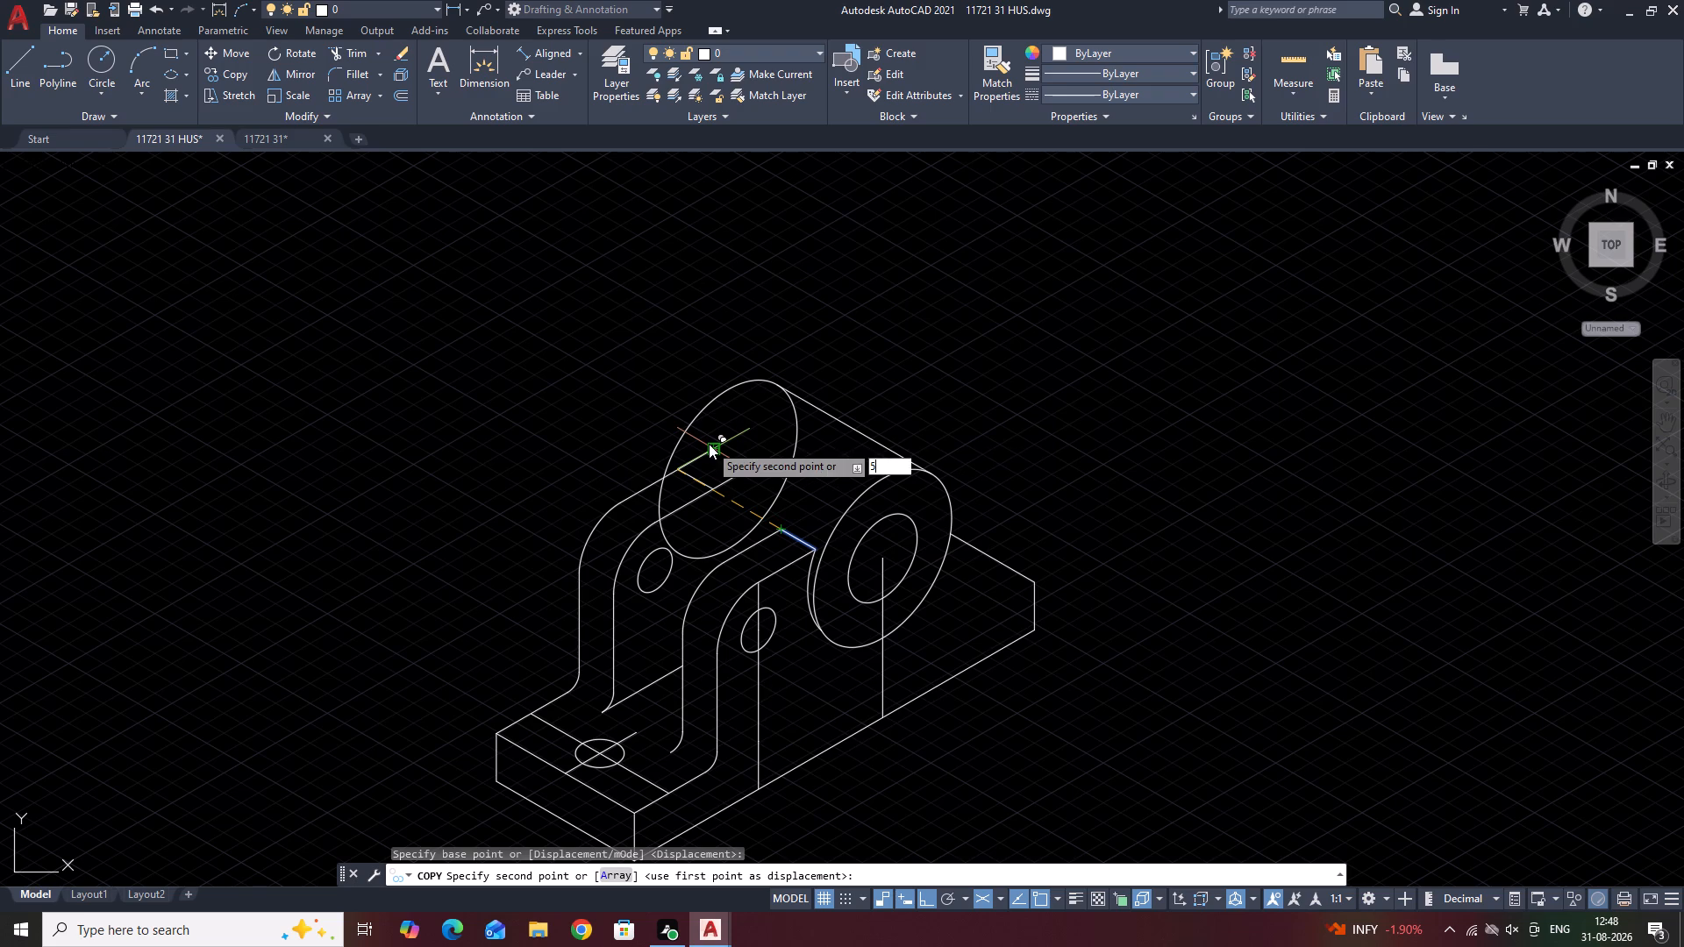
key(Return)
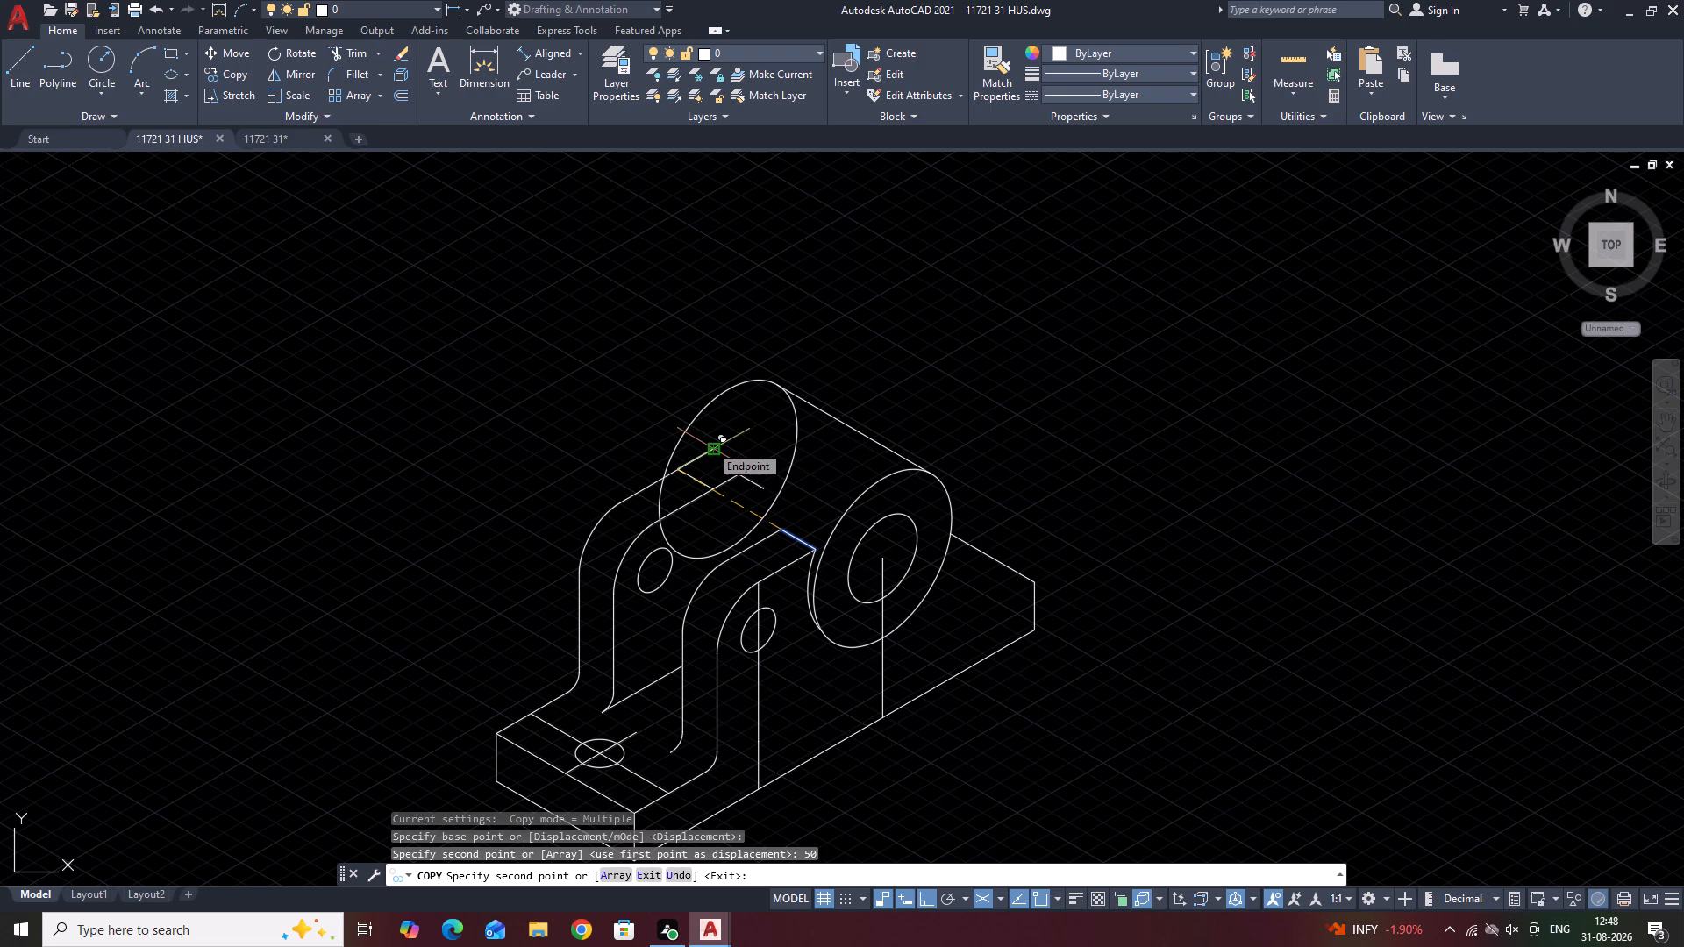
key(Escape)
Extend the copied end line to the far arm's back top edge and trim the three ends overhanging the arm's corners.
scroll(720, 481, up, 2)
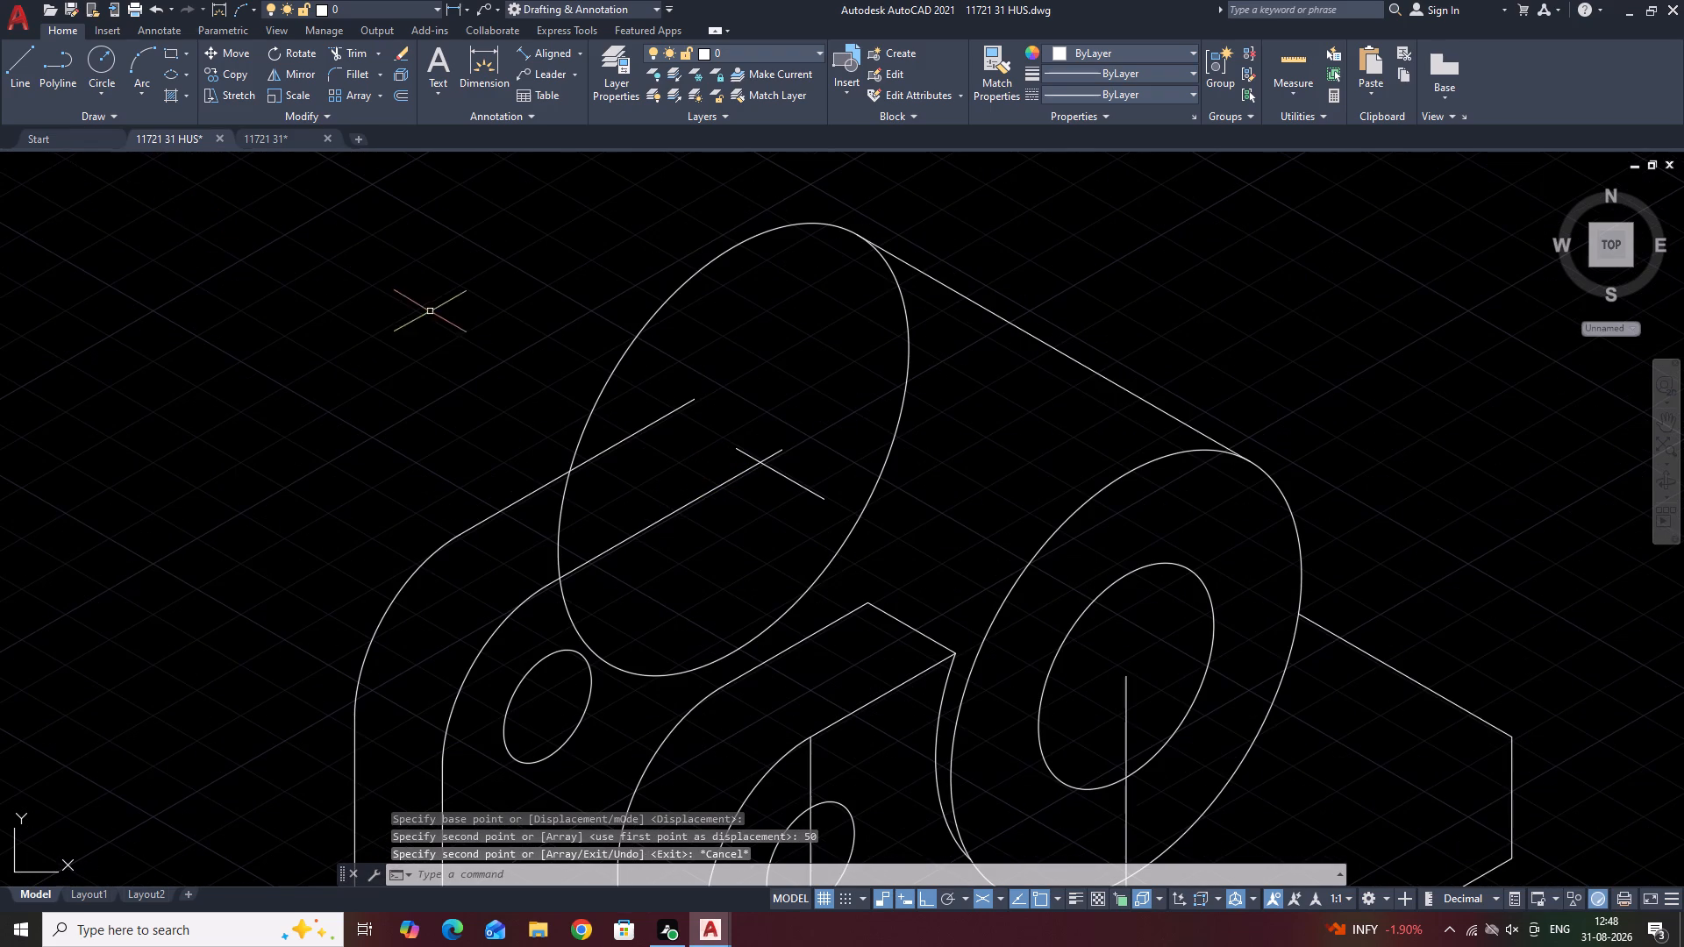
text(EX)
click(632, 386)
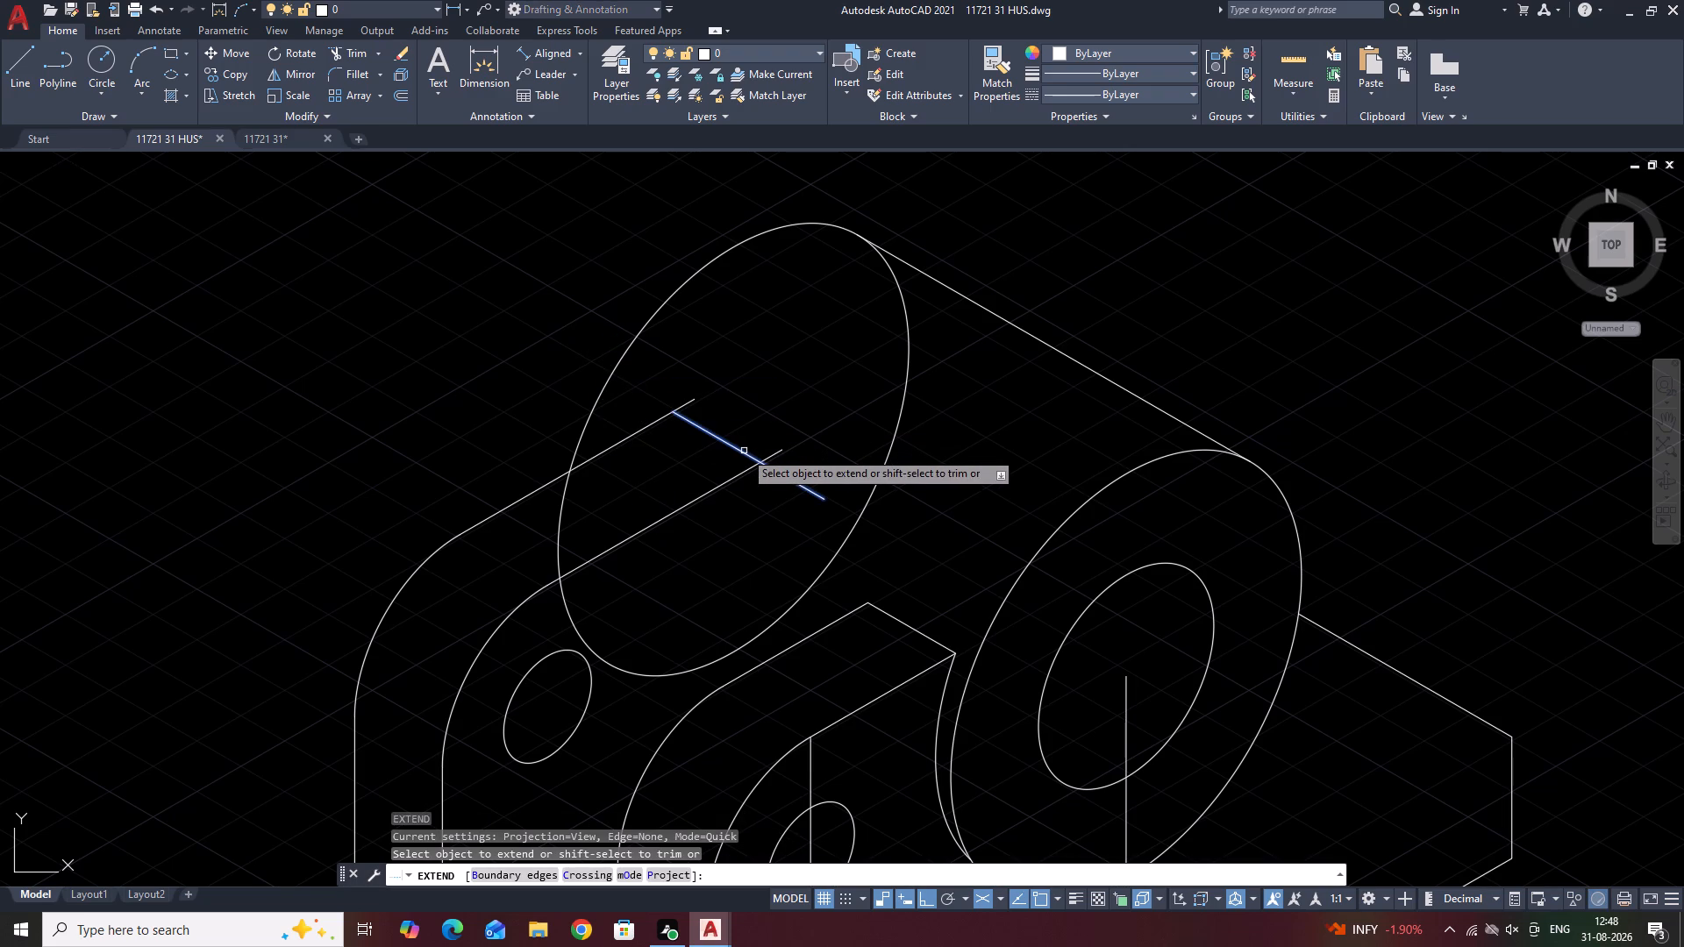
click(744, 451)
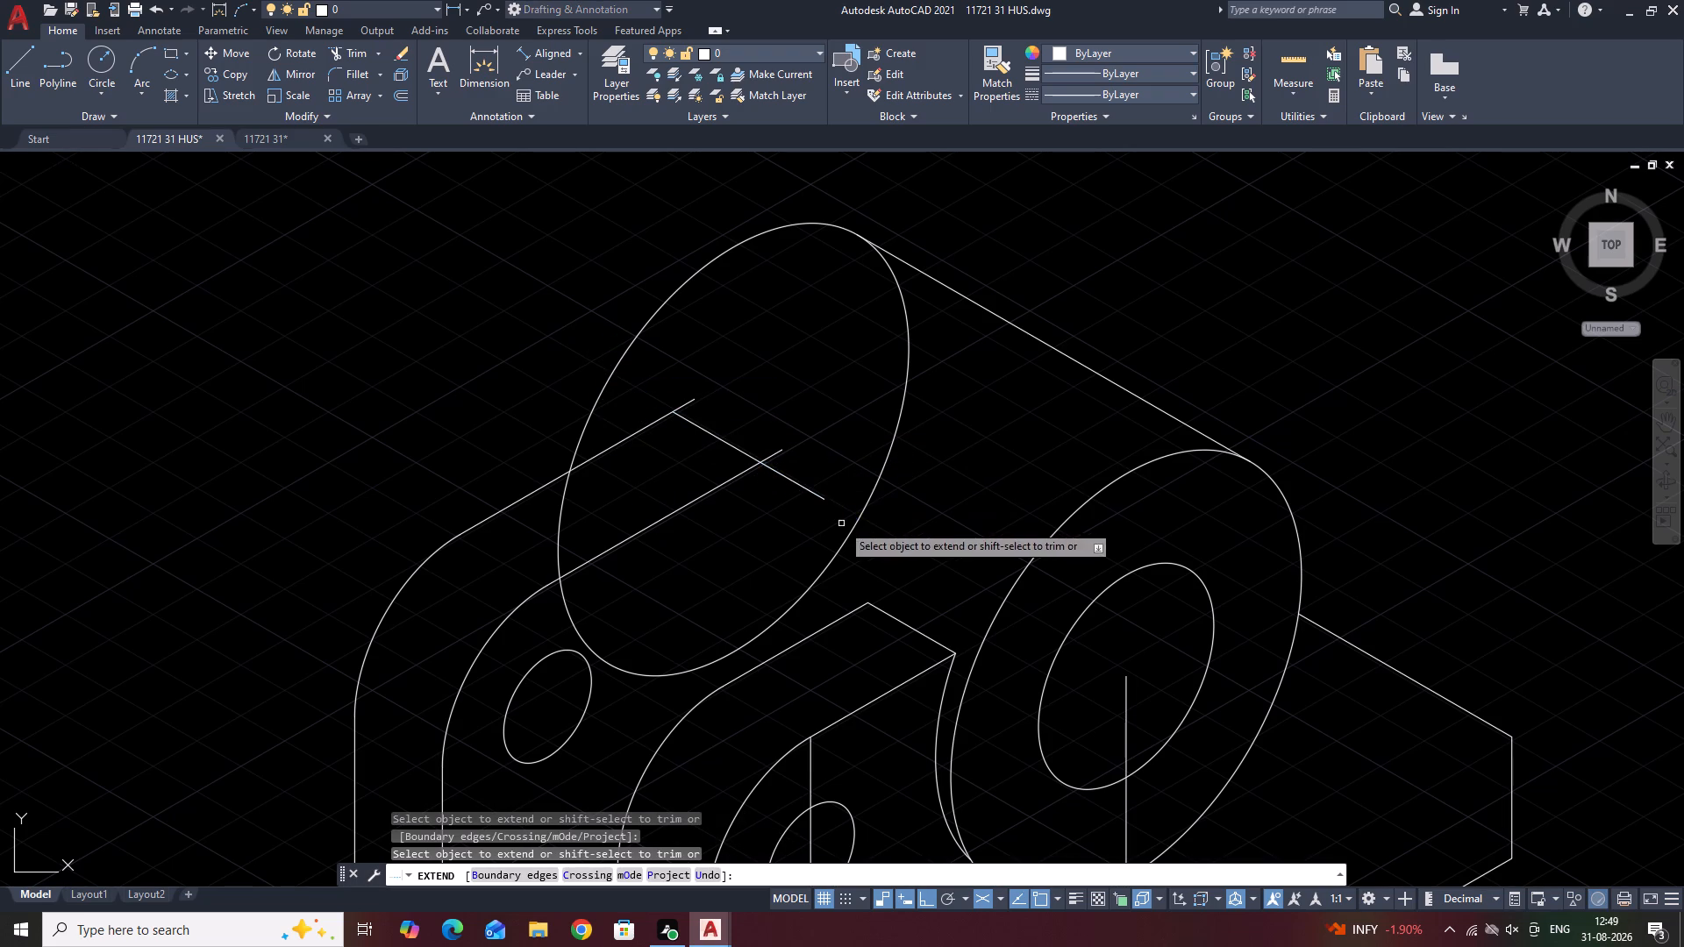
shift+click(810, 490)
shift+click(775, 451)
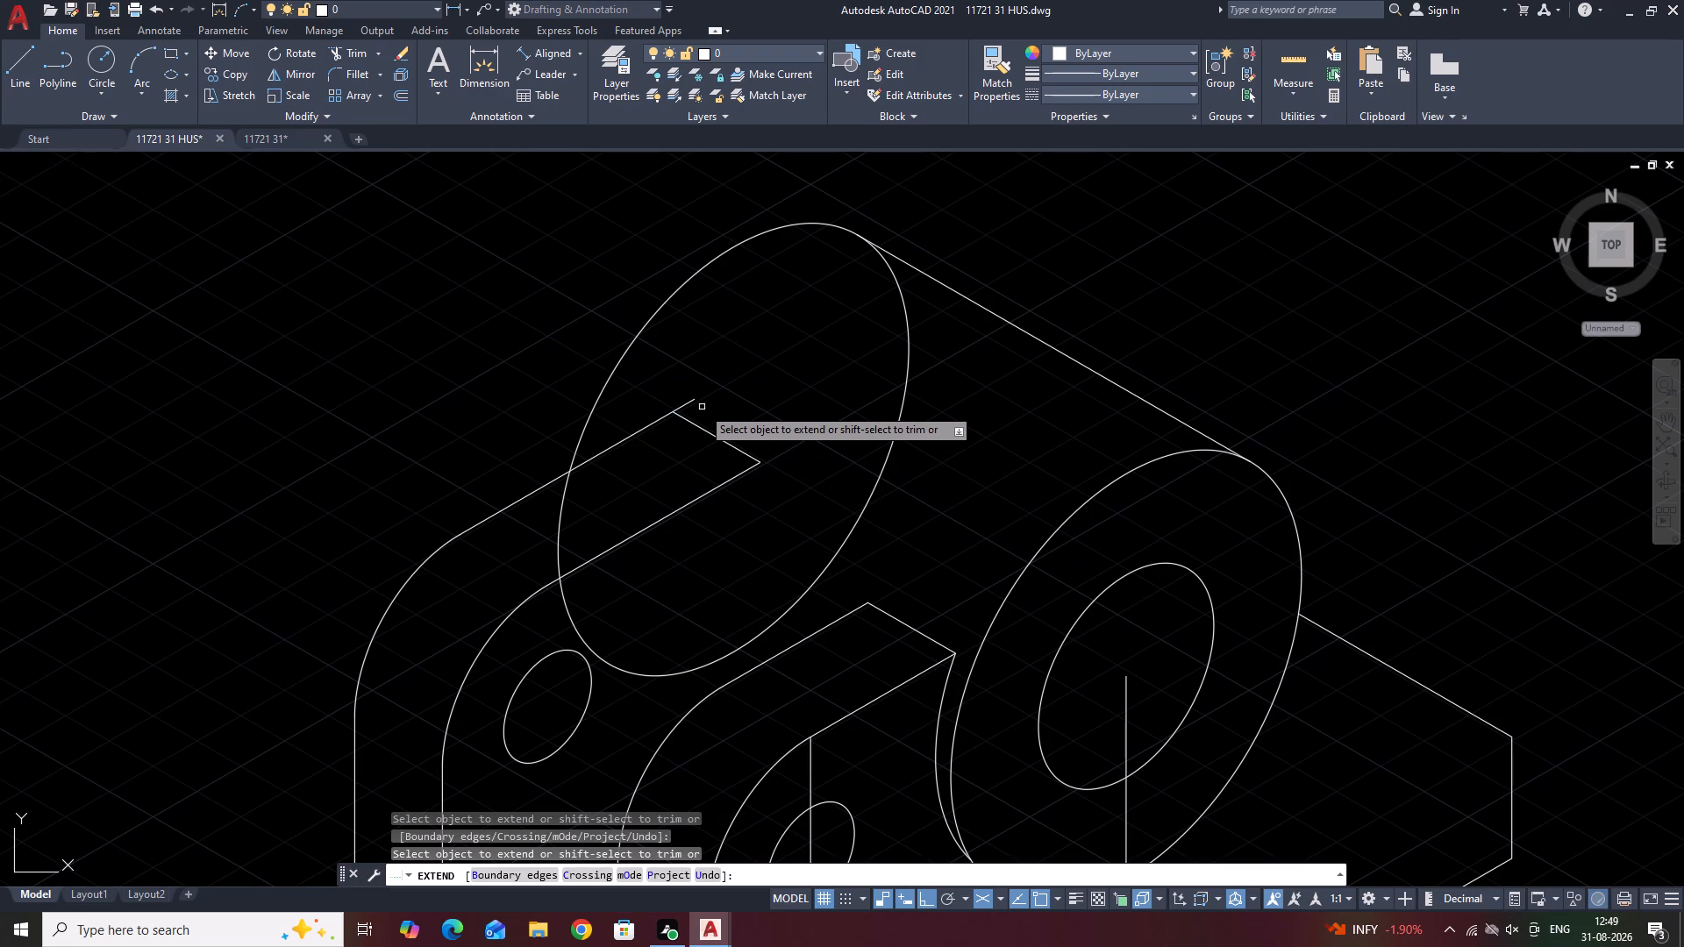
shift+click(689, 402)
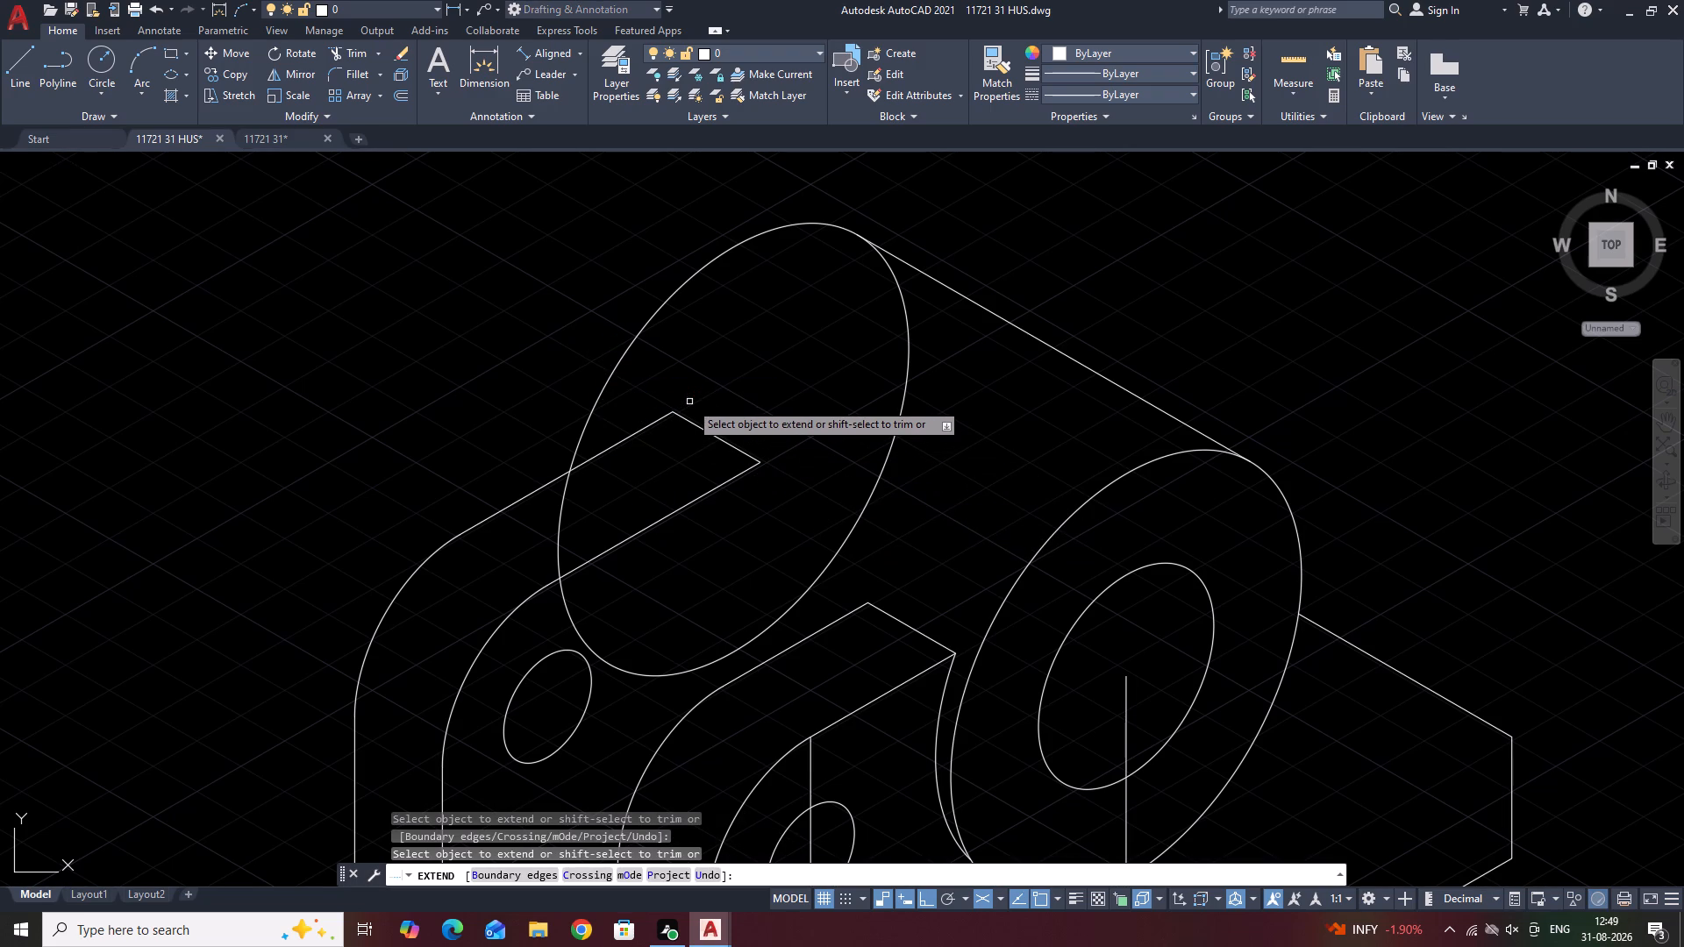
scroll(689, 402, down, 1)
scroll(724, 482, down, 1)
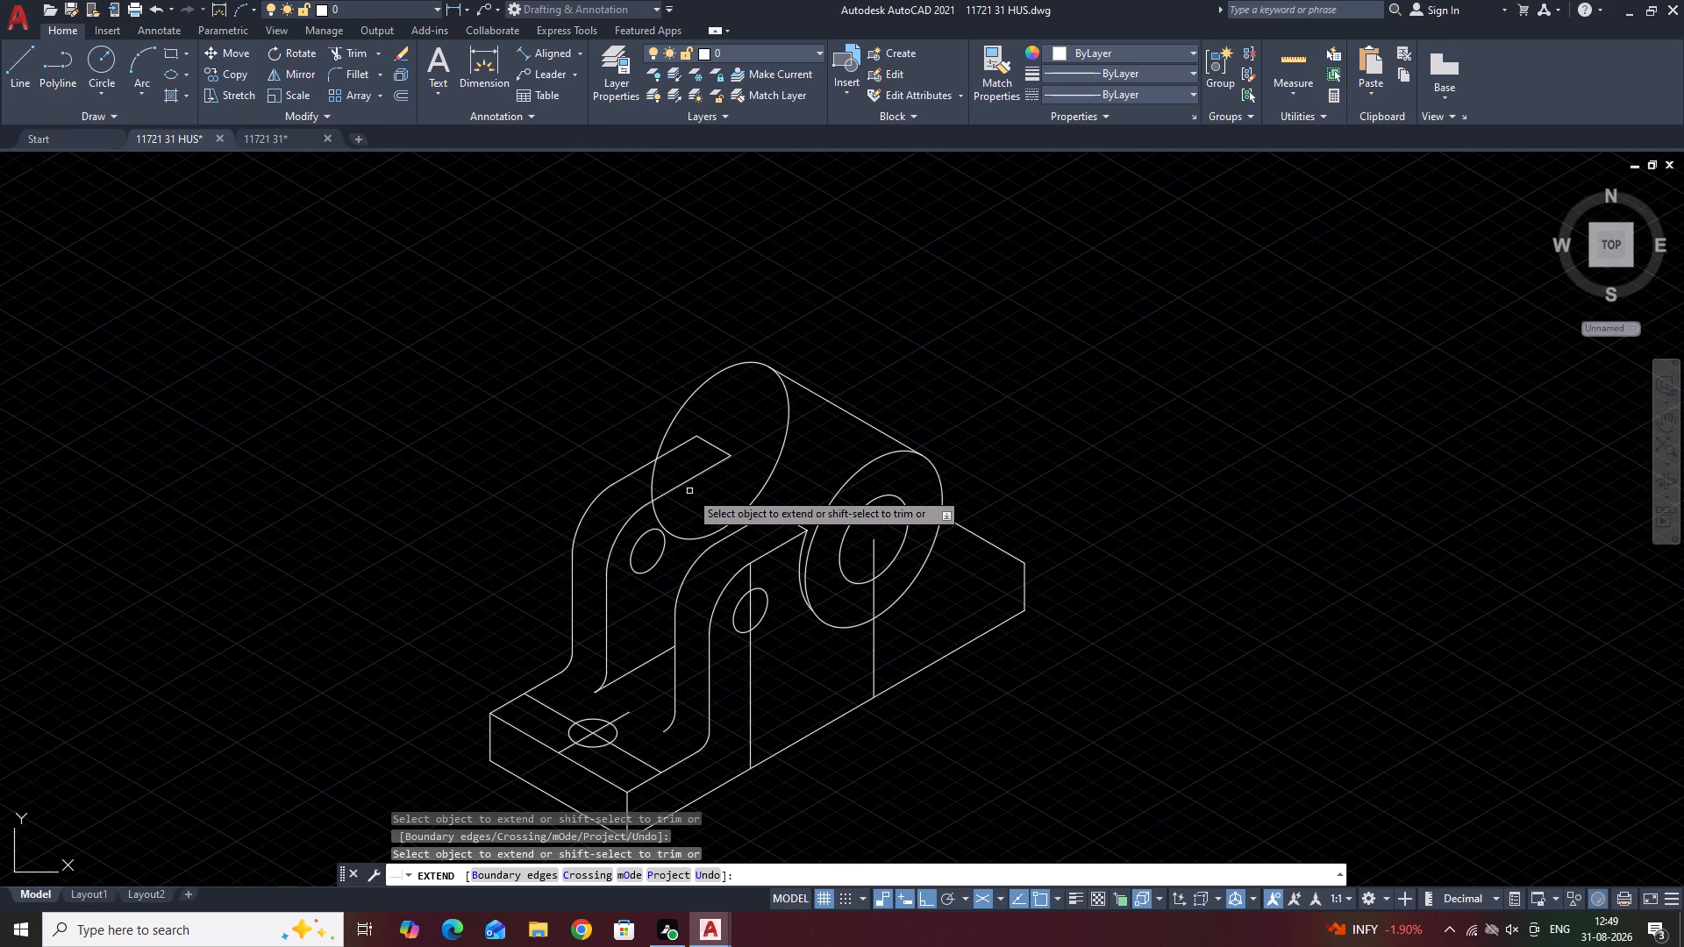
key(Escape)
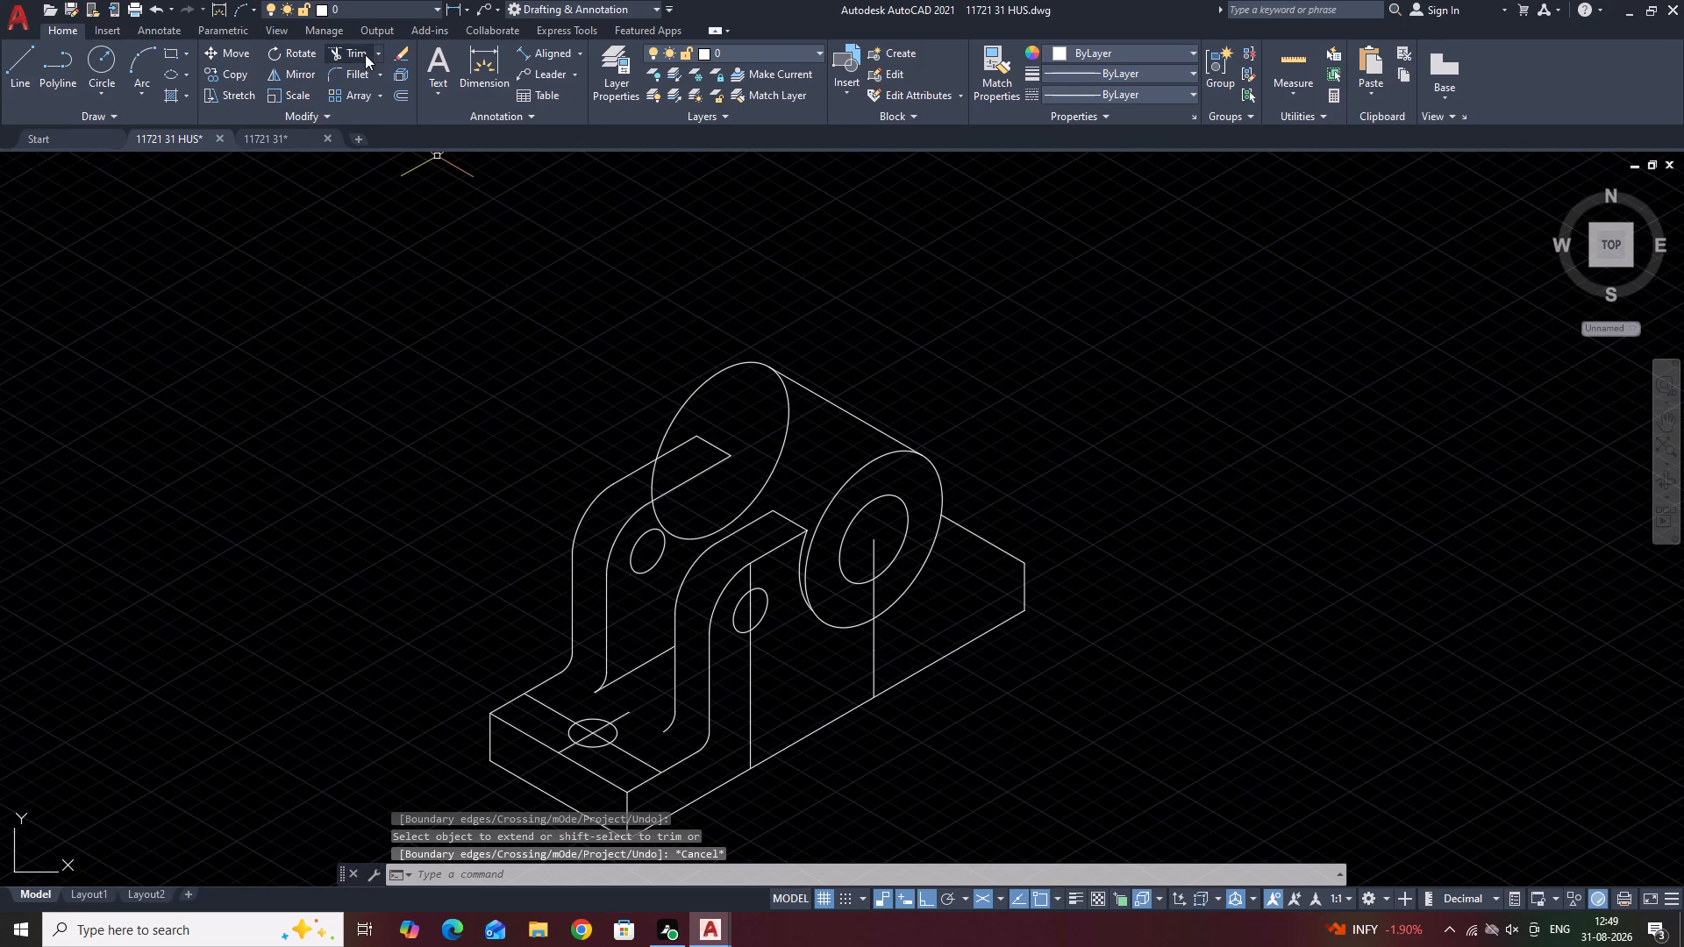
Trim the boss's rear isocircle, removing its hidden portions inside the cylinder and behind the far arm.
click(358, 53)
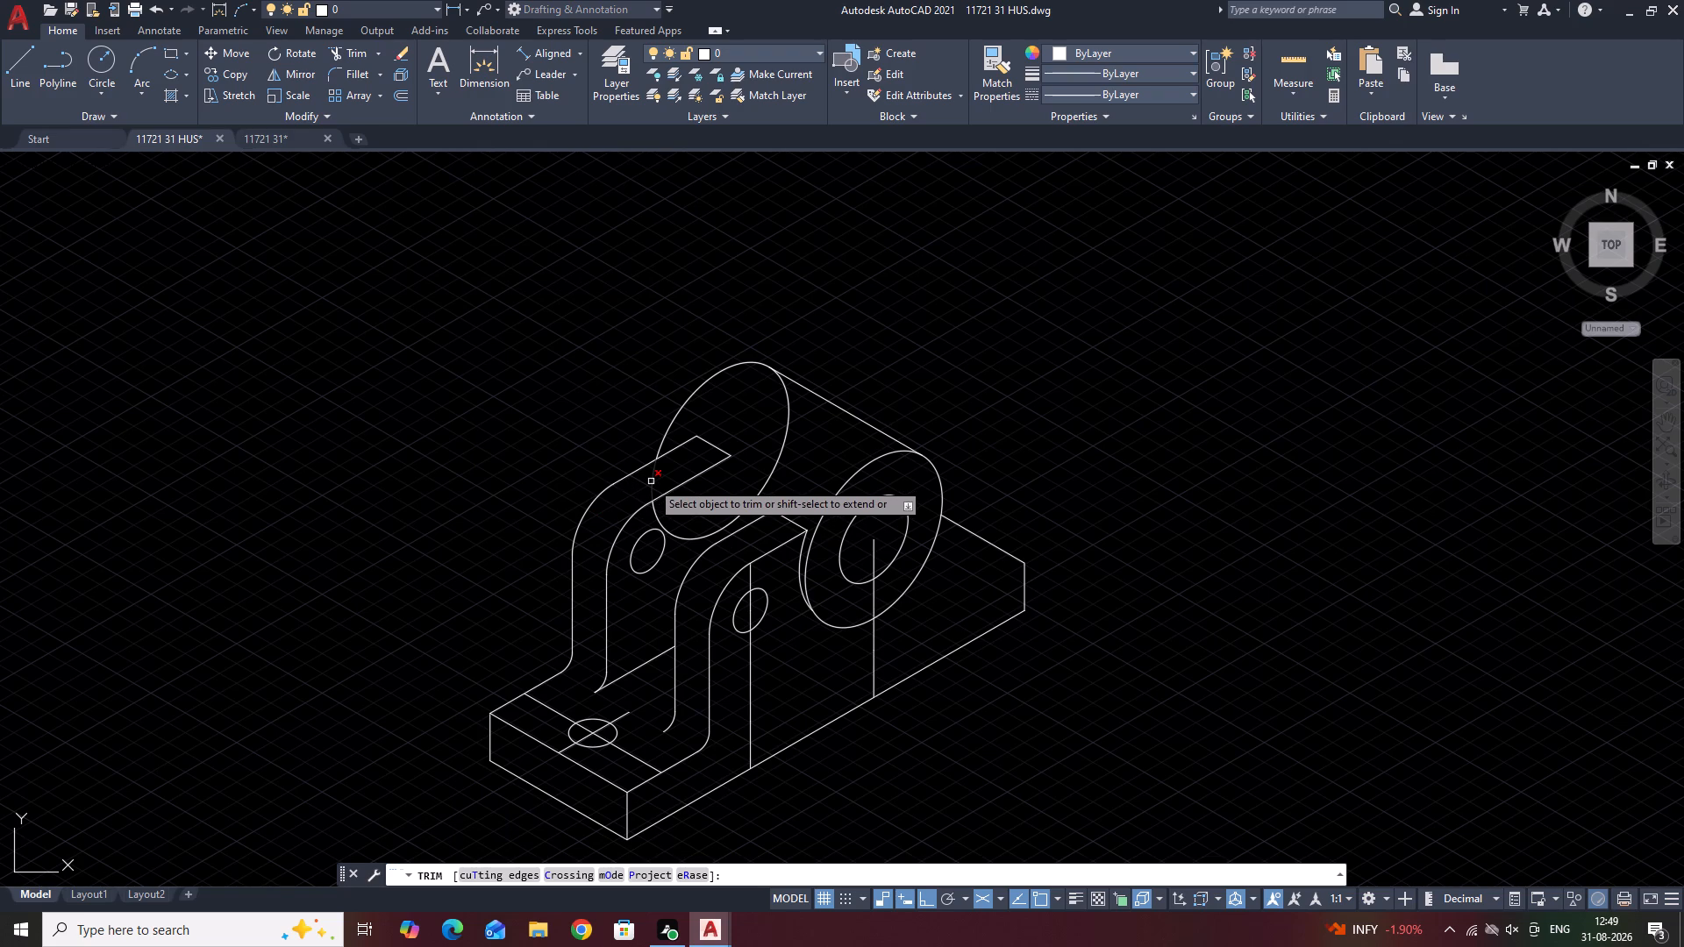
click(651, 481)
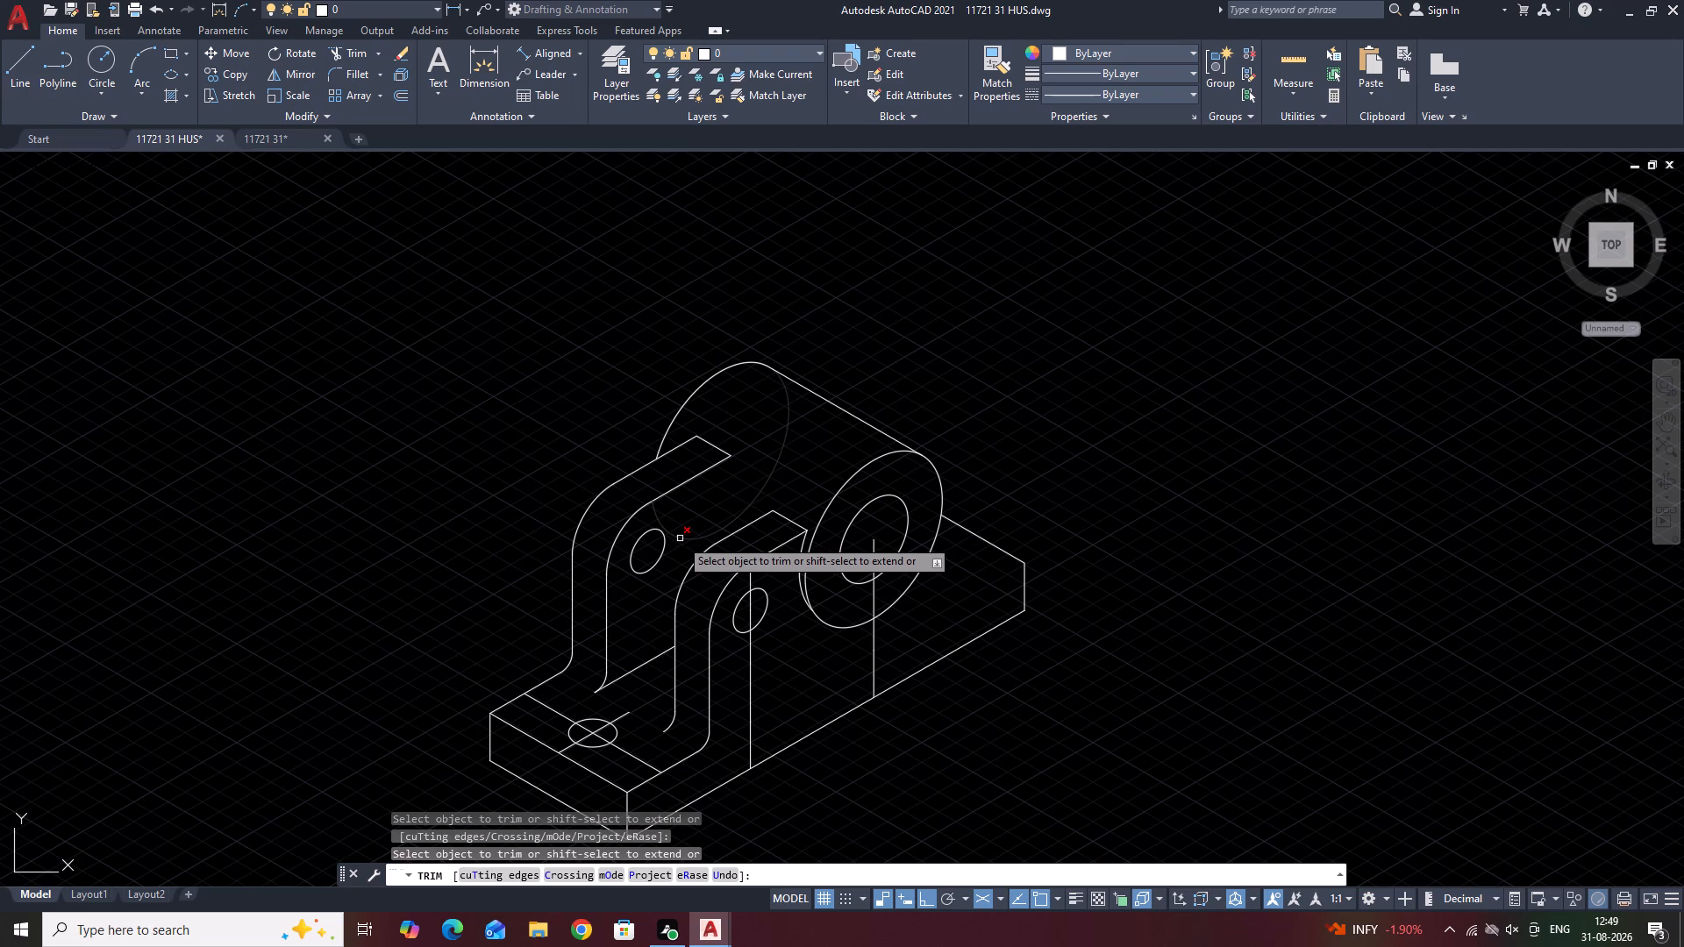
click(680, 538)
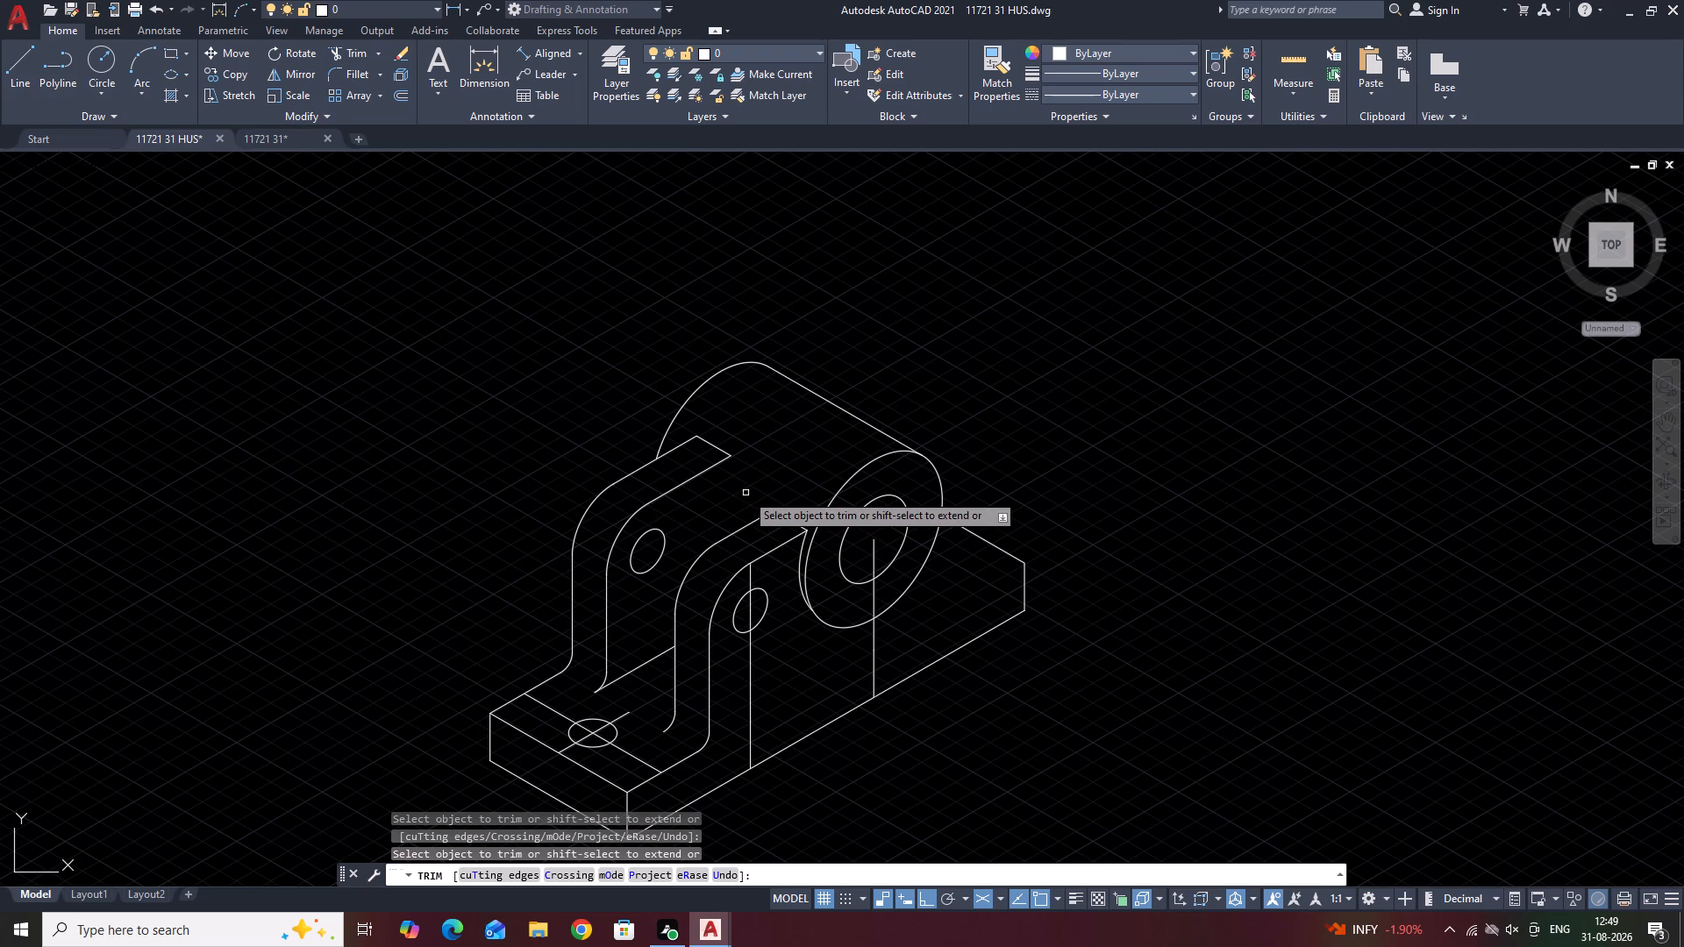
key(space)
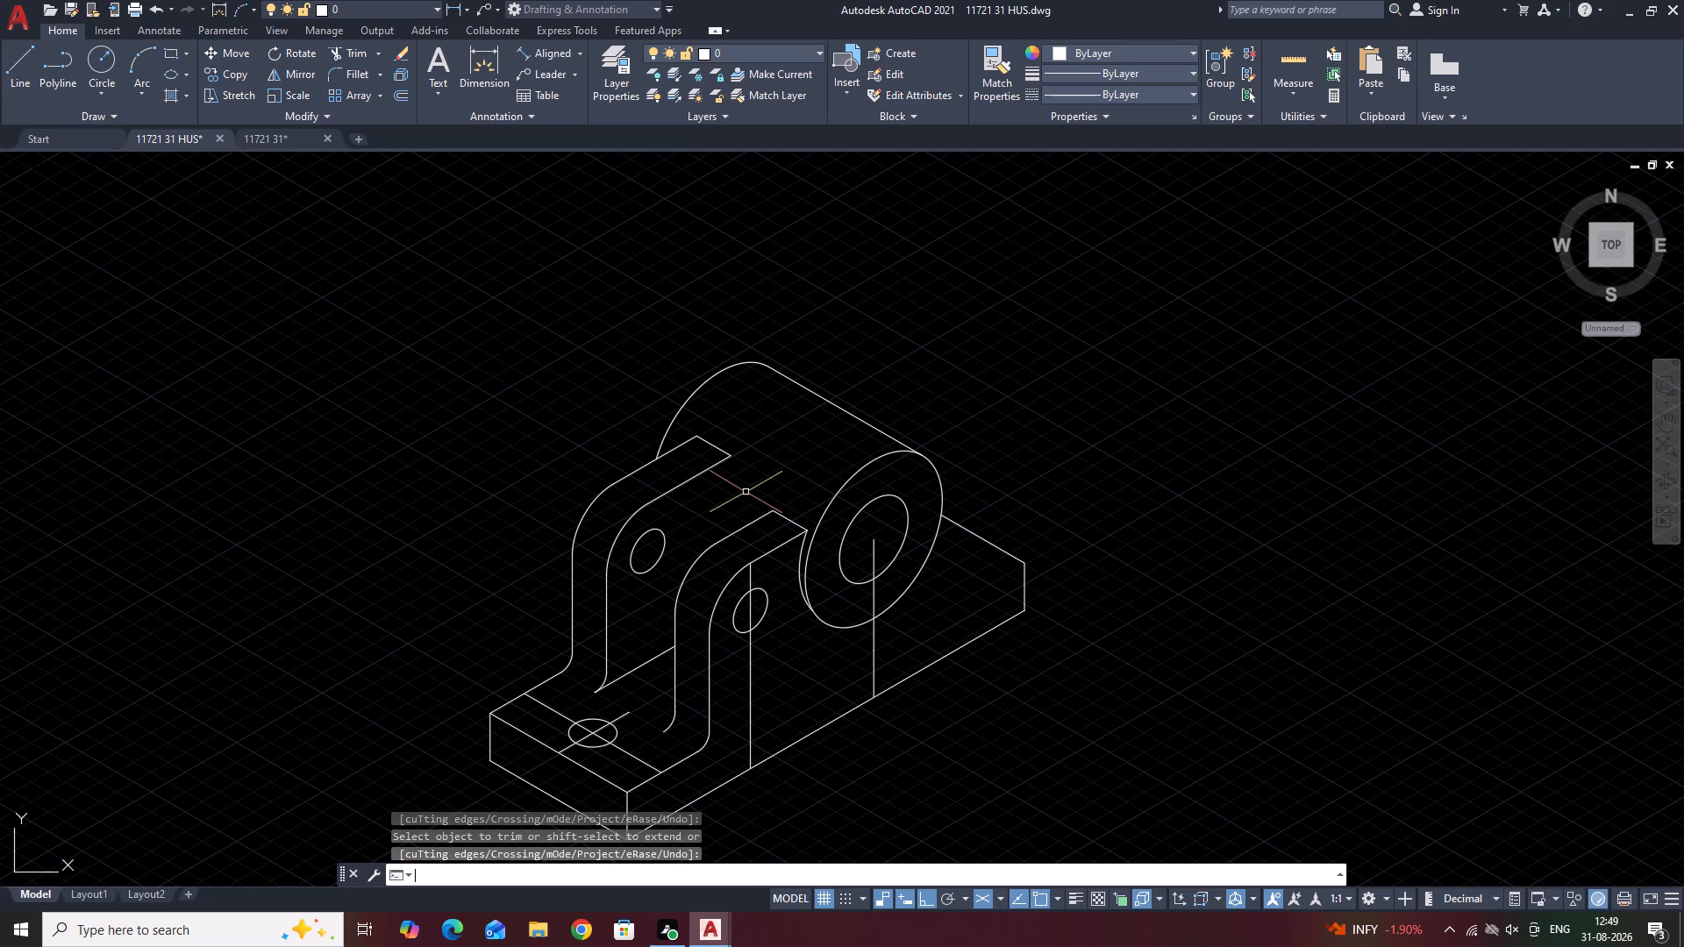
Draw the far arm's vertical end edge down from its front top corner and trim it at the near arm's back top edge.
click(18, 57)
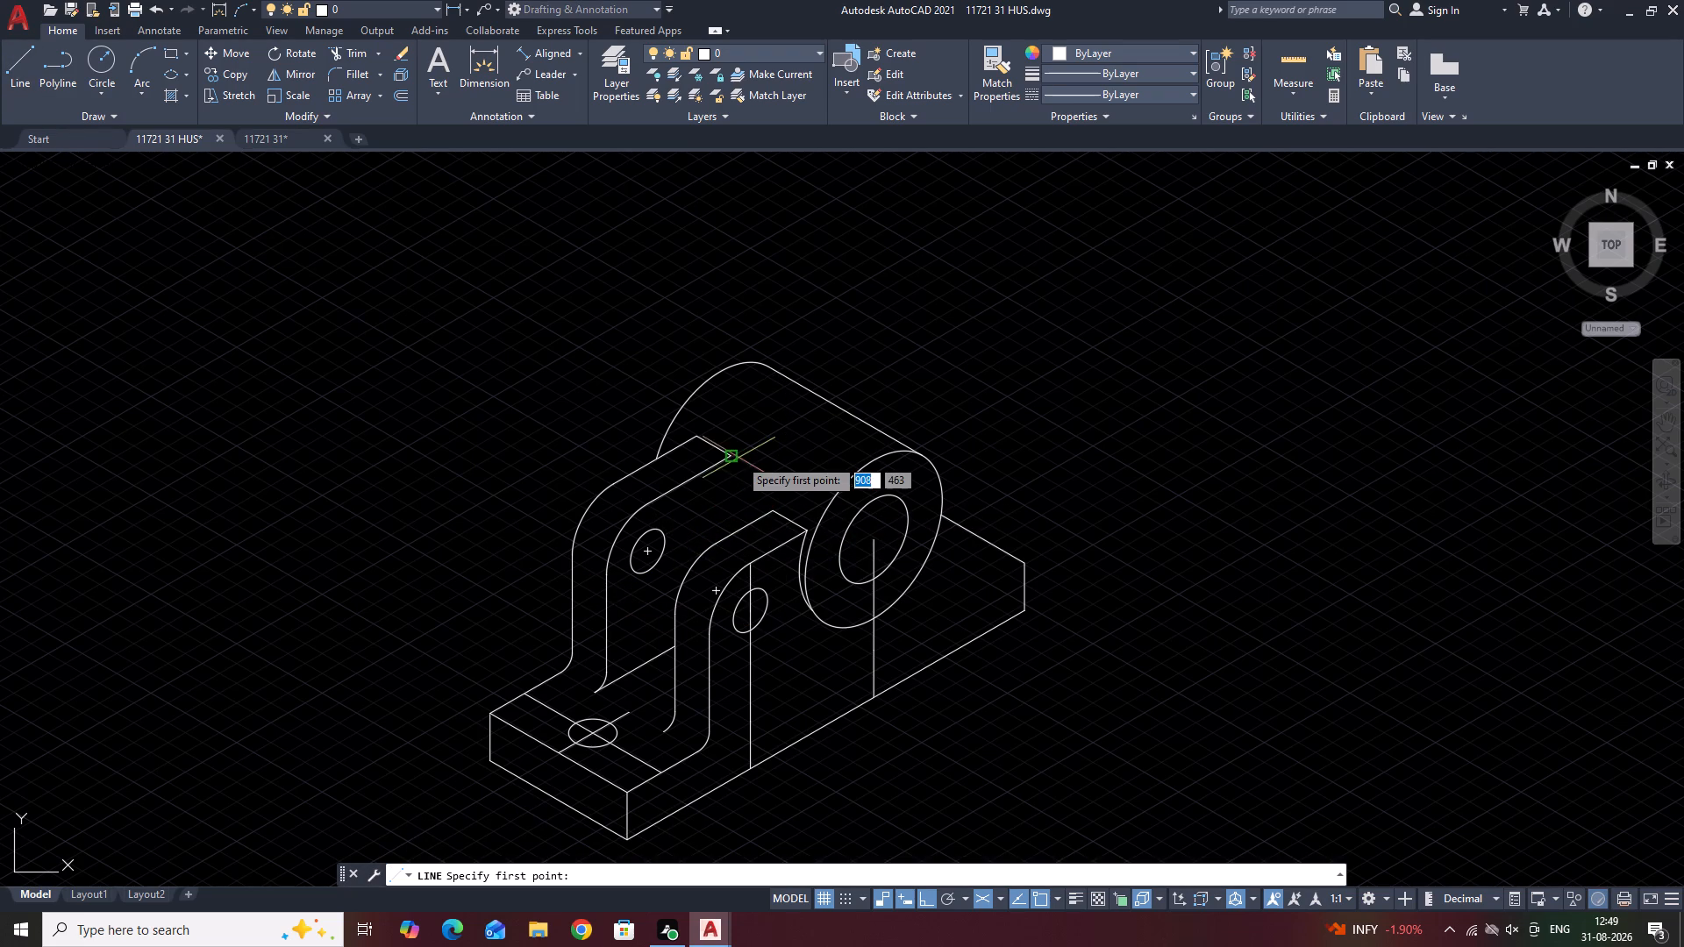
click(733, 456)
key(F5)
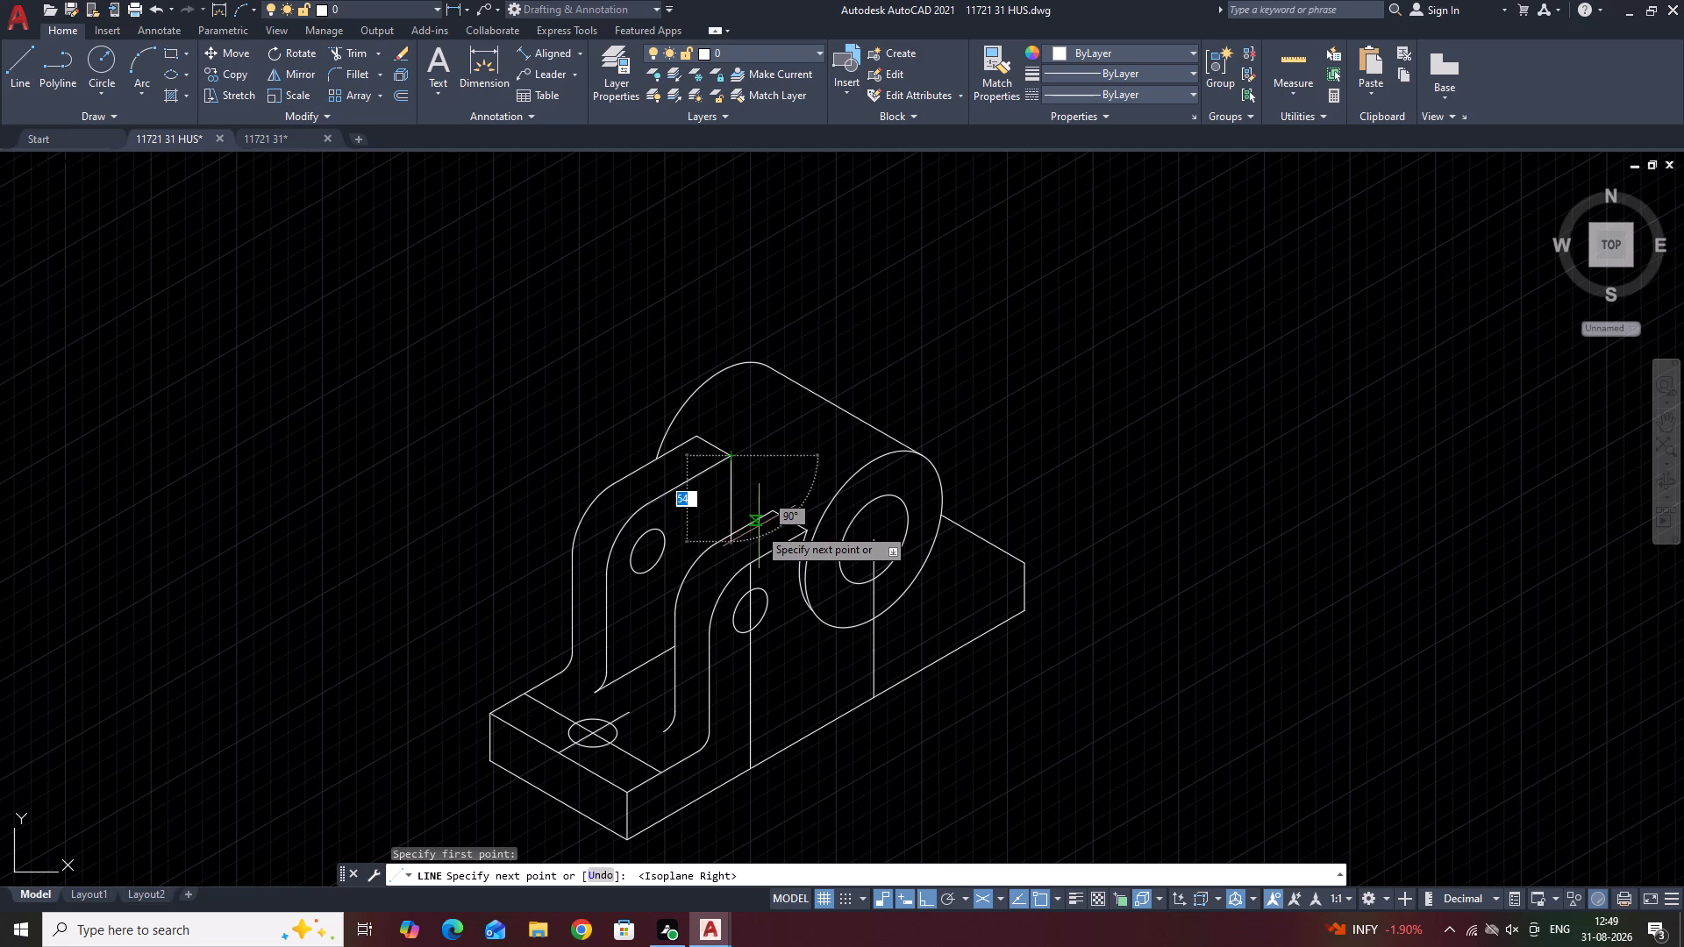
scroll(729, 545, up, 1)
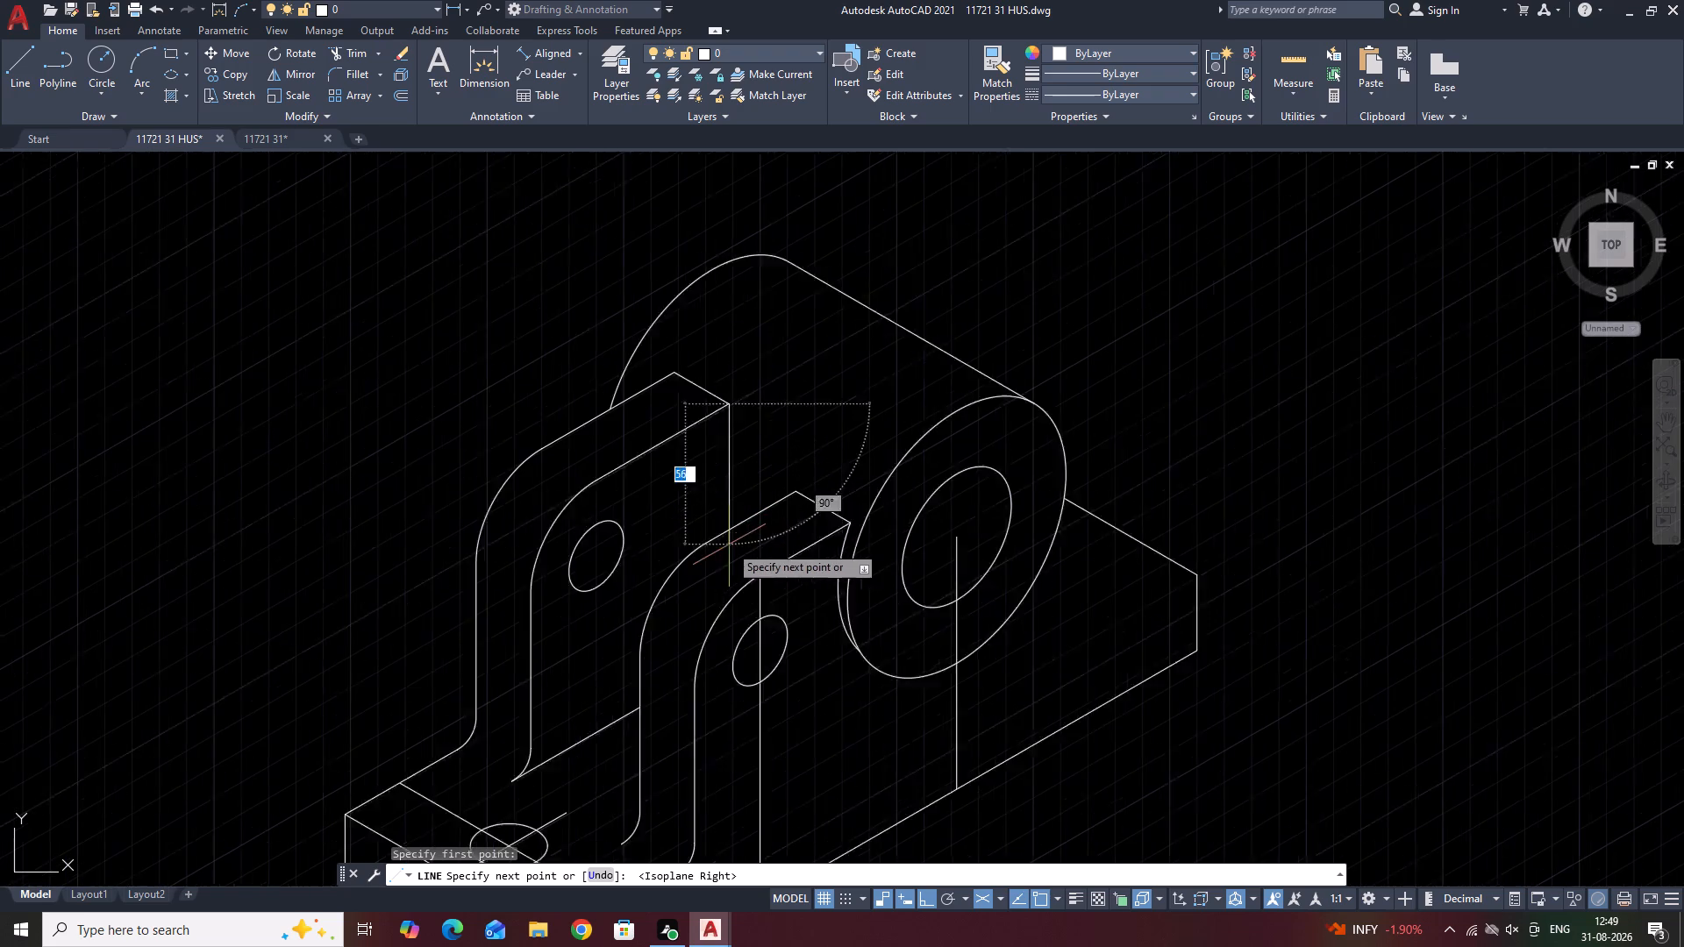
scroll(729, 545, up, 1)
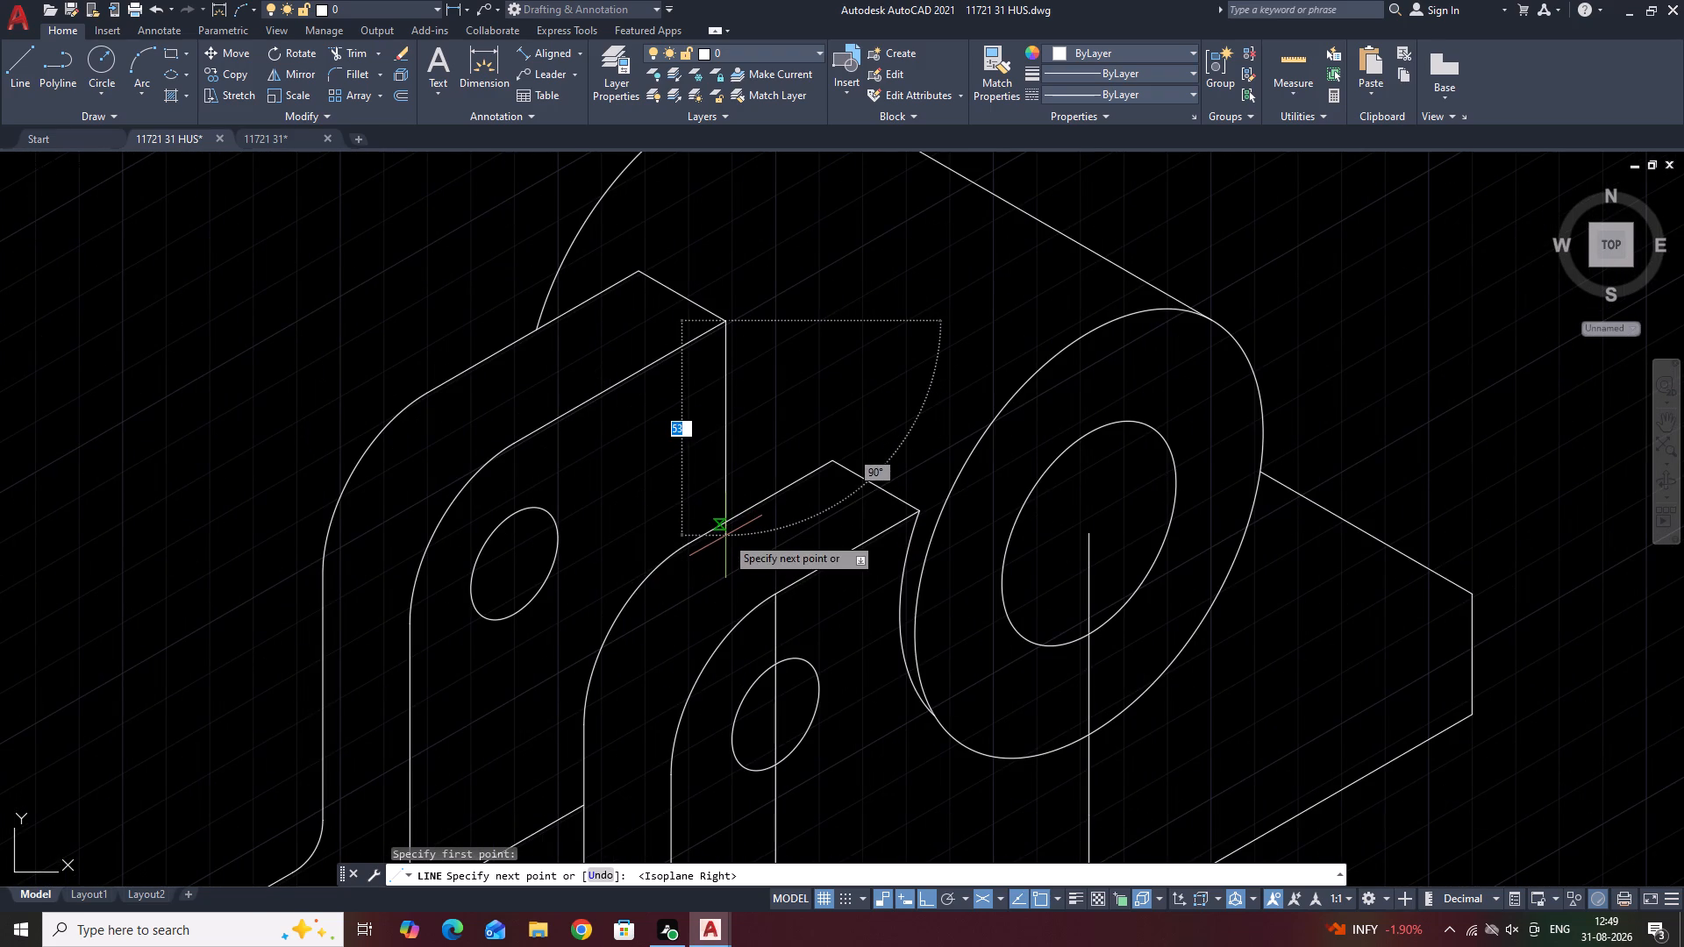
click(726, 539)
key(space)
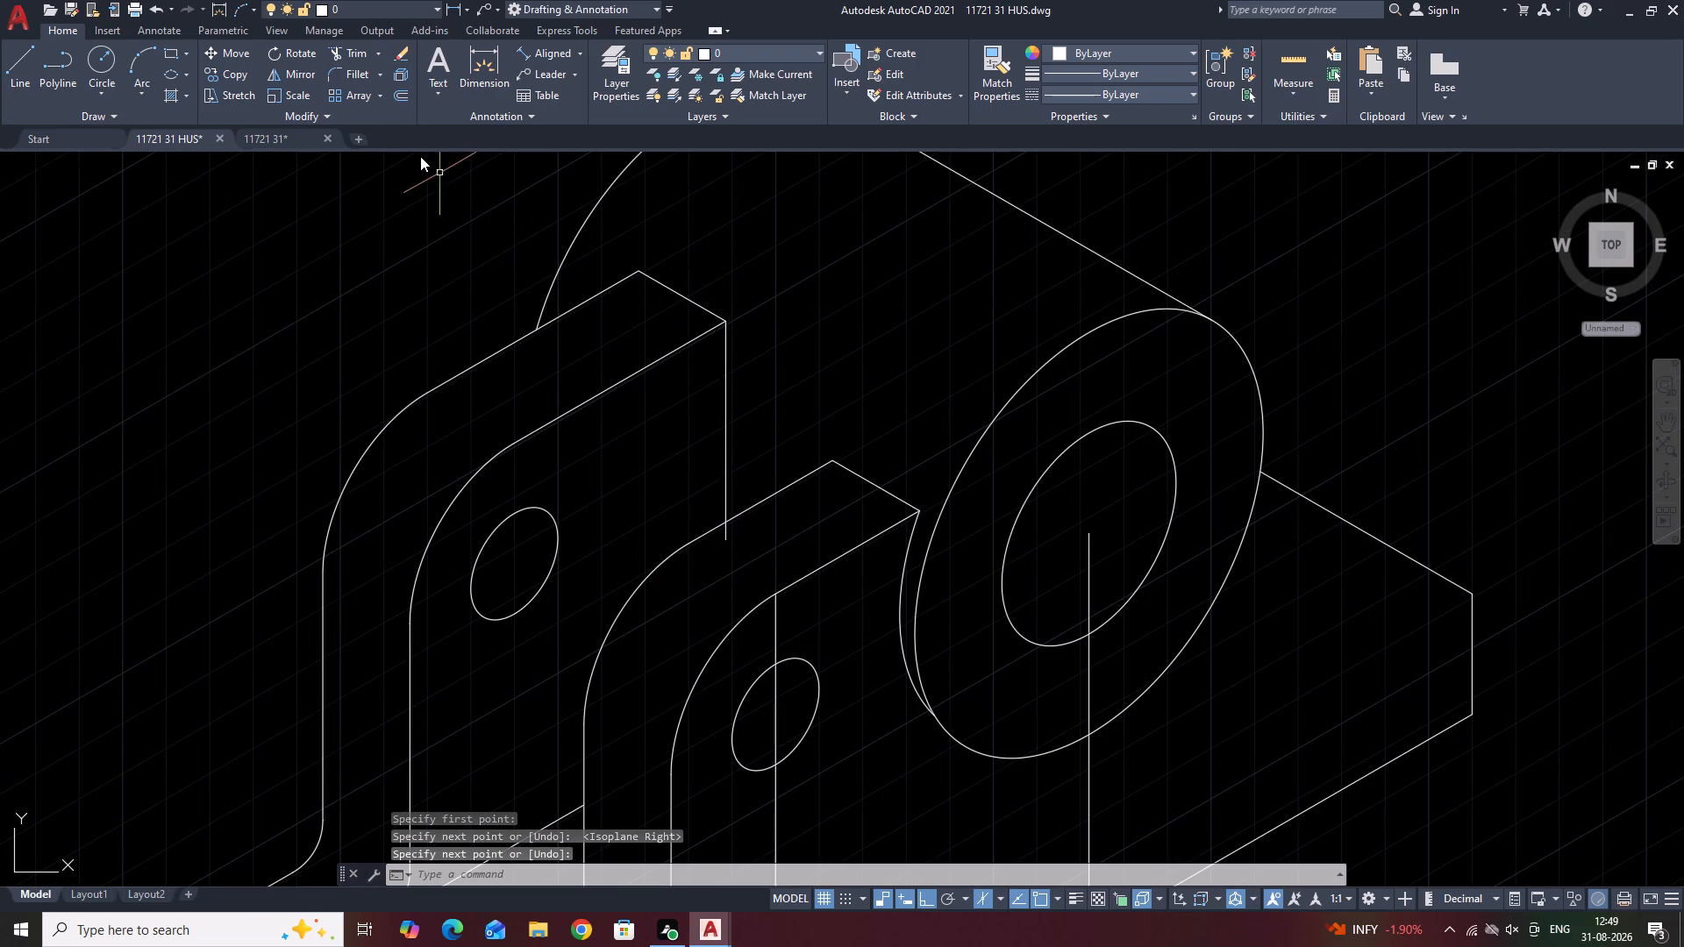
click(345, 53)
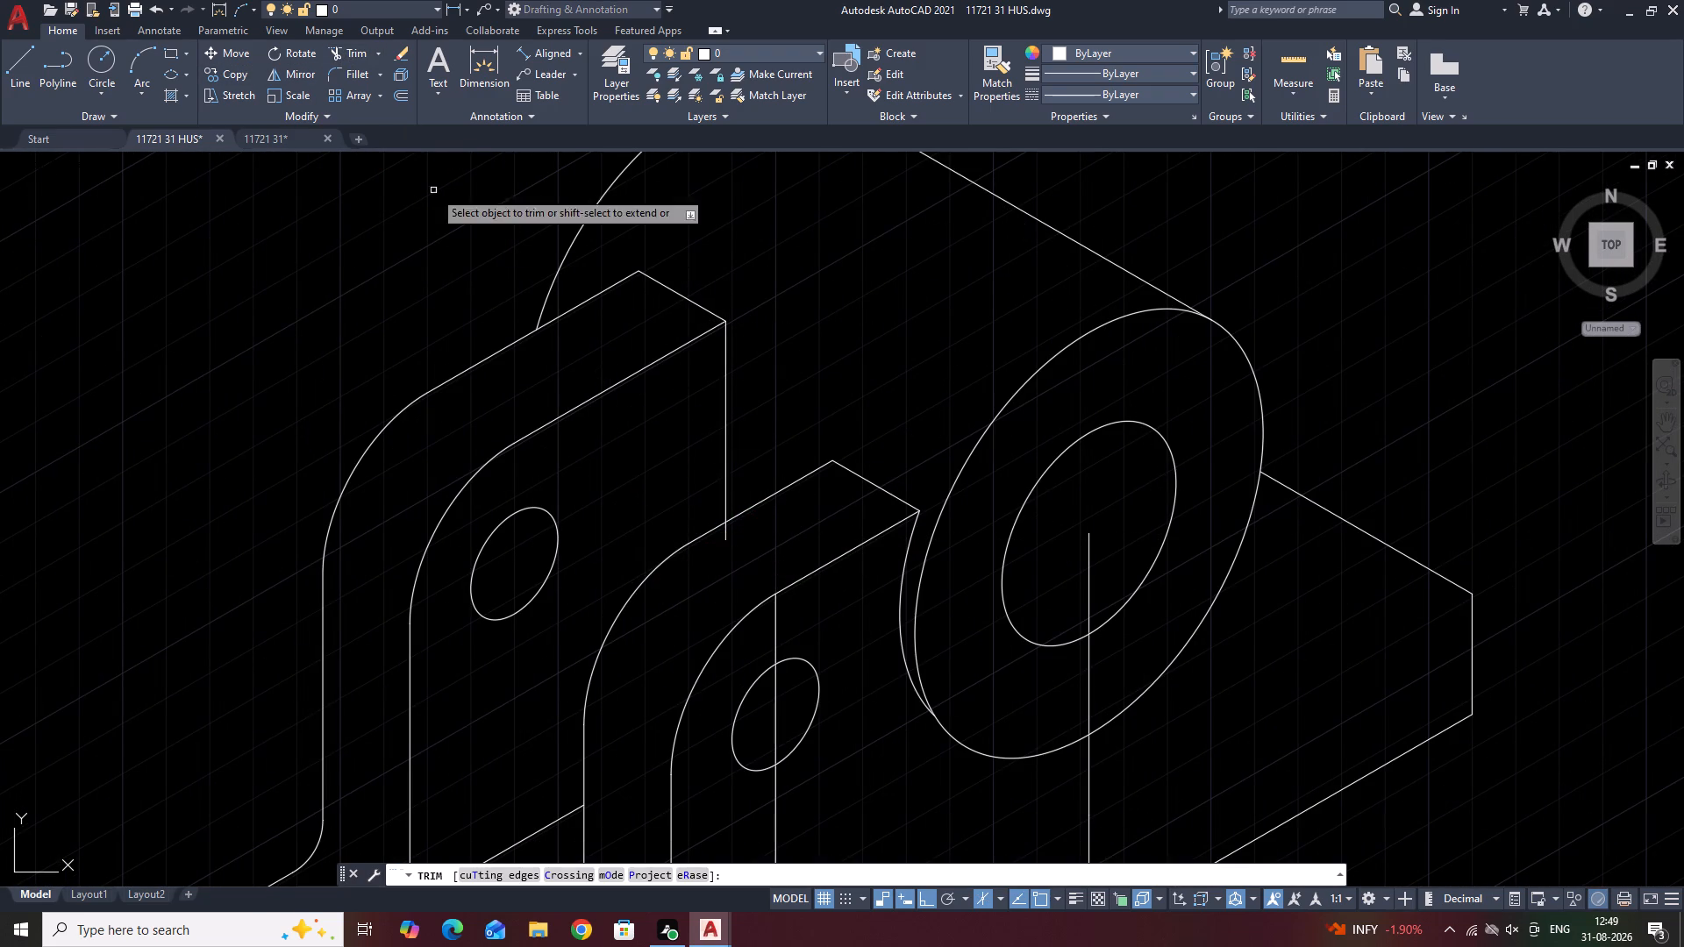
click(726, 537)
scroll(715, 536, down, 3)
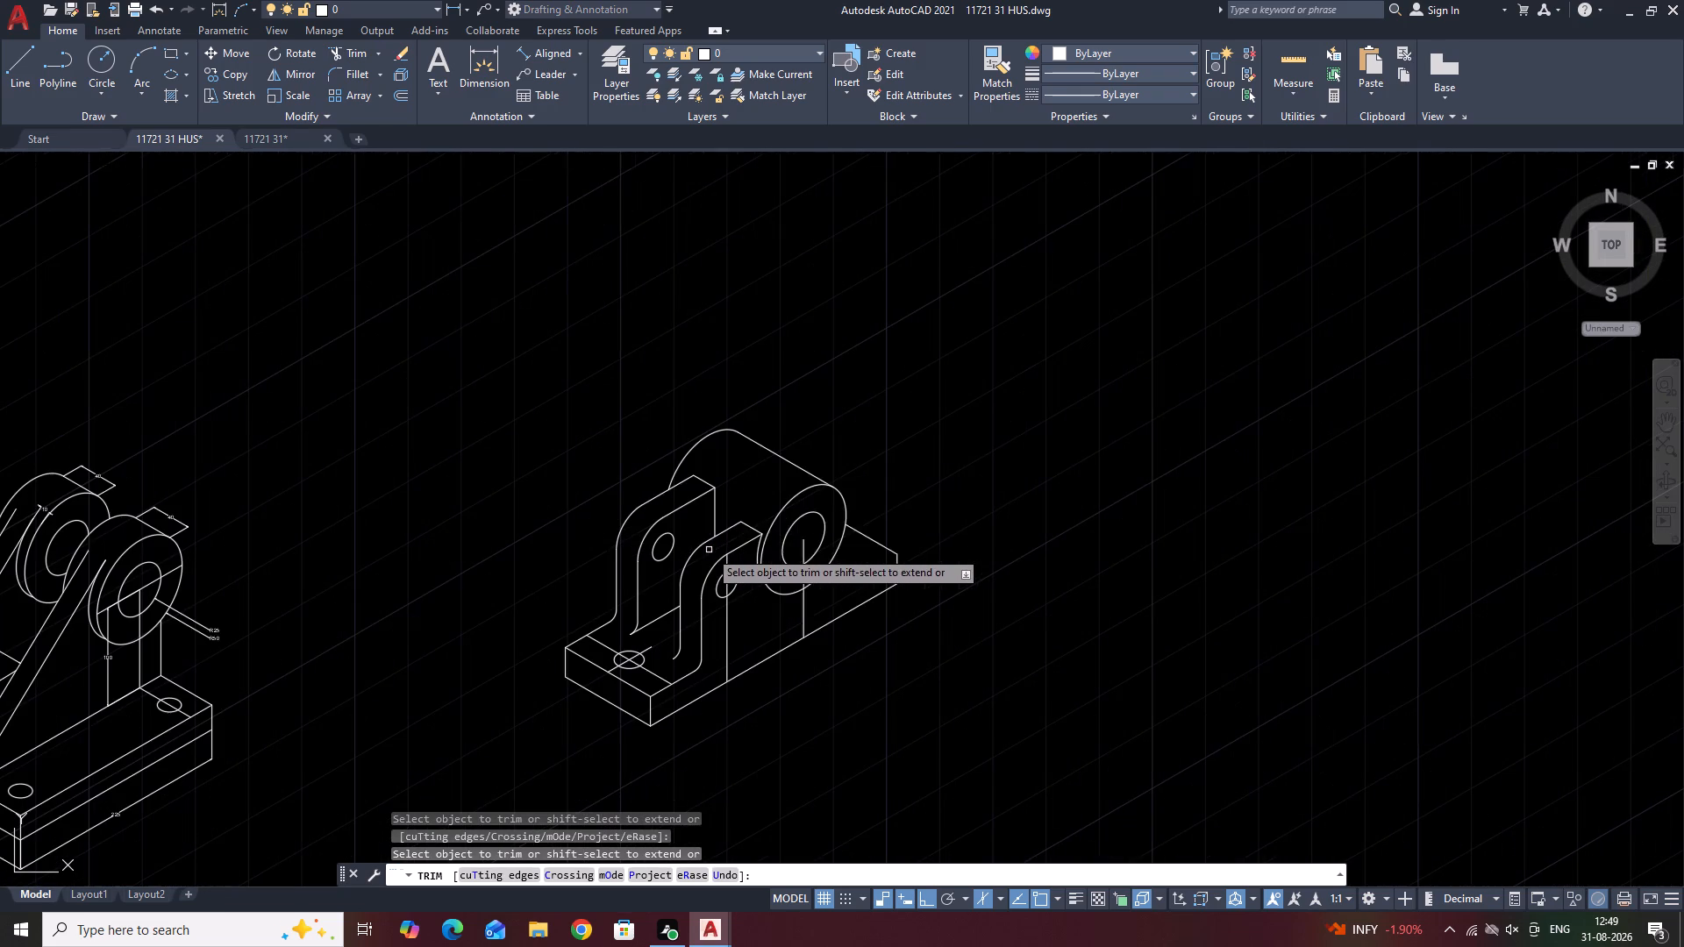
key(space)
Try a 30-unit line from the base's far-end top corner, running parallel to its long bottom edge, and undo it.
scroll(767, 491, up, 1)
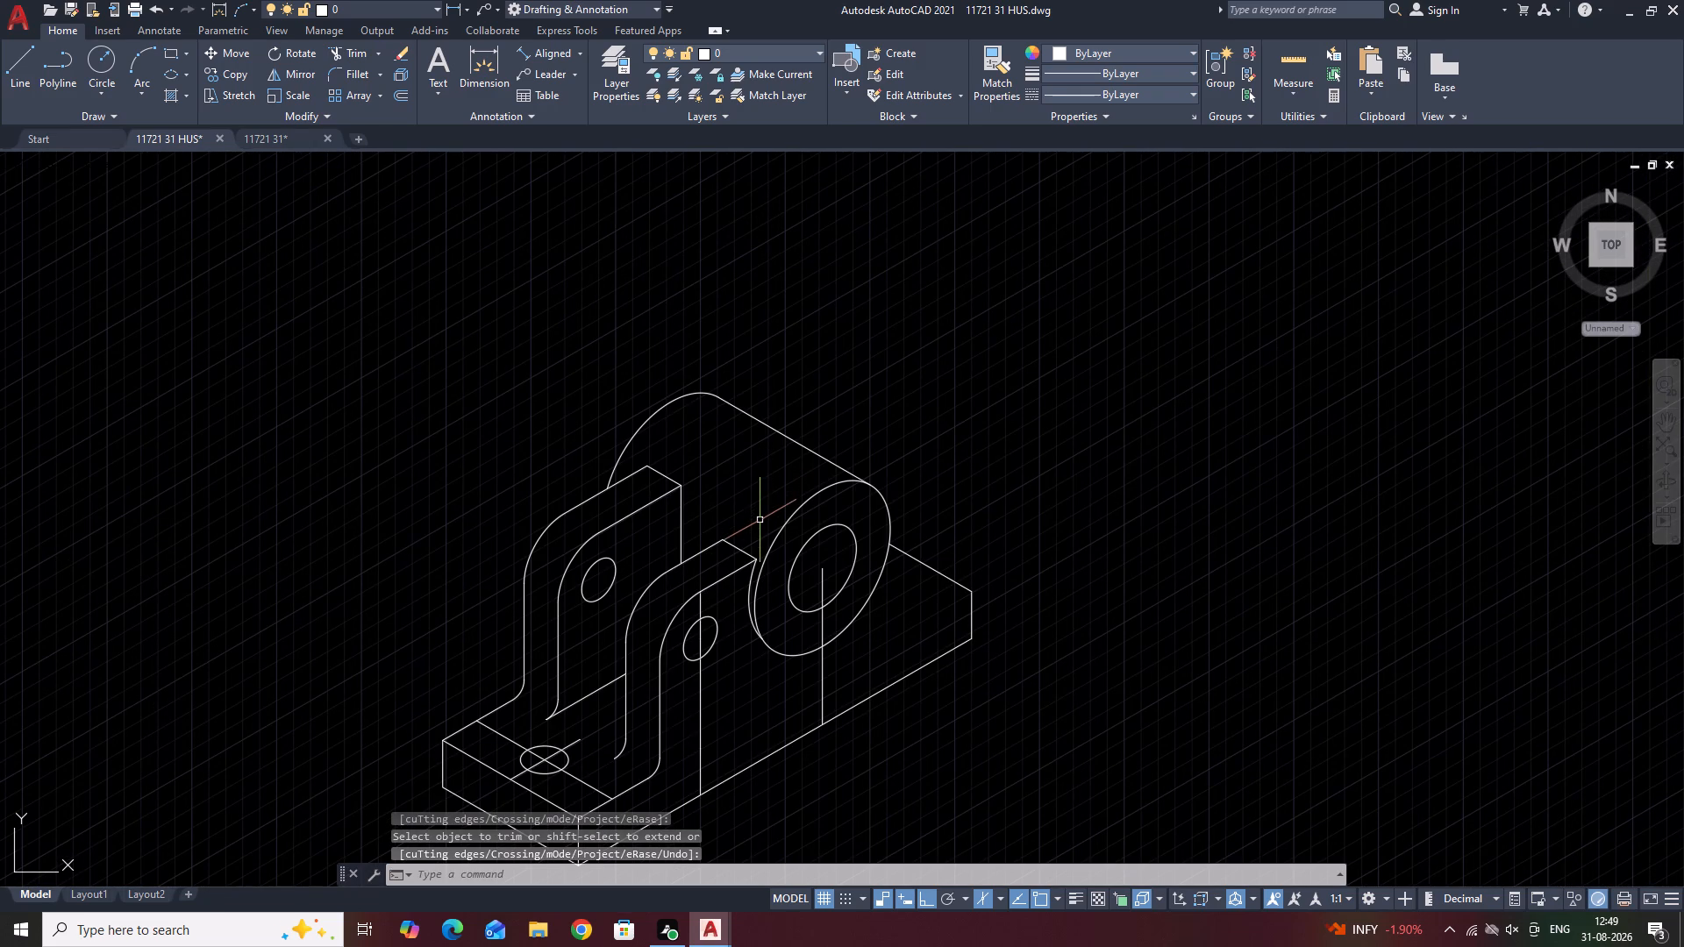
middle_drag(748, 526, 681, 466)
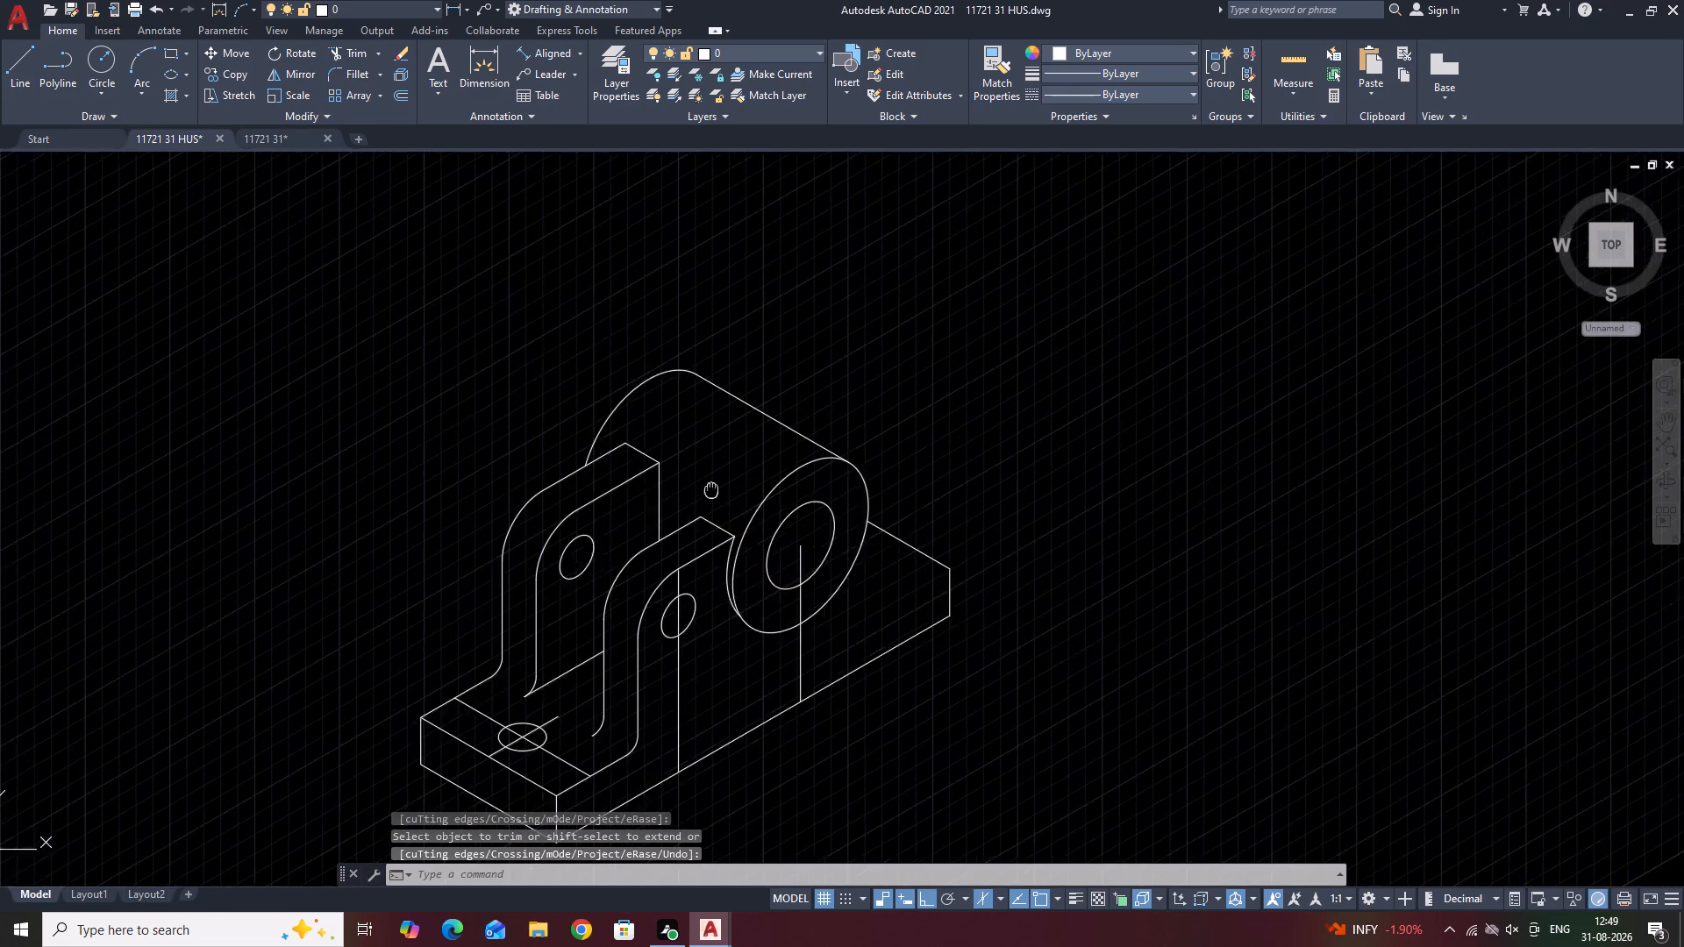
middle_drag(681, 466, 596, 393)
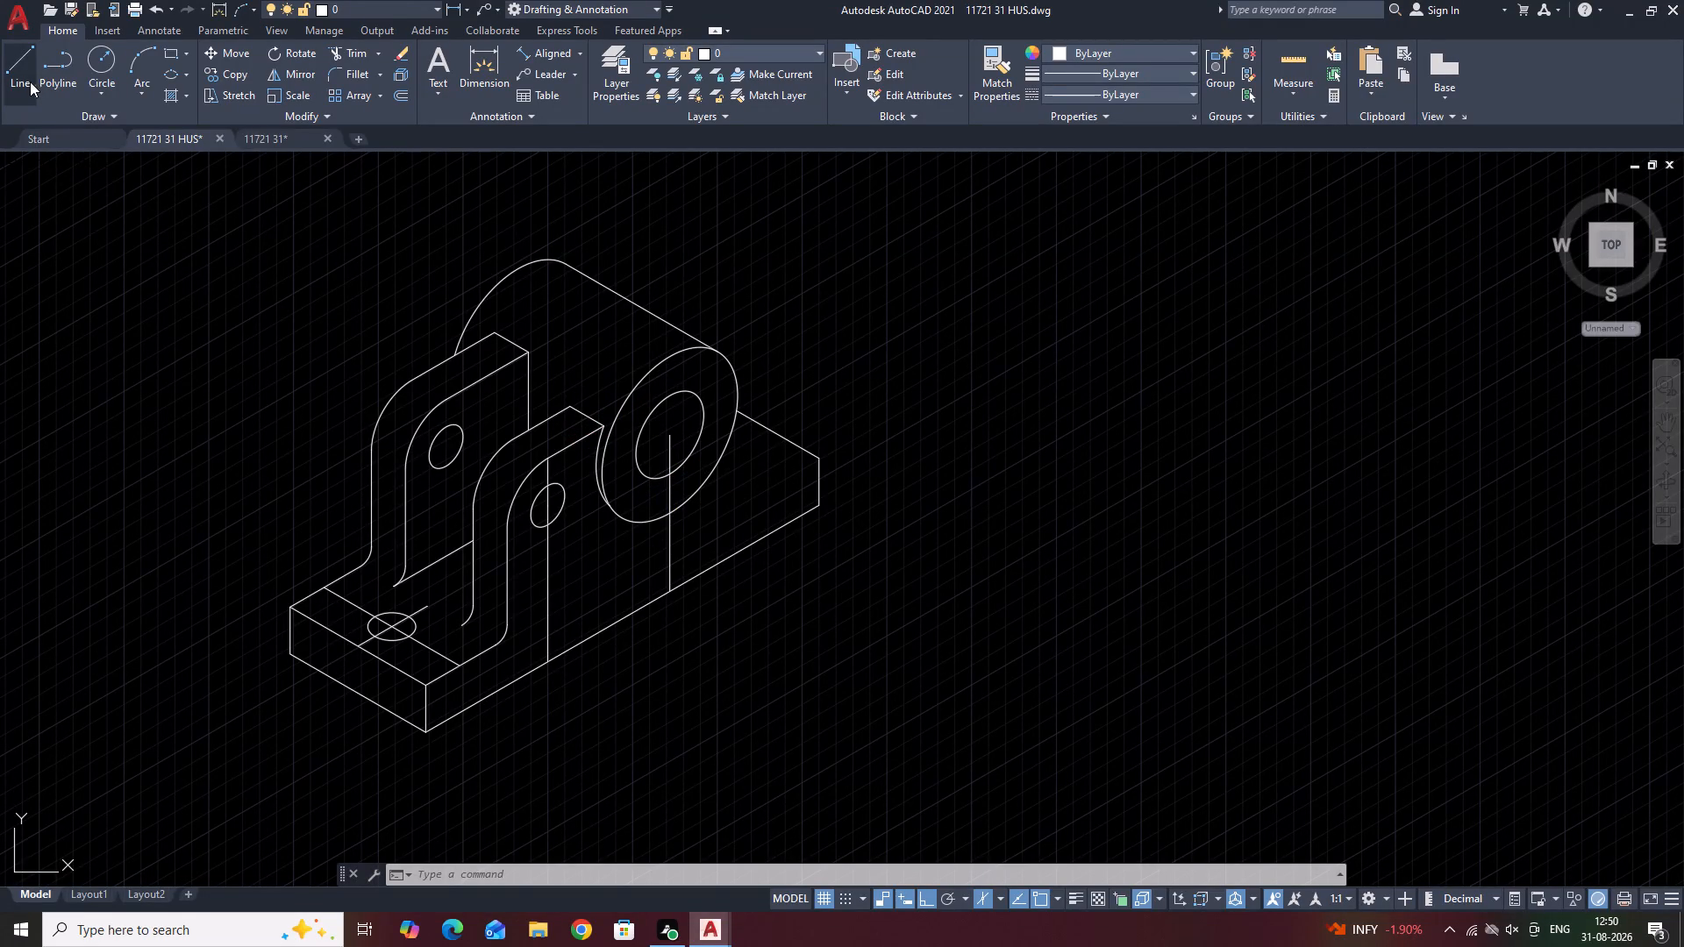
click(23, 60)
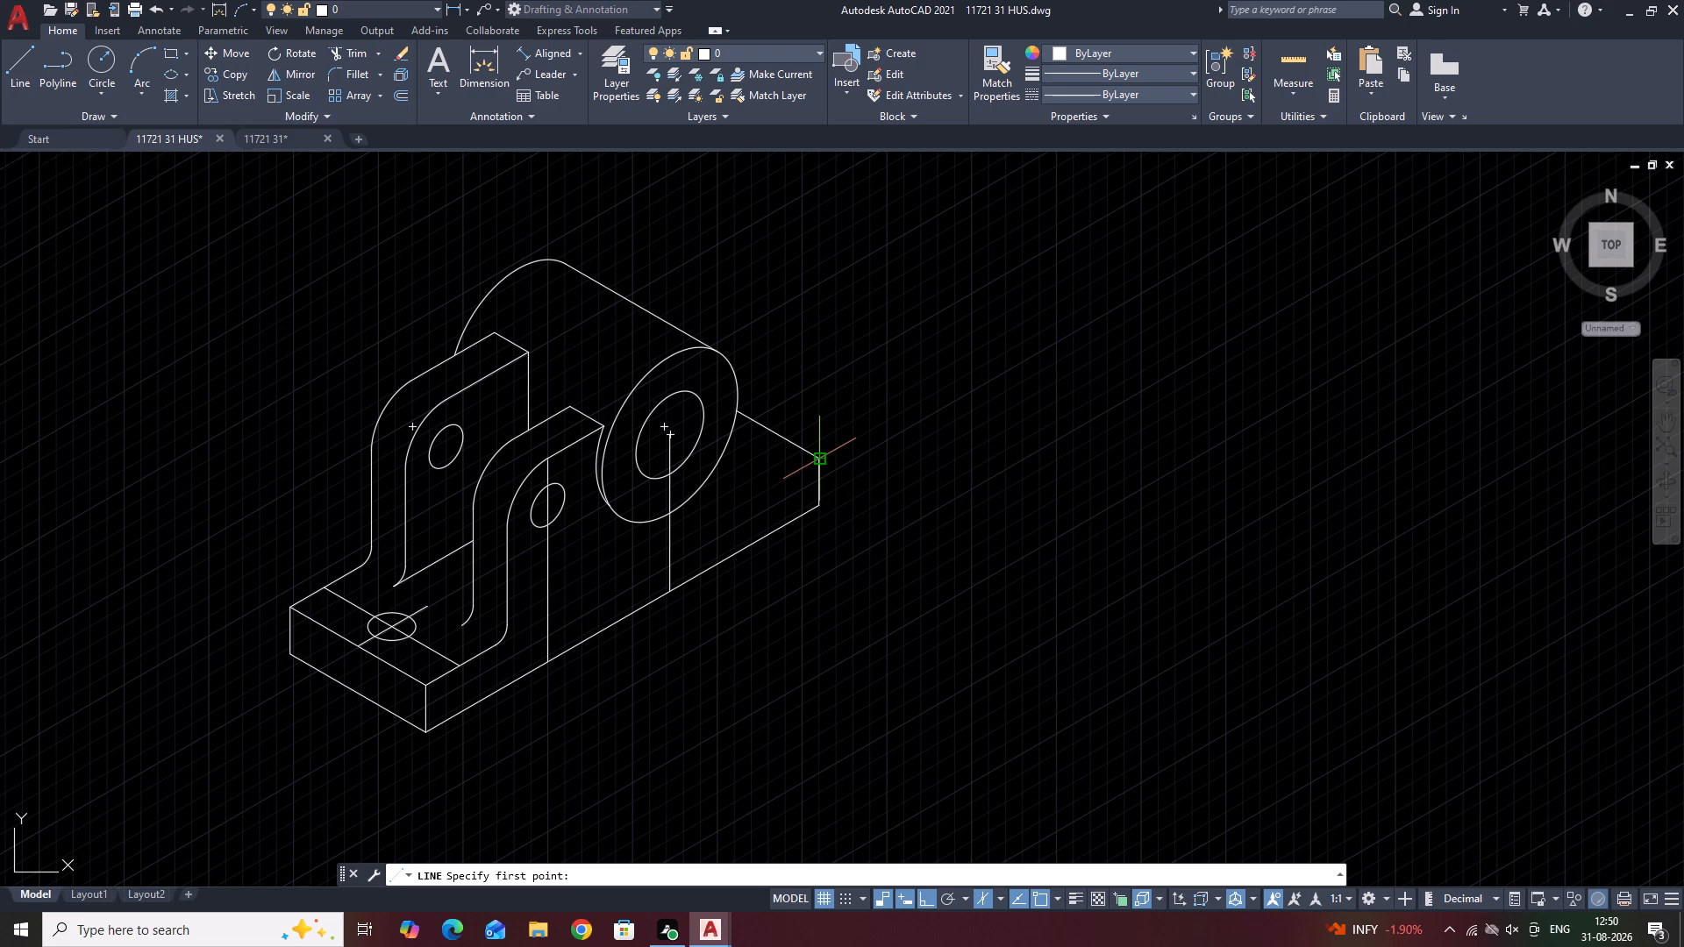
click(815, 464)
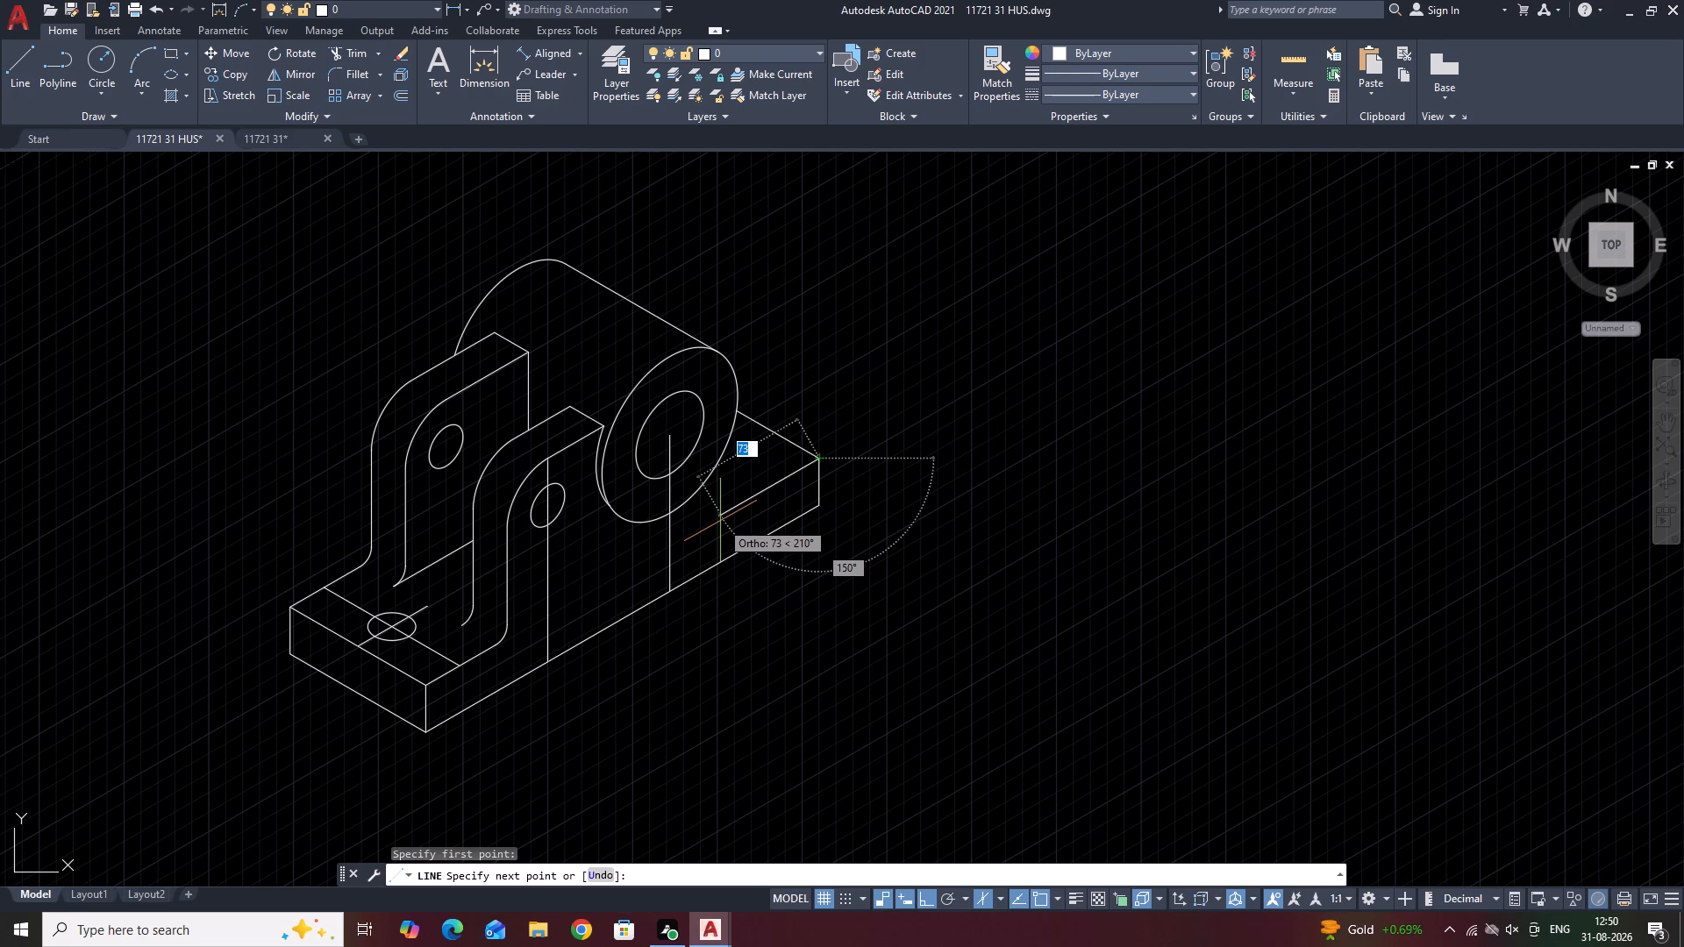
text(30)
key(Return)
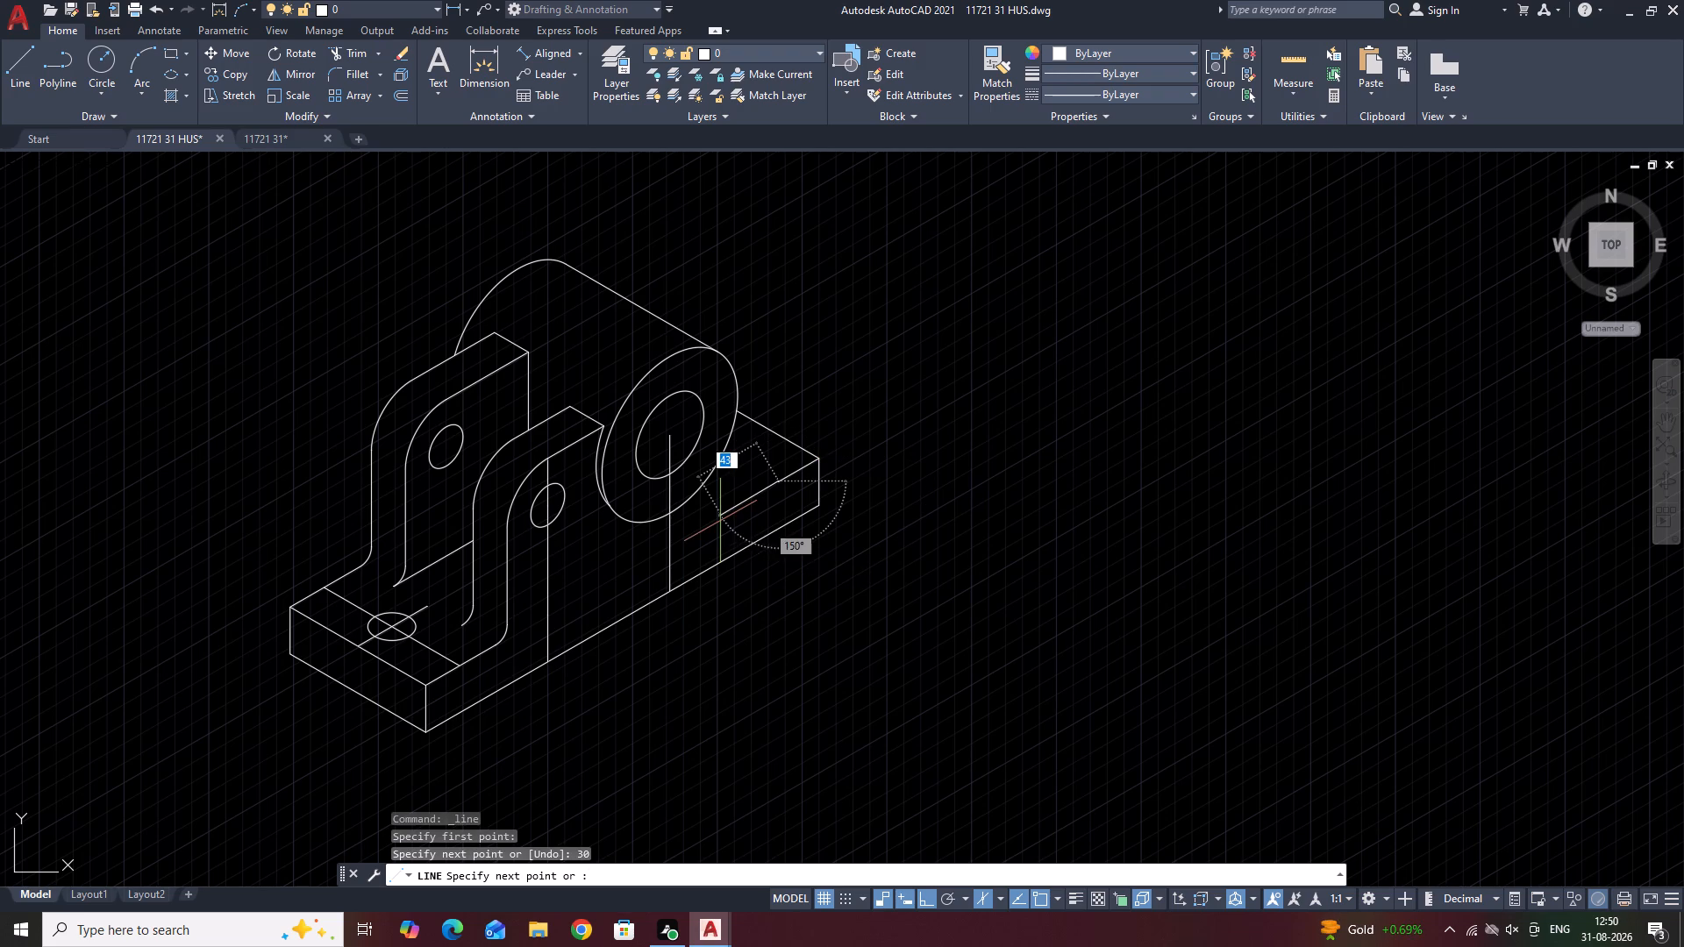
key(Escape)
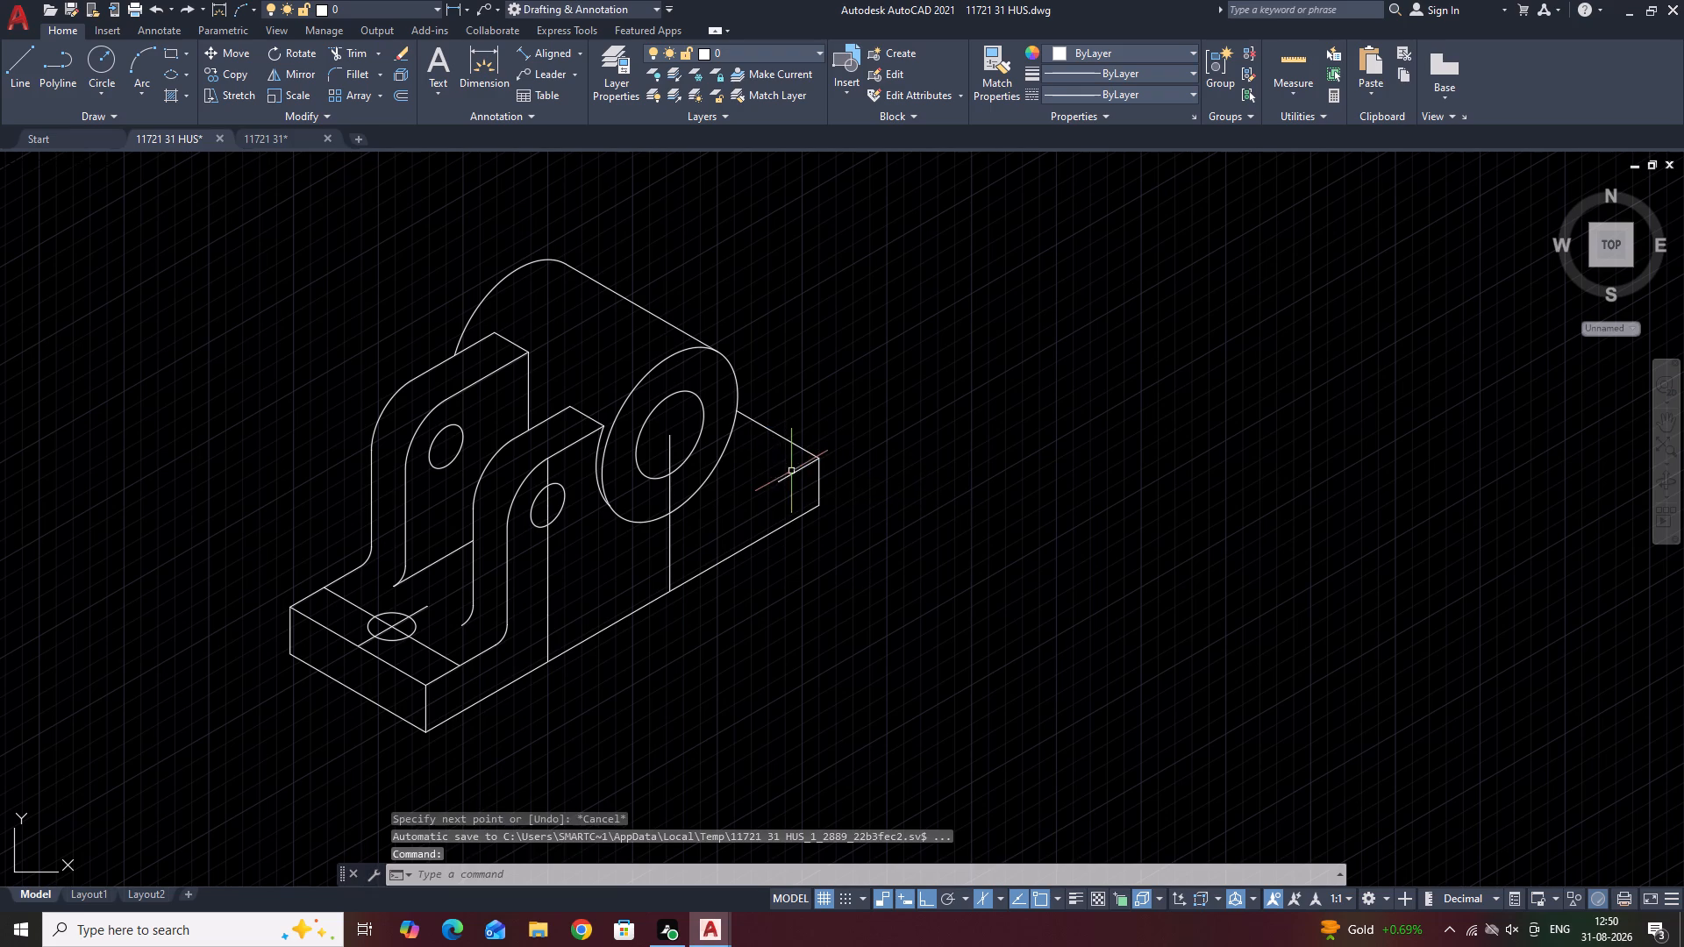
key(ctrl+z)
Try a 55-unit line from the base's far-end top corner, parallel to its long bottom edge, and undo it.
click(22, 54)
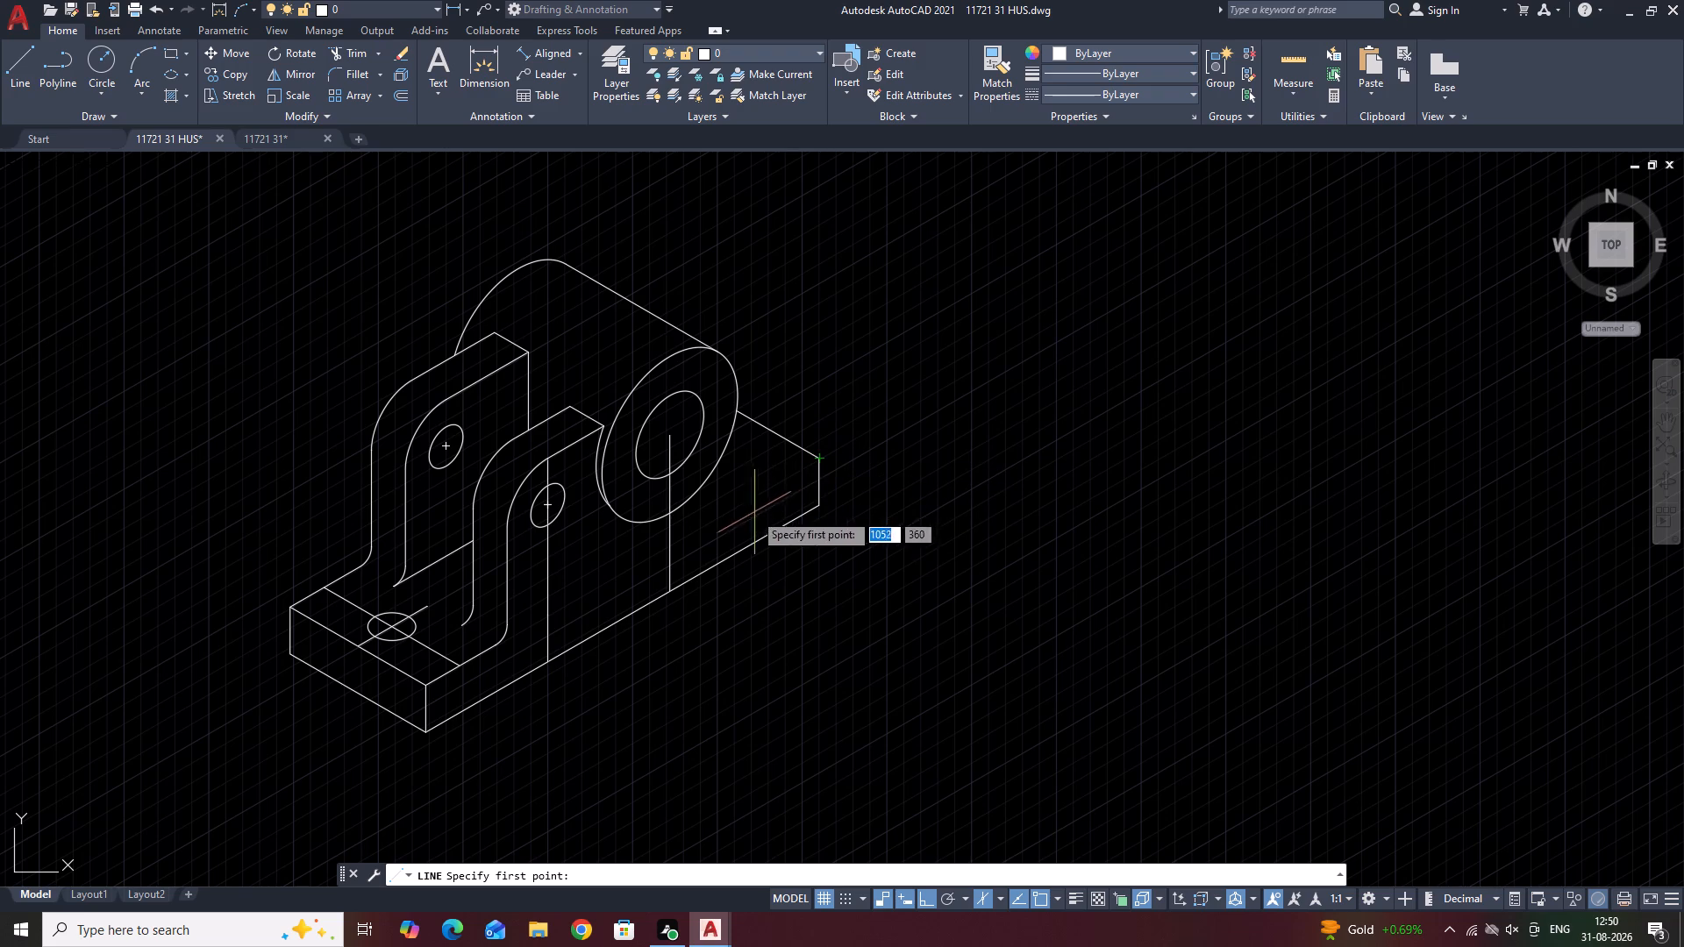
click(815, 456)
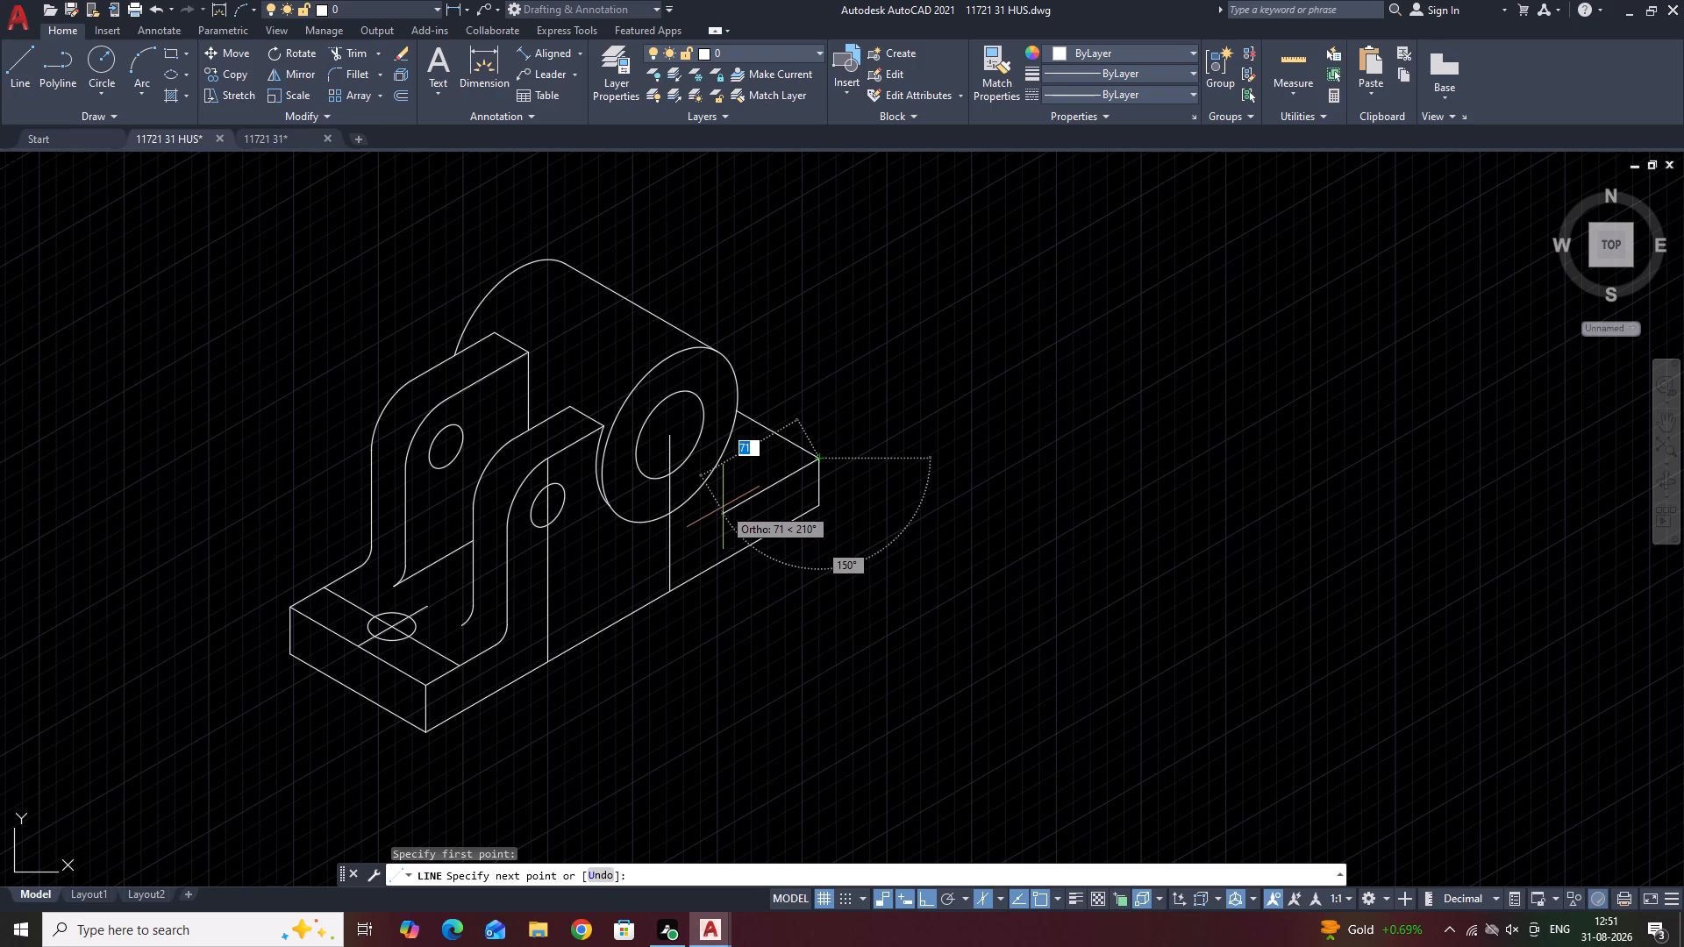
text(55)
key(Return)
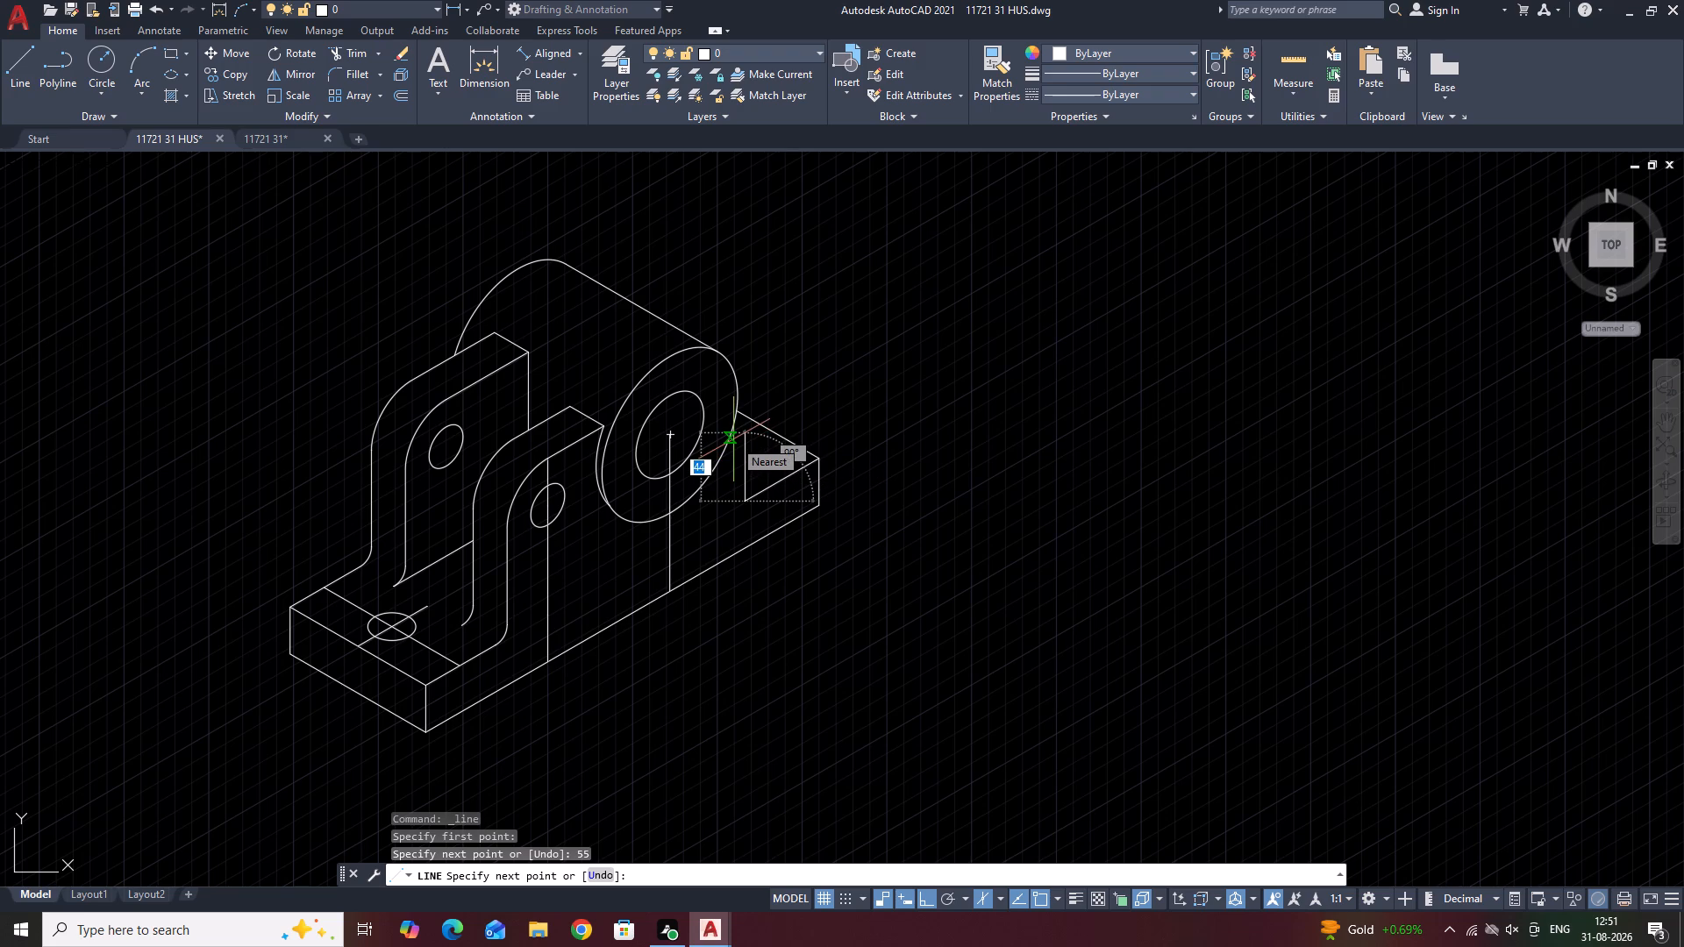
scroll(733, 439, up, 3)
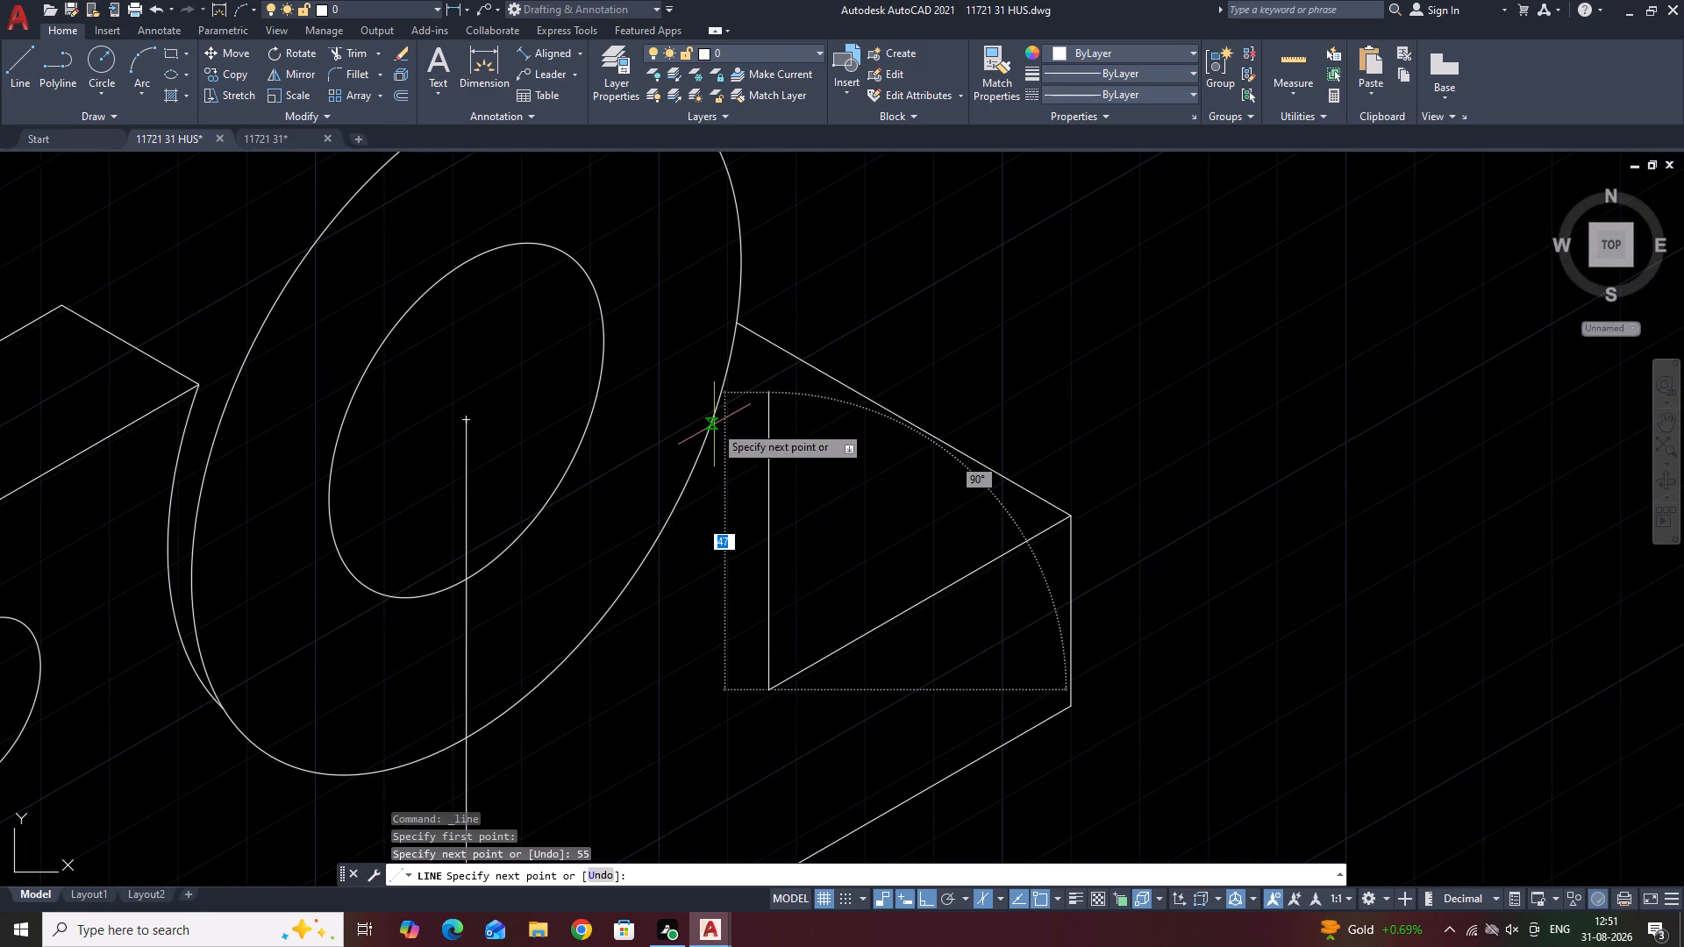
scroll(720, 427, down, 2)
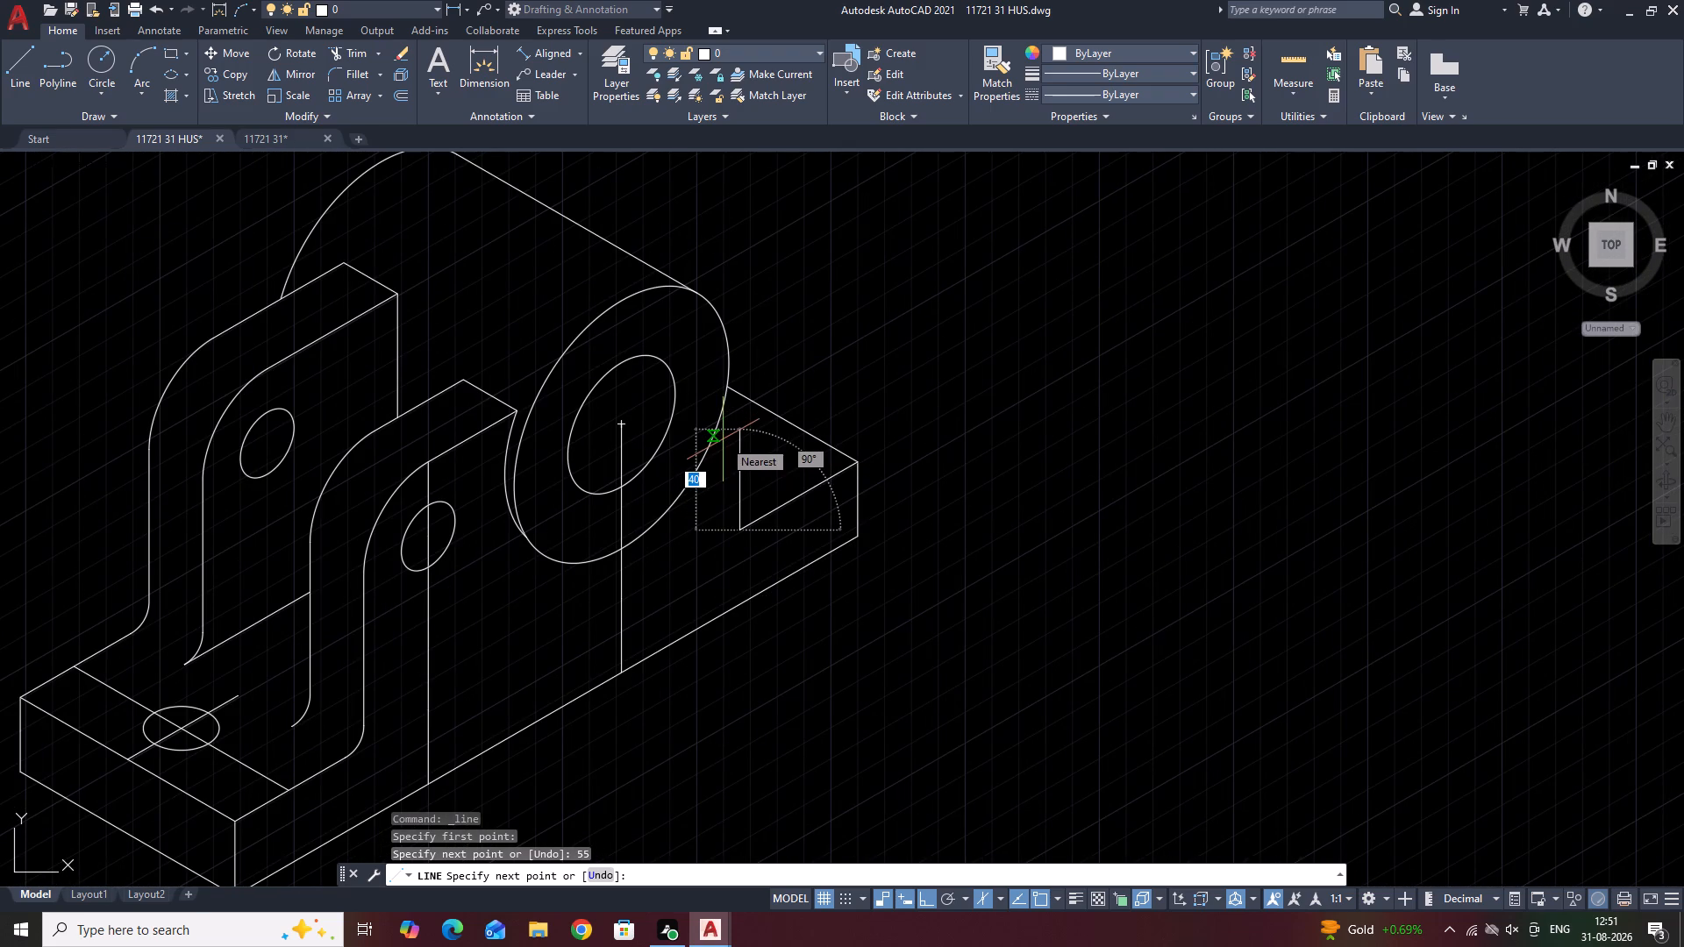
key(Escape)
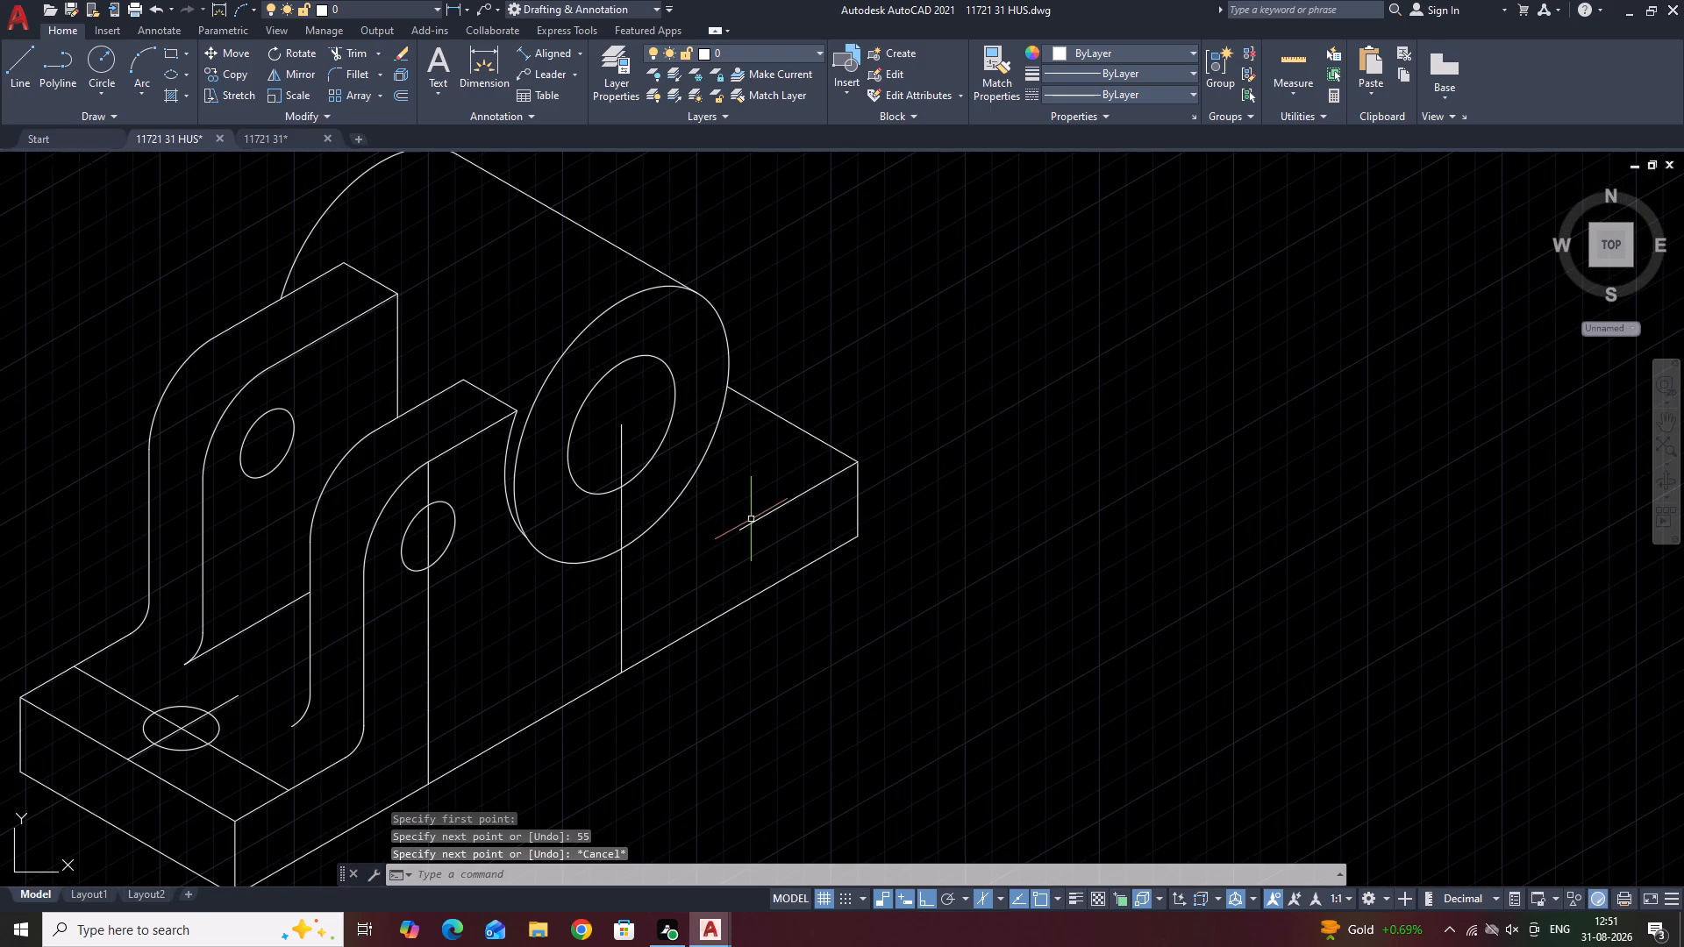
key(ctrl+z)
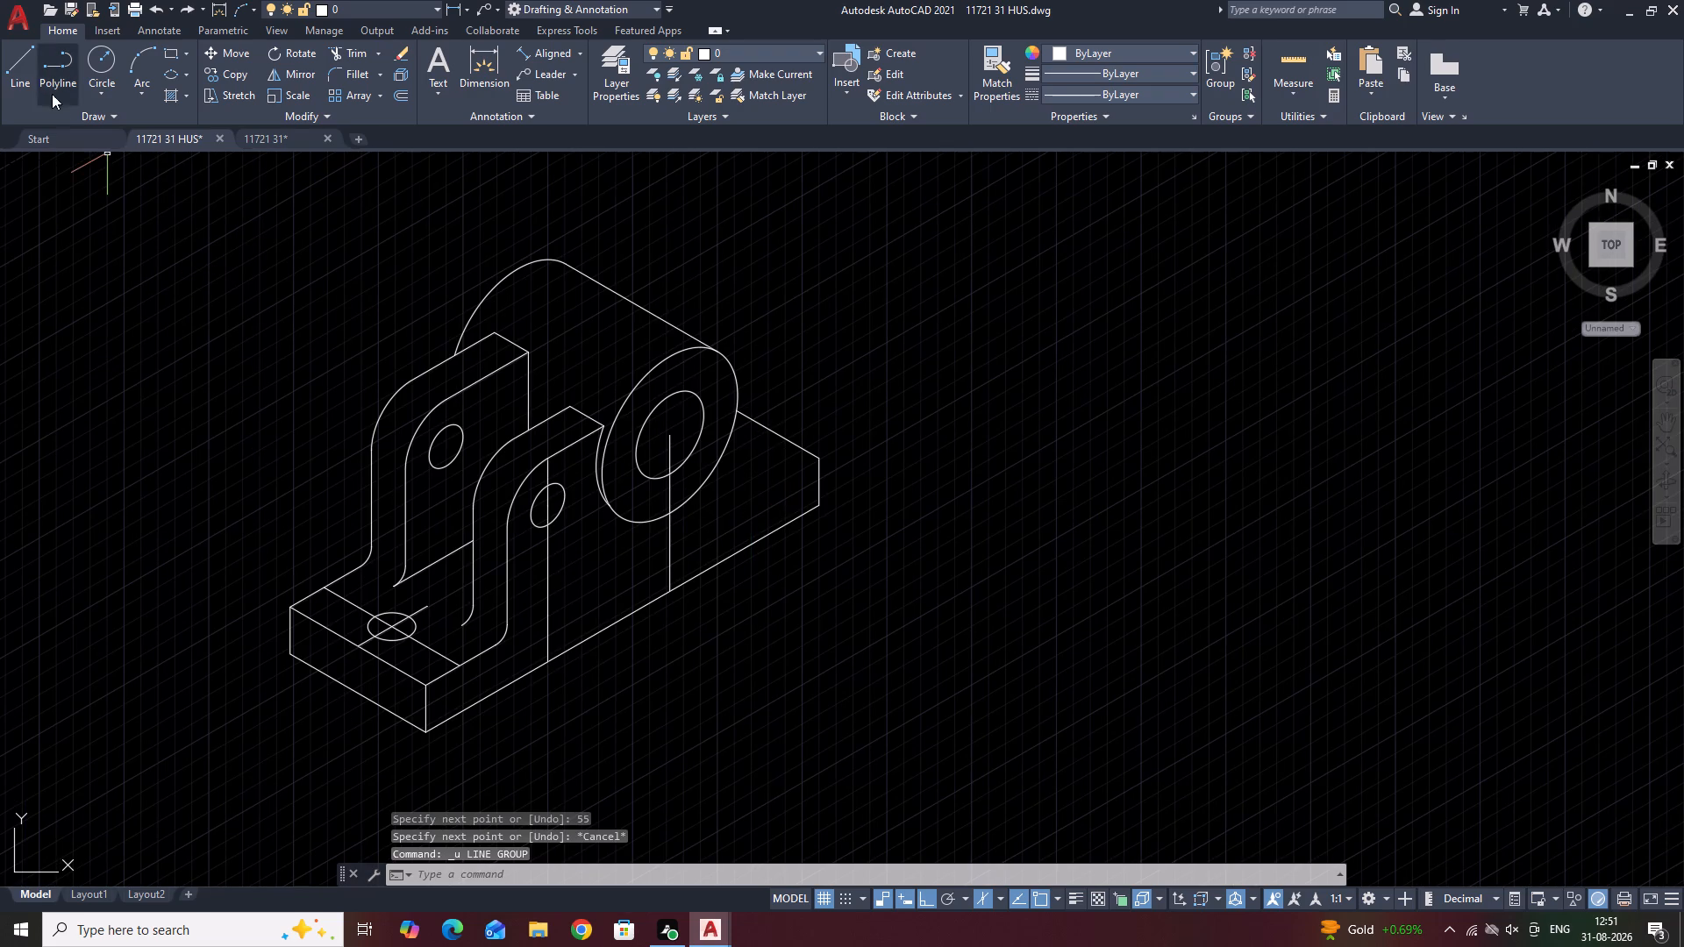
Draw an 80-unit line from the base's far-end top corner along its long edge, continuing about 34 units vertically up into the boss.
click(30, 62)
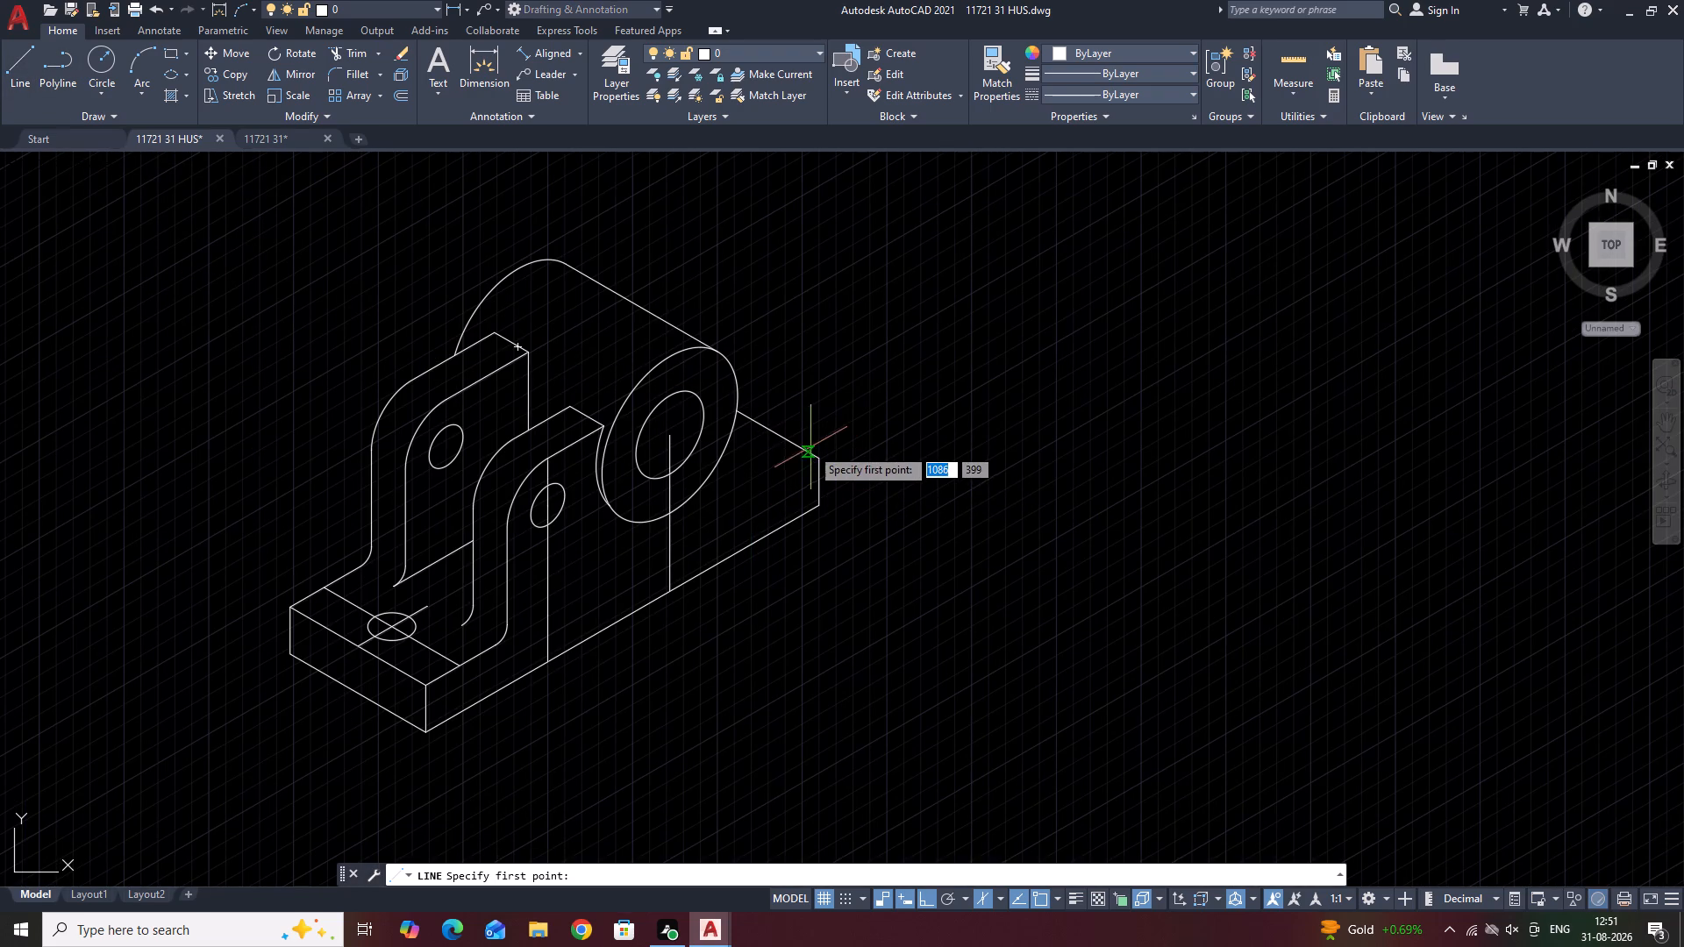
click(821, 455)
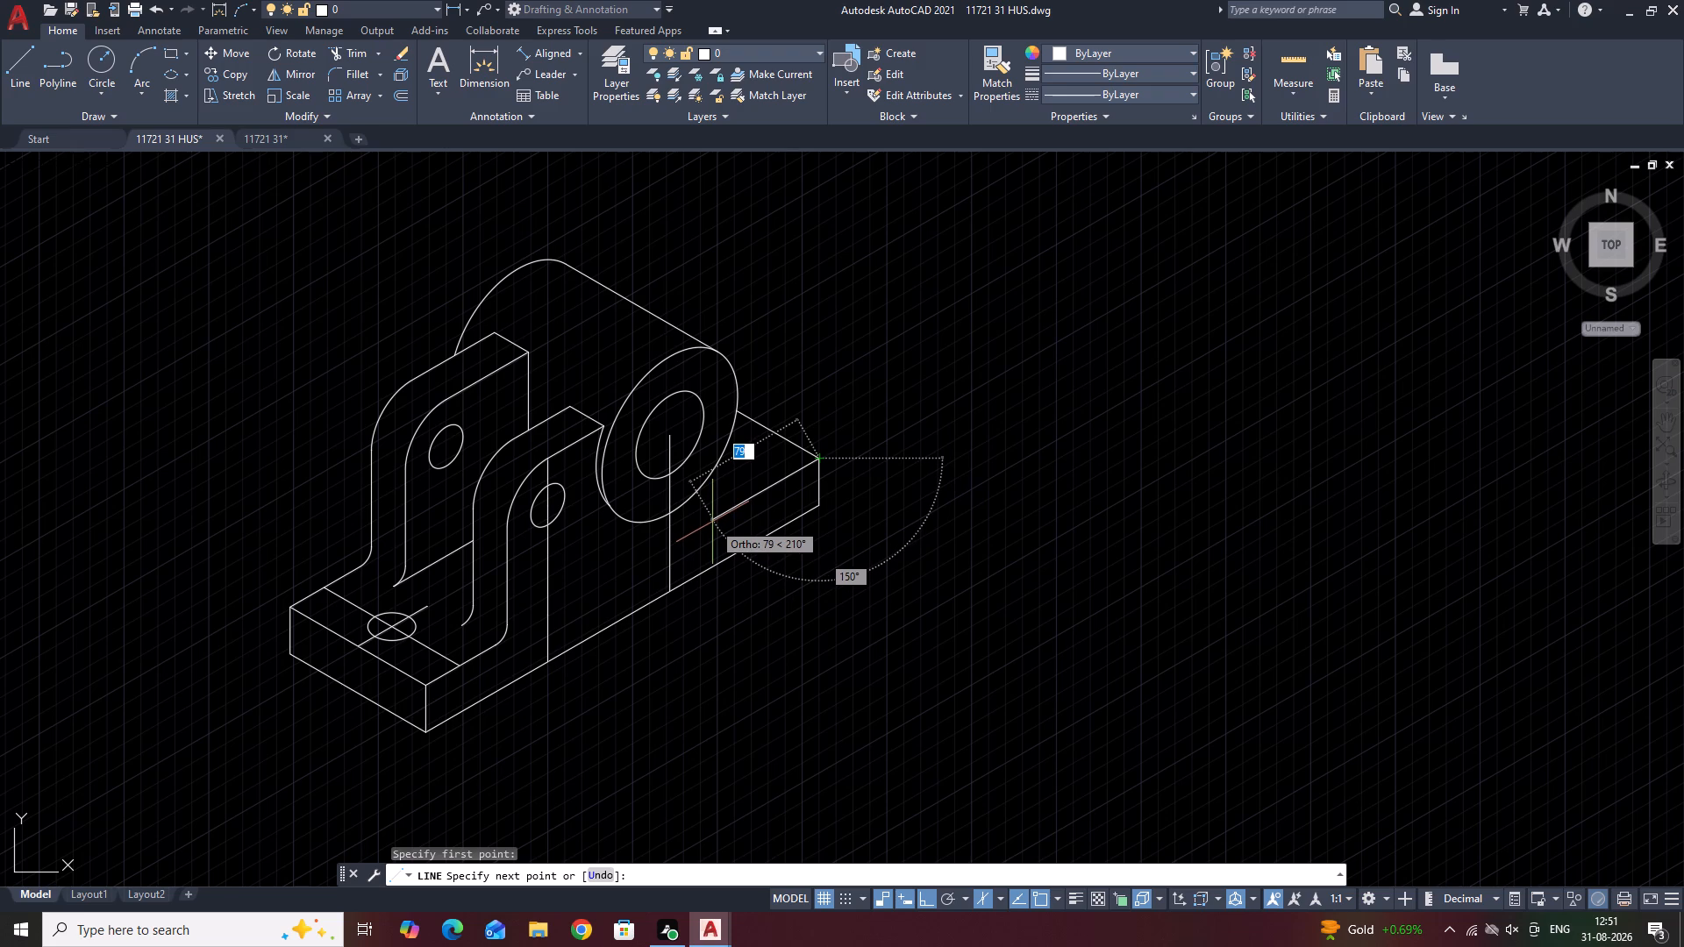
text(80)
key(Return)
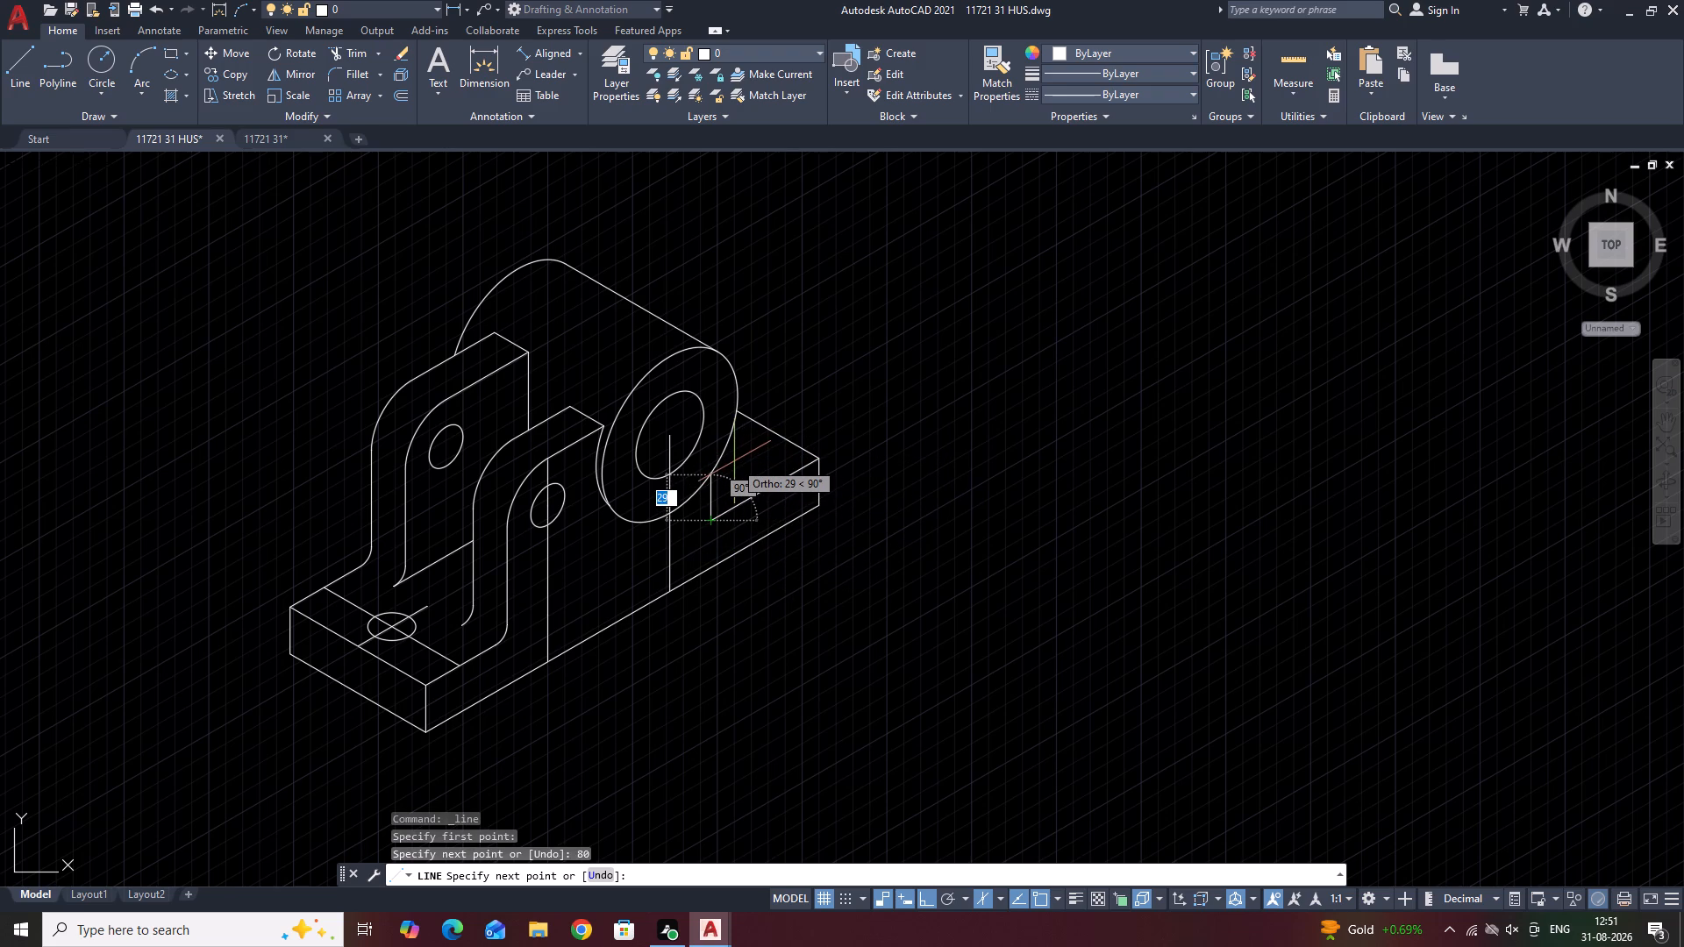
scroll(734, 461, up, 2)
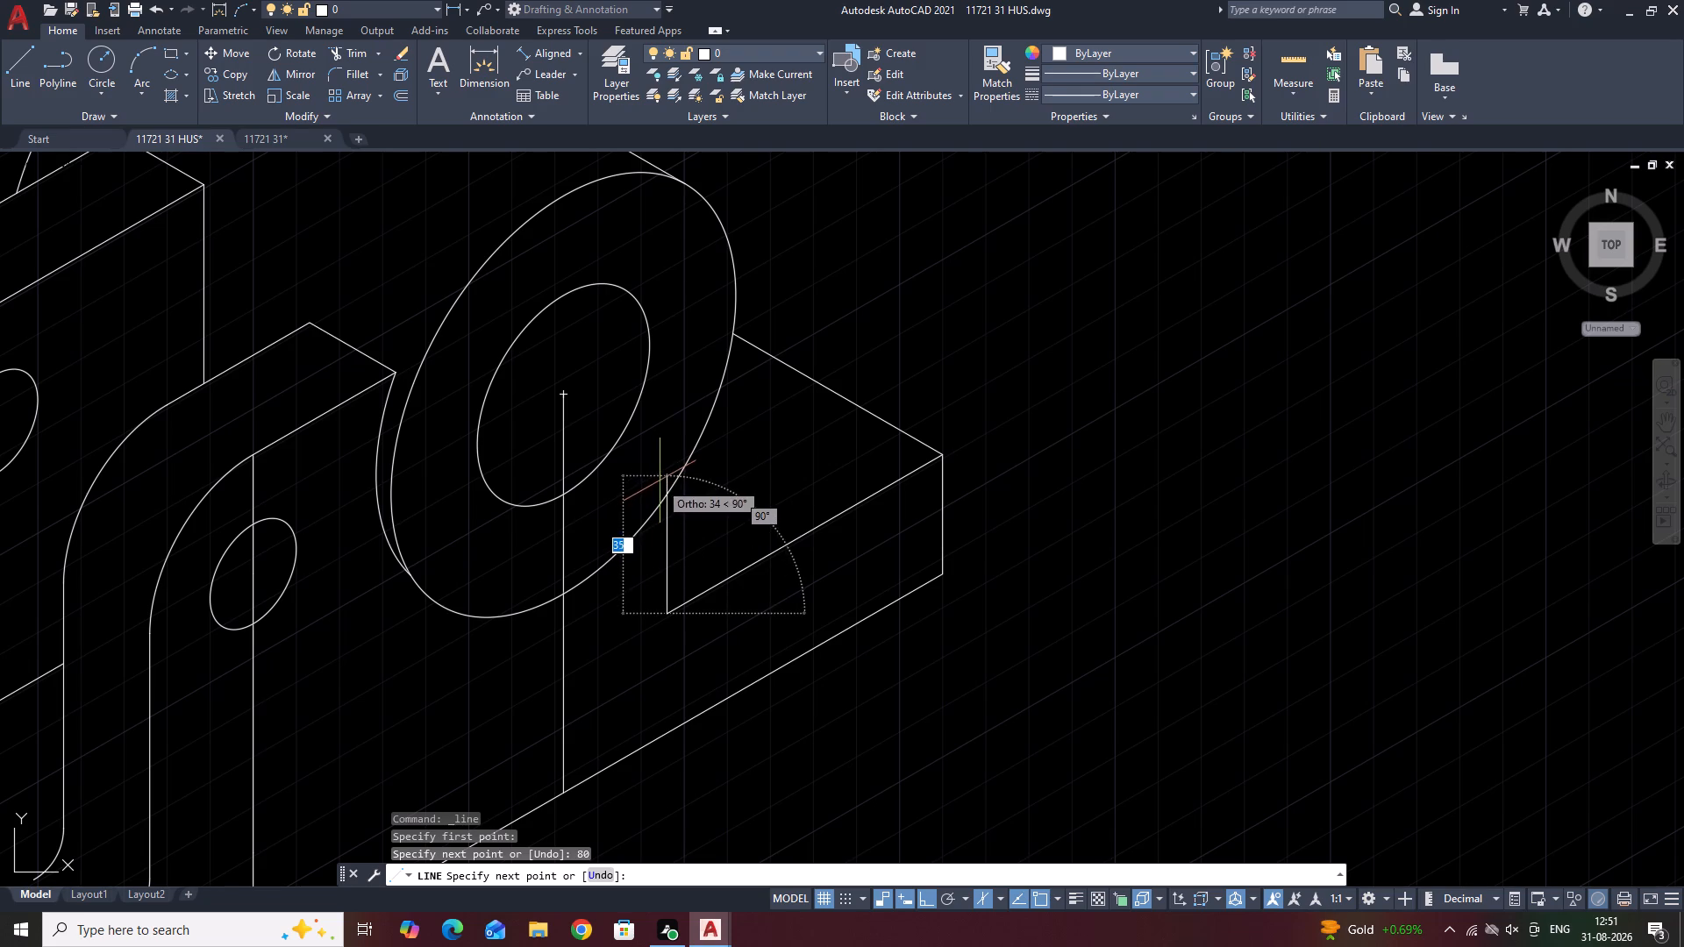
click(660, 481)
key(space)
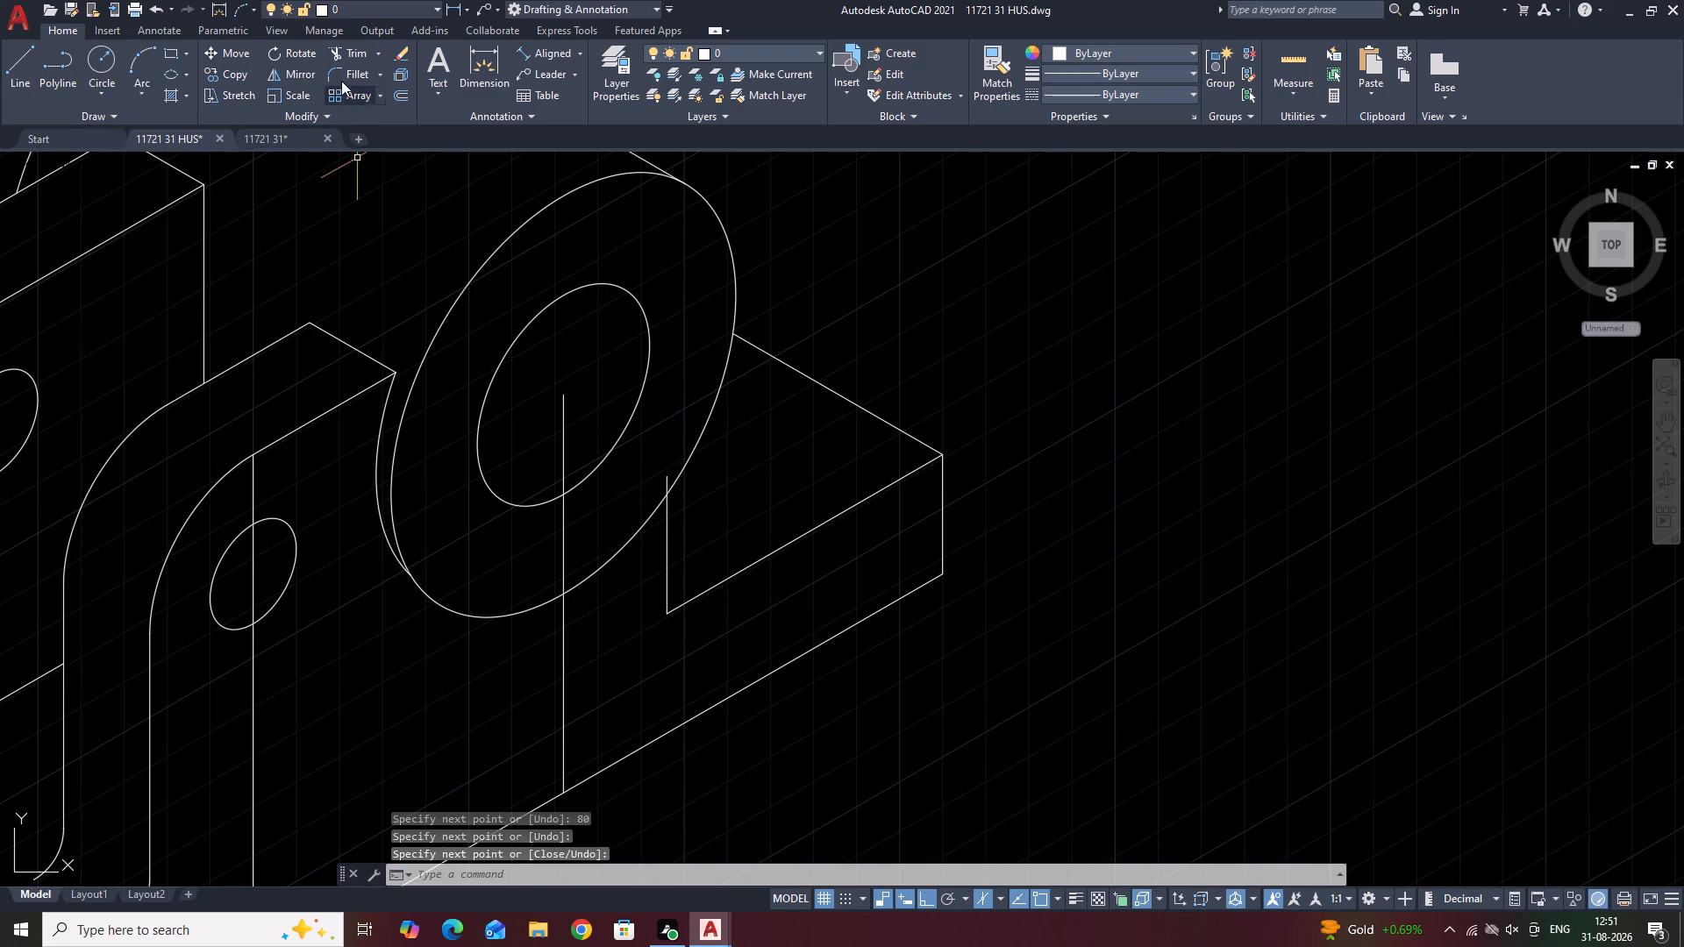
Trim the new vertical edge where it extends inside the boss's front outer isocircle.
click(348, 50)
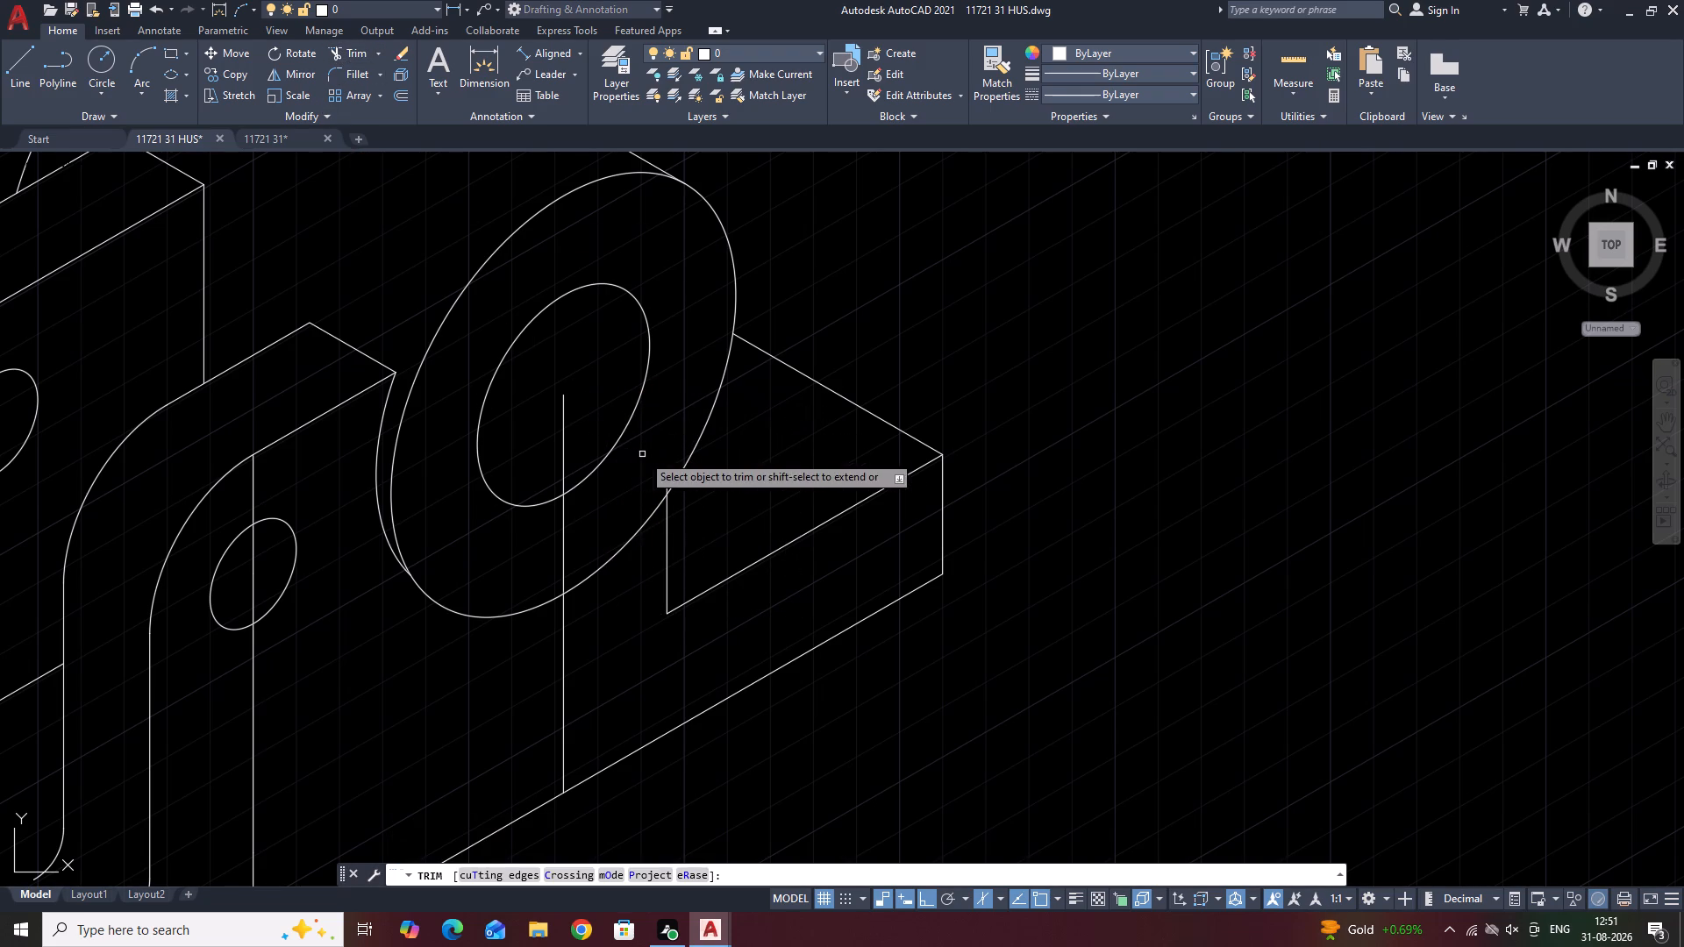
click(667, 476)
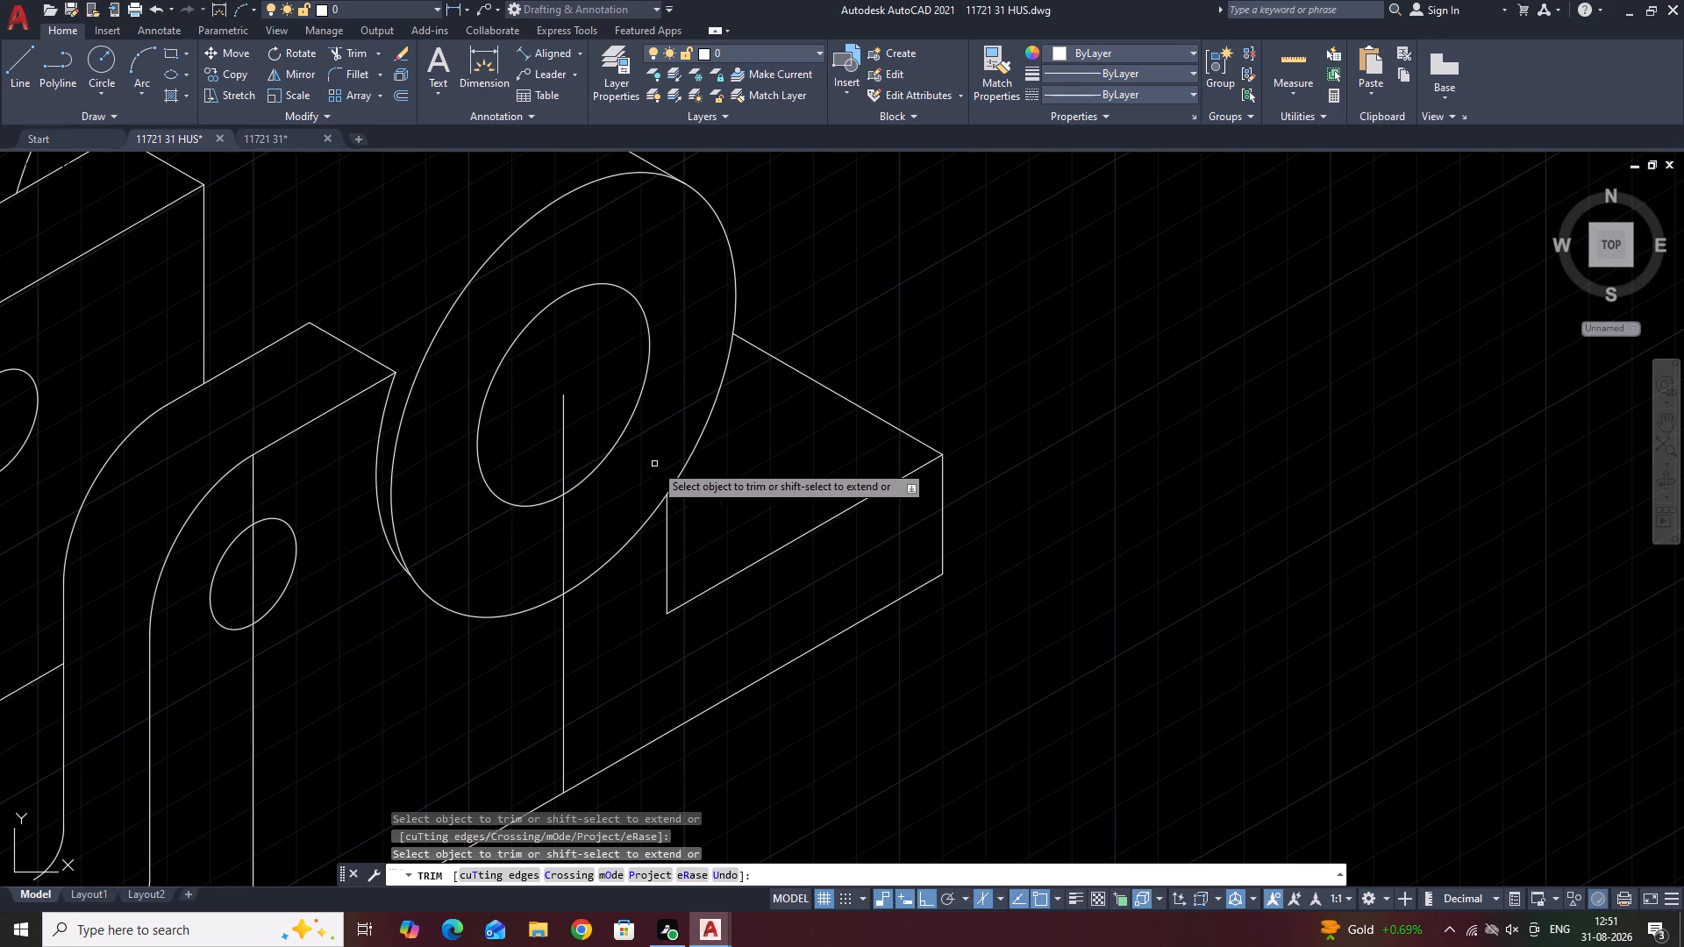
key(space)
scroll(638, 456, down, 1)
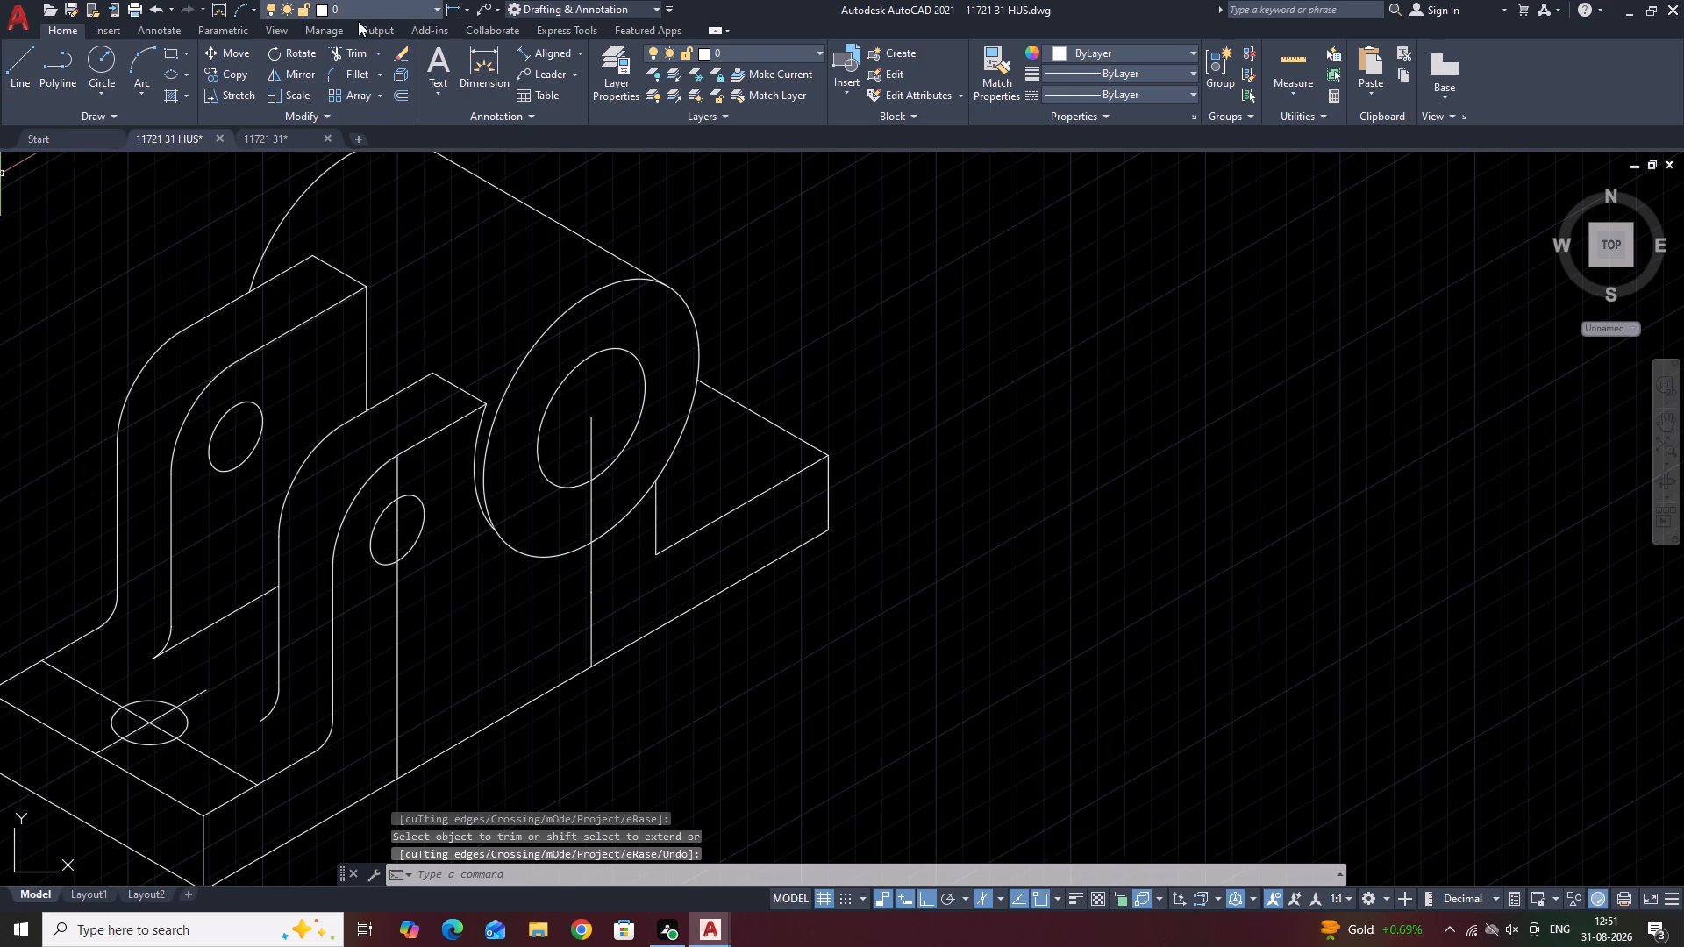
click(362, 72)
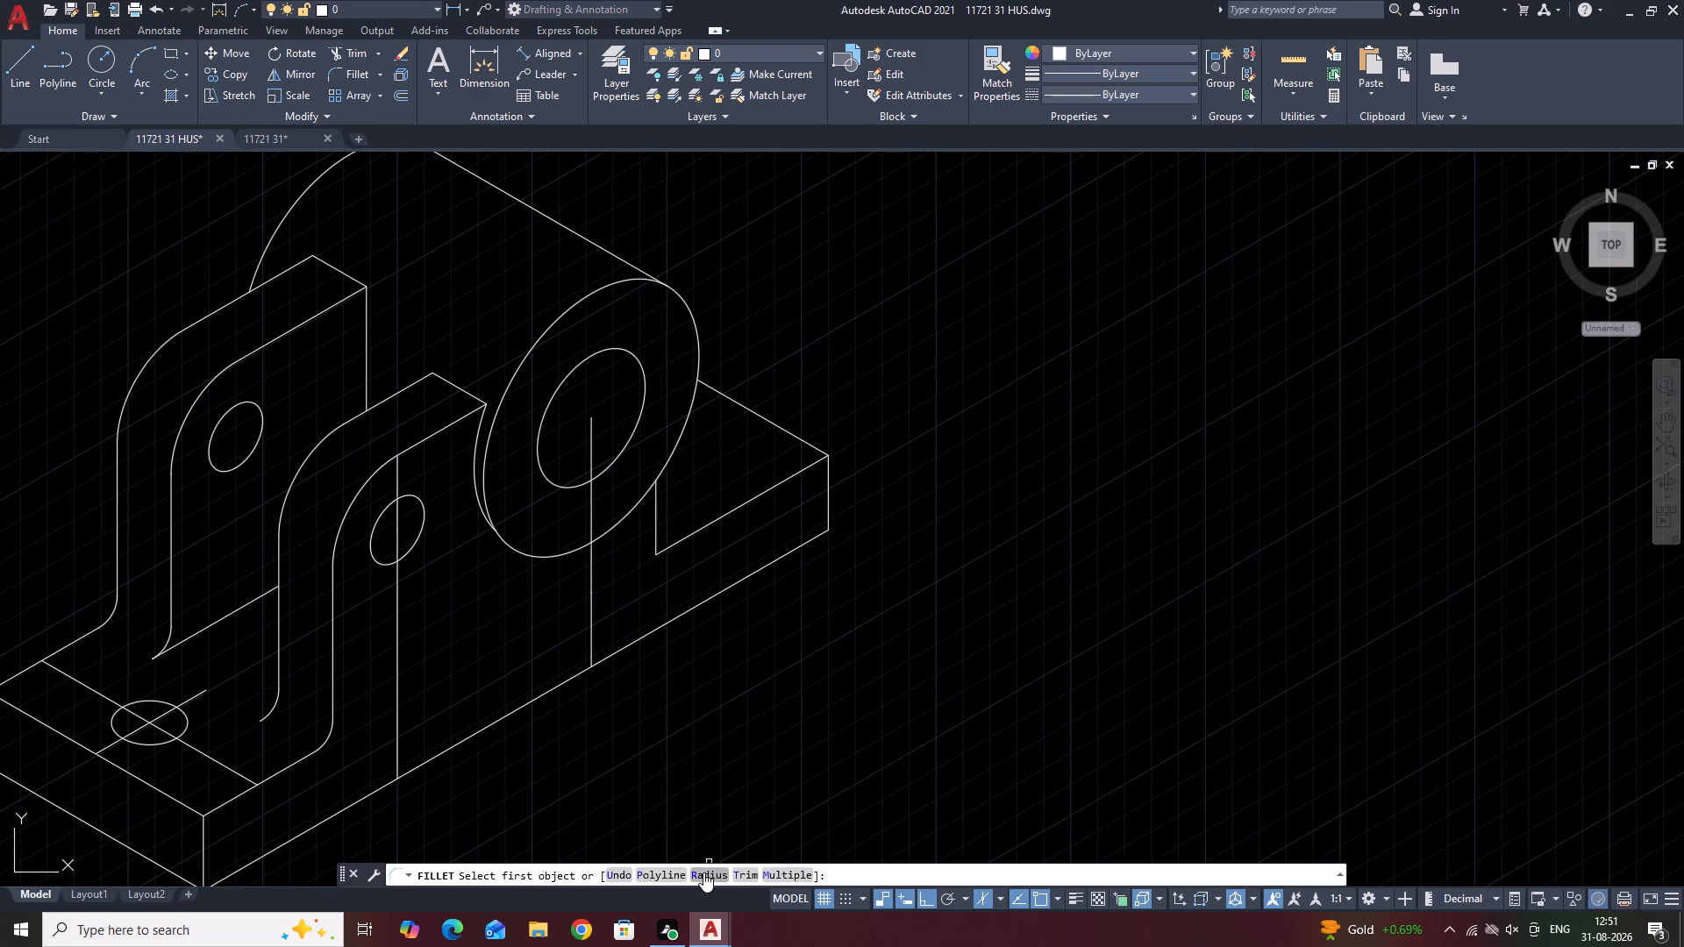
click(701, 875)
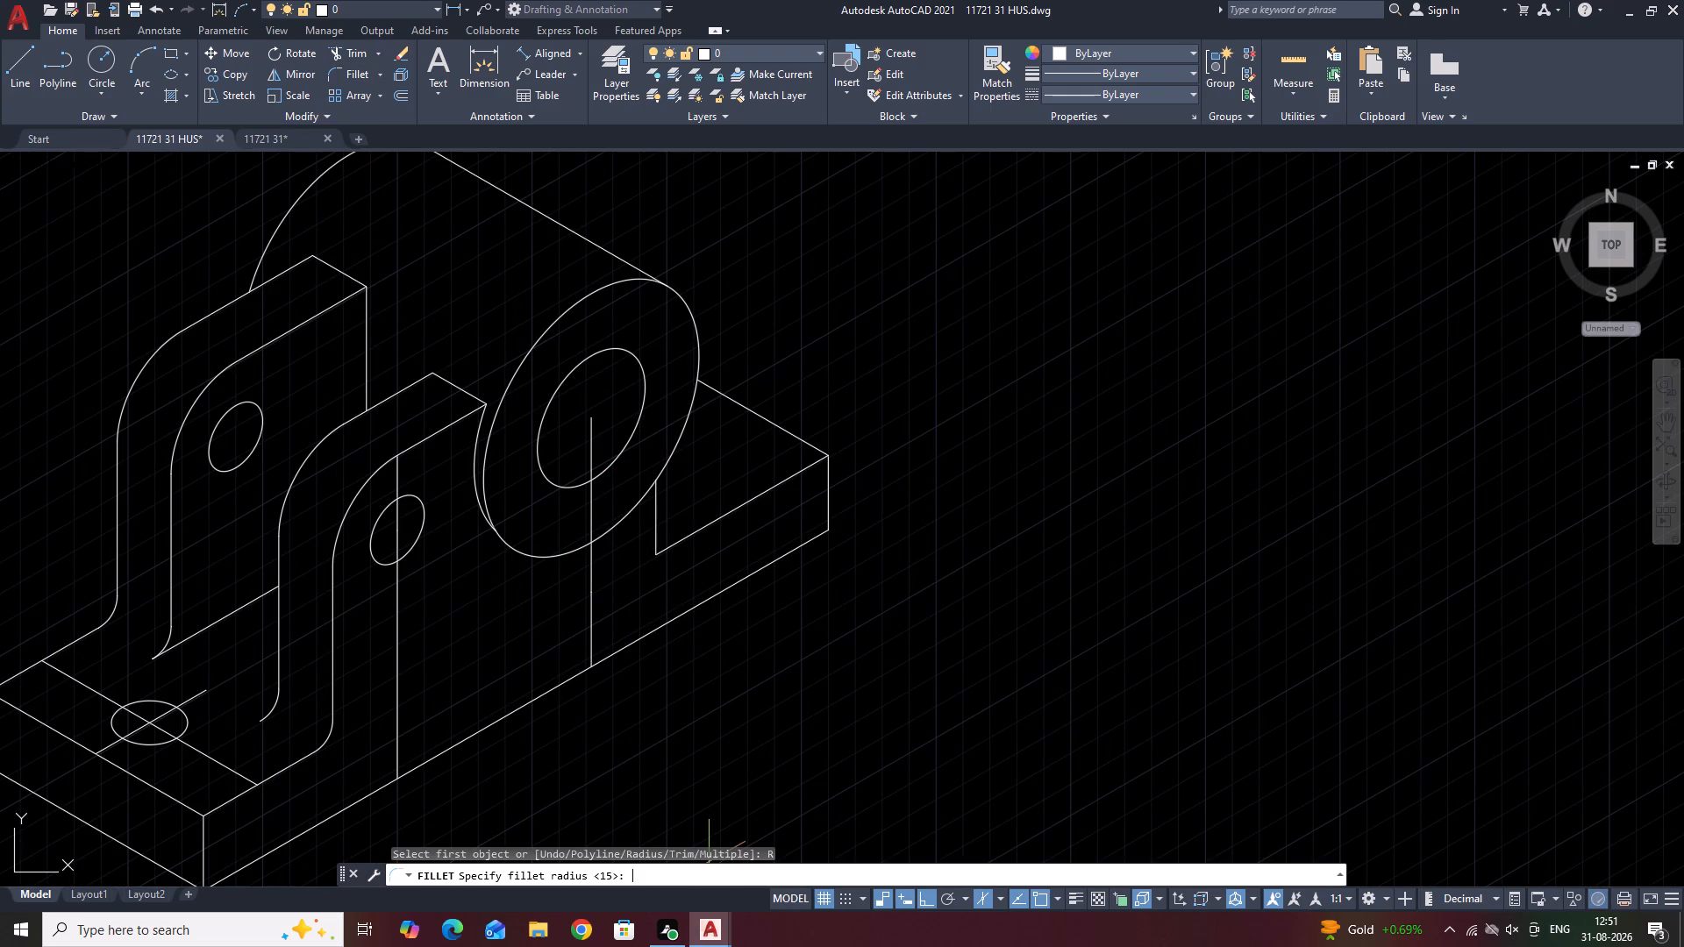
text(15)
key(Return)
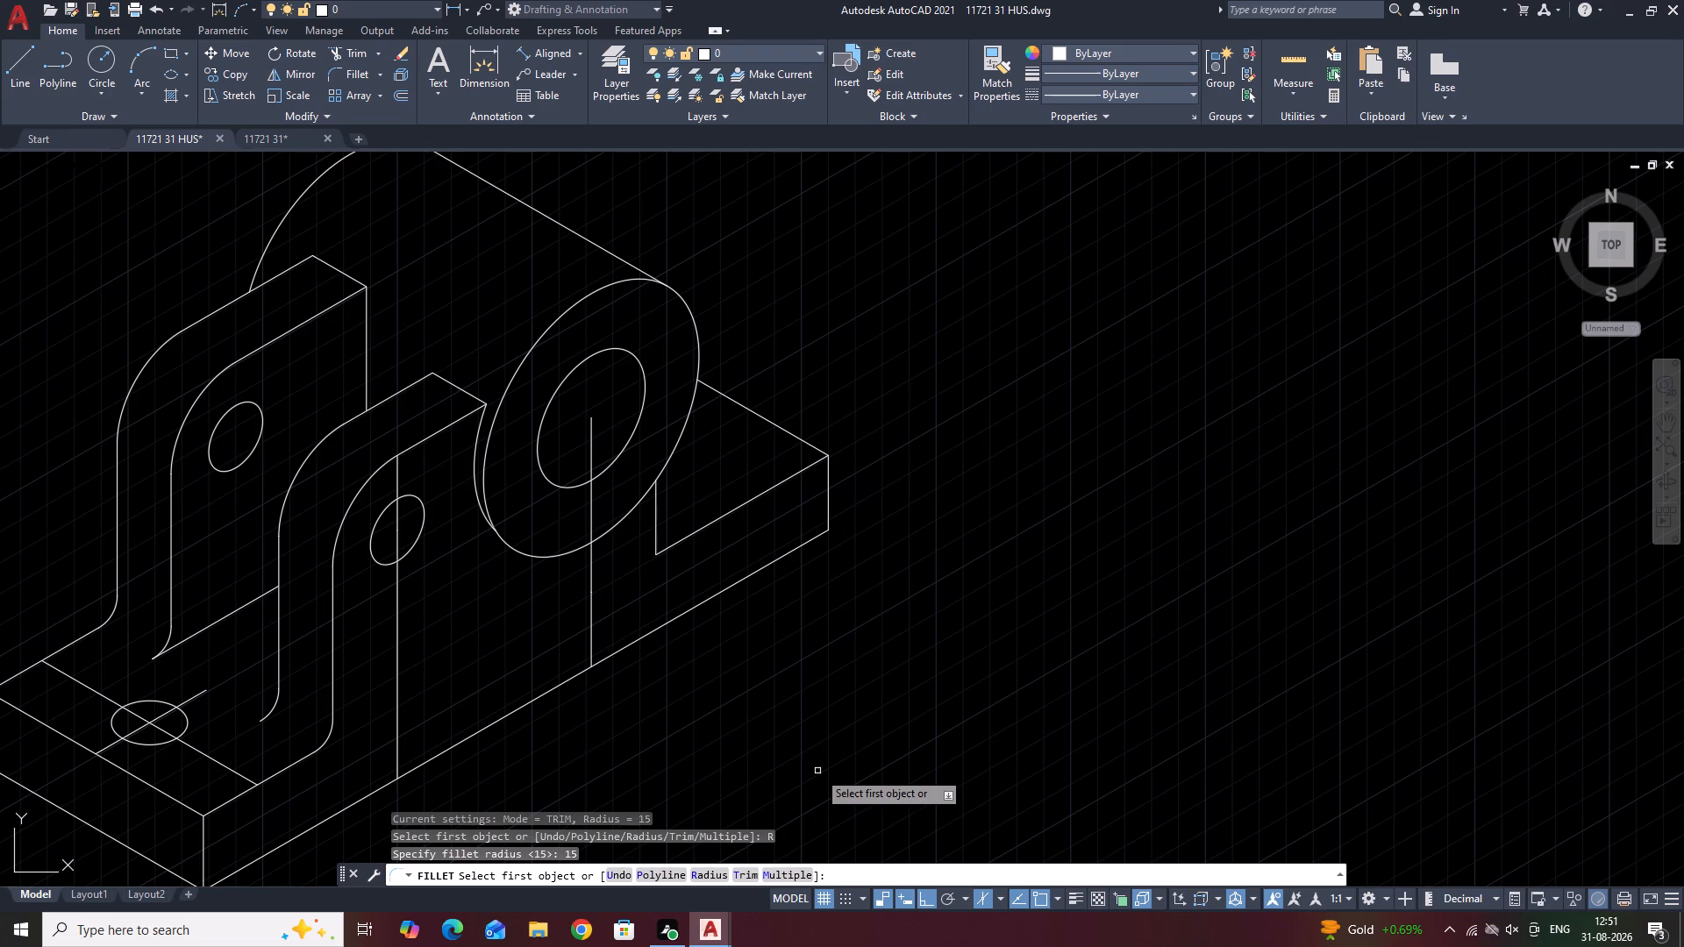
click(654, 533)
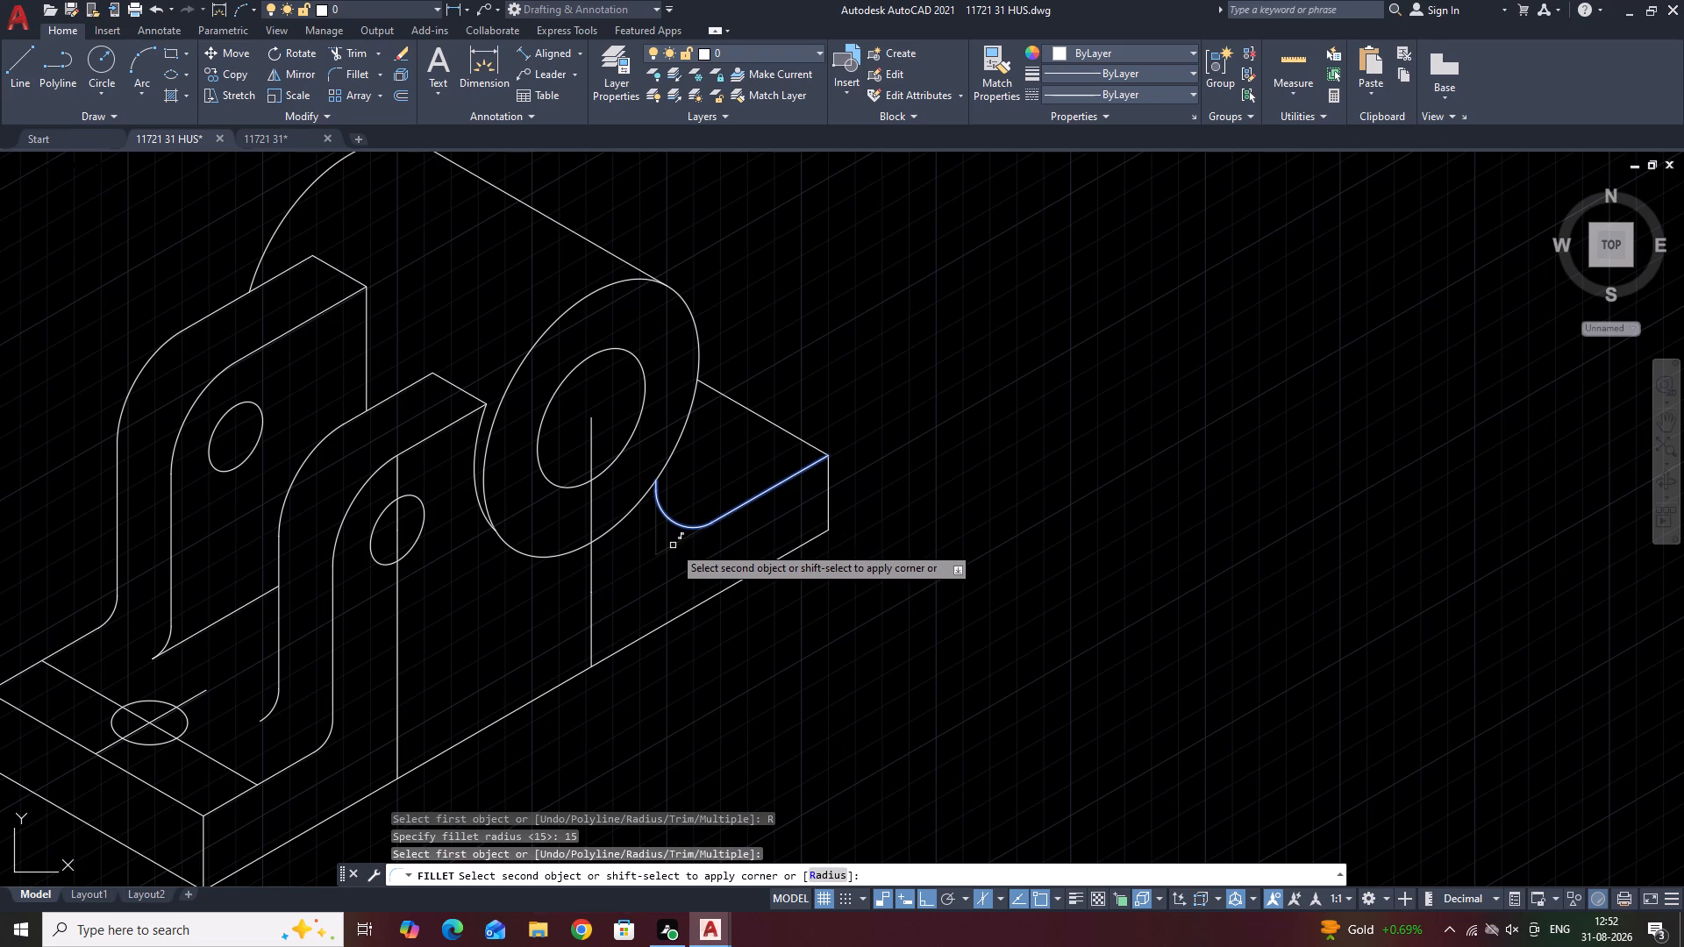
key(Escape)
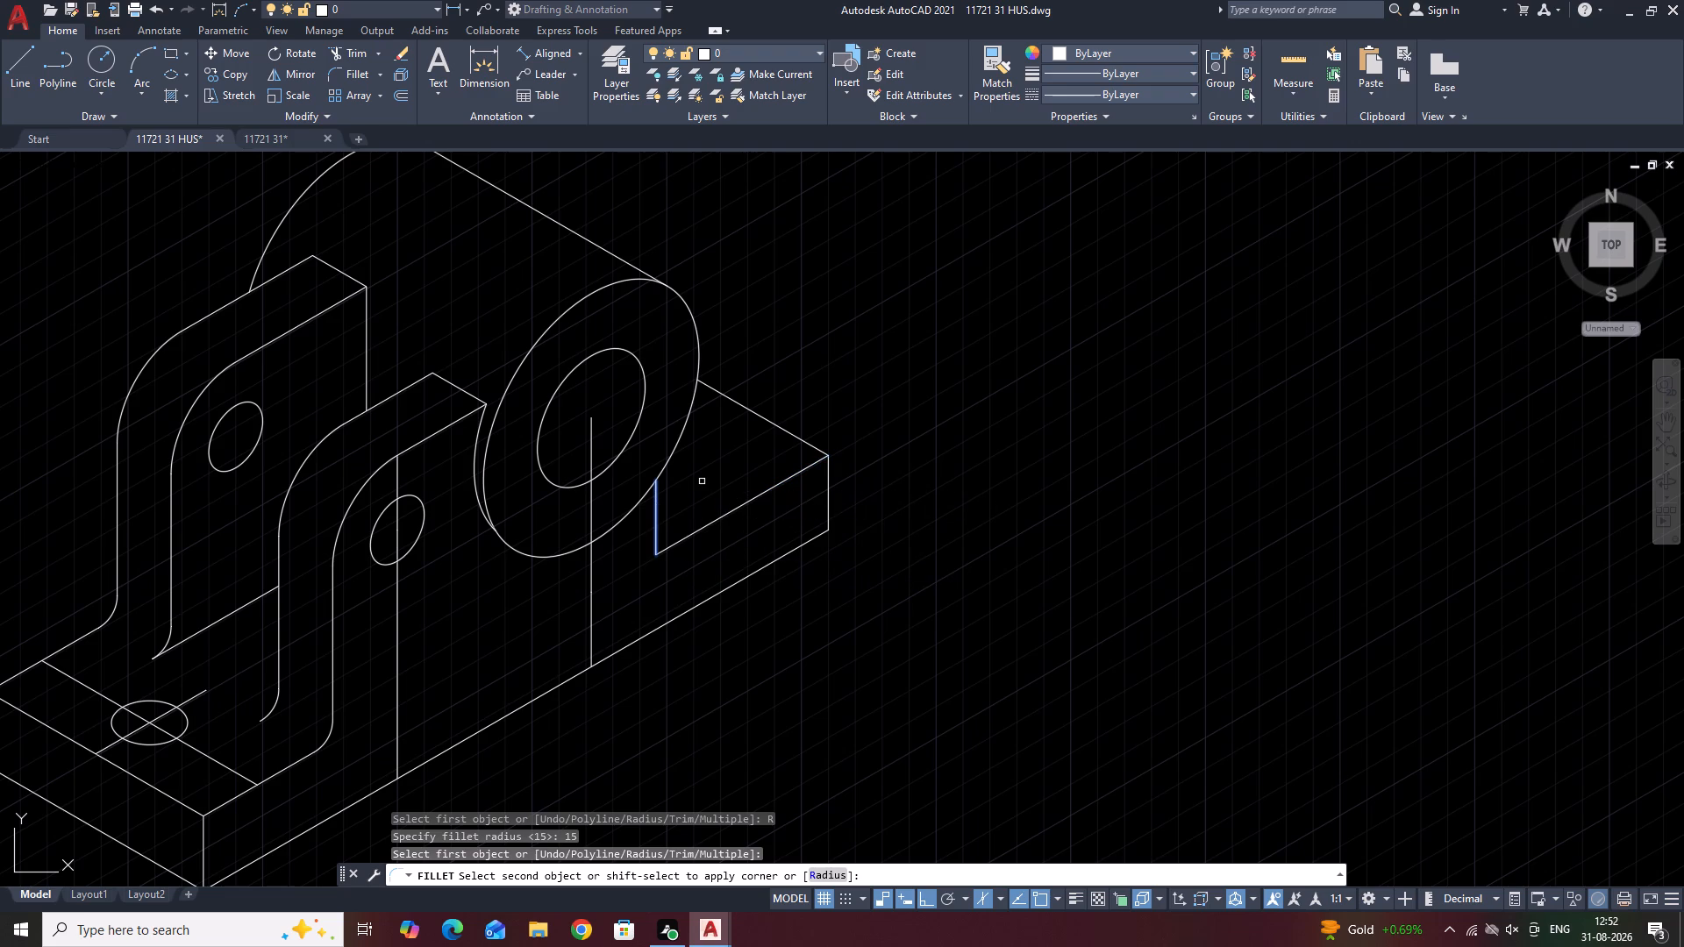
Fillet the corner between the vertical edge under the boss and the base's far-end top edge with a radius of 5.
click(357, 72)
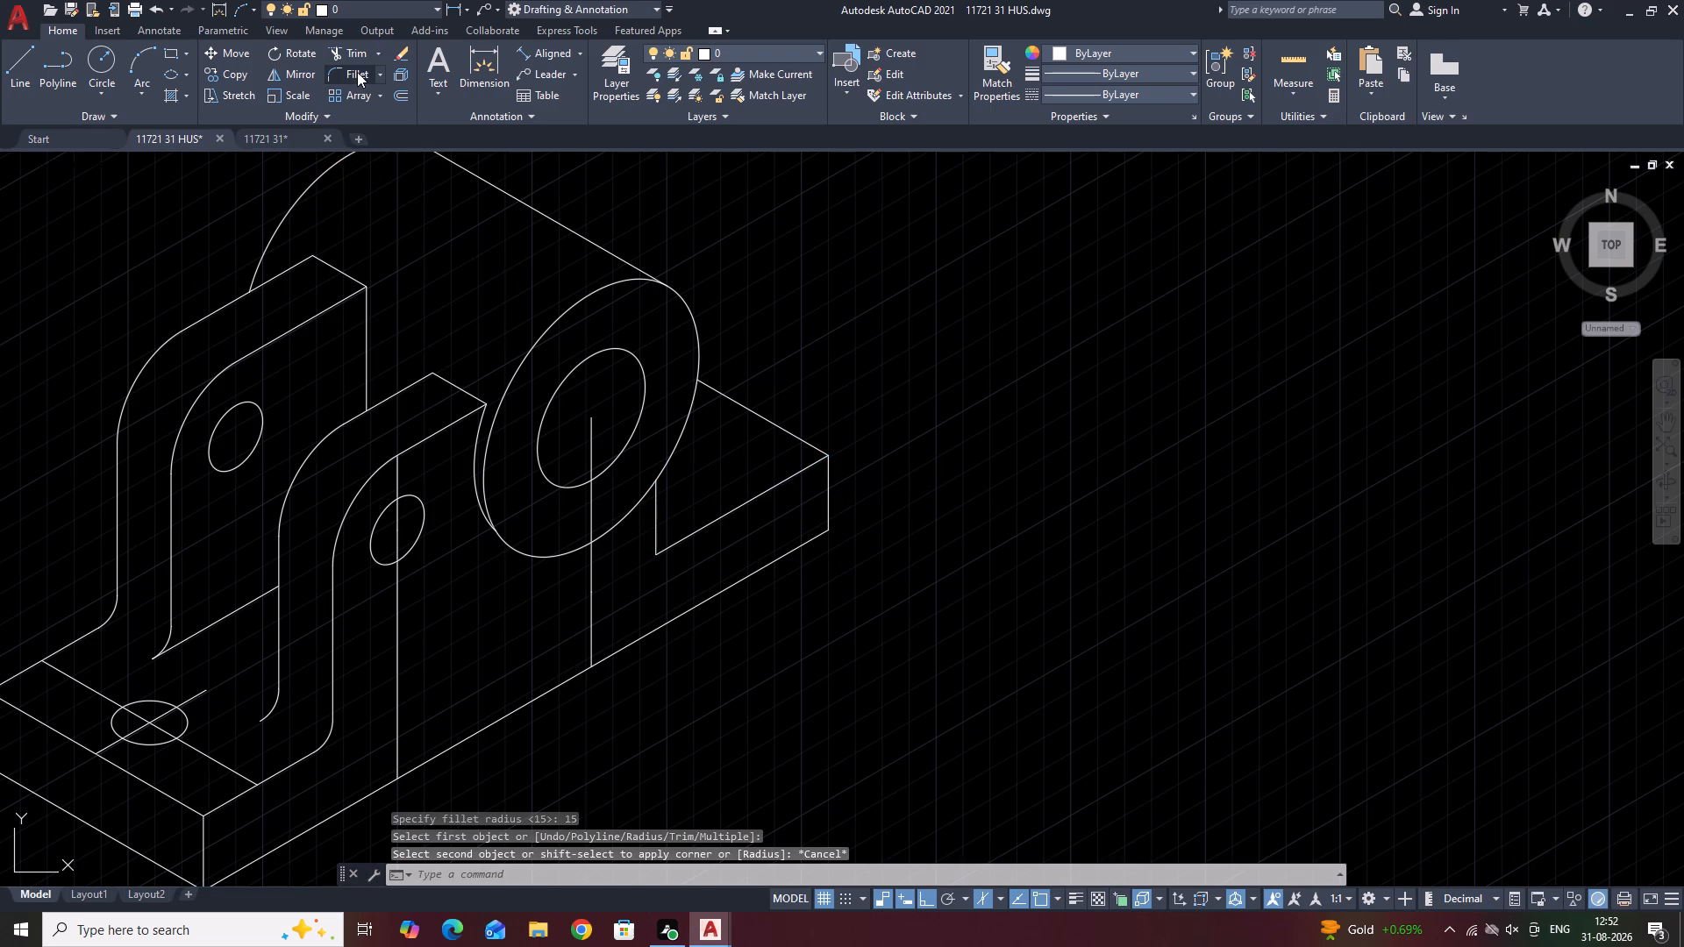
click(711, 868)
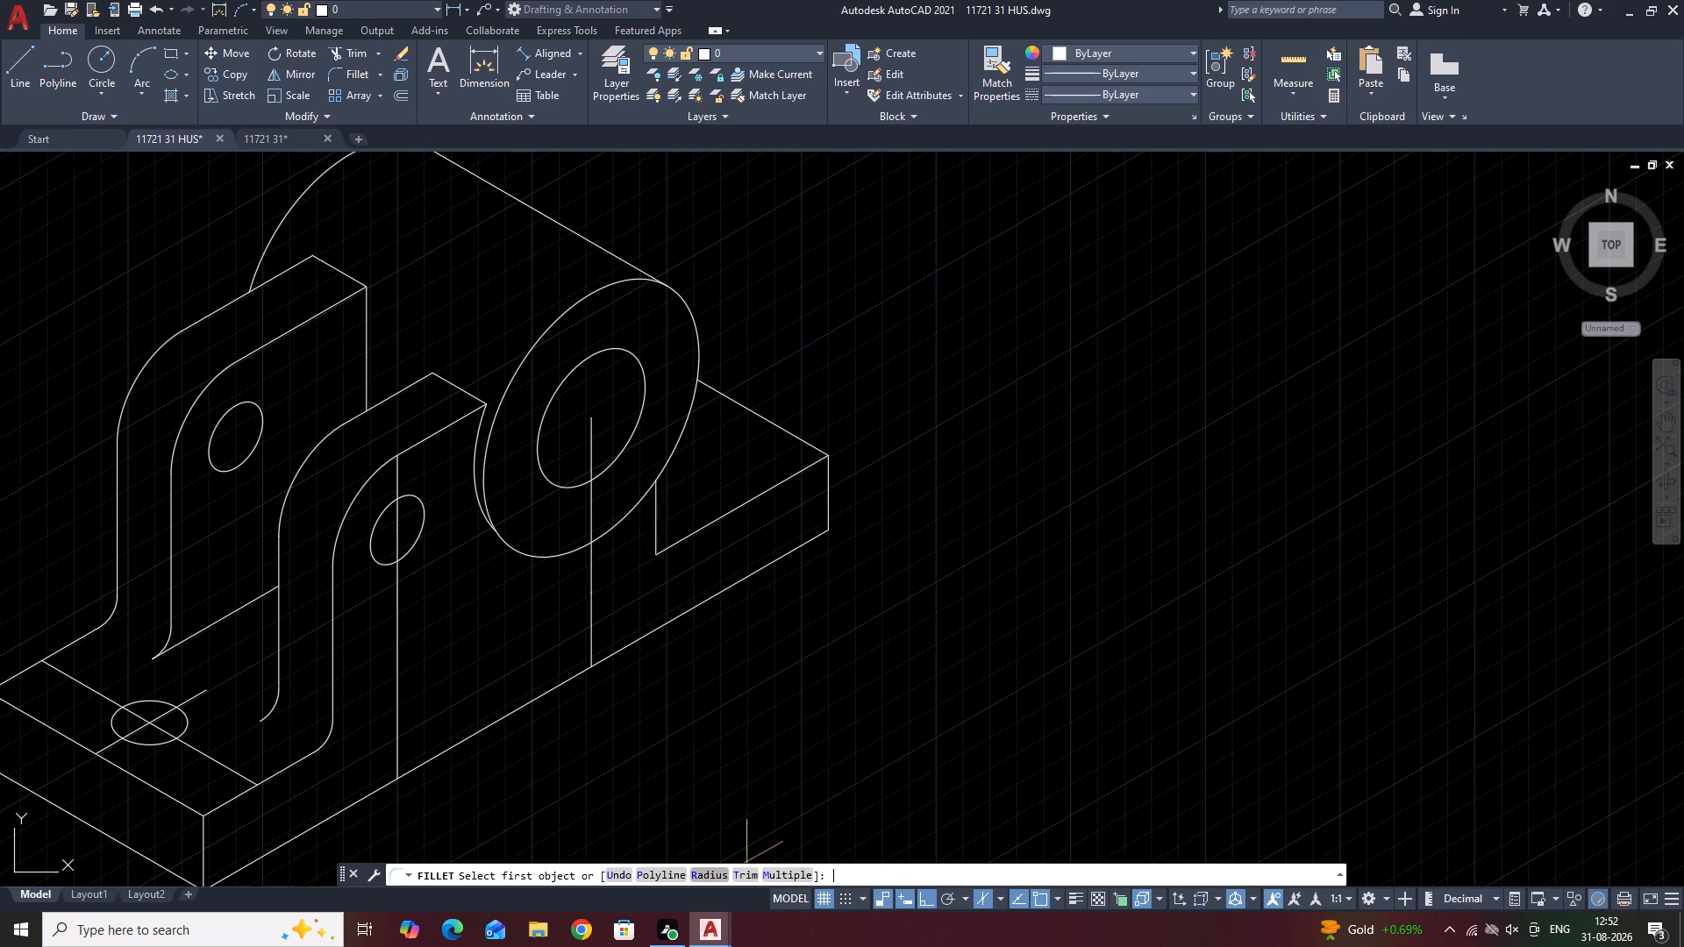
key(5)
key(Return)
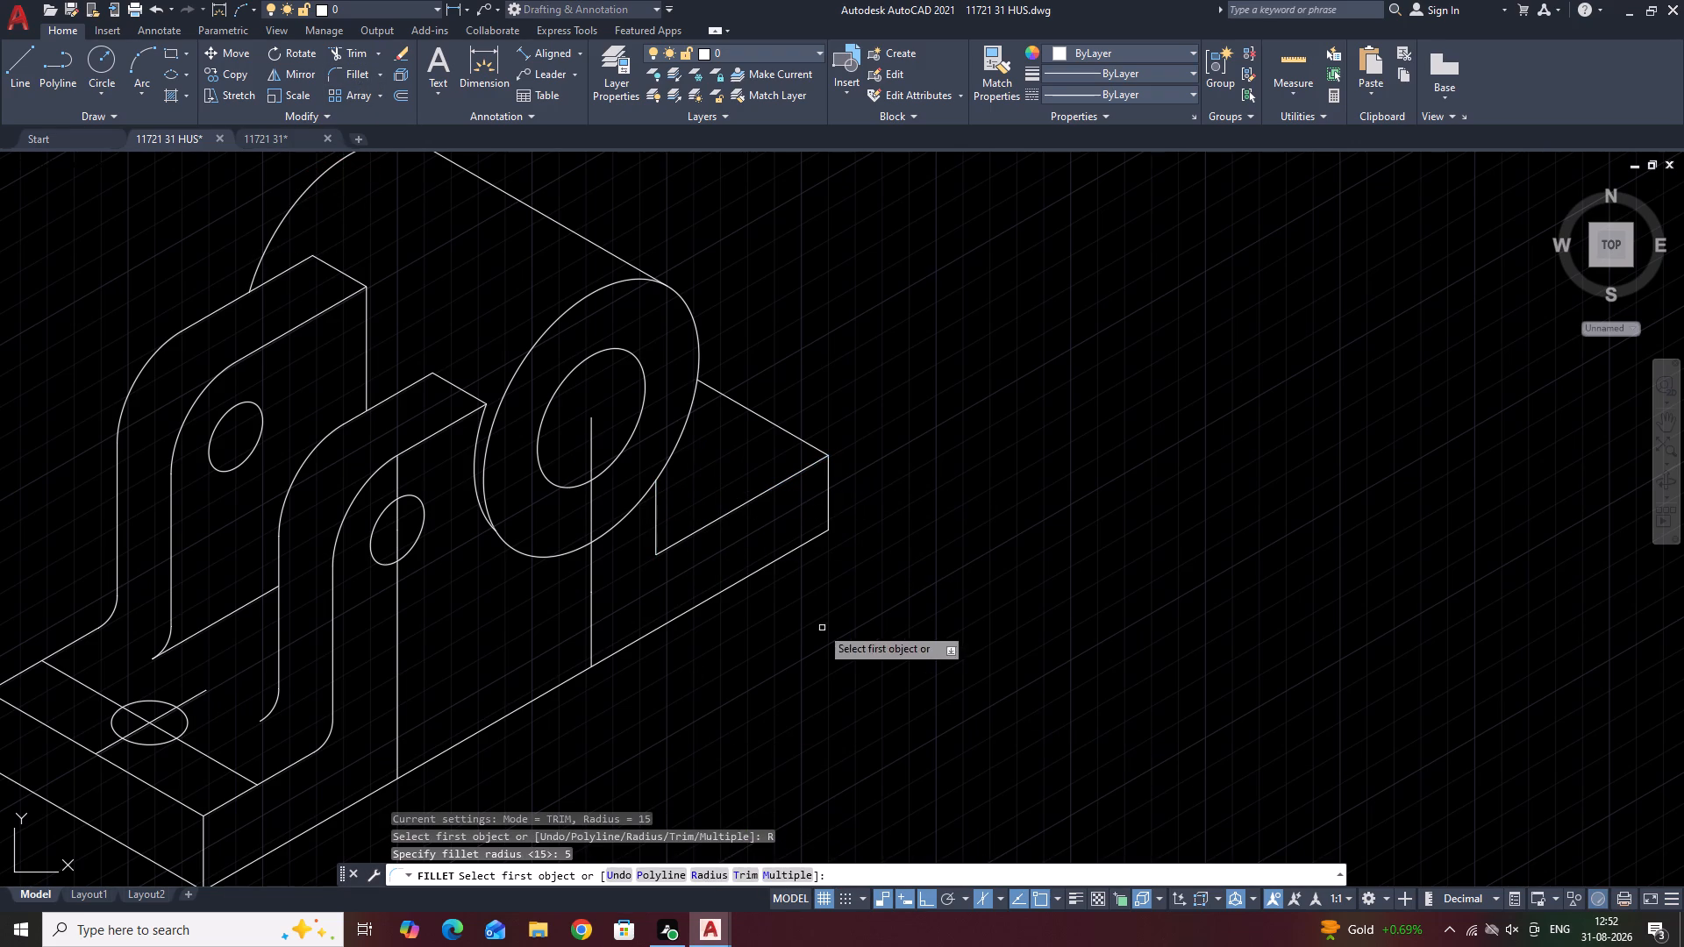
click(658, 532)
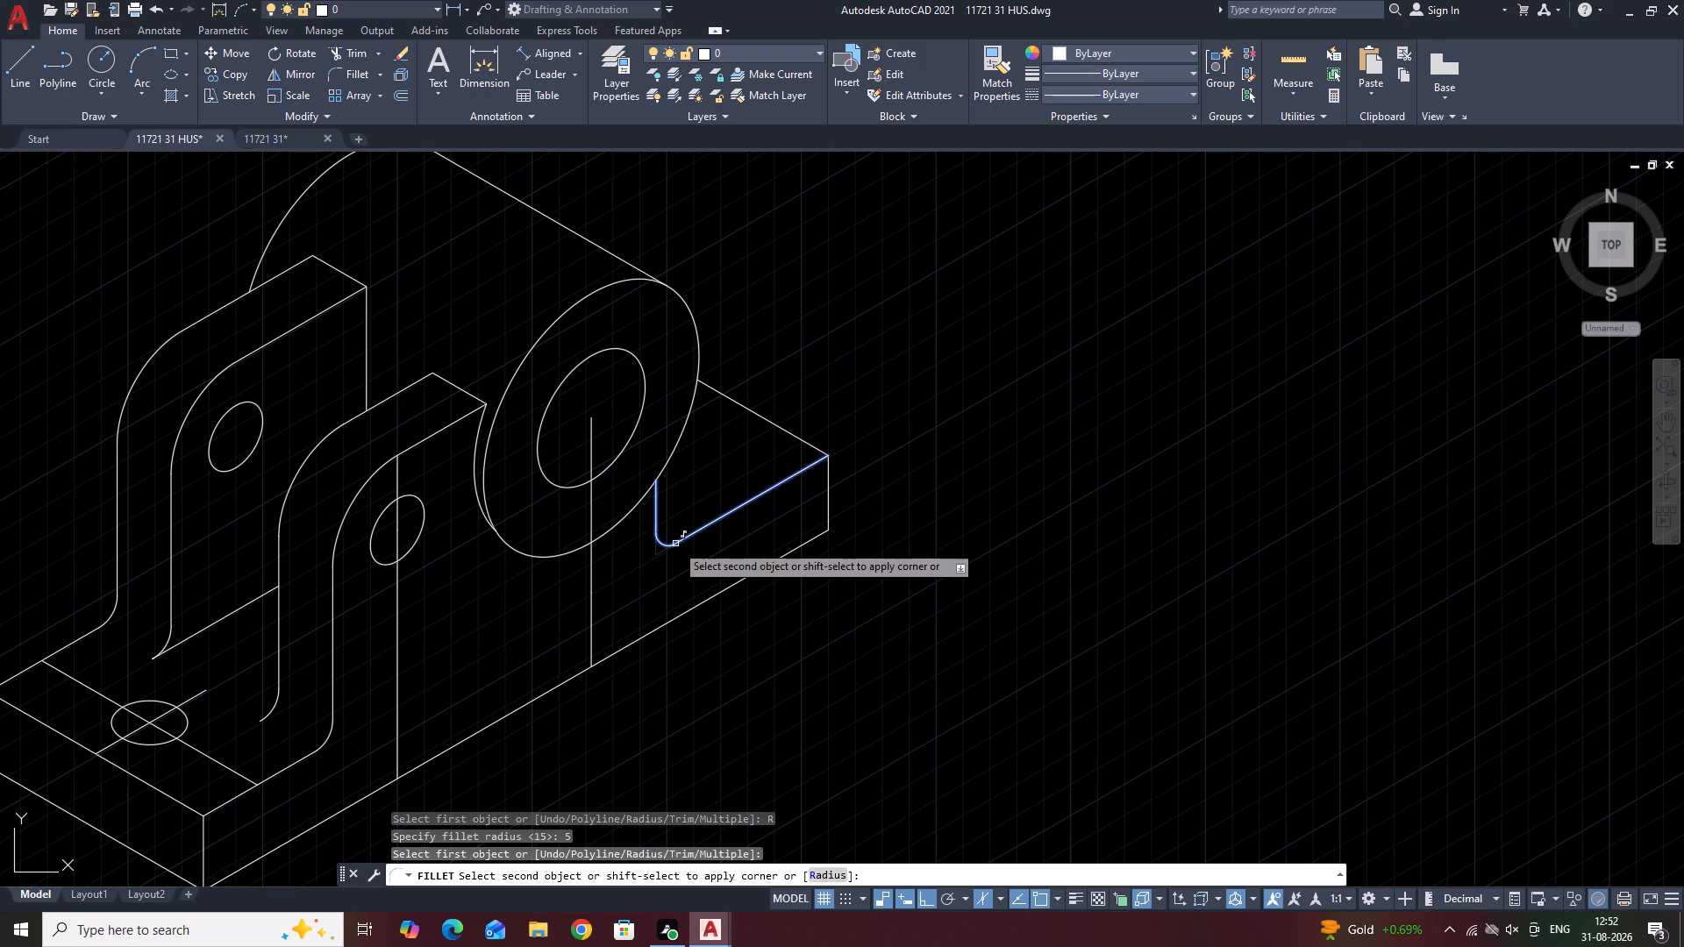
click(675, 544)
key(space)
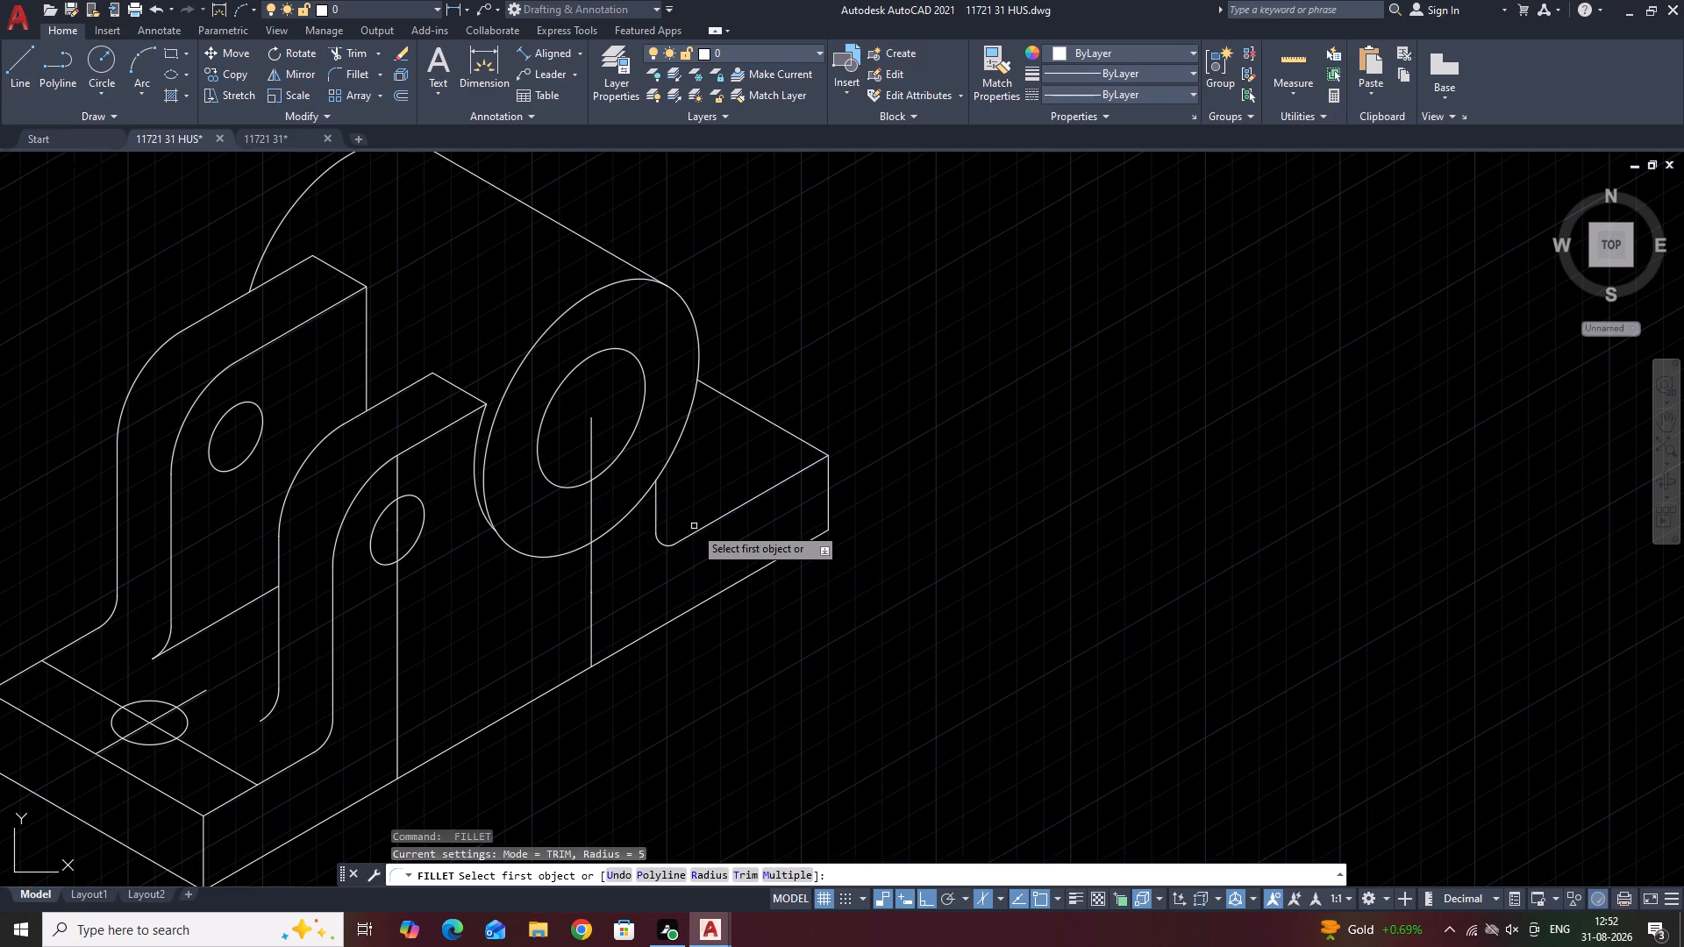
scroll(694, 512, down, 1)
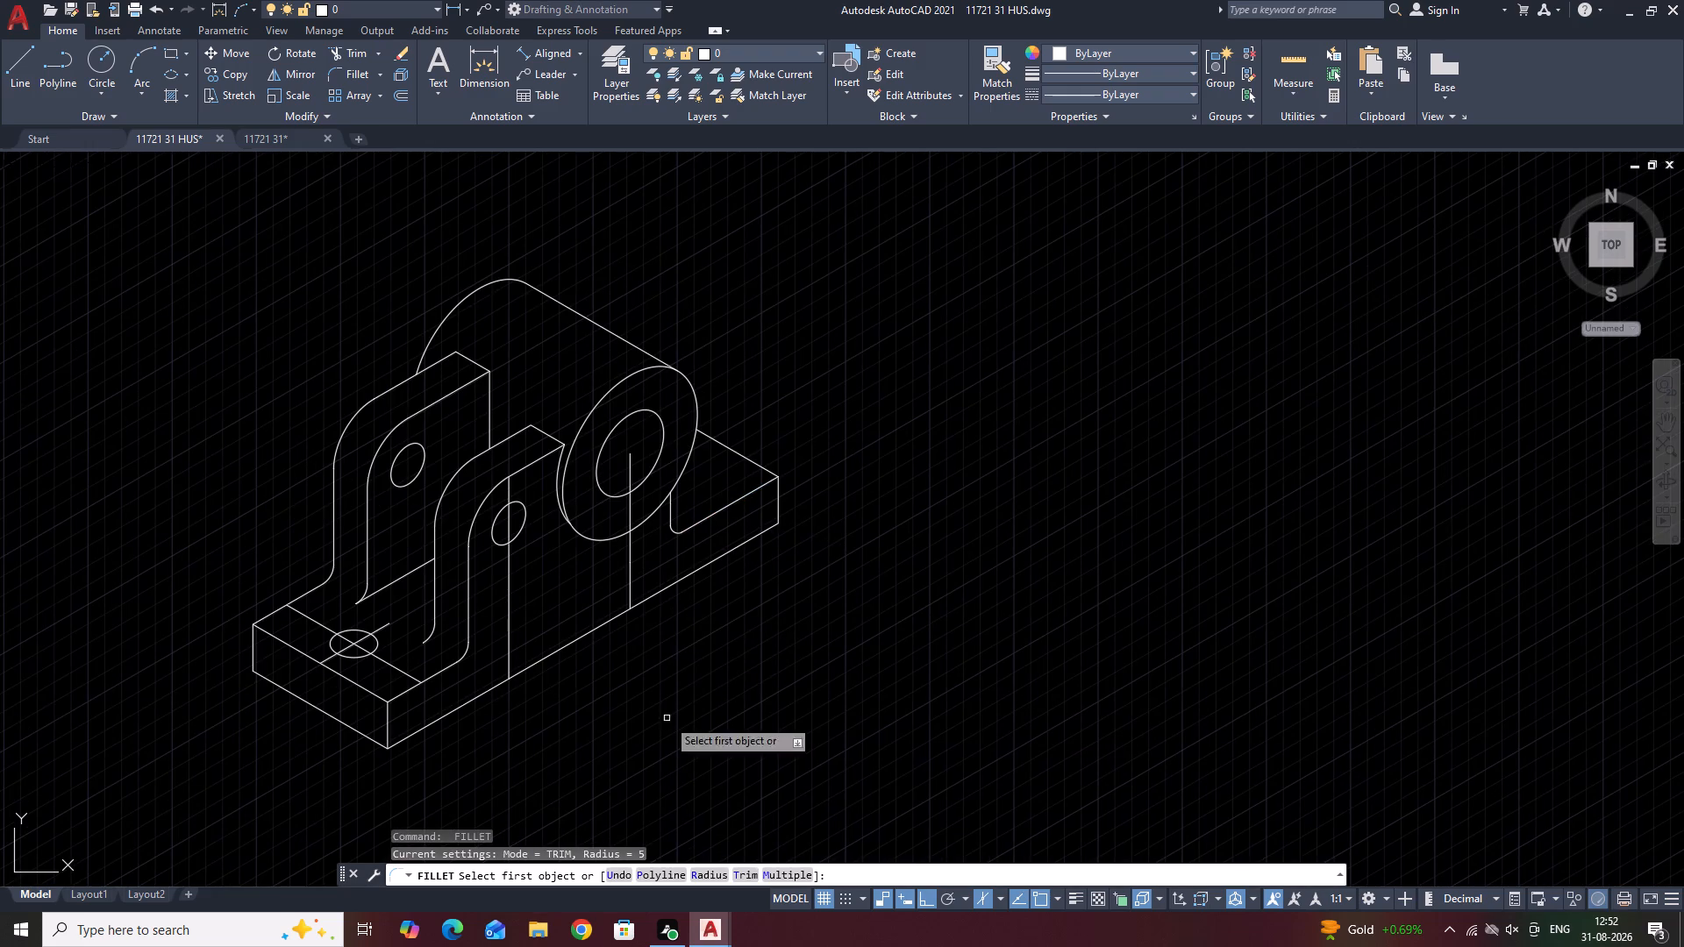
middle_drag(667, 718, 880, 668)
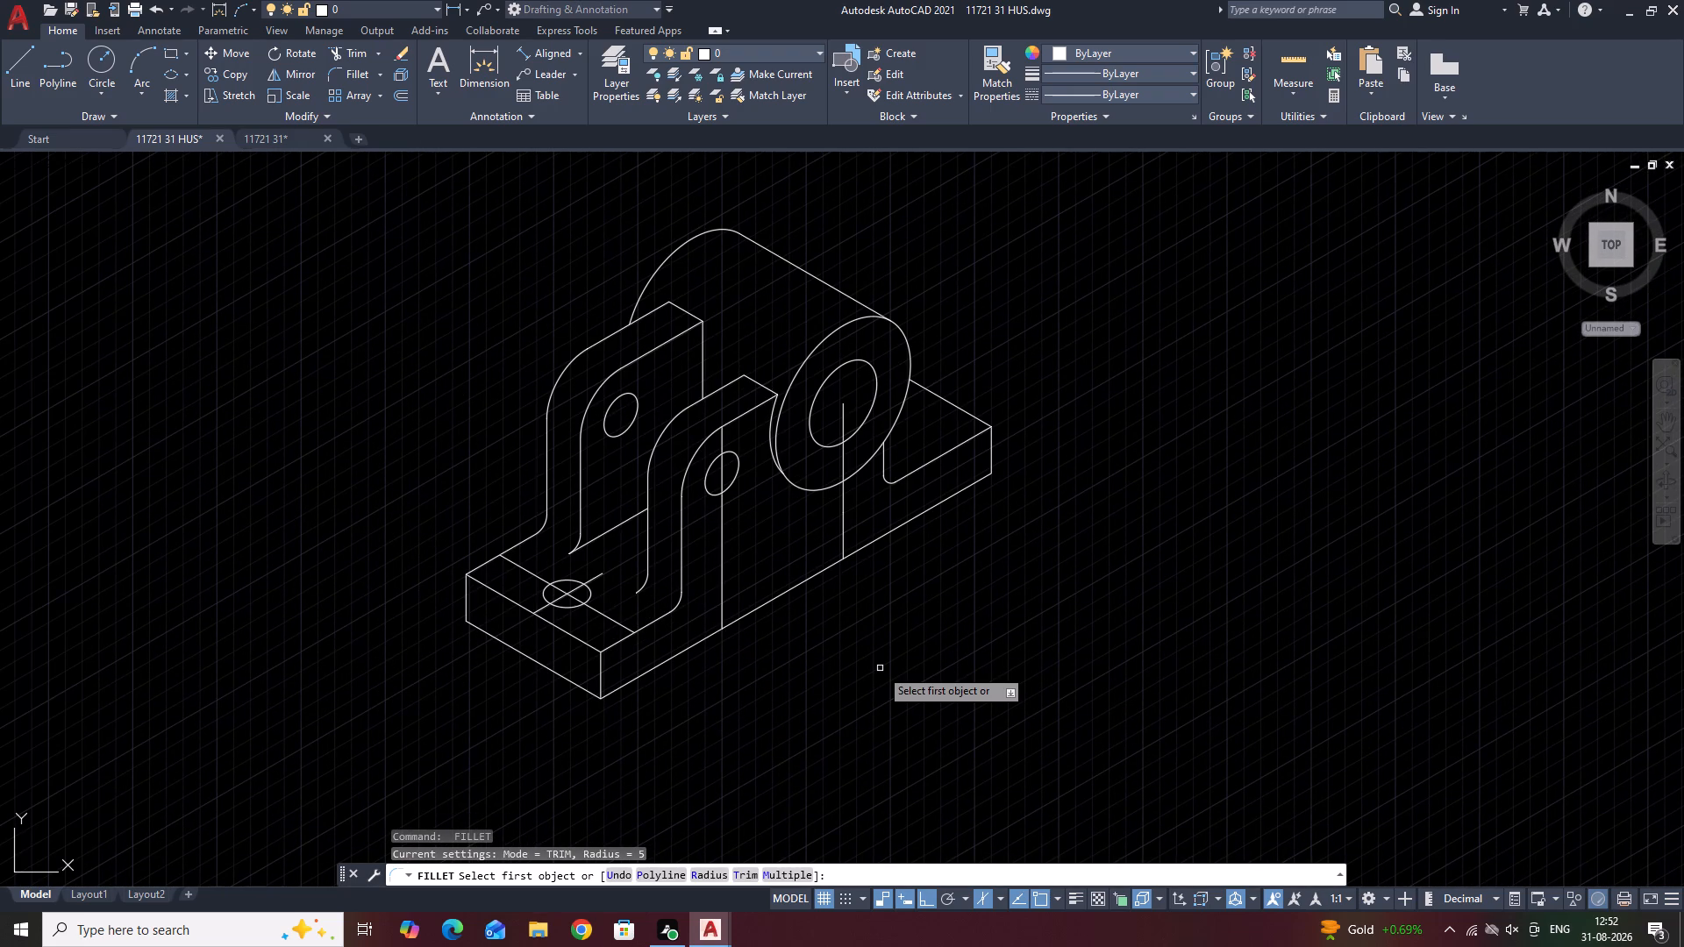
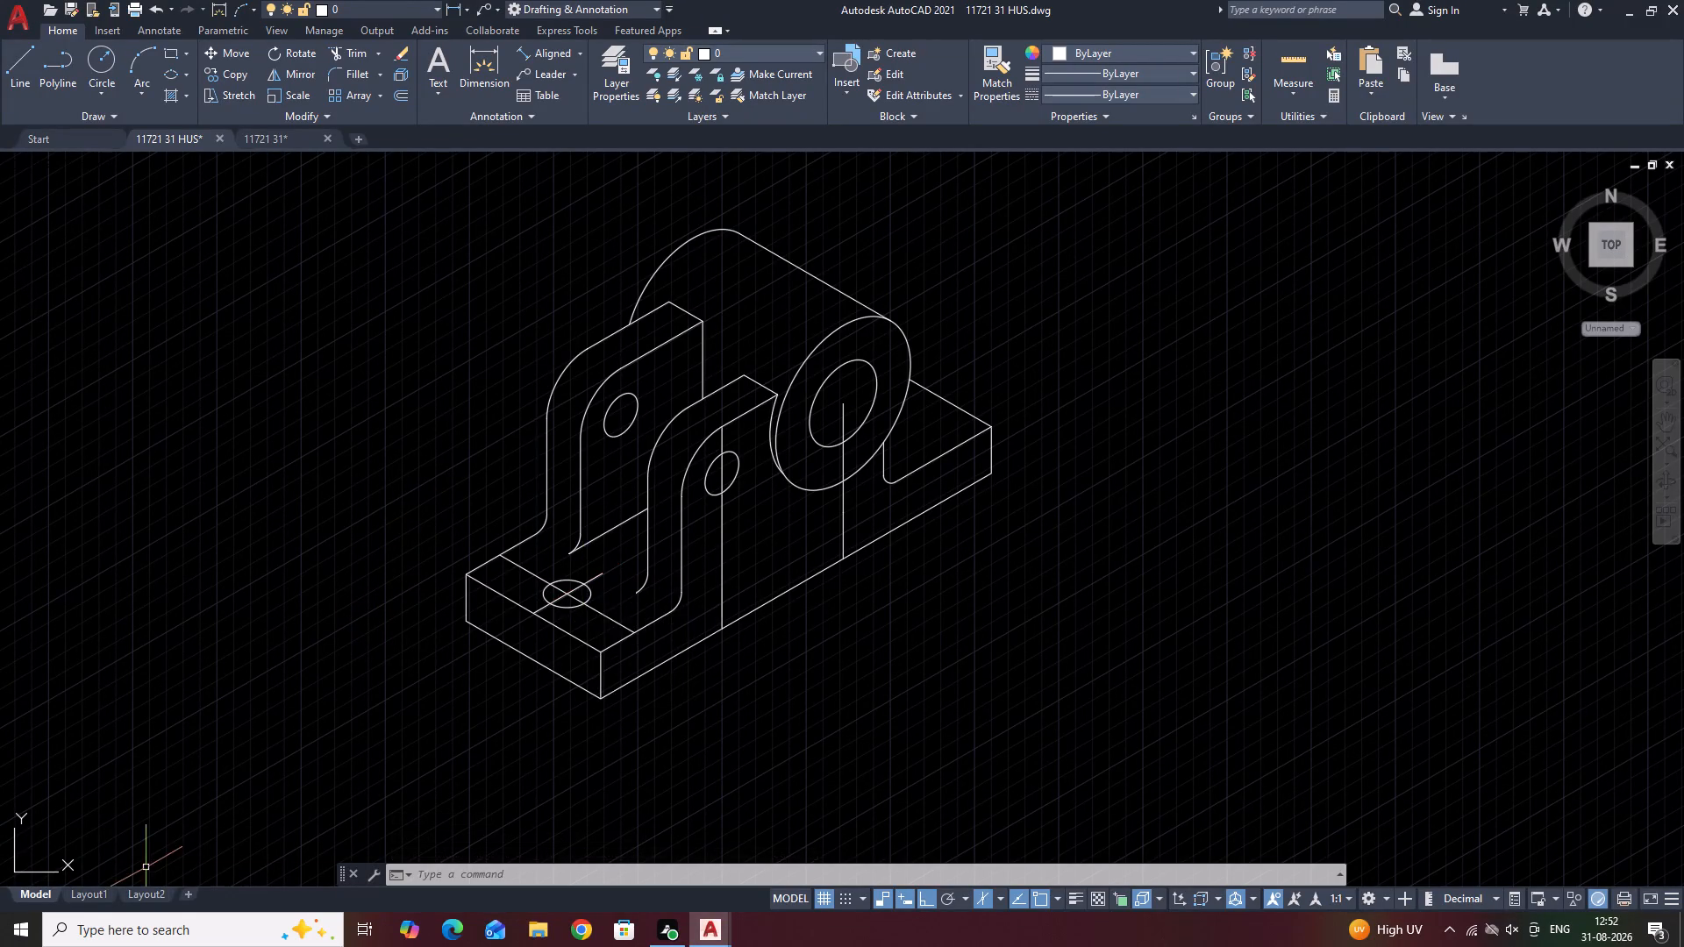
Erase the two crossing construction lines through the hole on the base's top face.
scroll(254, 696, up, 1)
scroll(380, 523, down, 3)
scroll(367, 655, up, 2)
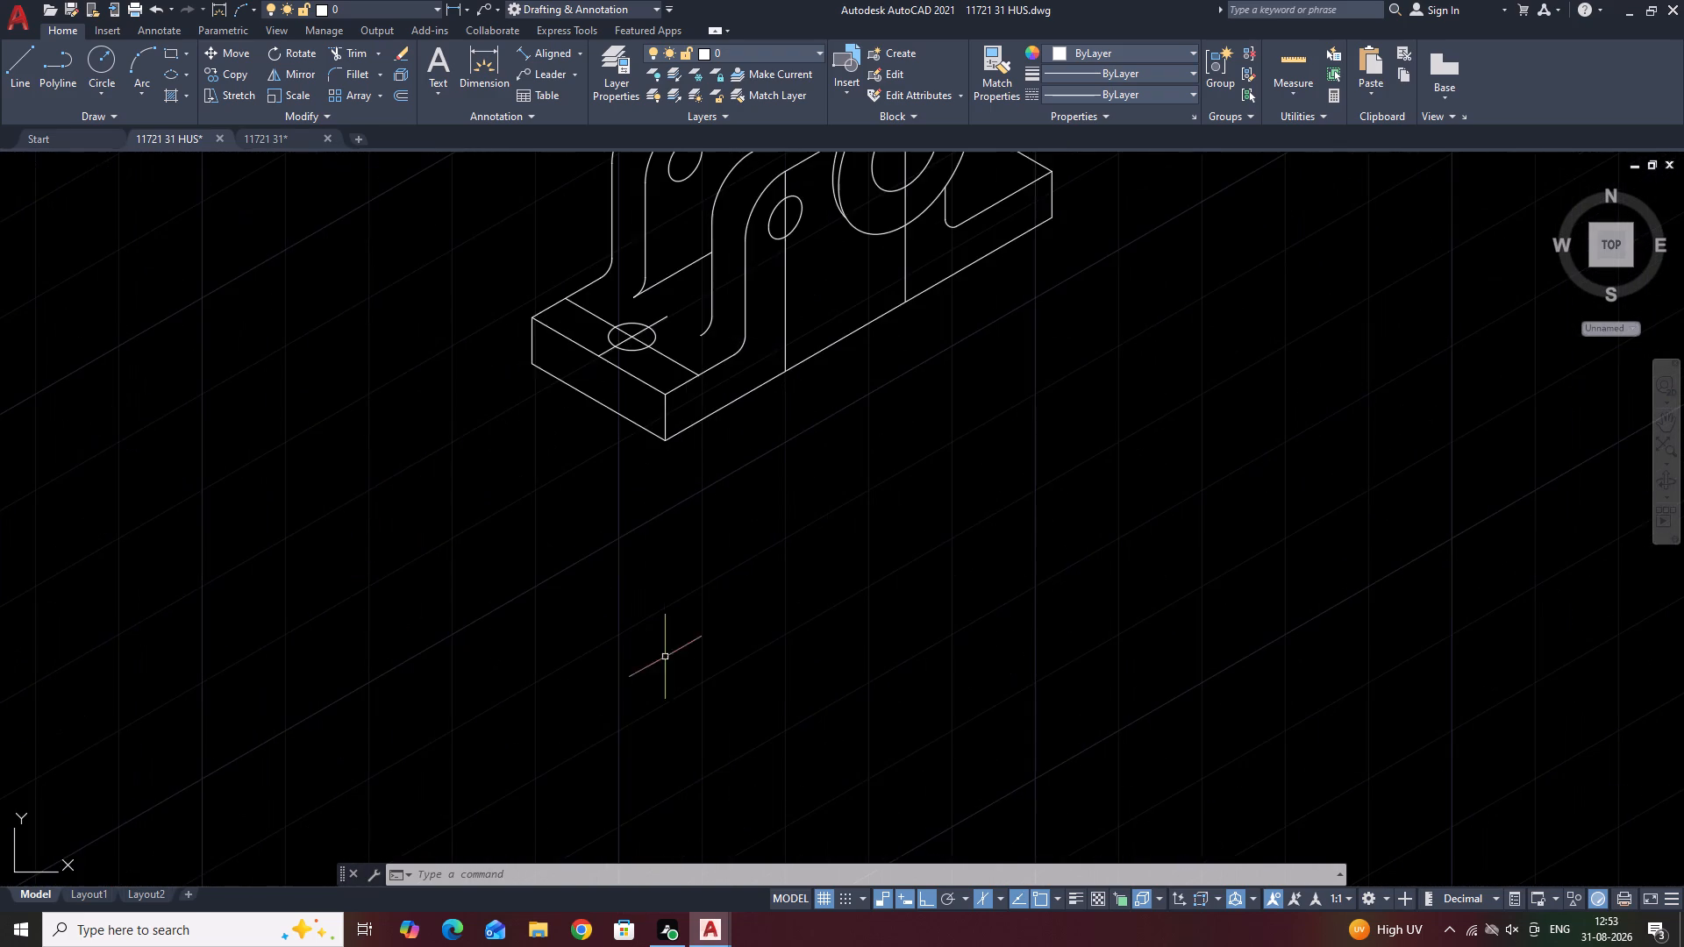
middle_drag(783, 658, 603, 802)
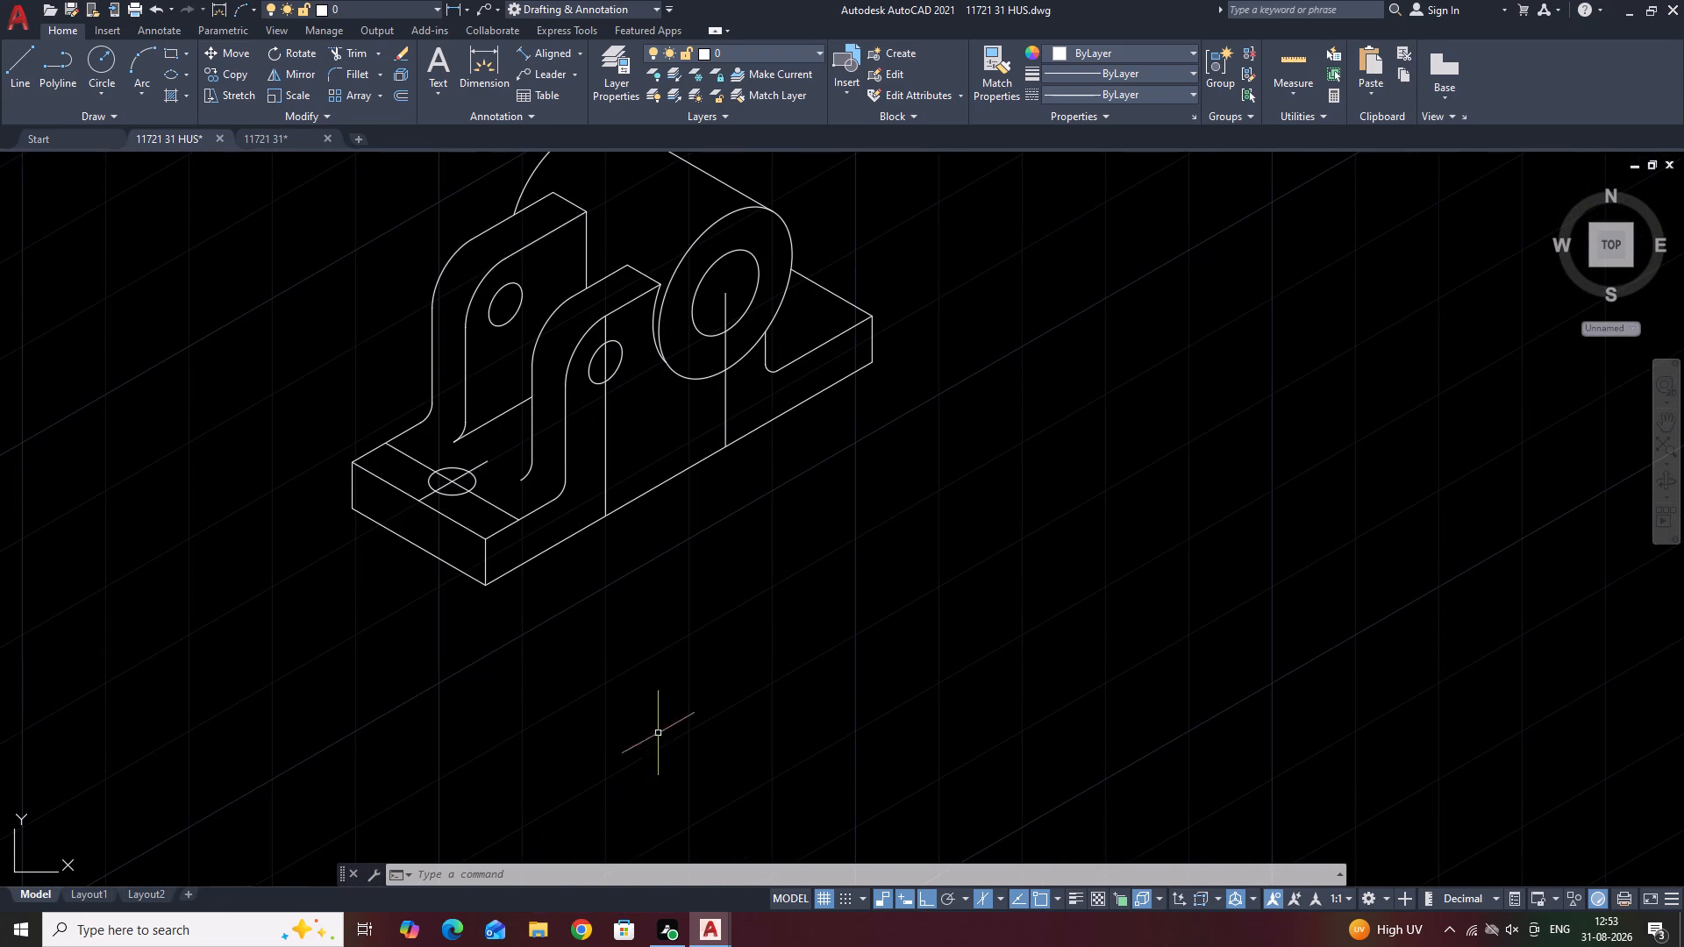
middle_drag(703, 666, 509, 839)
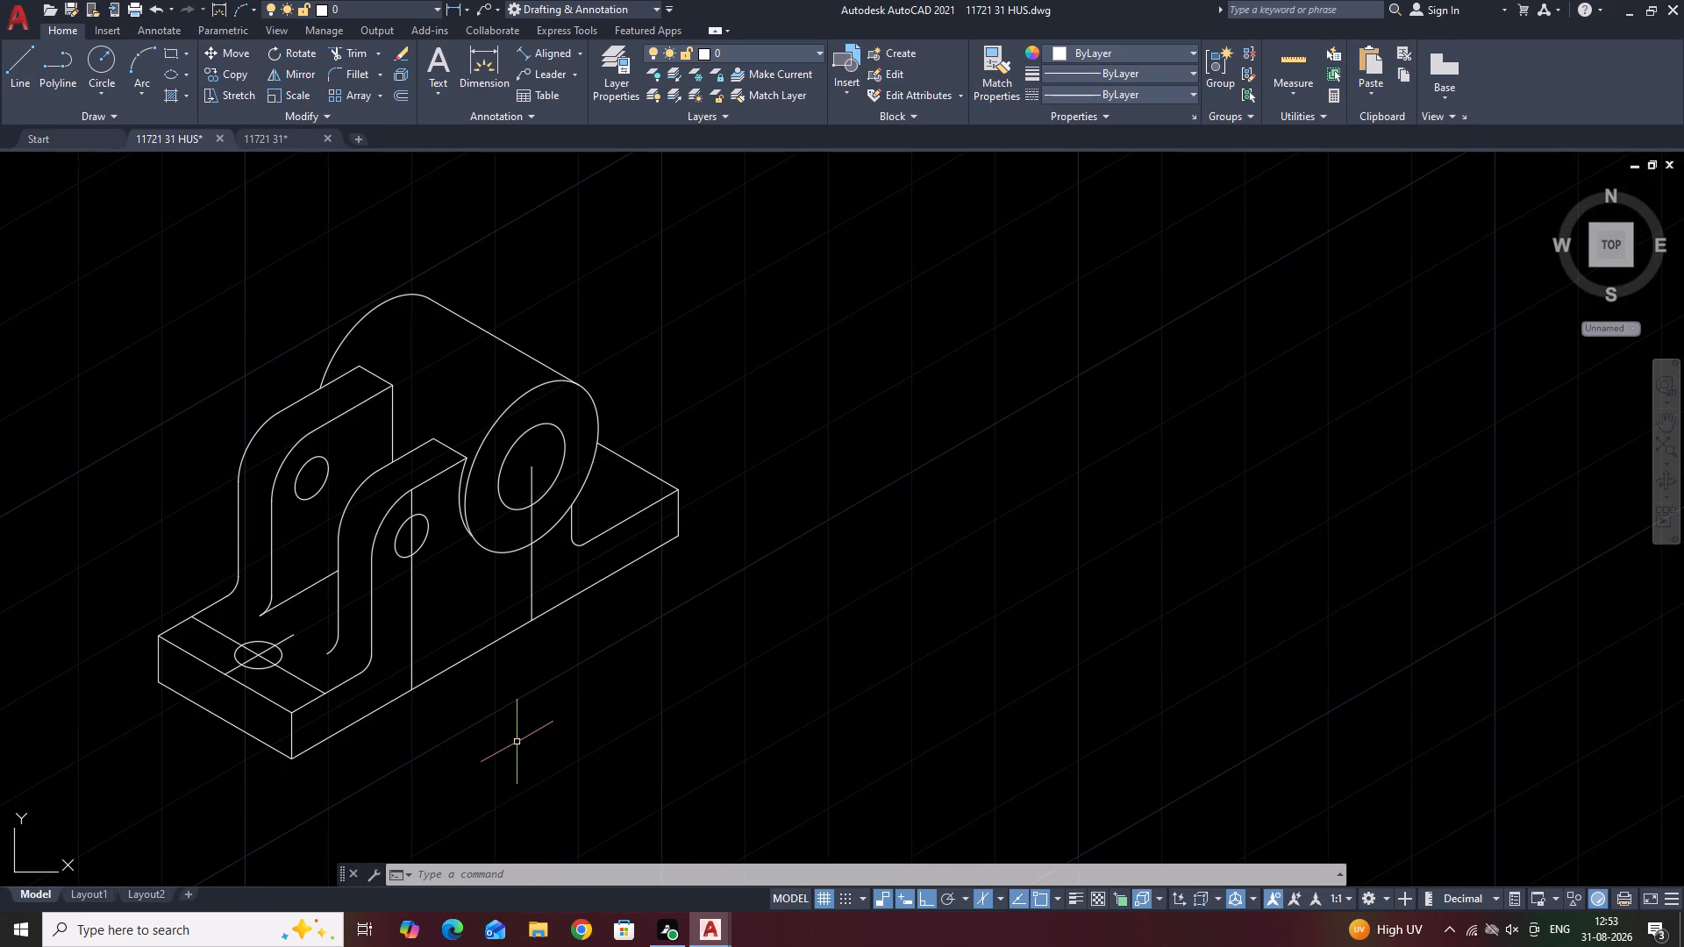
middle_drag(508, 770, 647, 673)
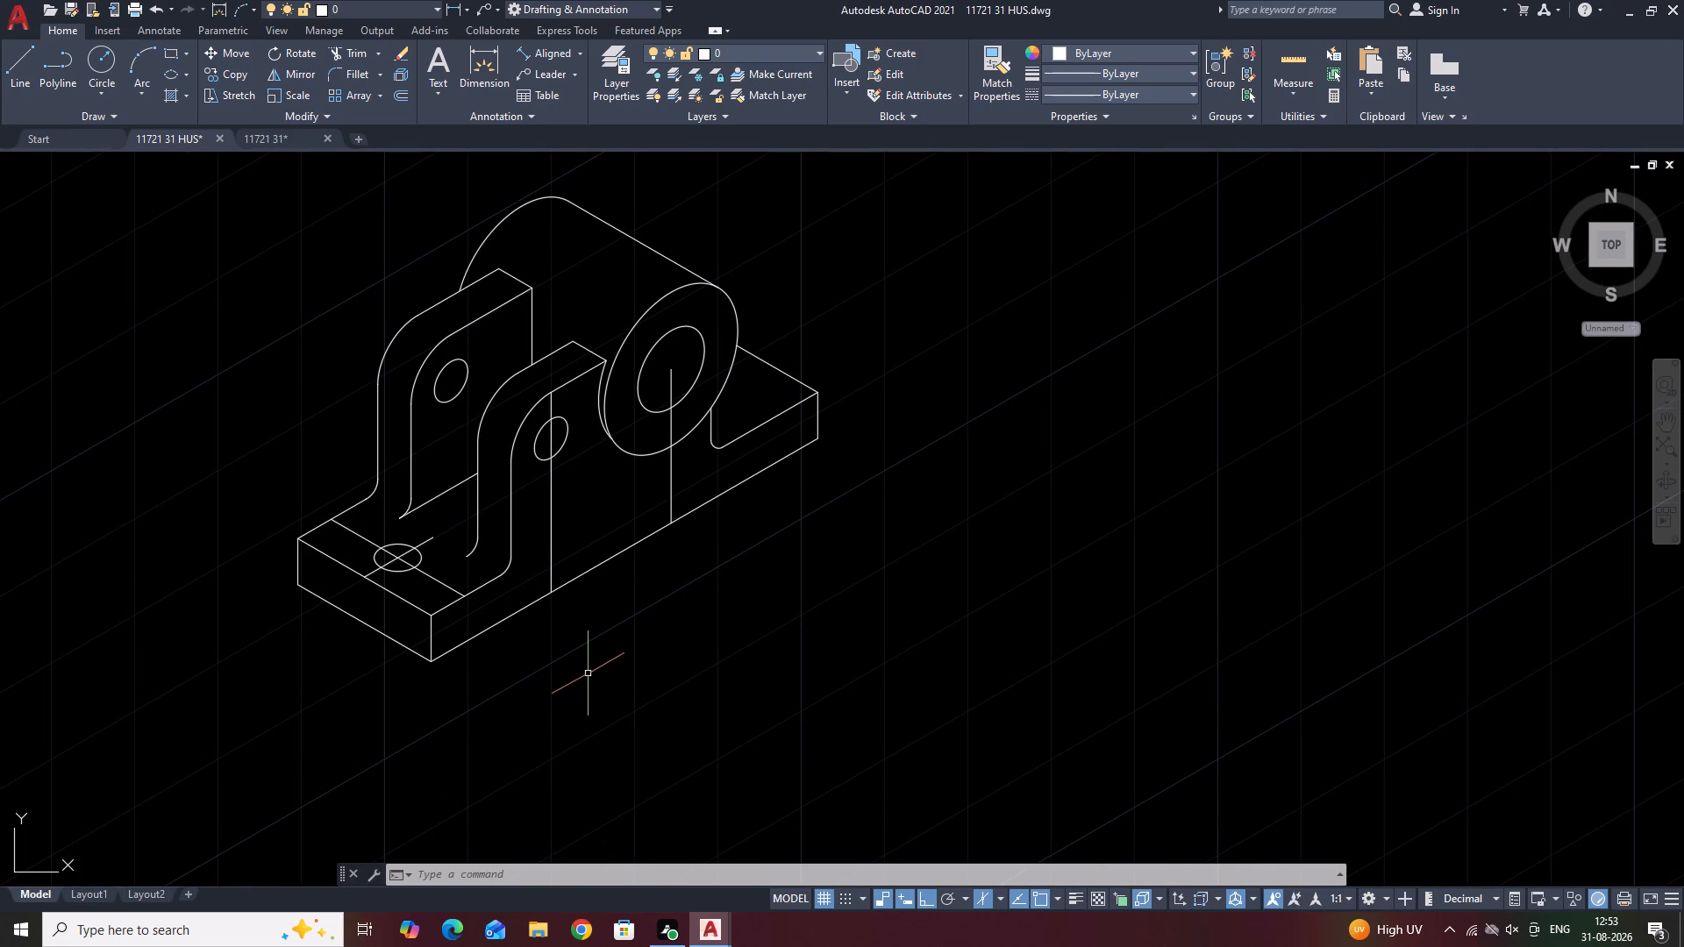
click(375, 541)
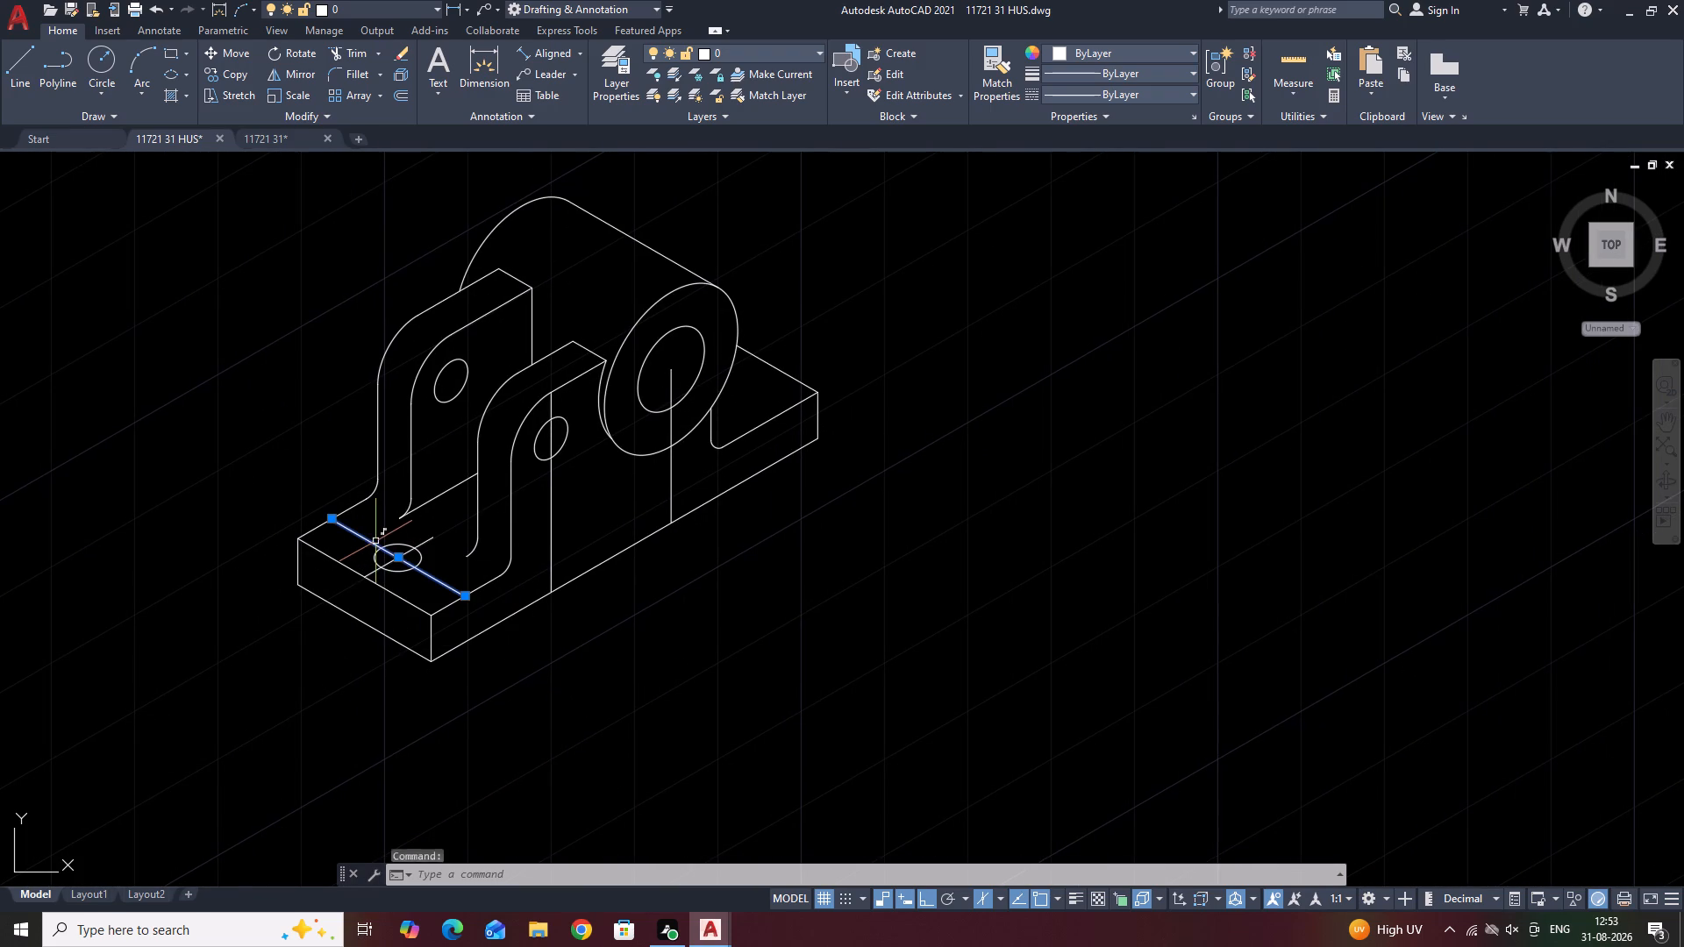
click(410, 552)
right_click(407, 550)
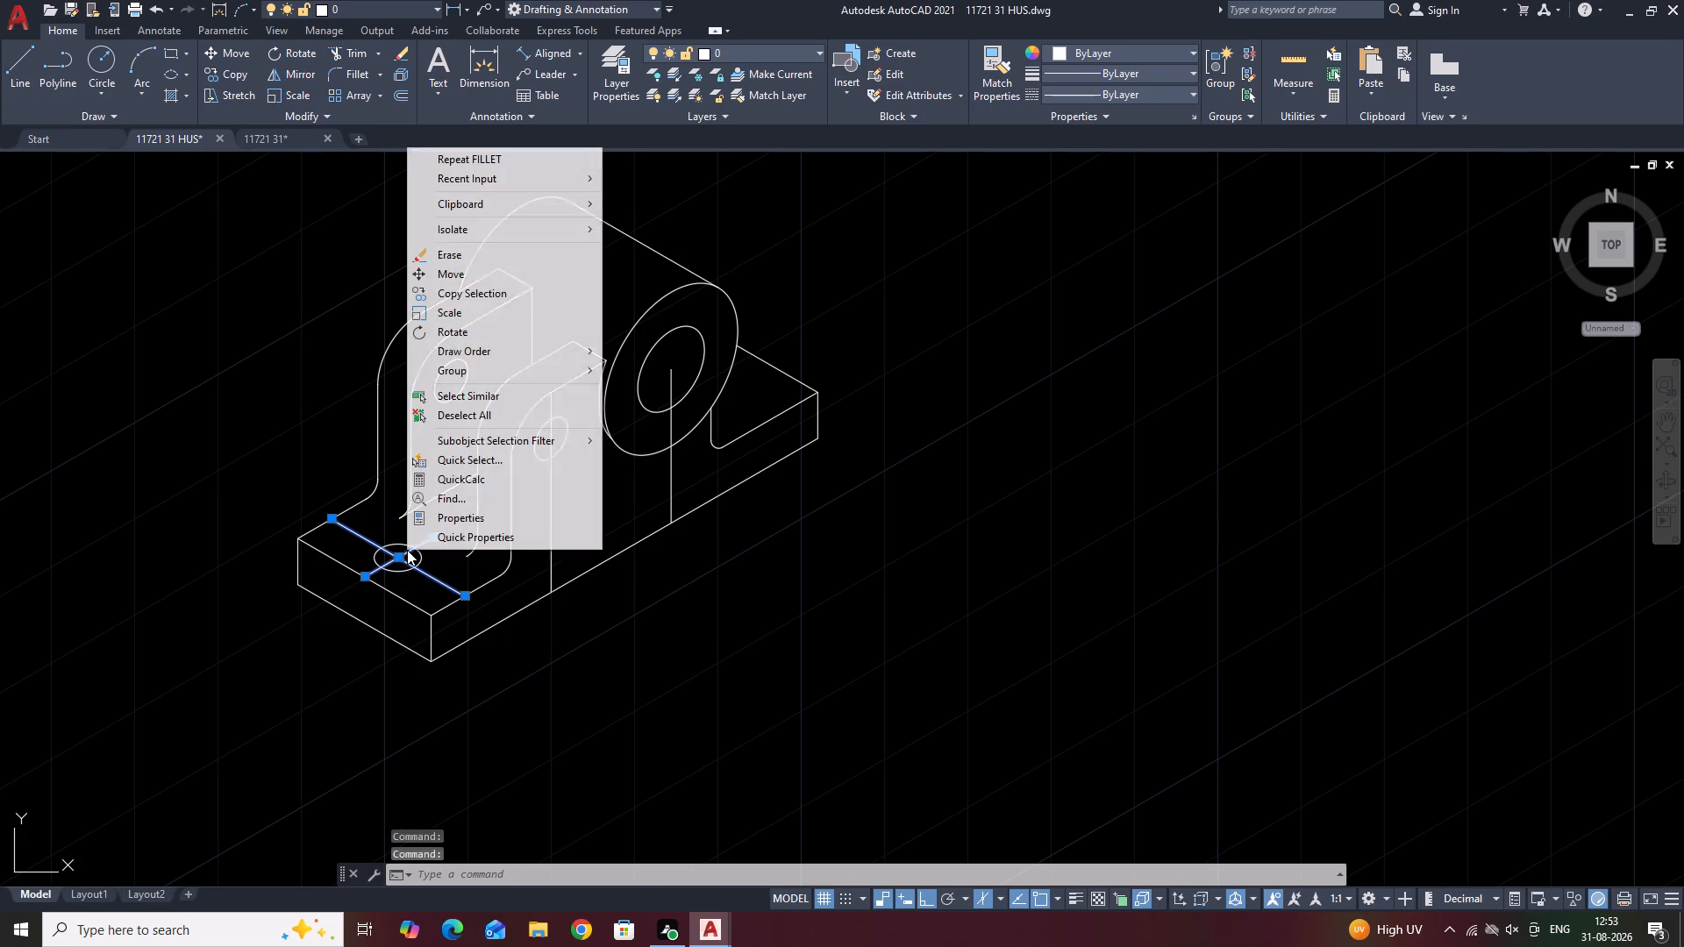
click(483, 259)
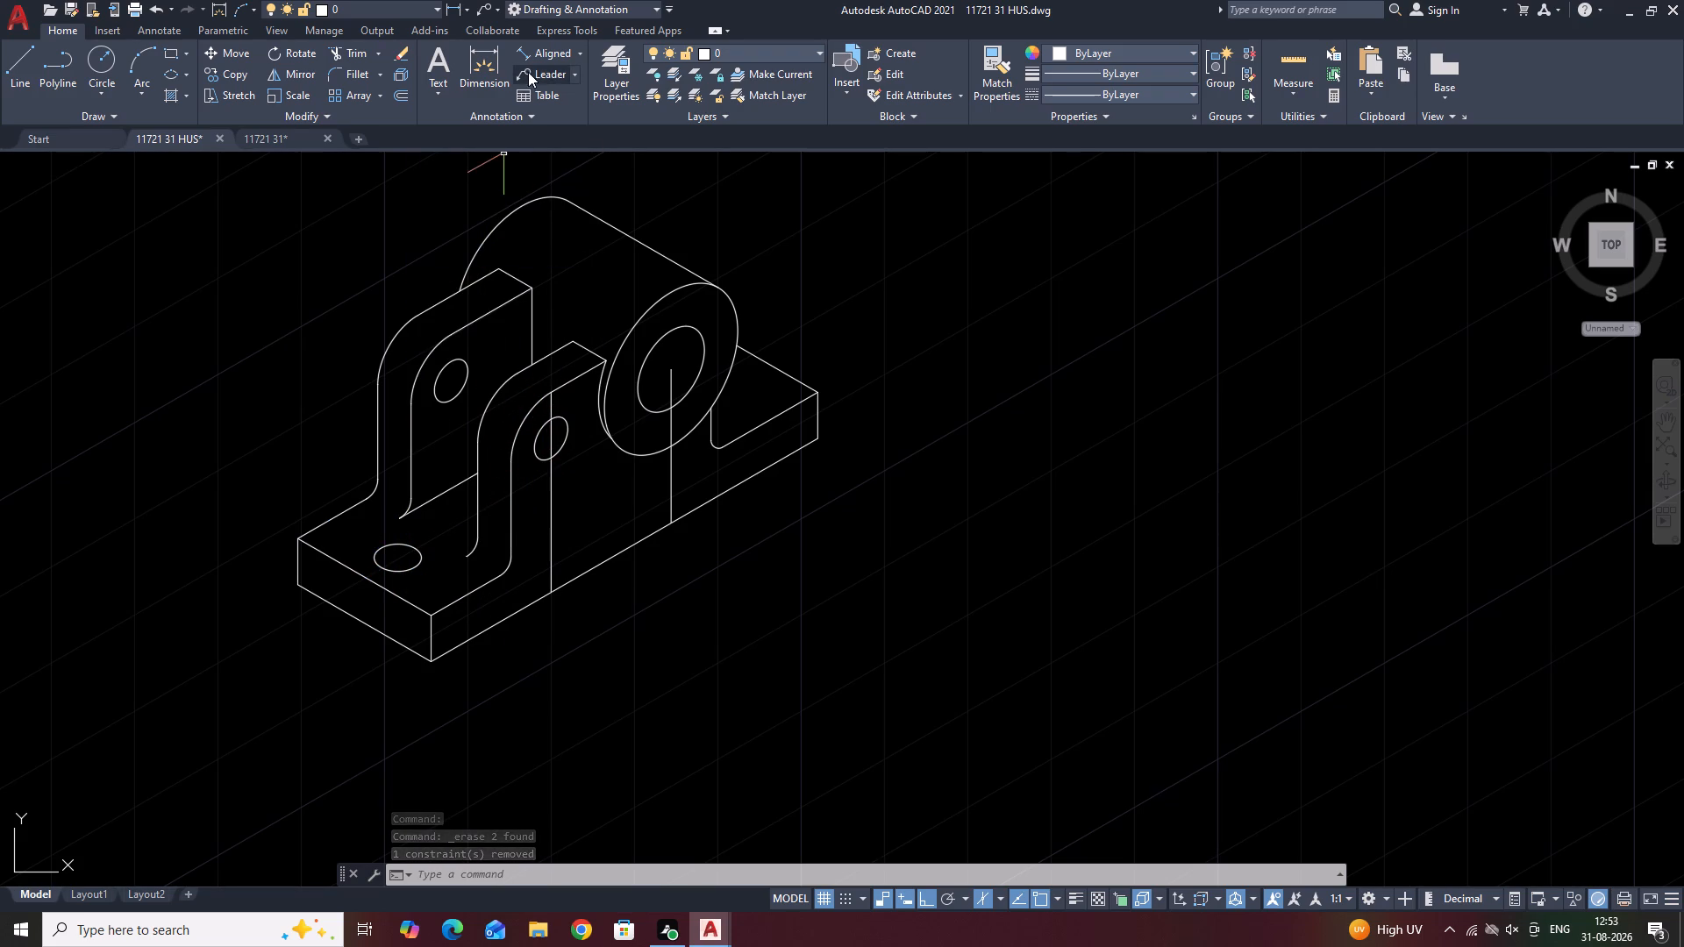
Add an aligned dimension to the full length of the base's long bottom edge, placed outside the part.
click(544, 54)
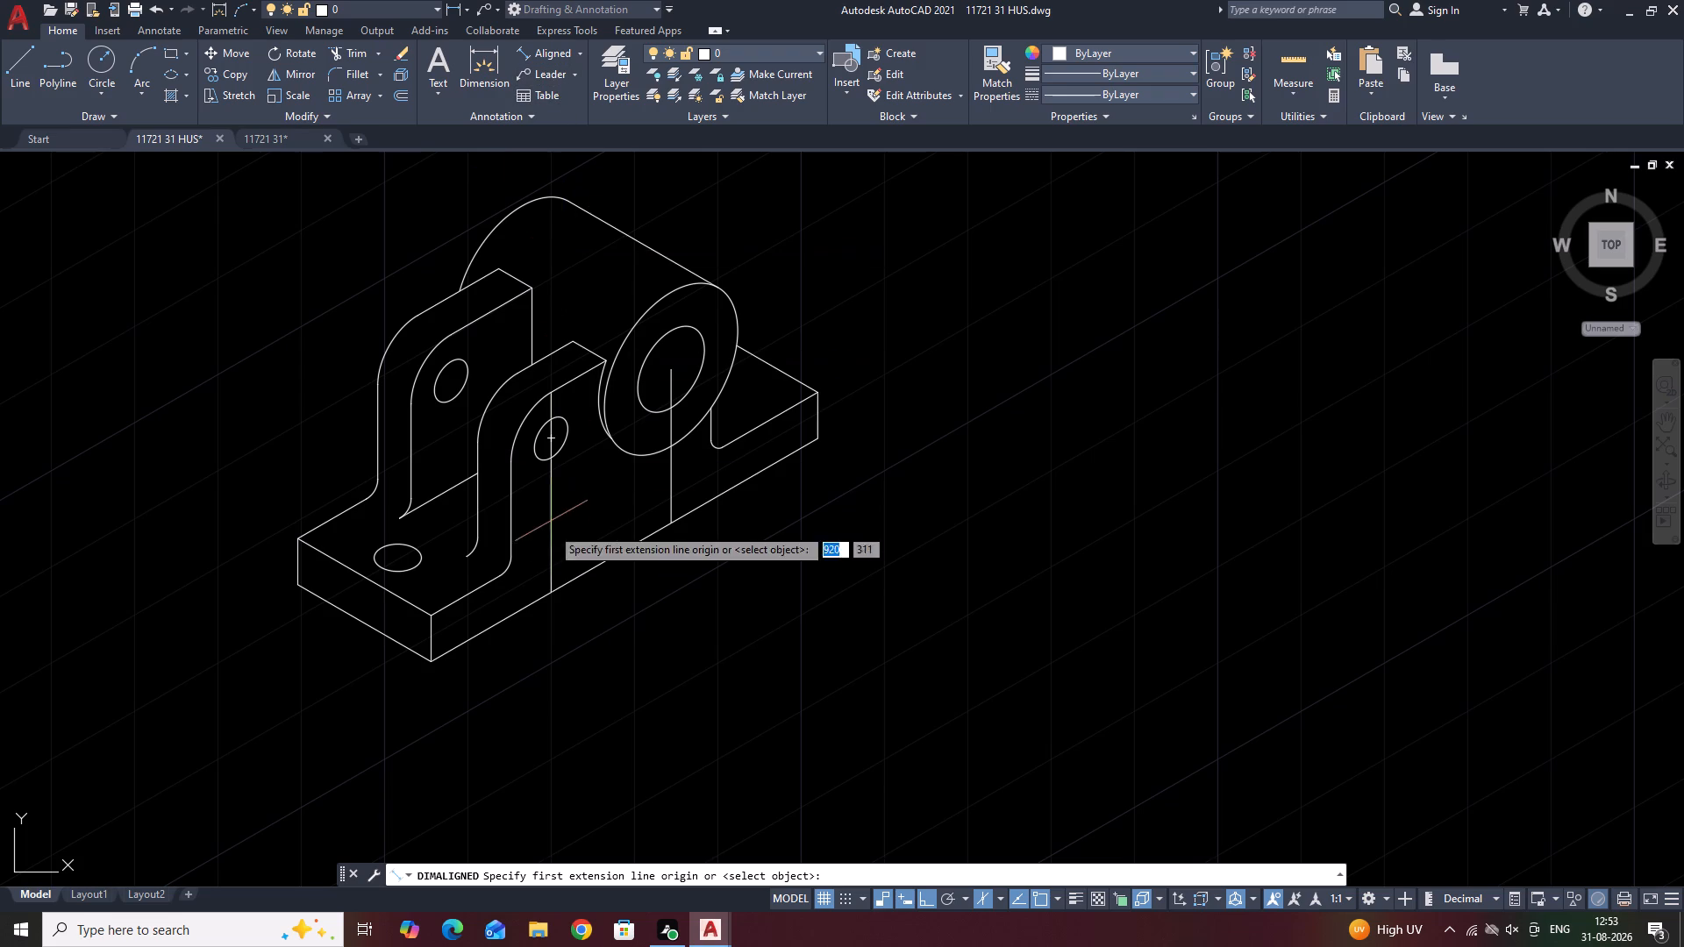
key(space)
click(504, 621)
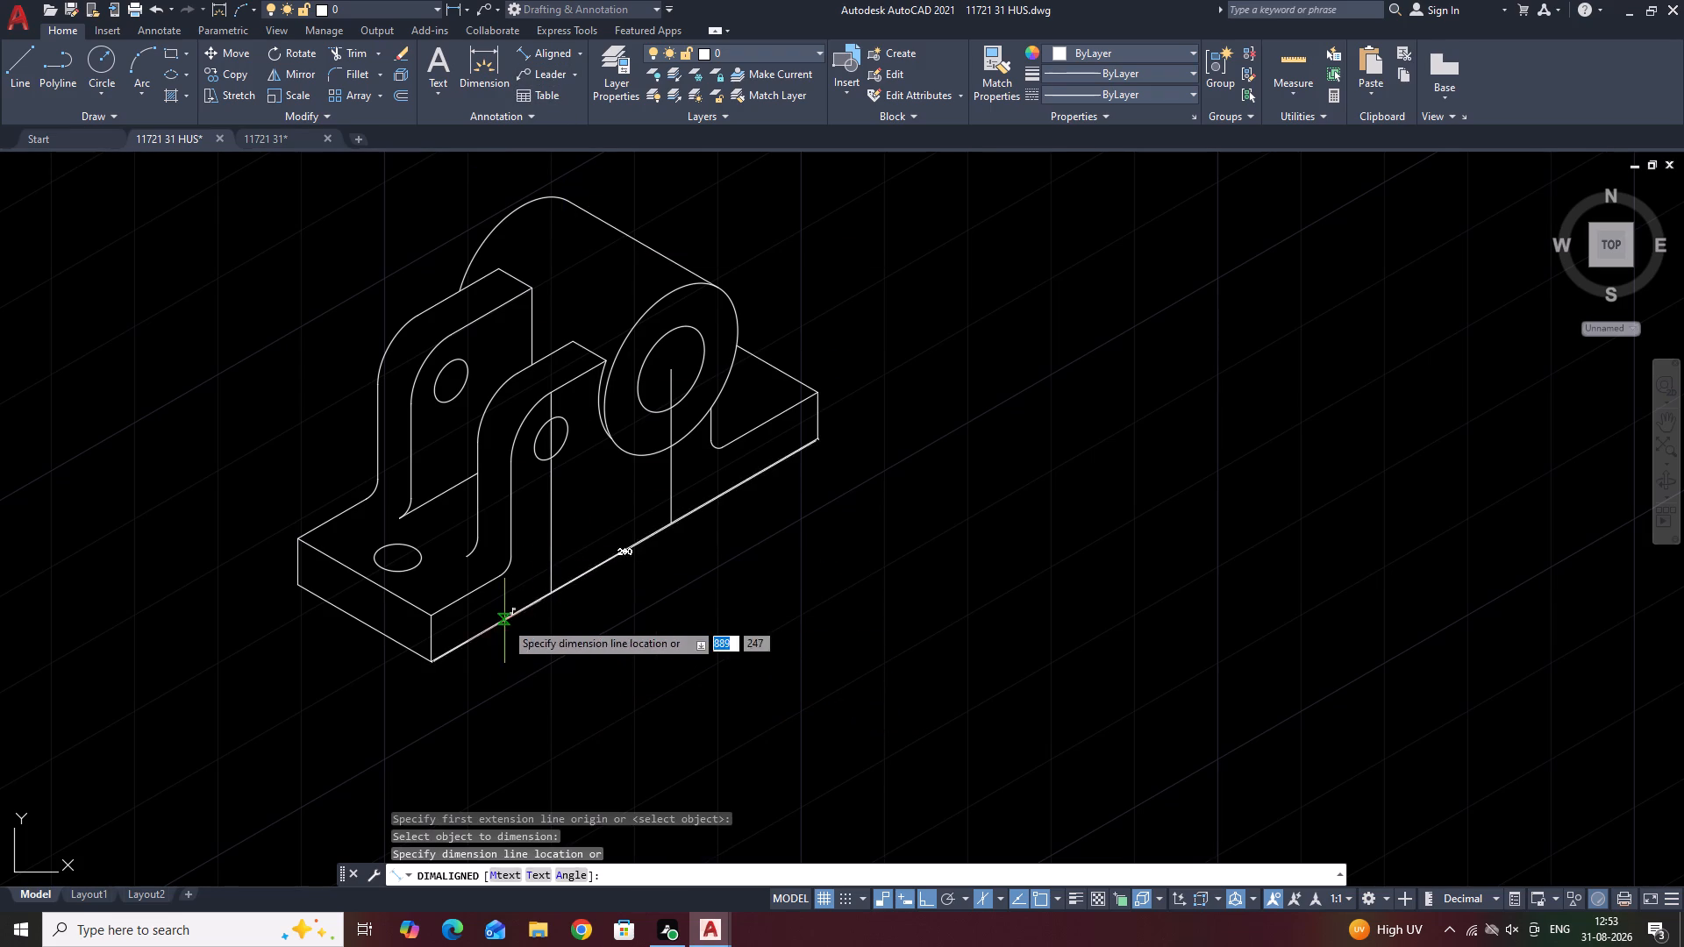
scroll(577, 668, up, 3)
scroll(577, 668, down, 1)
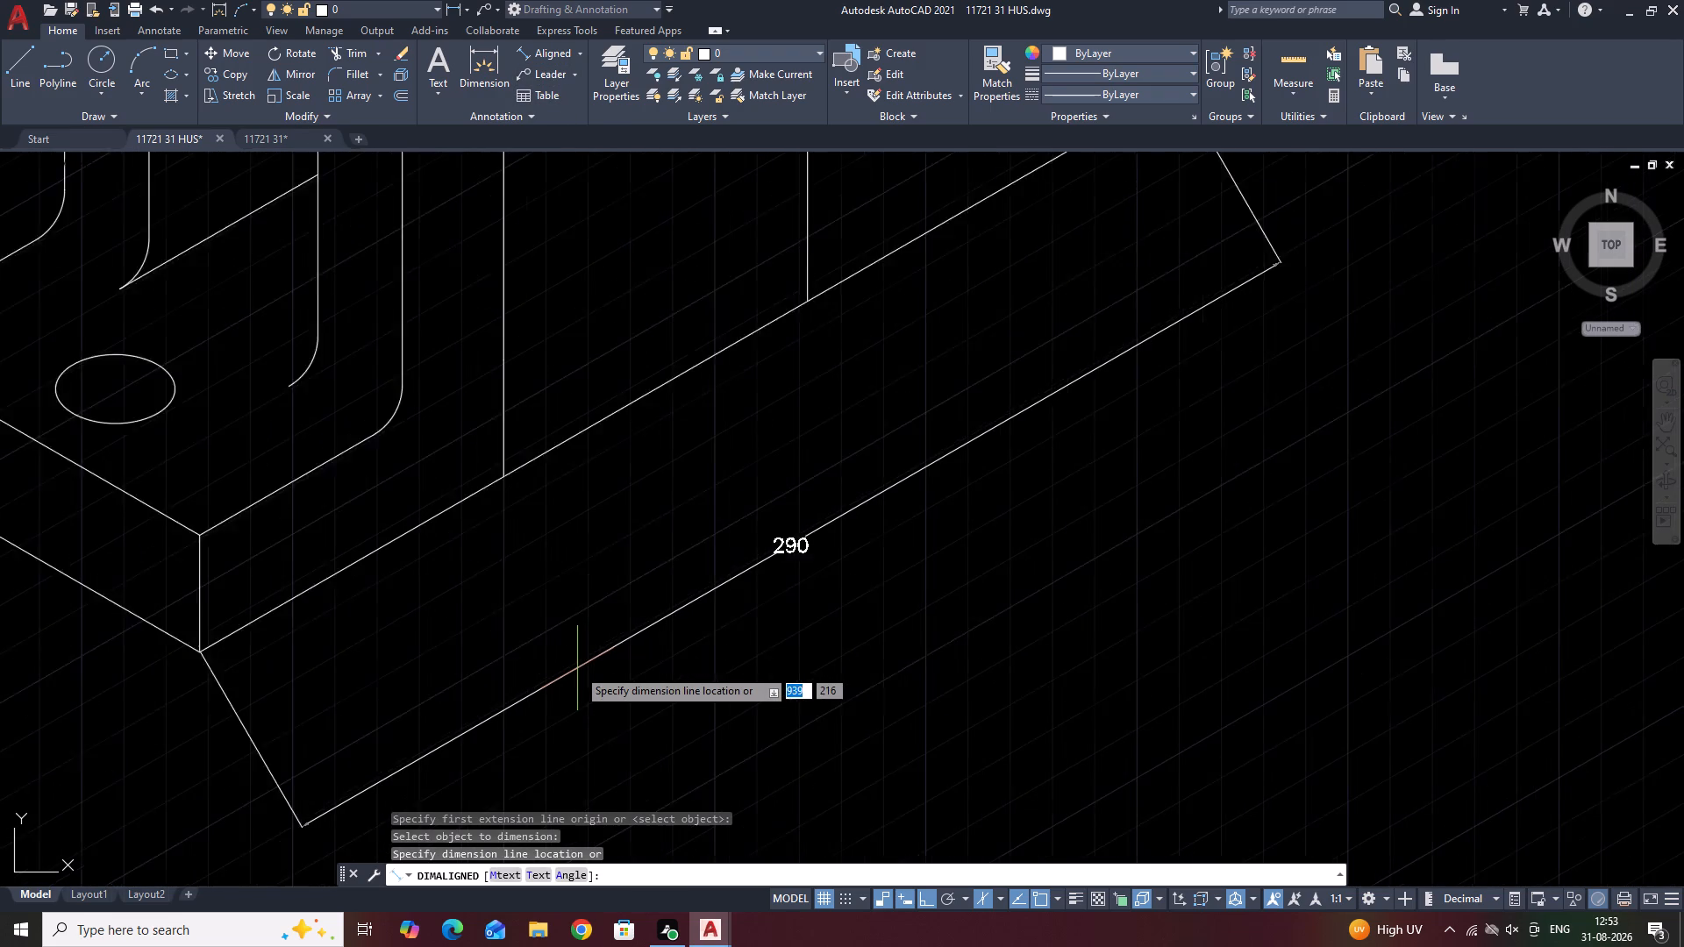
scroll(577, 668, down, 1)
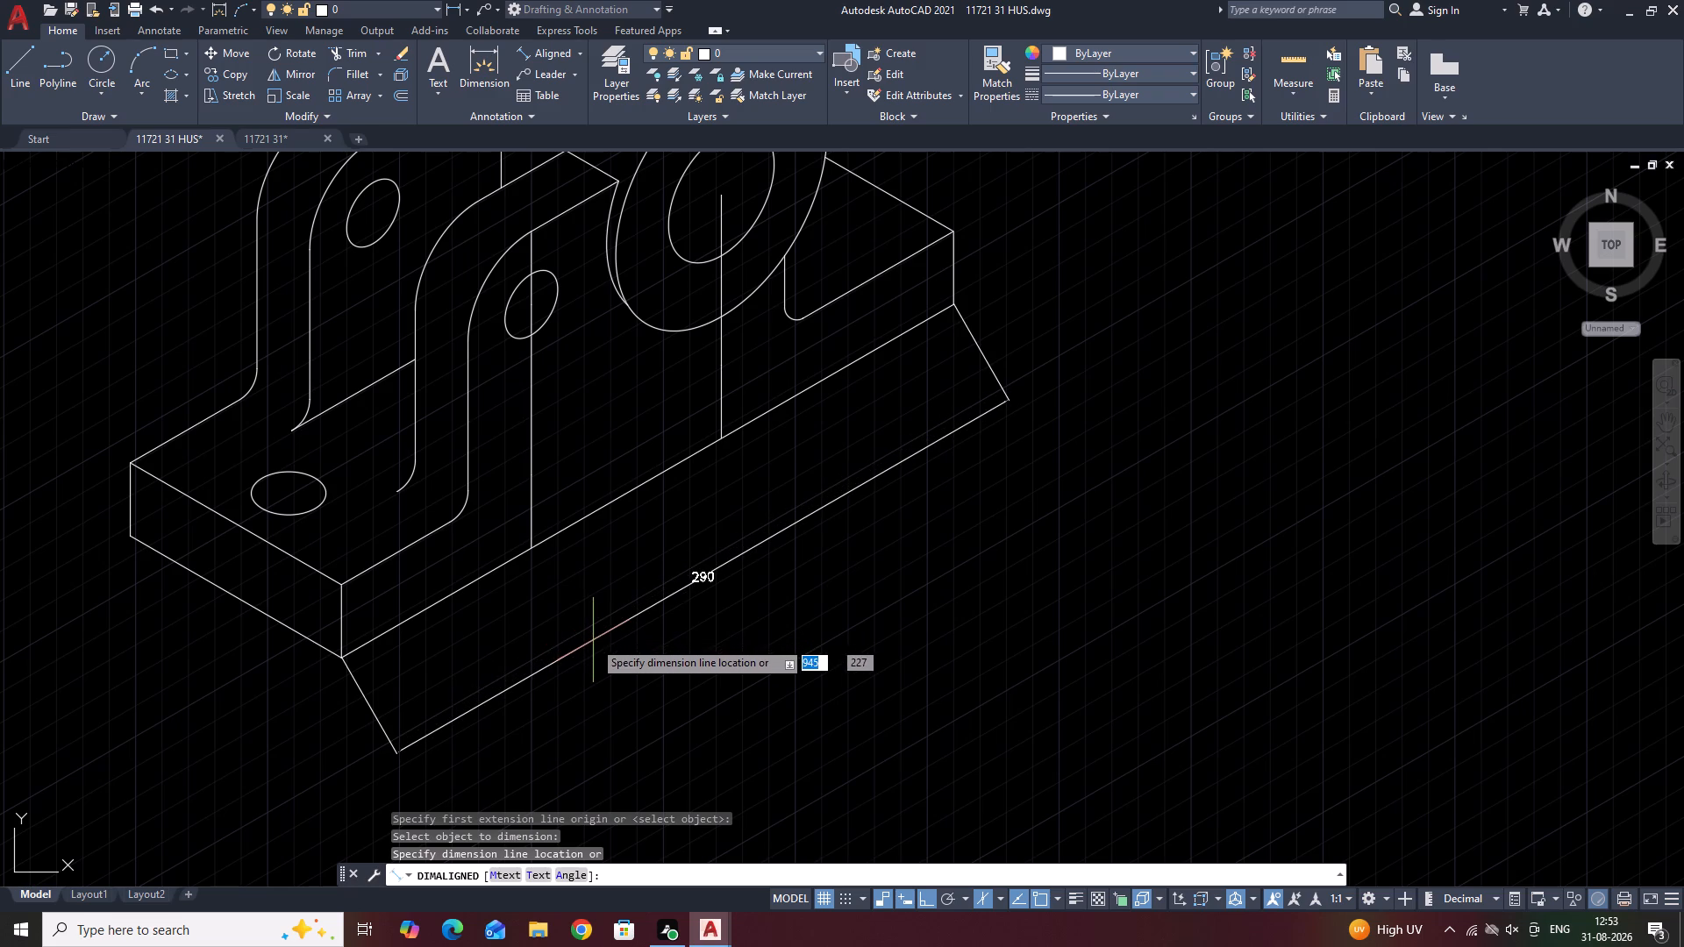
click(593, 640)
Add an aligned dimension along the long bottom edge from its near corner to the vertical line below the front lug's hole.
key(space)
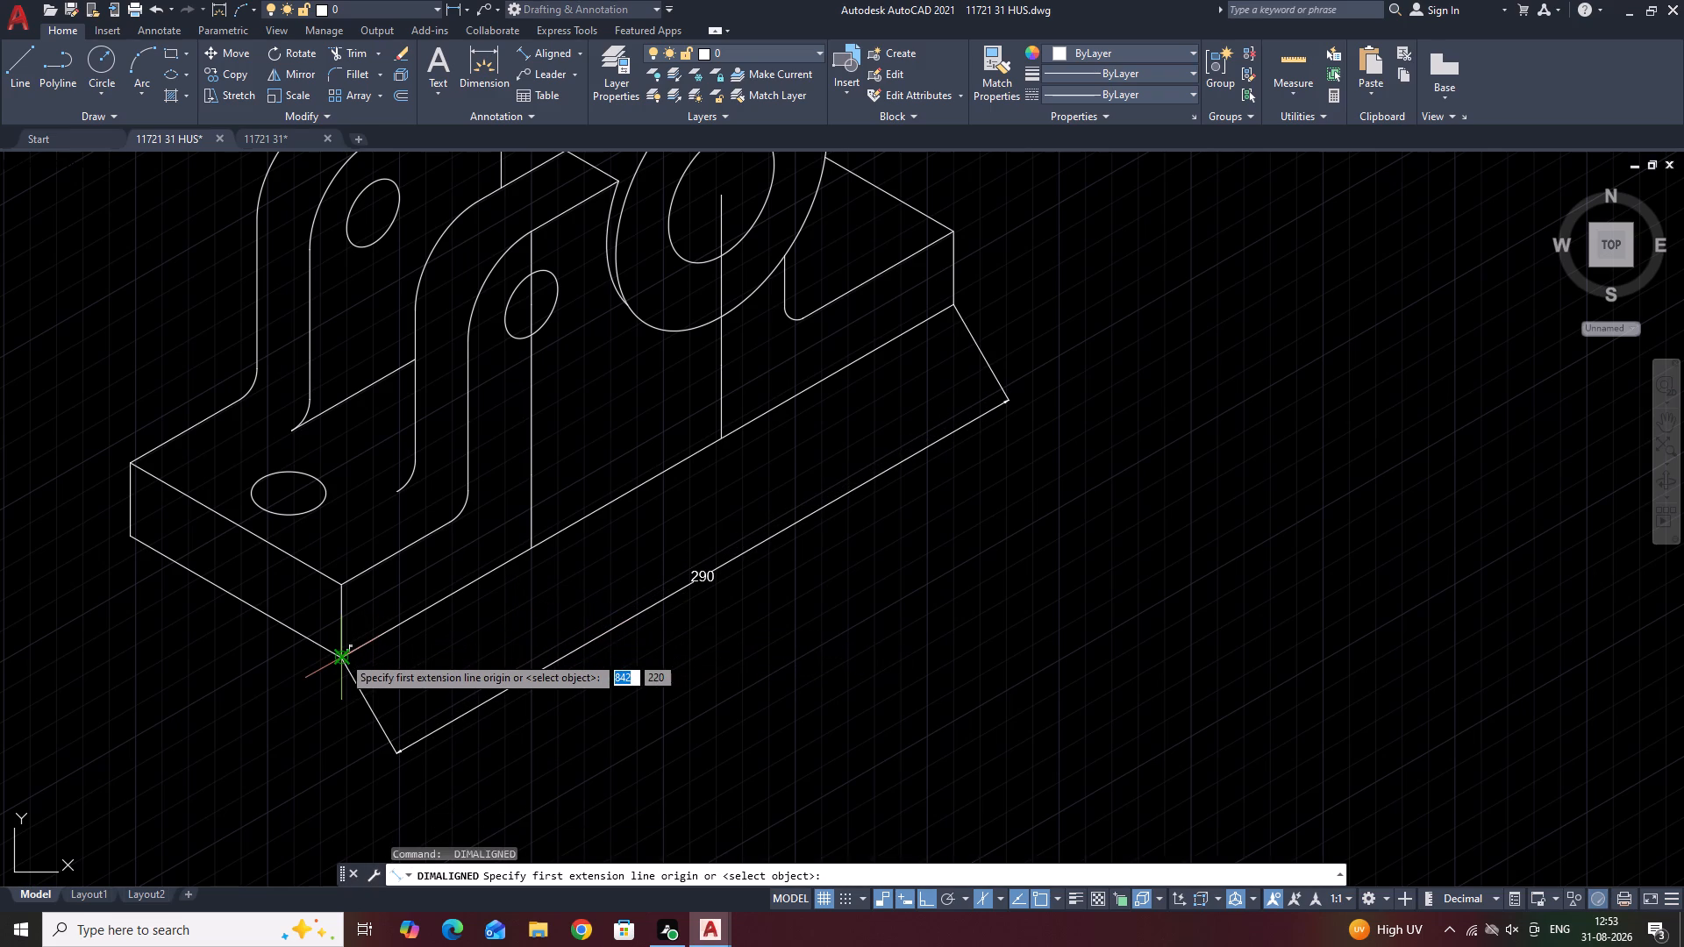
click(339, 657)
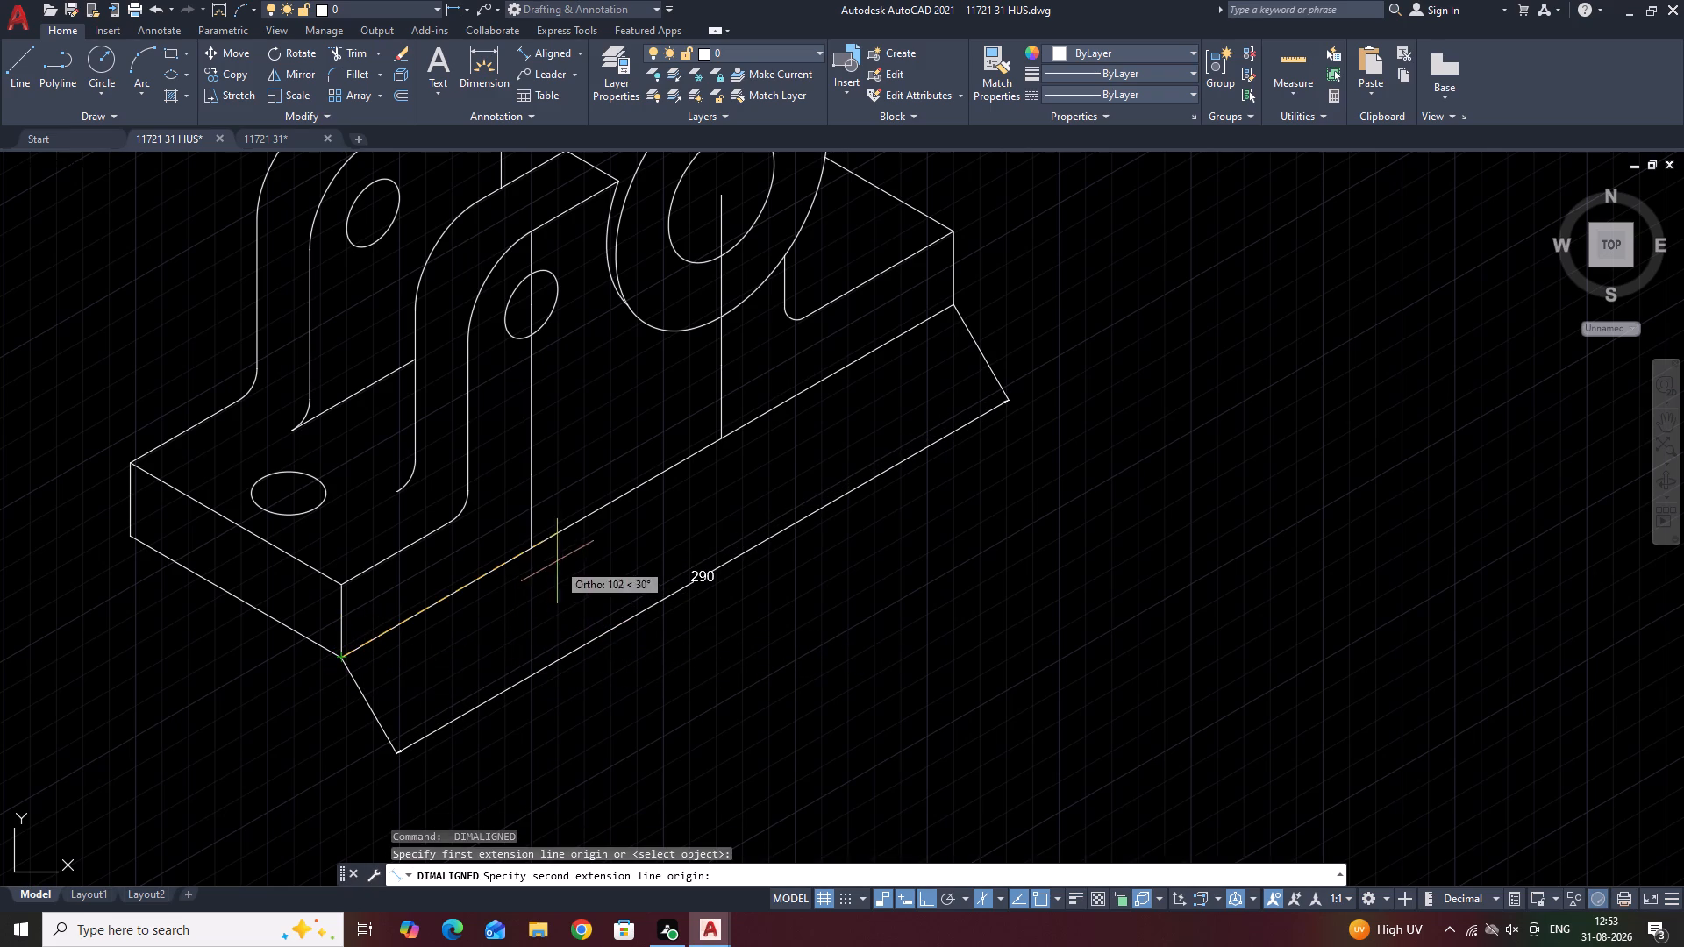
click(532, 545)
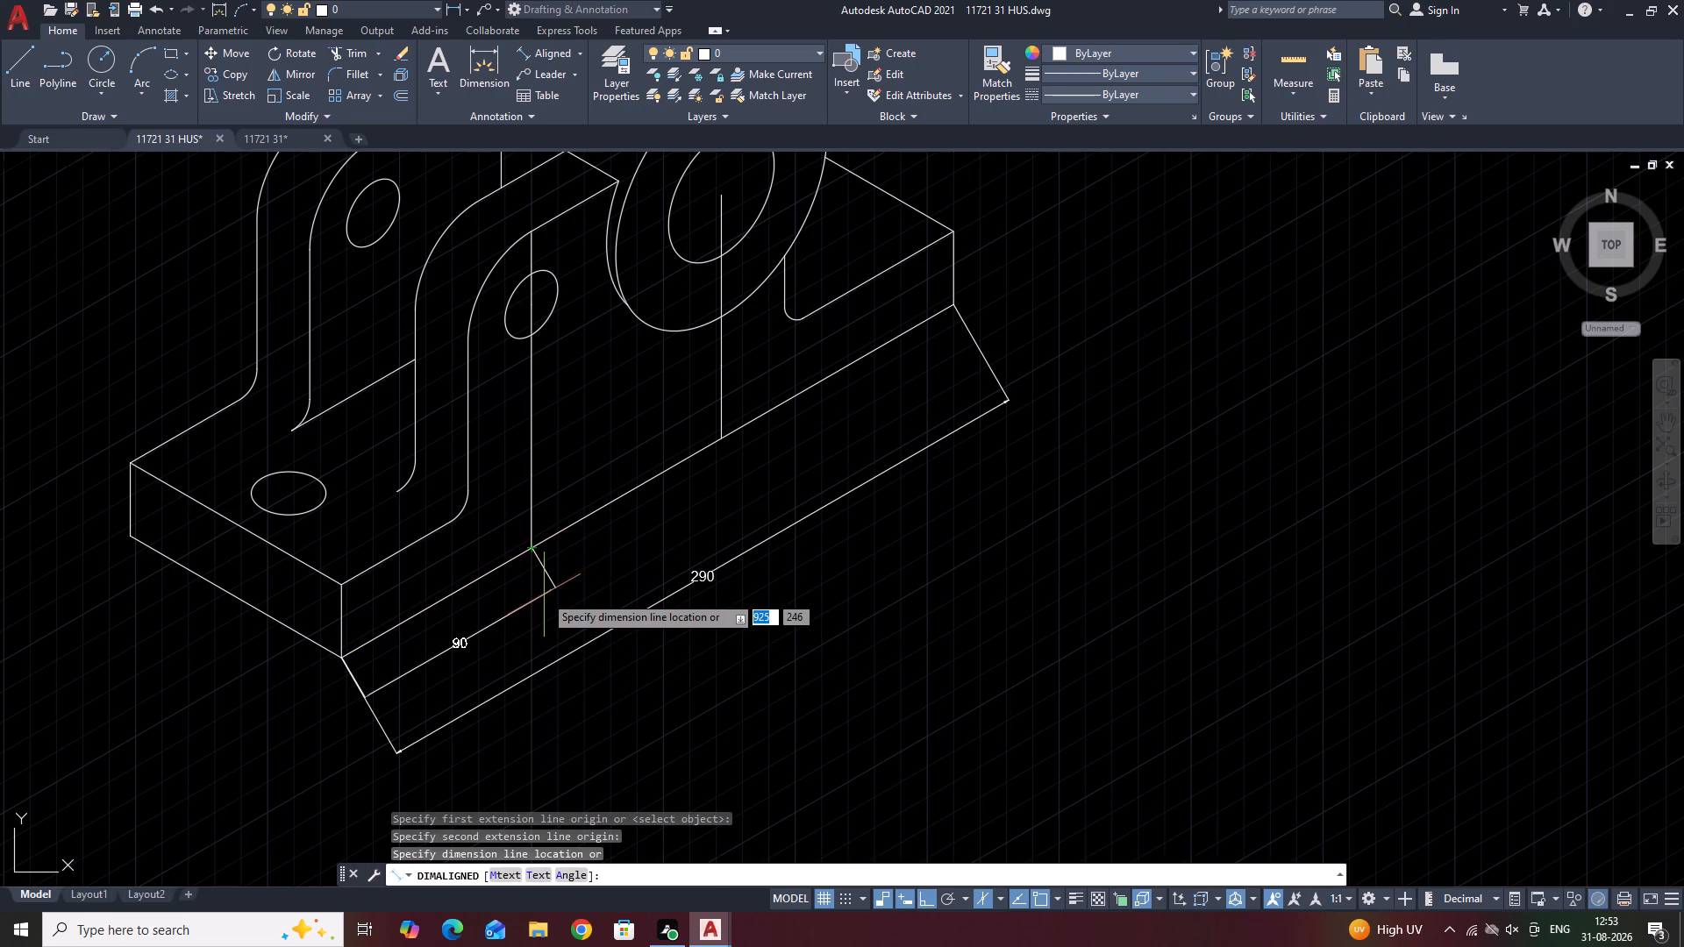
click(545, 597)
Add an aligned dimension along the long bottom edge from the boss's vertical centre line to the base's far corner.
key(space)
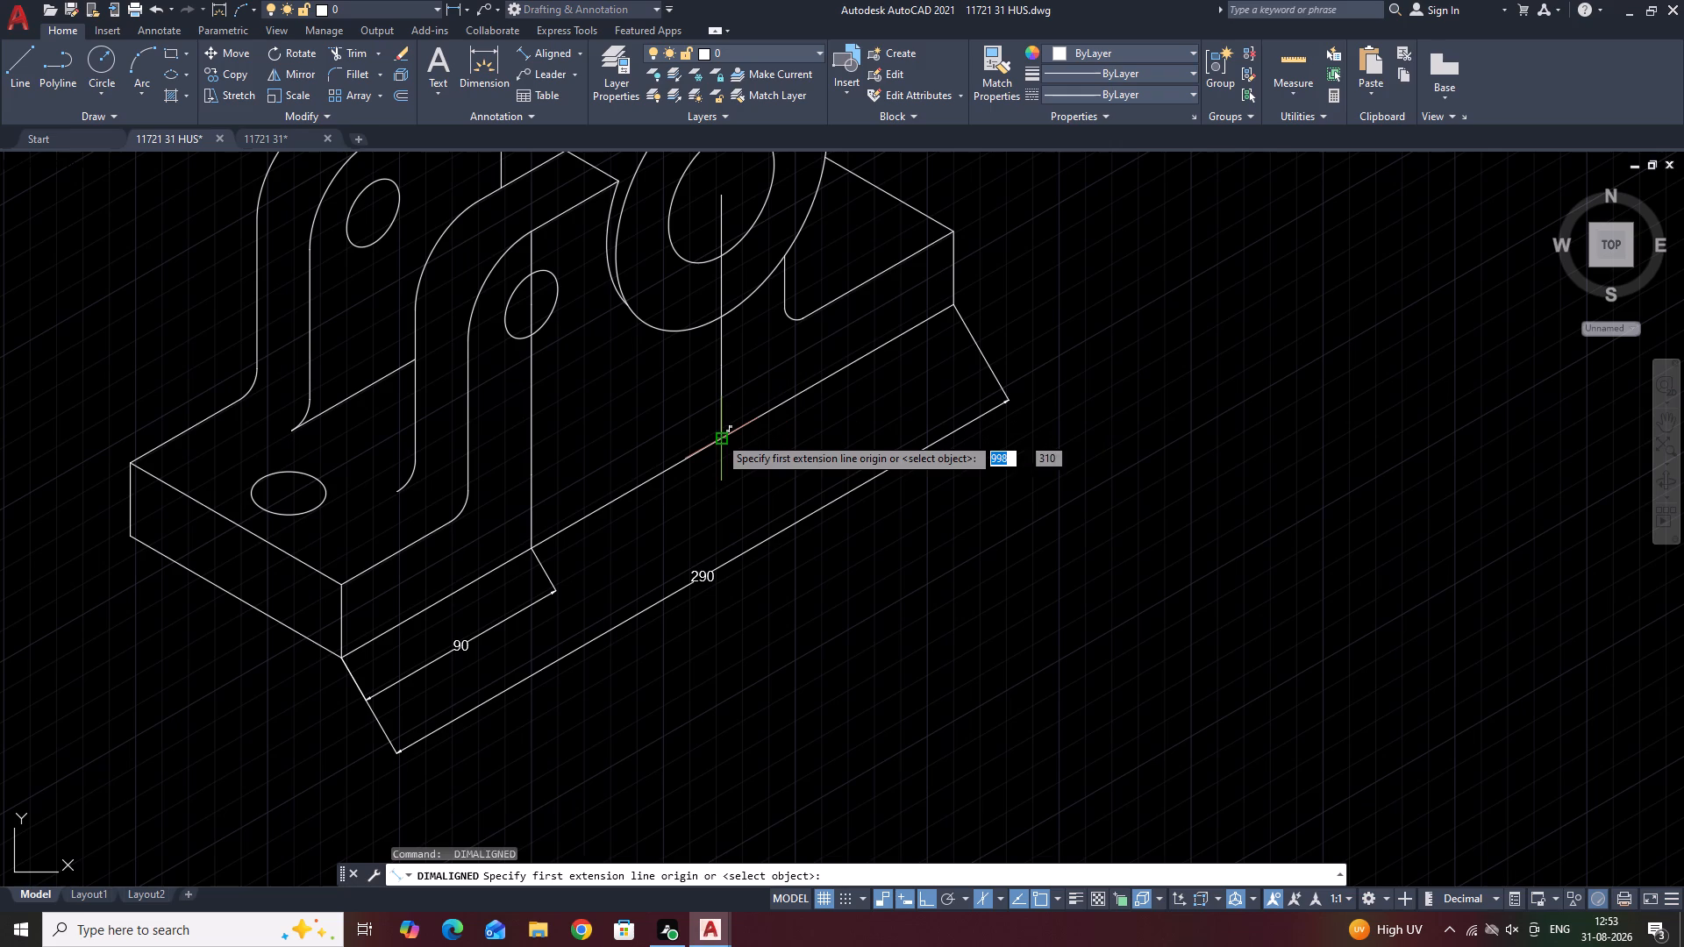
click(718, 436)
click(954, 305)
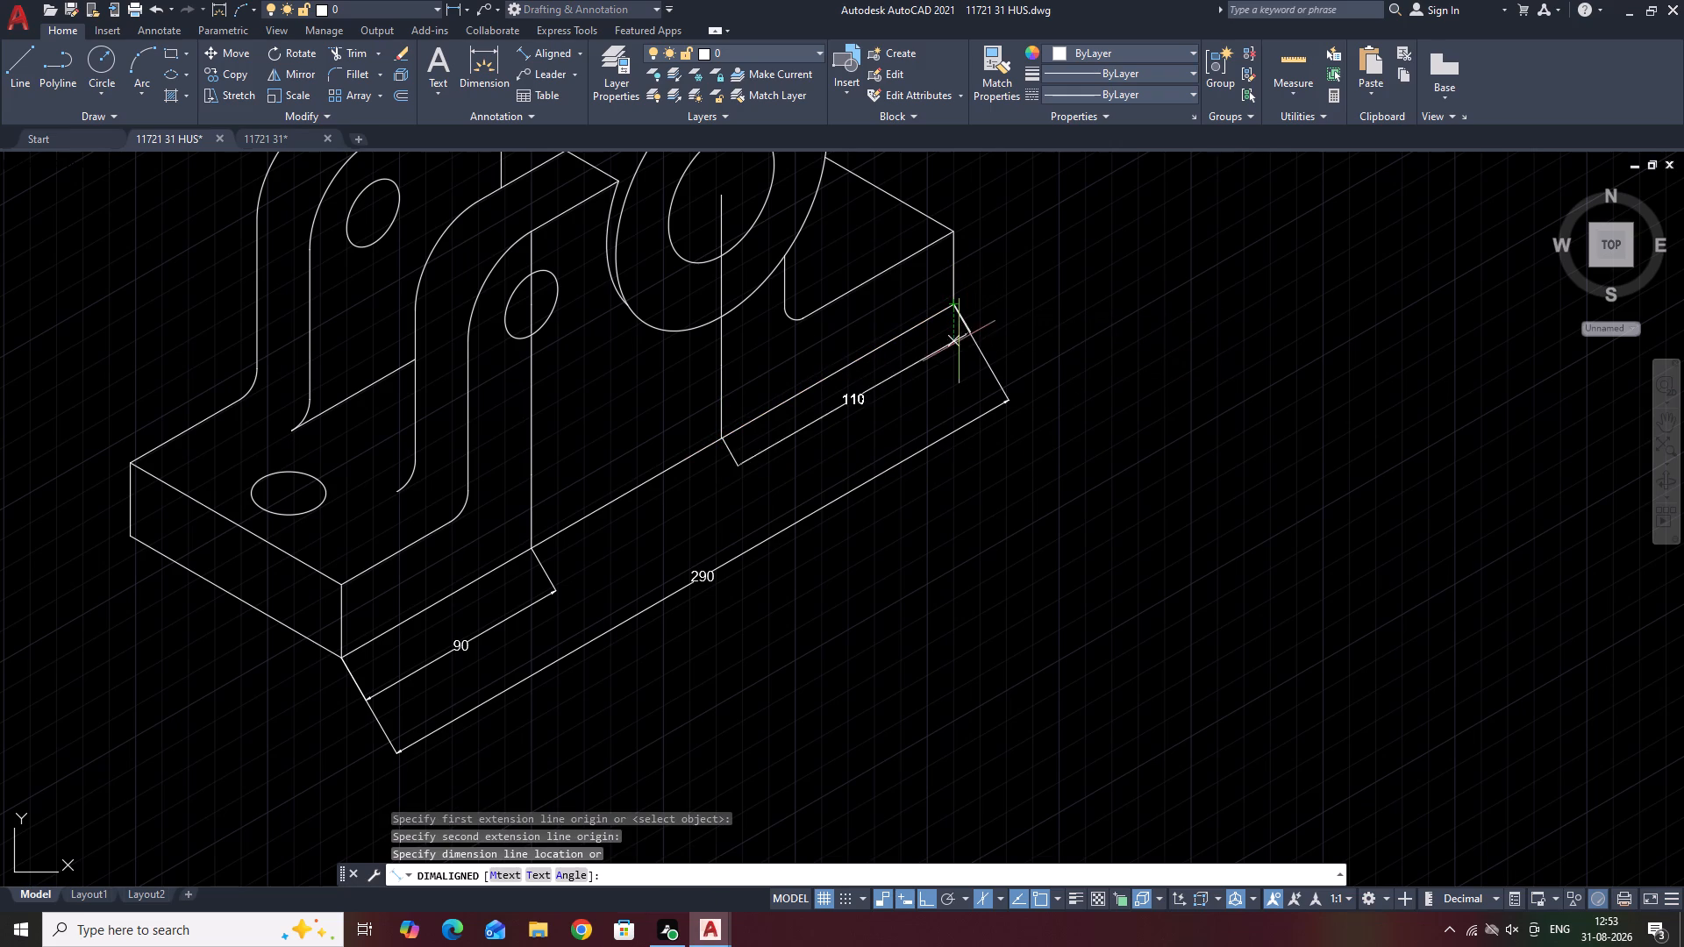
click(960, 361)
Add an aligned dimension to the short bottom edge at the base's near end, showing the base width.
middle_drag(796, 355, 799, 356)
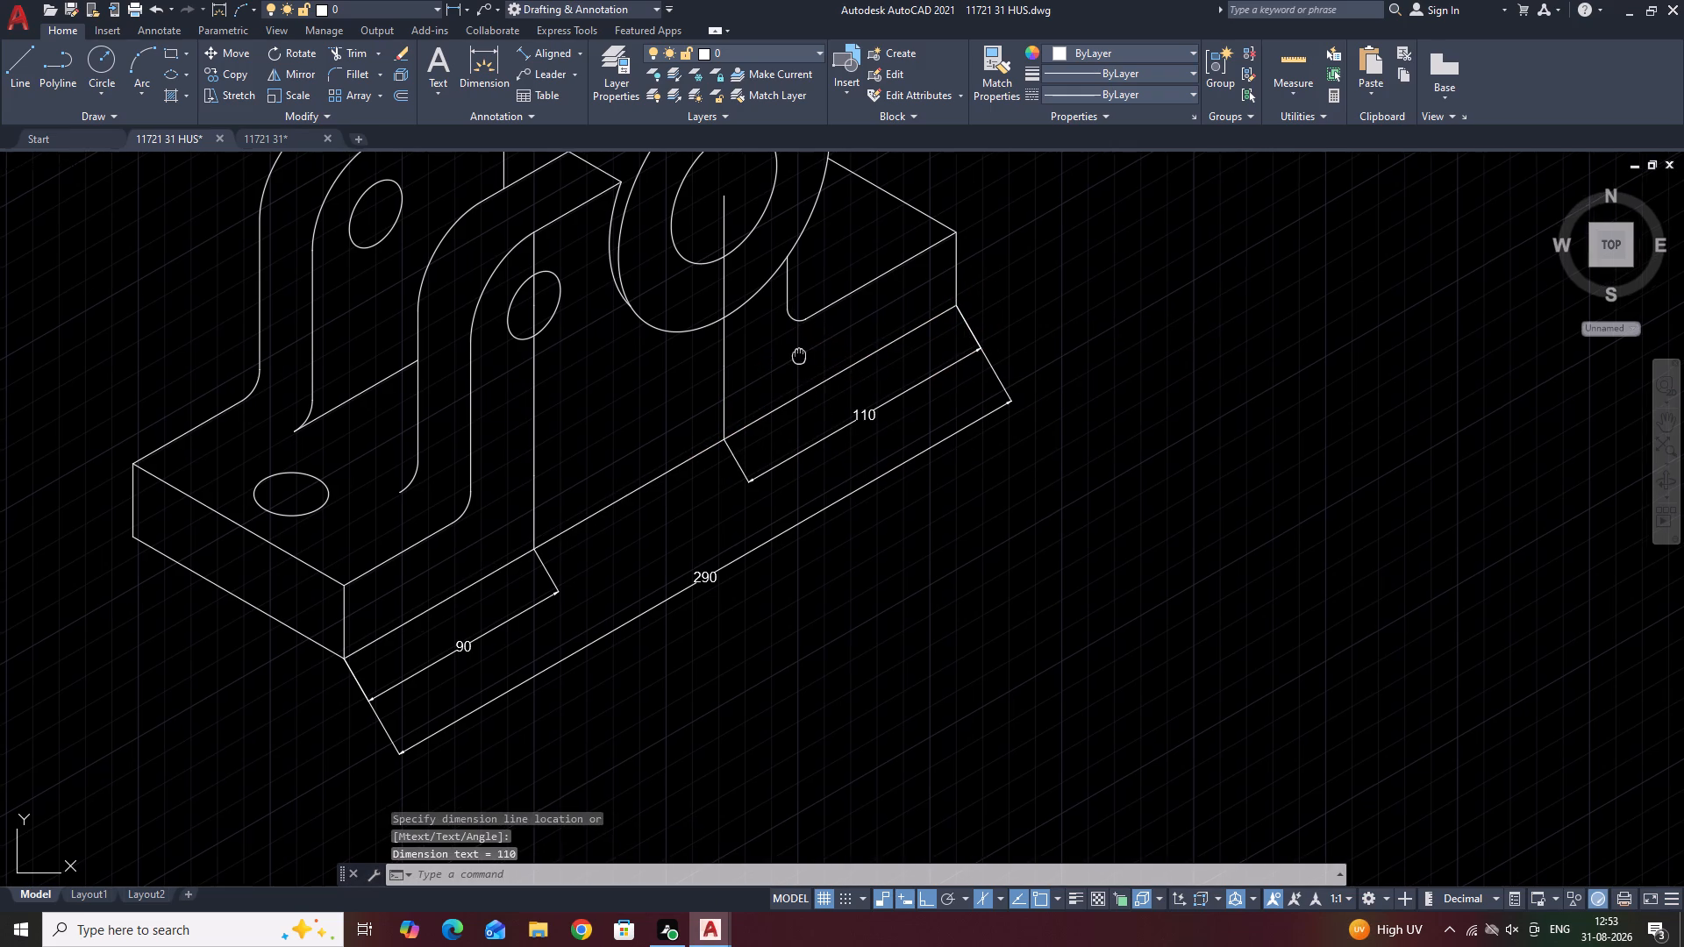
middle_drag(799, 356, 869, 365)
middle_drag(732, 428, 1038, 440)
key(space)
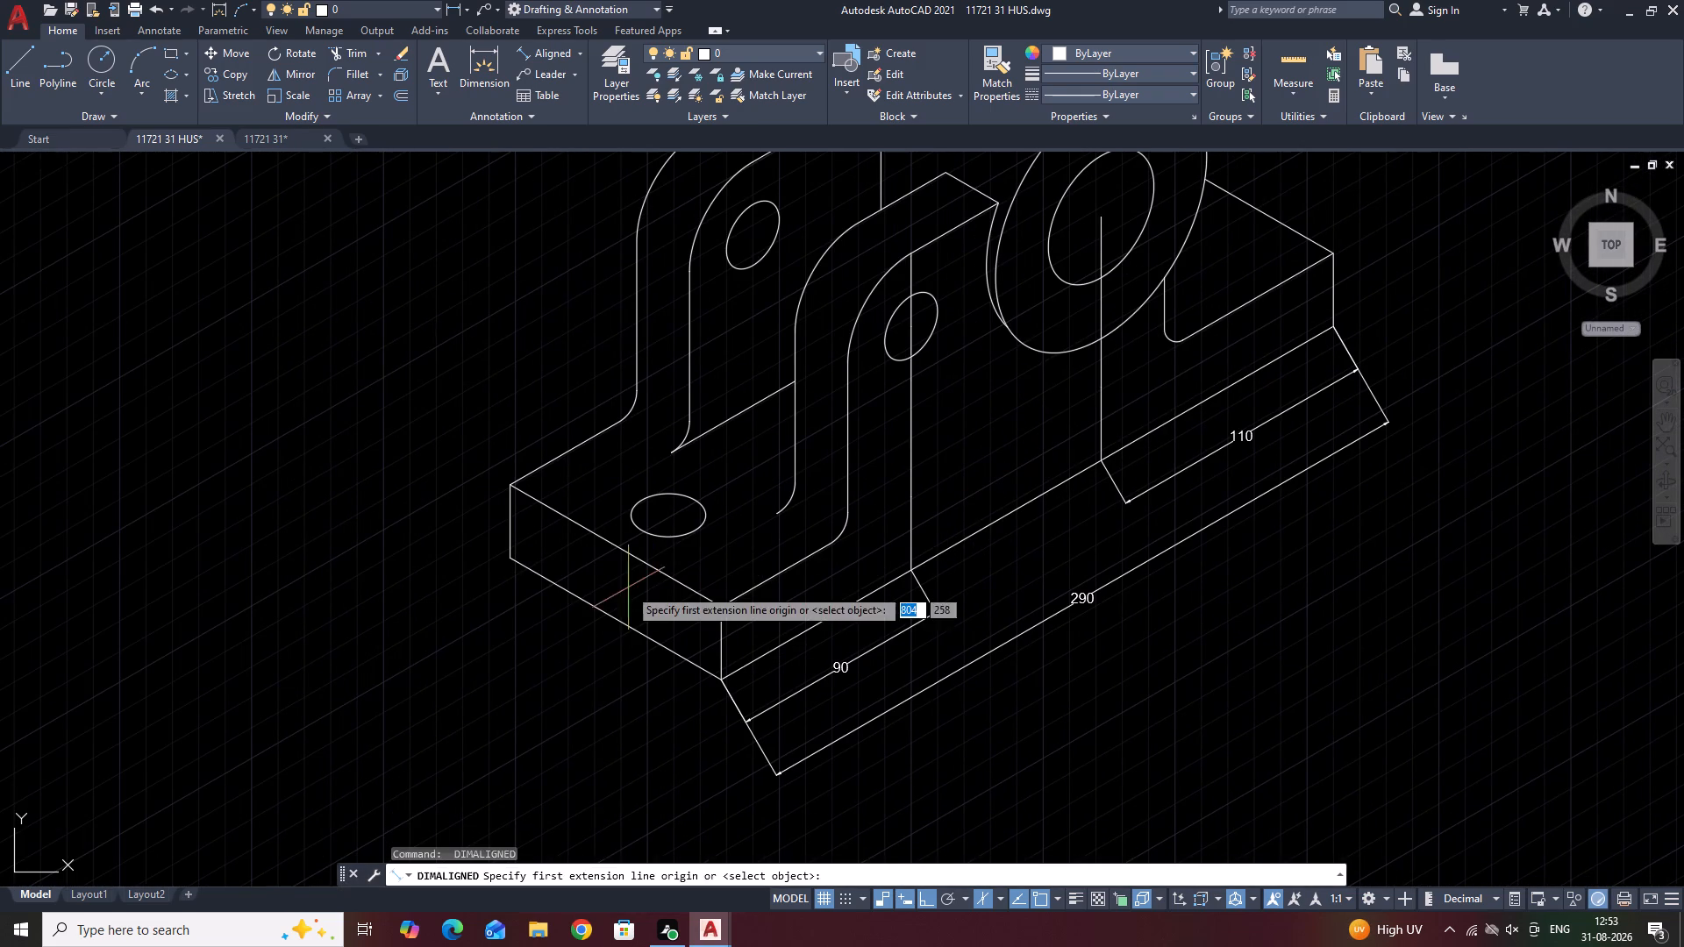
key(space)
click(617, 620)
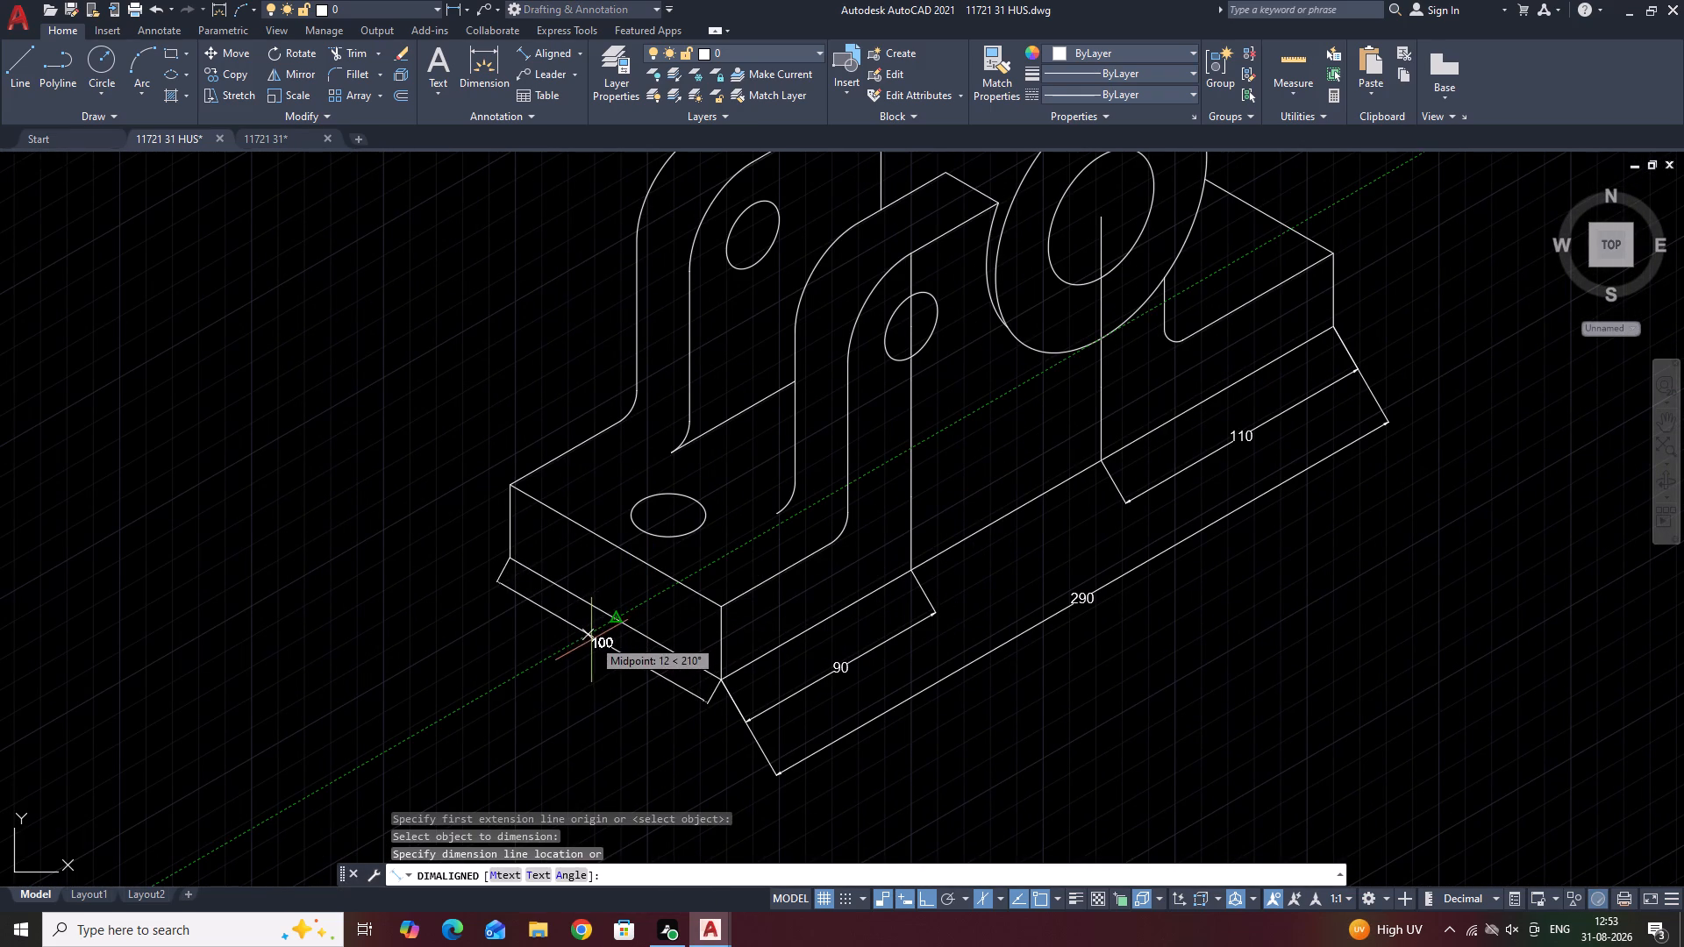
click(574, 650)
Add an aligned dimension to the base's outer vertical edge at its near end, showing the base thickness.
key(space)
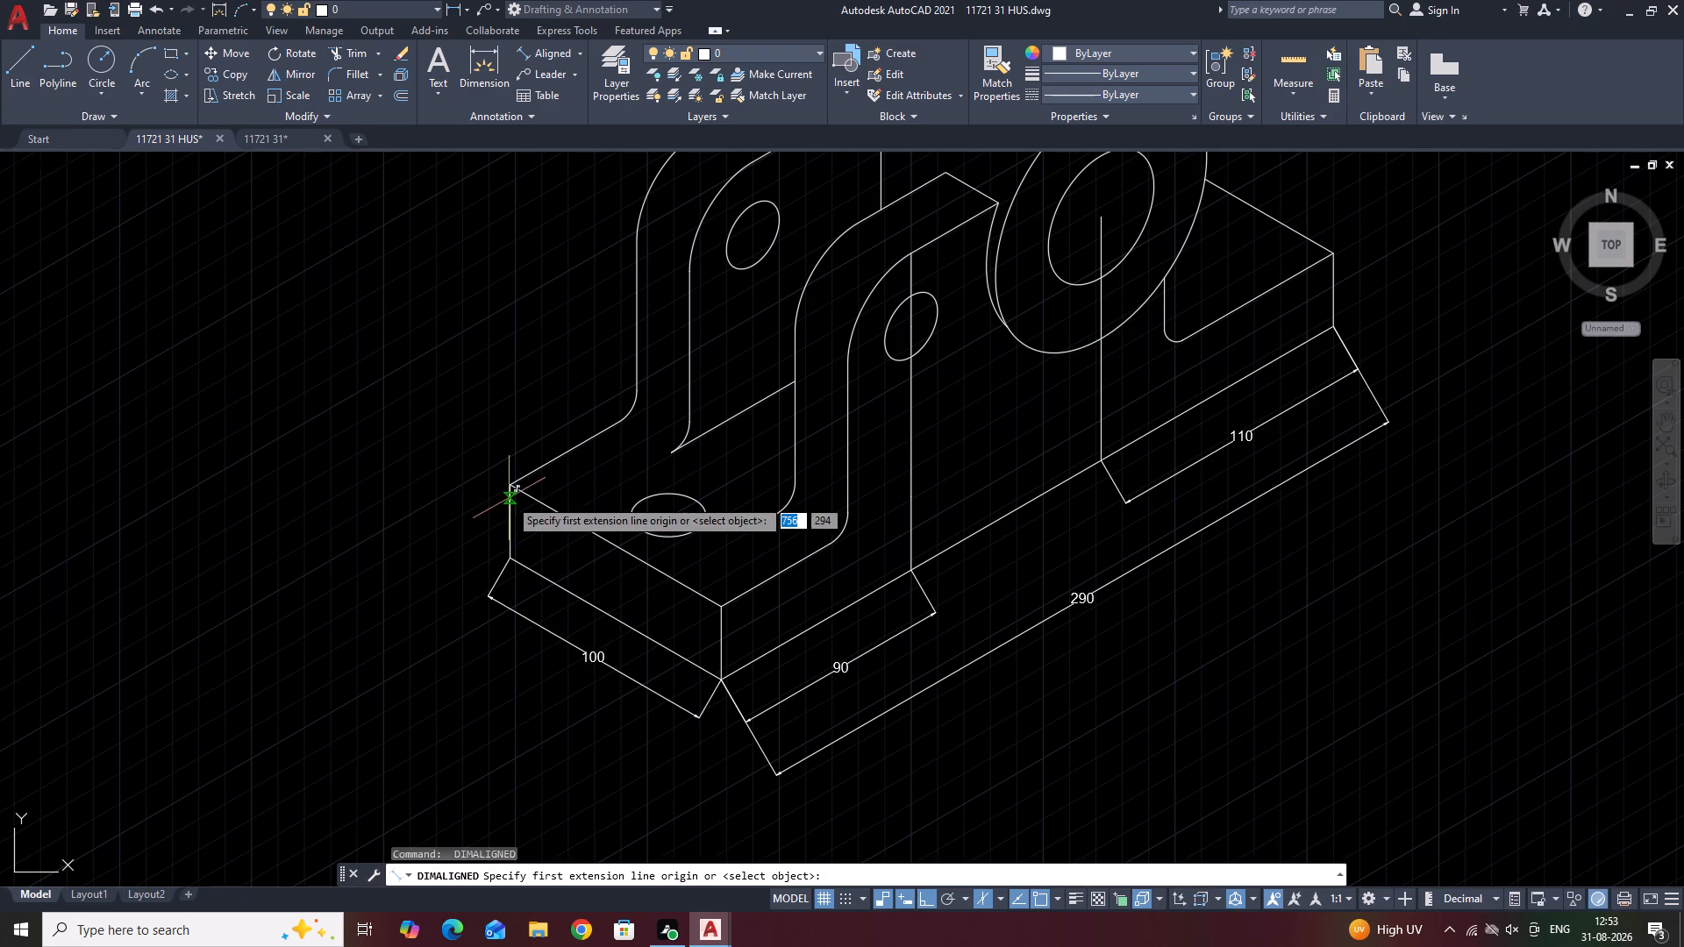
key(space)
click(510, 521)
click(460, 516)
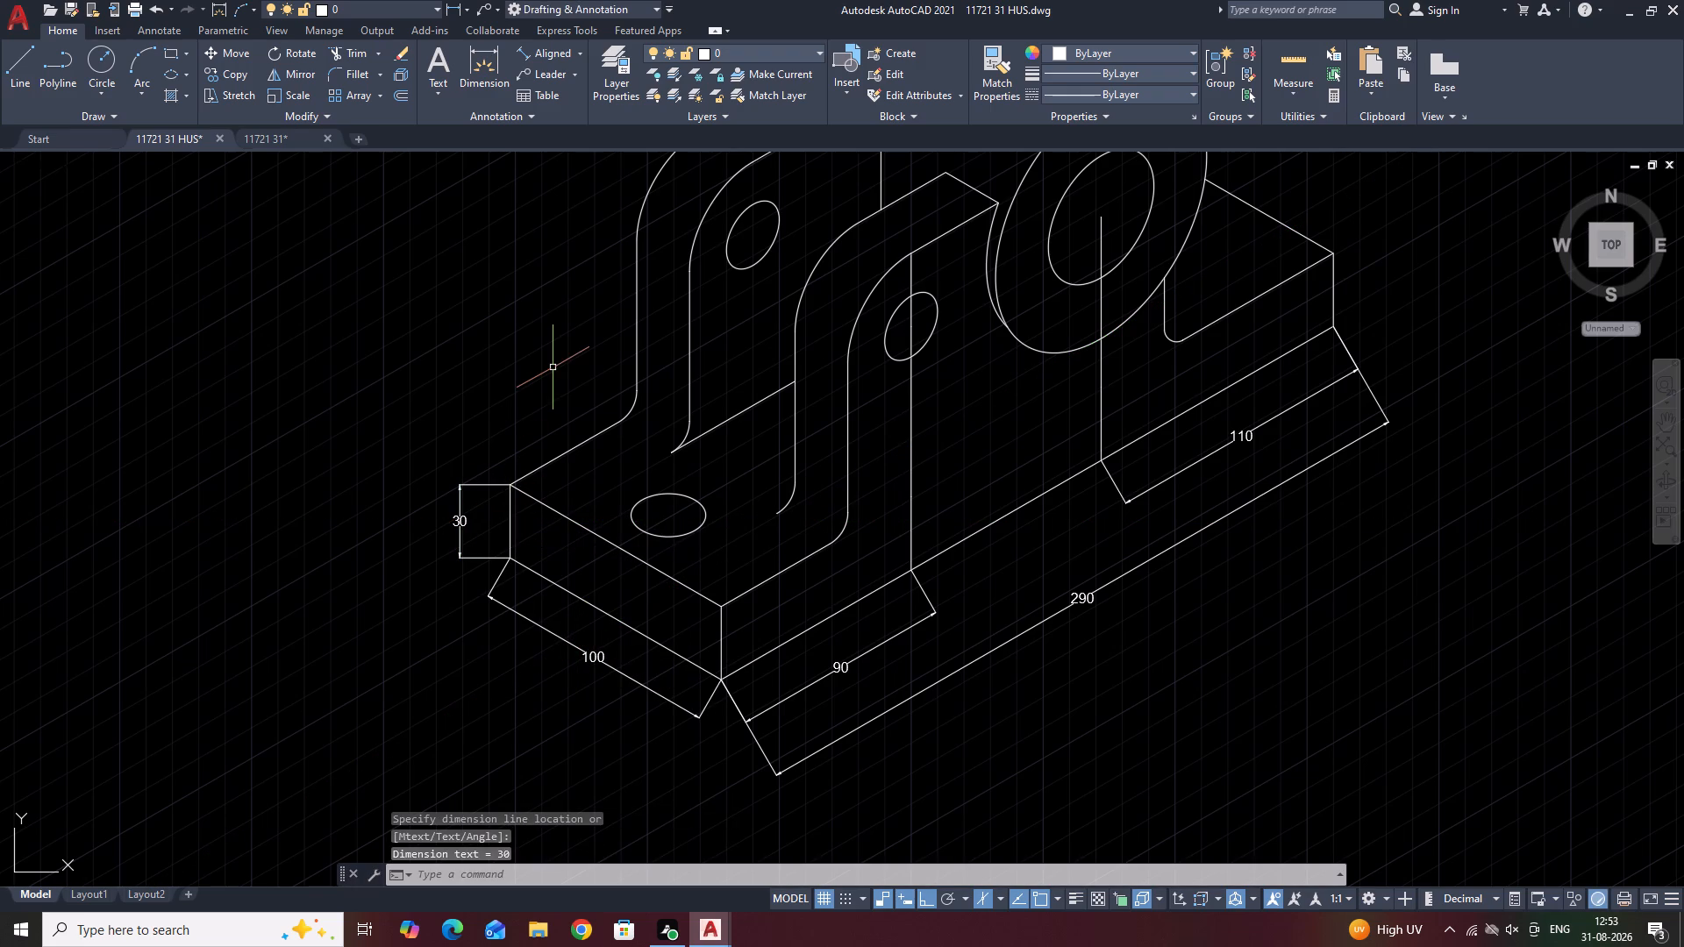
Switch to the left isoplane and add an aligned dimension across the rear lug's top face for its thickness.
middle_drag(555, 367, 341, 616)
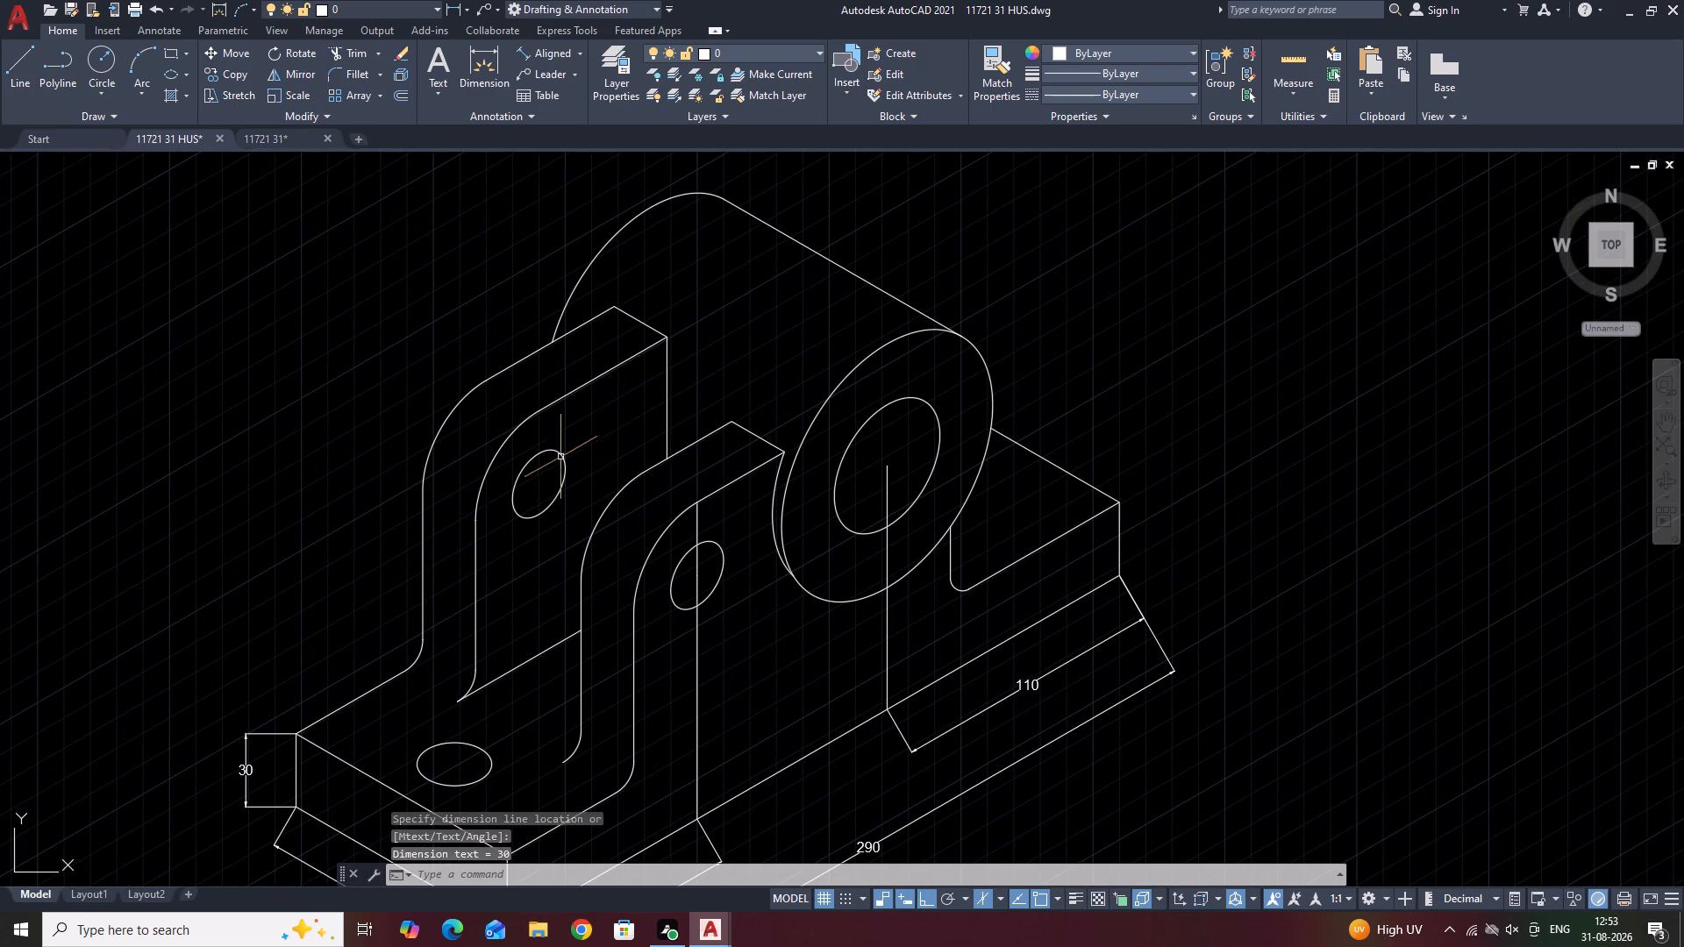
key(space)
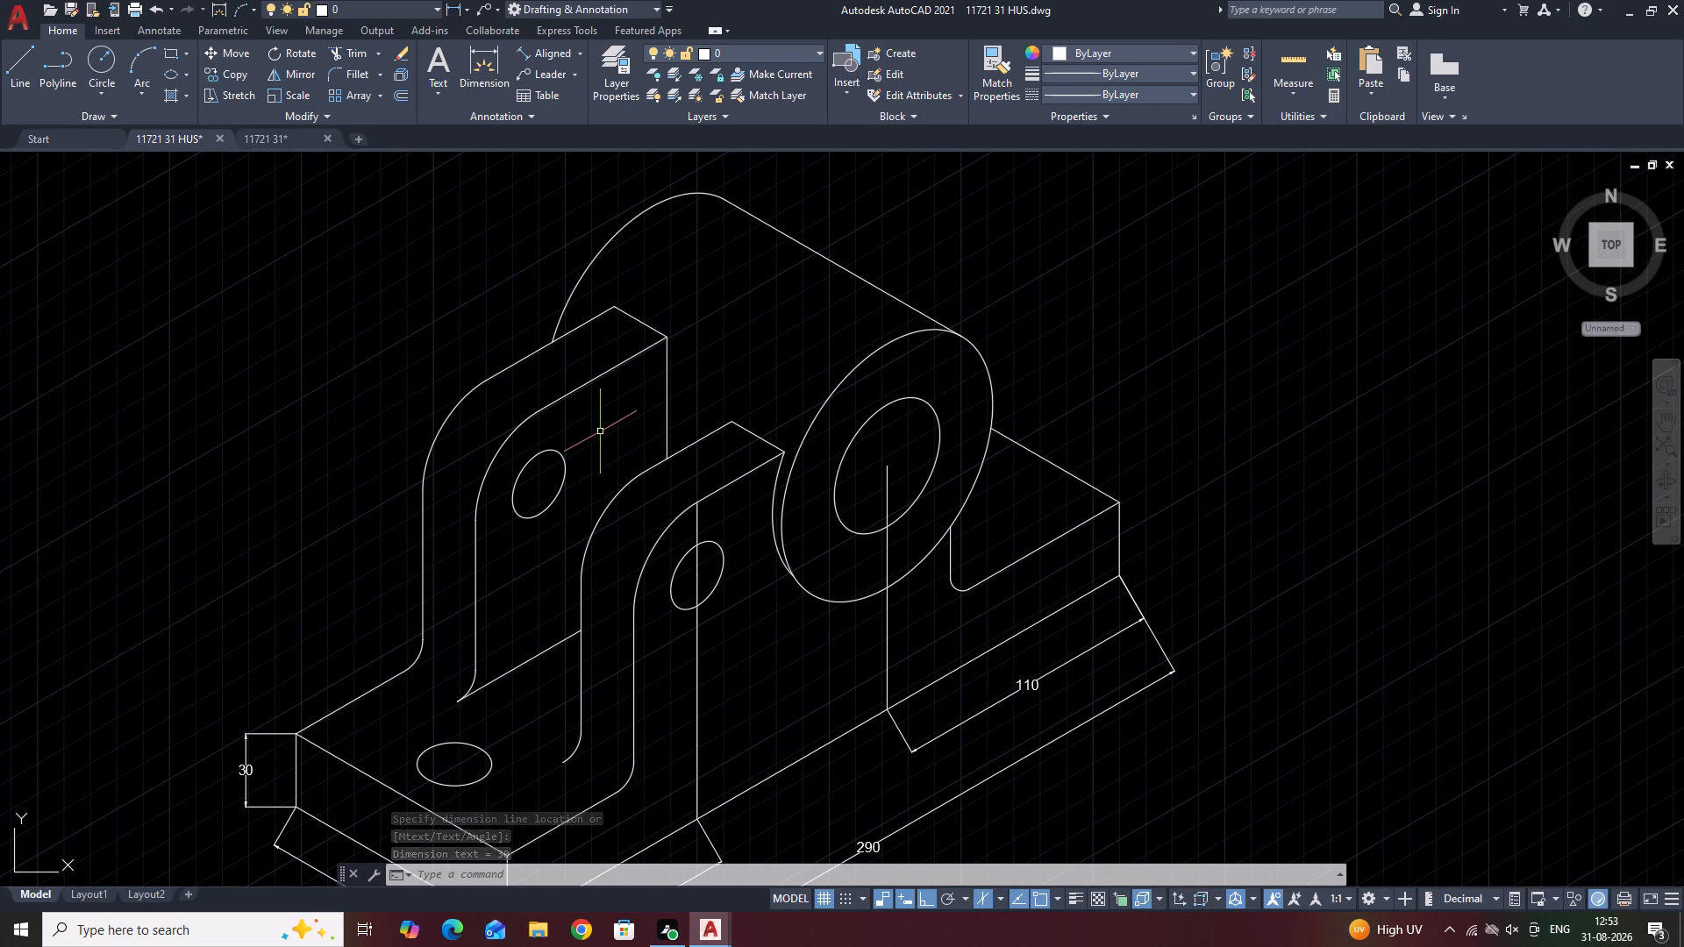
click(552, 345)
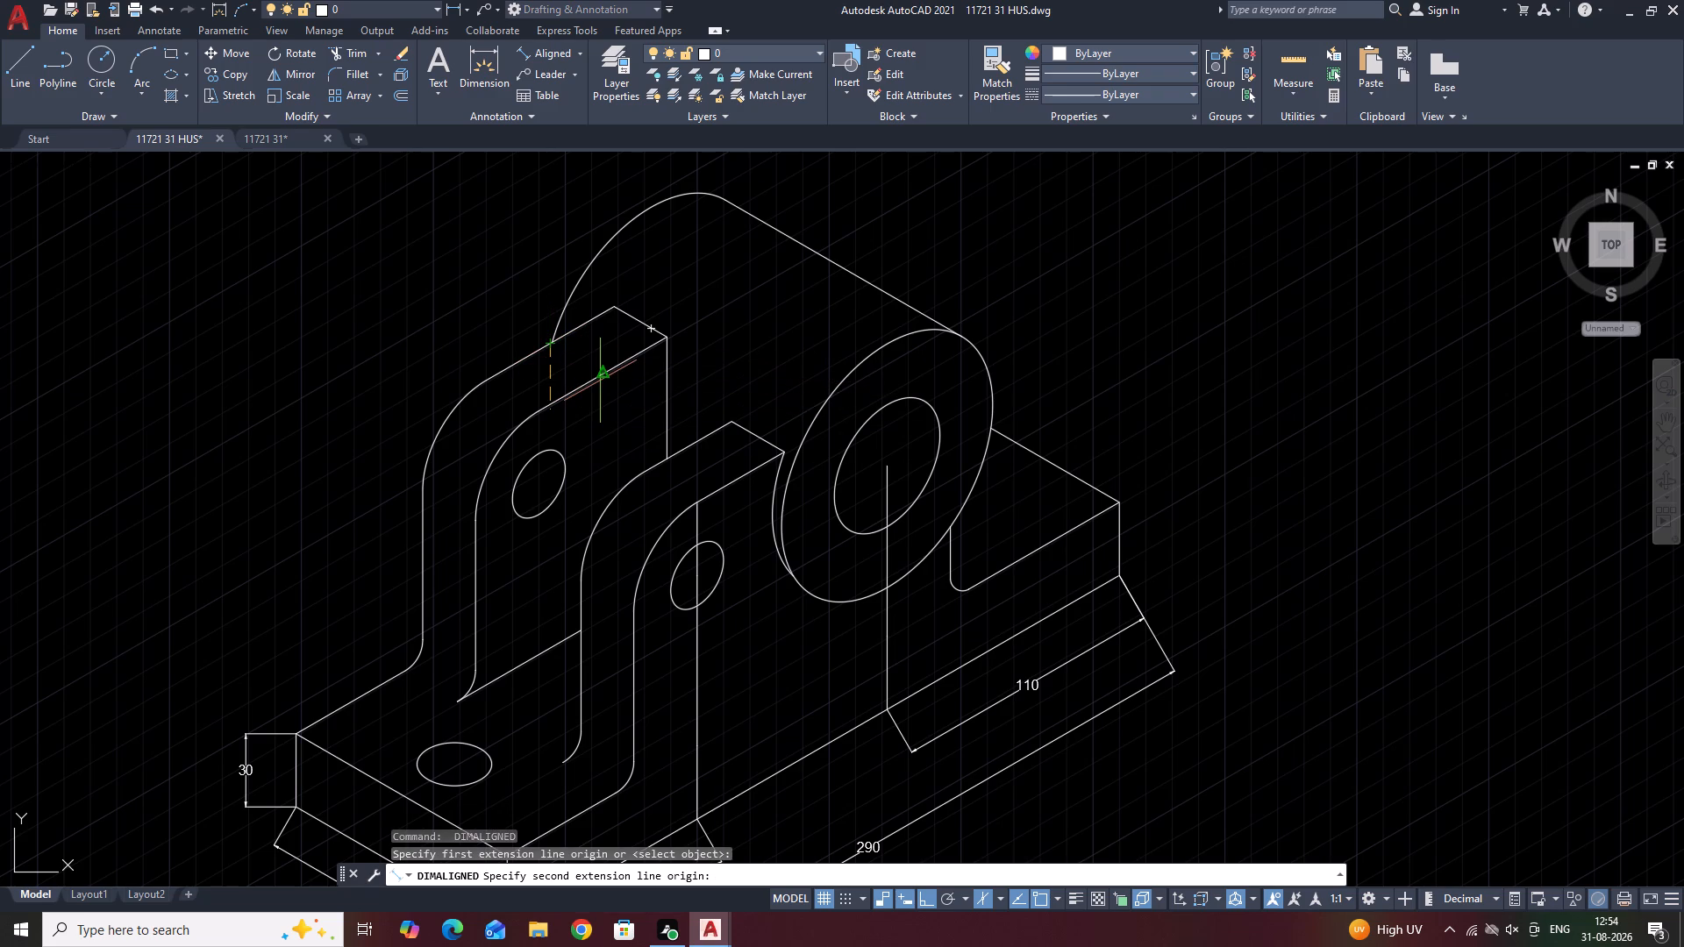
key(F5)
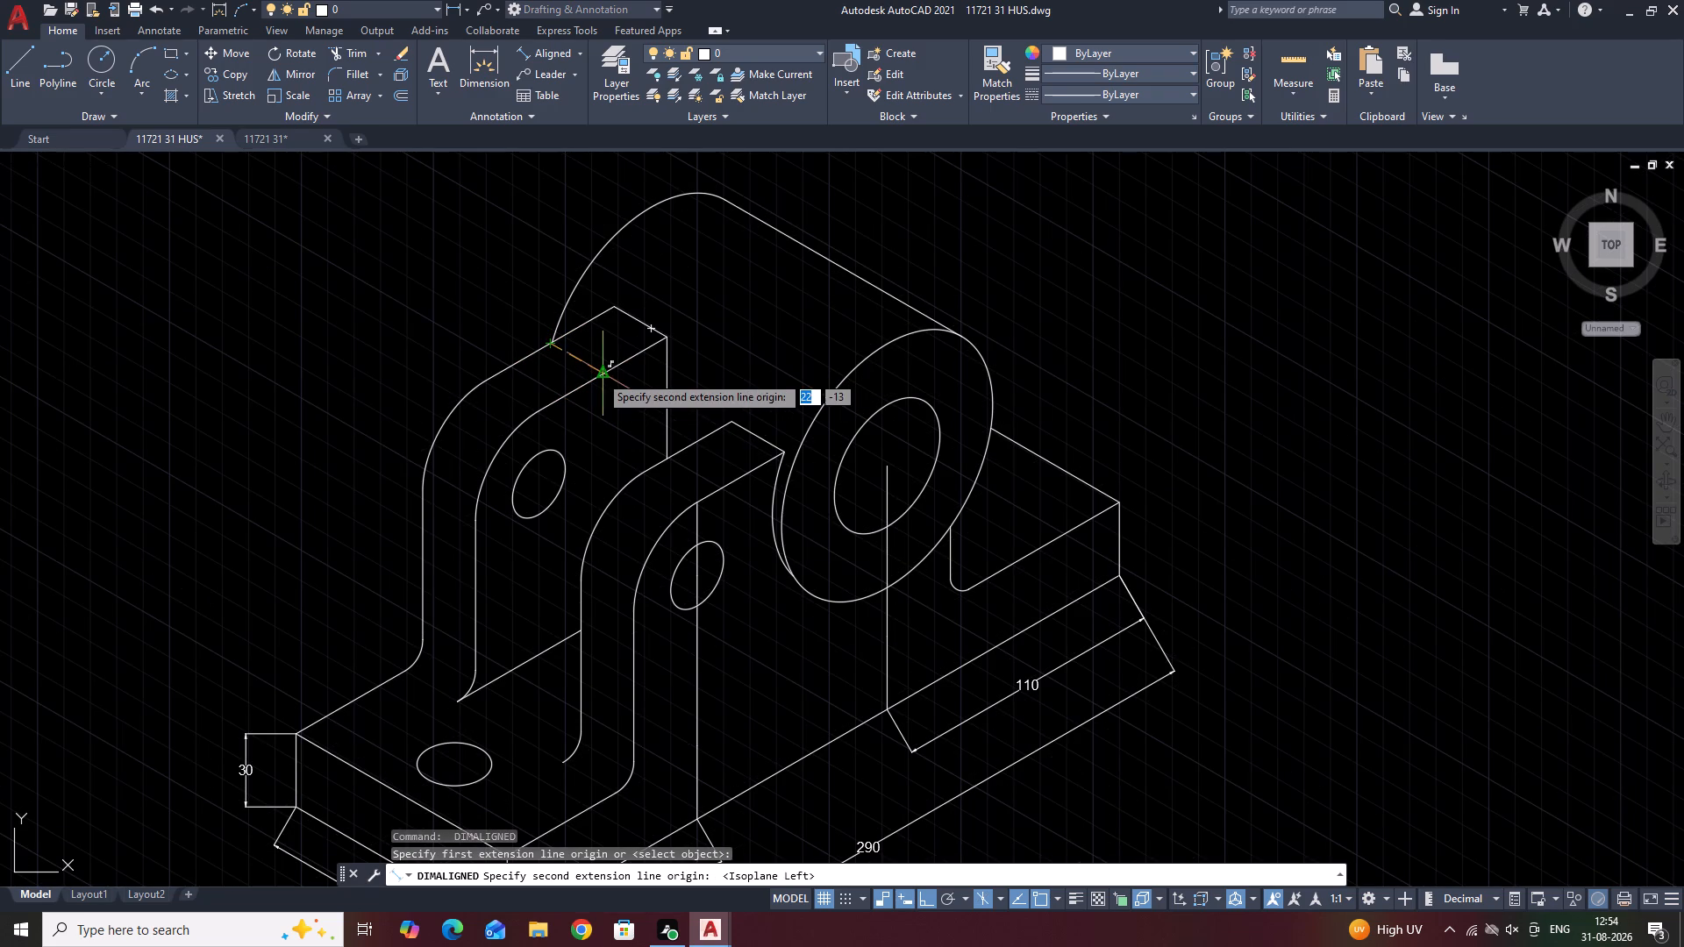
click(599, 374)
key(space)
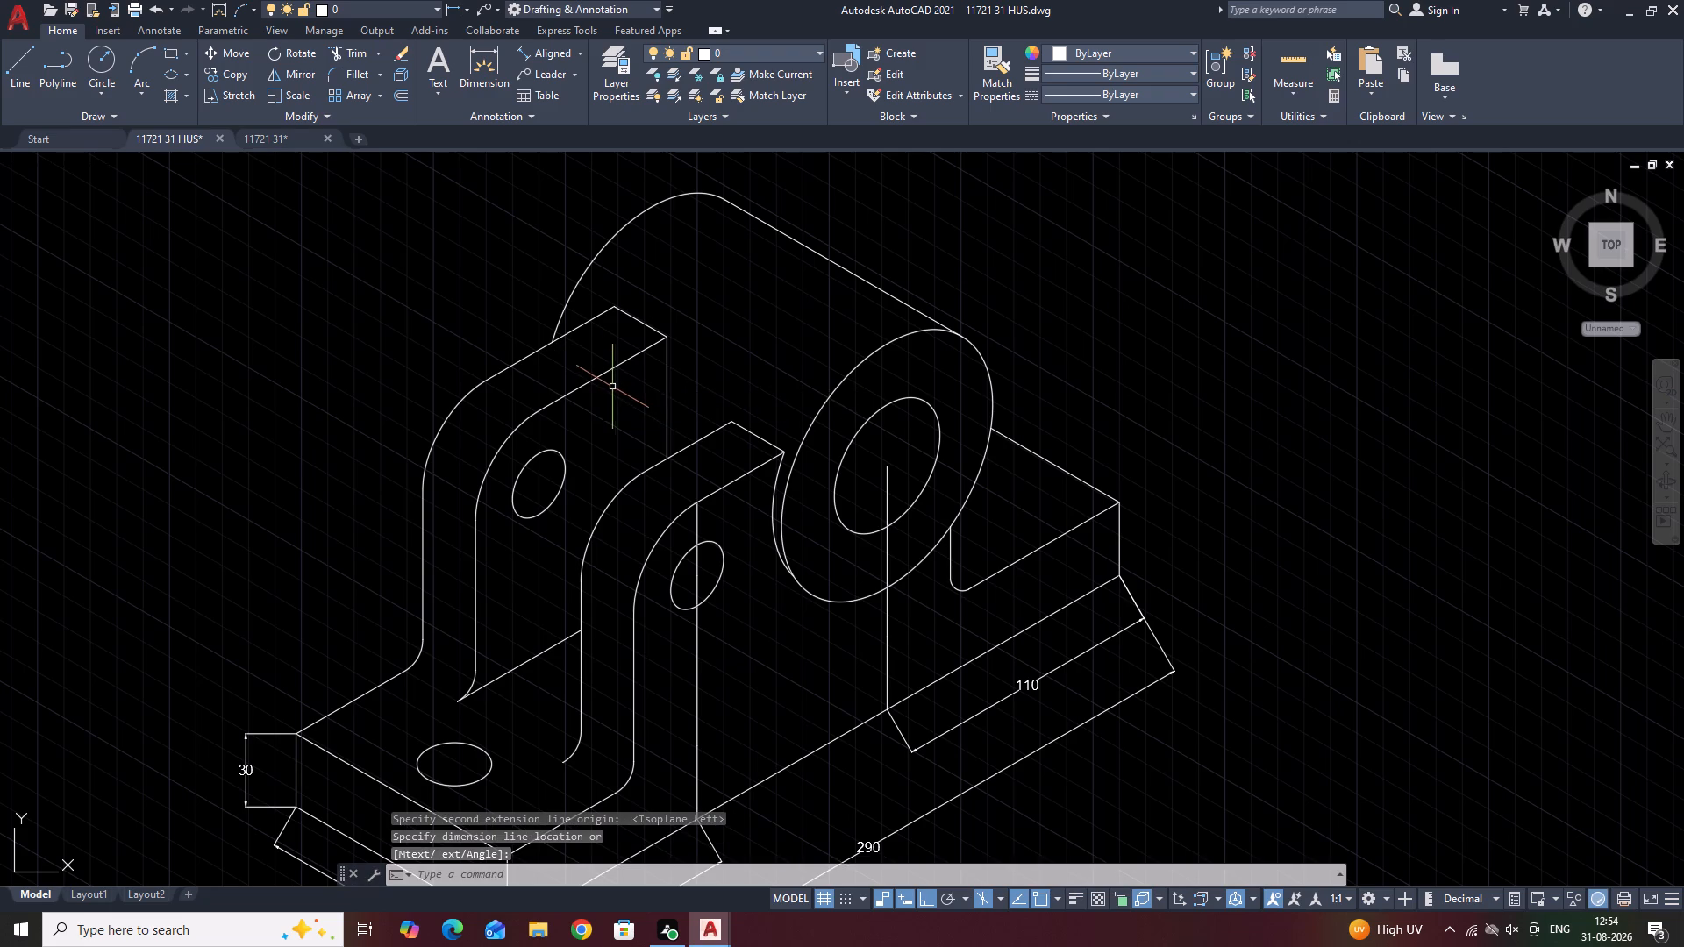
key(space)
click(553, 345)
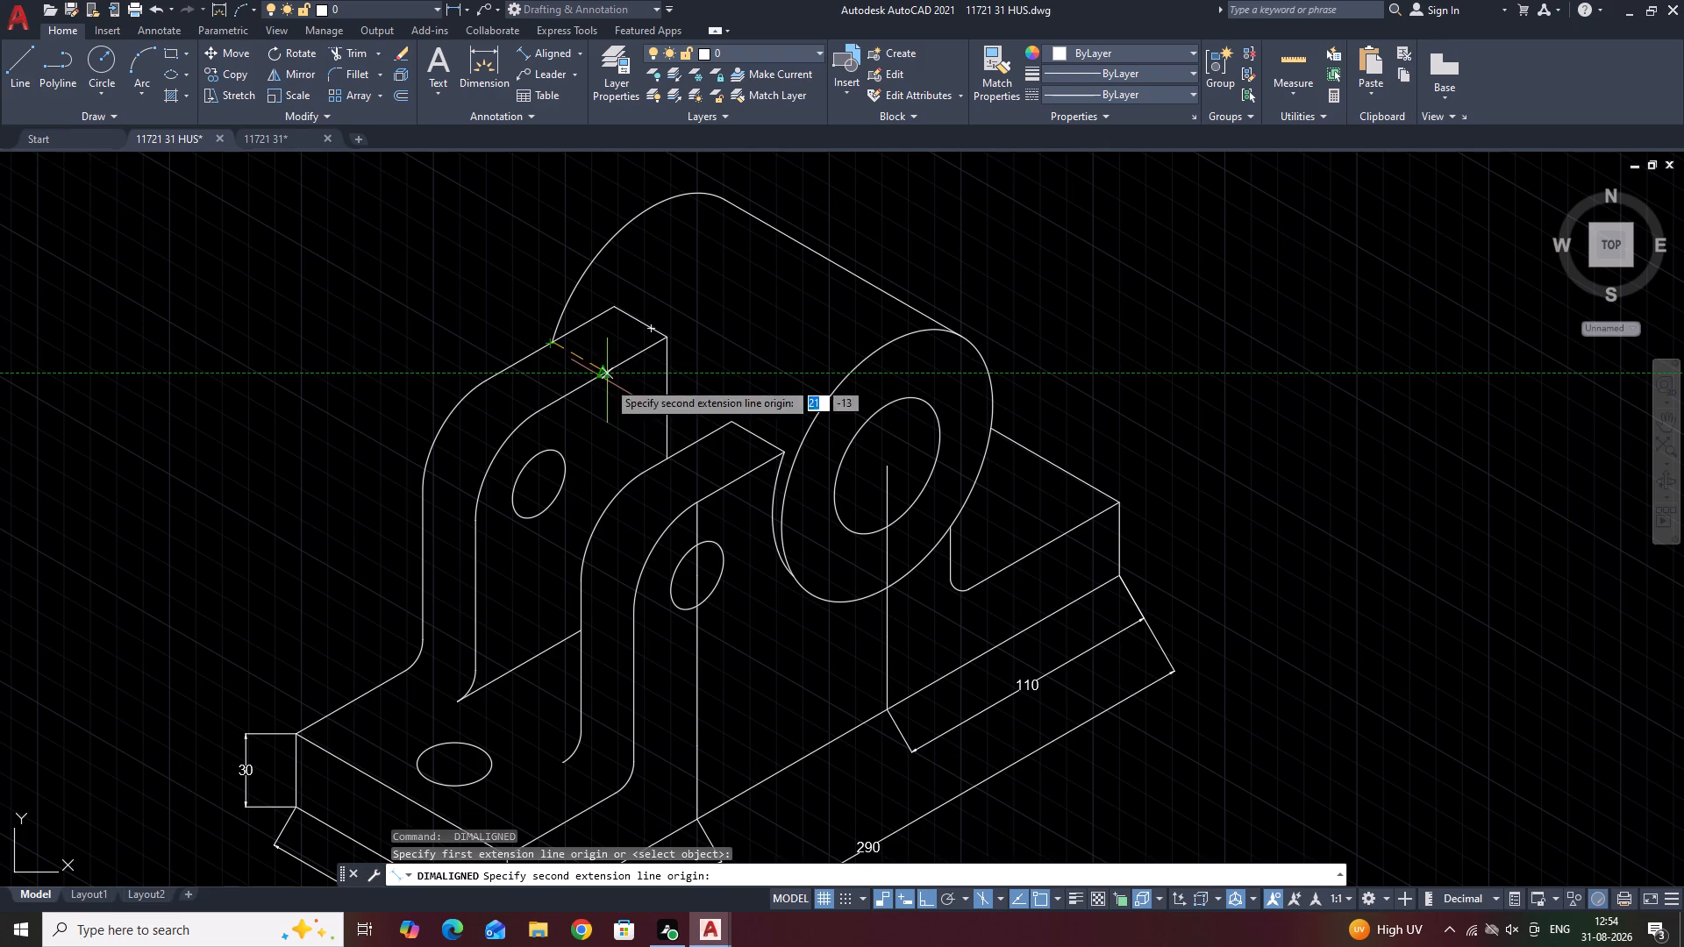
click(601, 377)
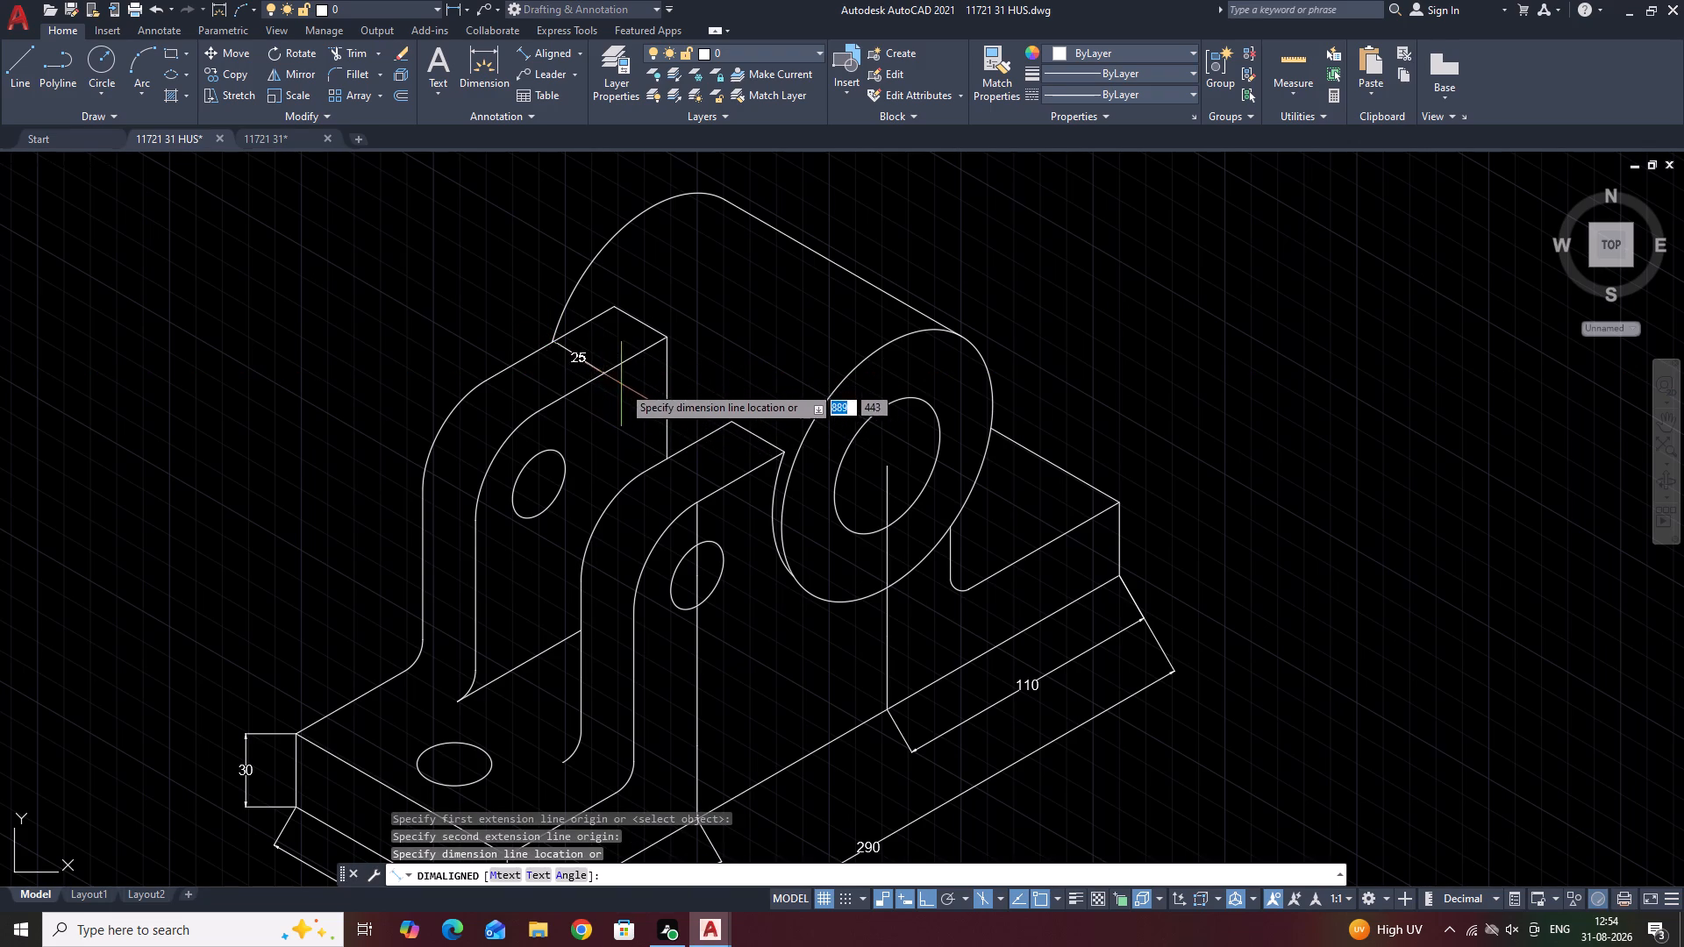
click(604, 371)
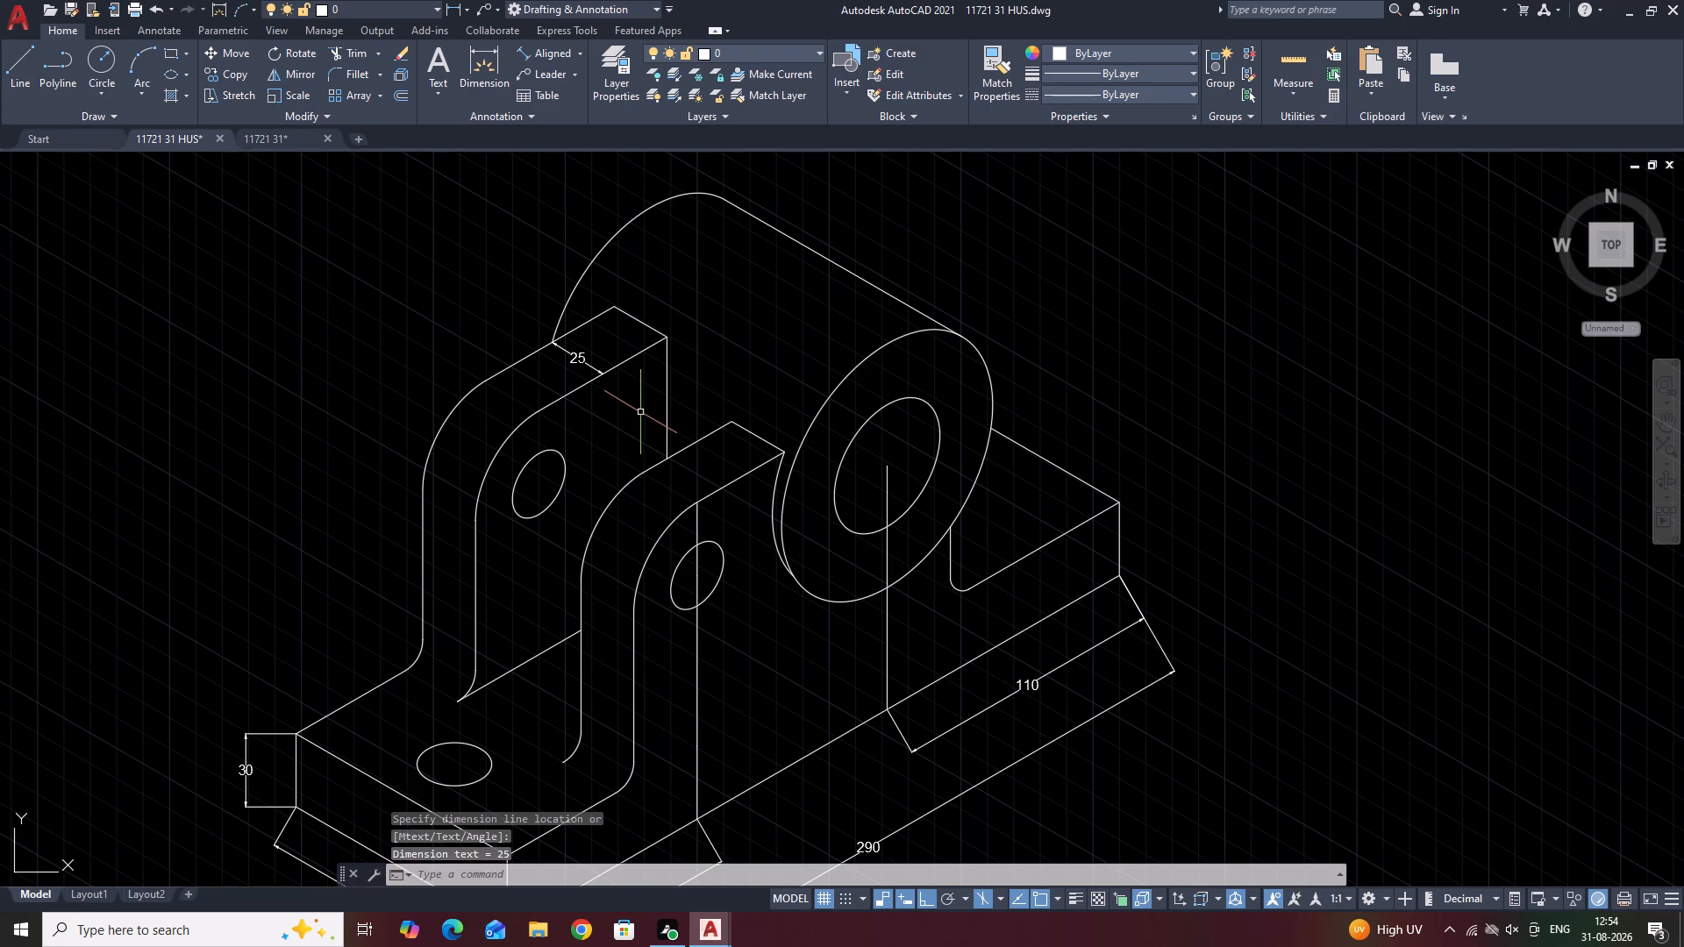
Add an aligned dimension for the gap between the two lugs' top edges, in line with the rear lug's thickness dimension.
key(space)
click(598, 374)
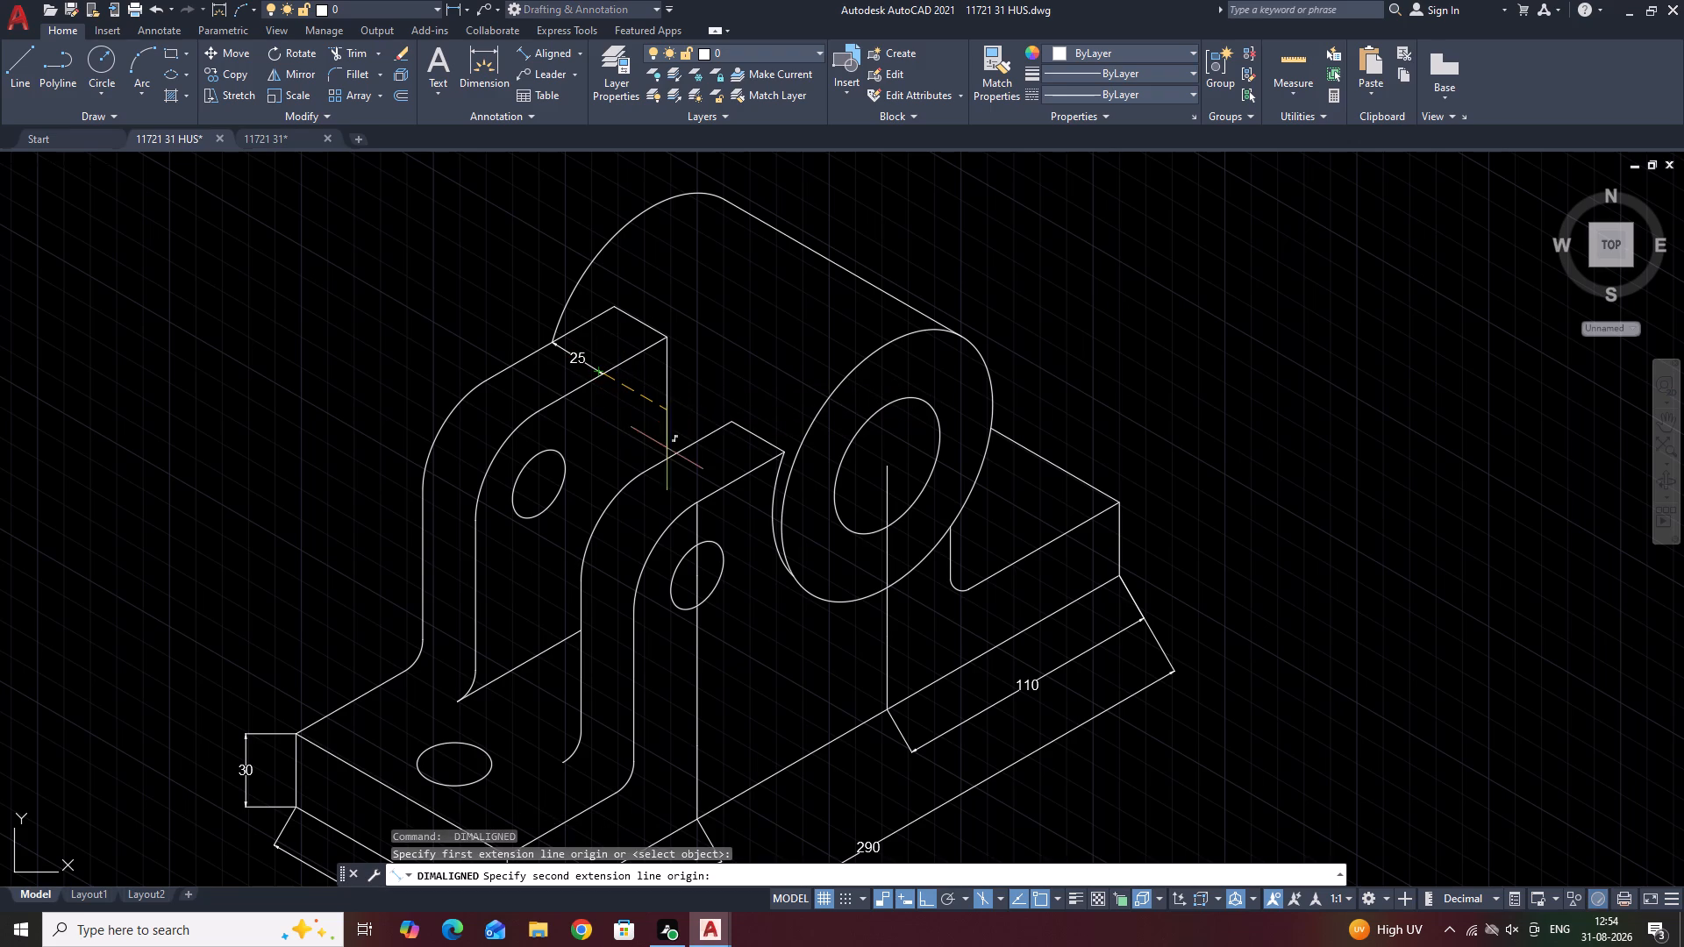
click(710, 435)
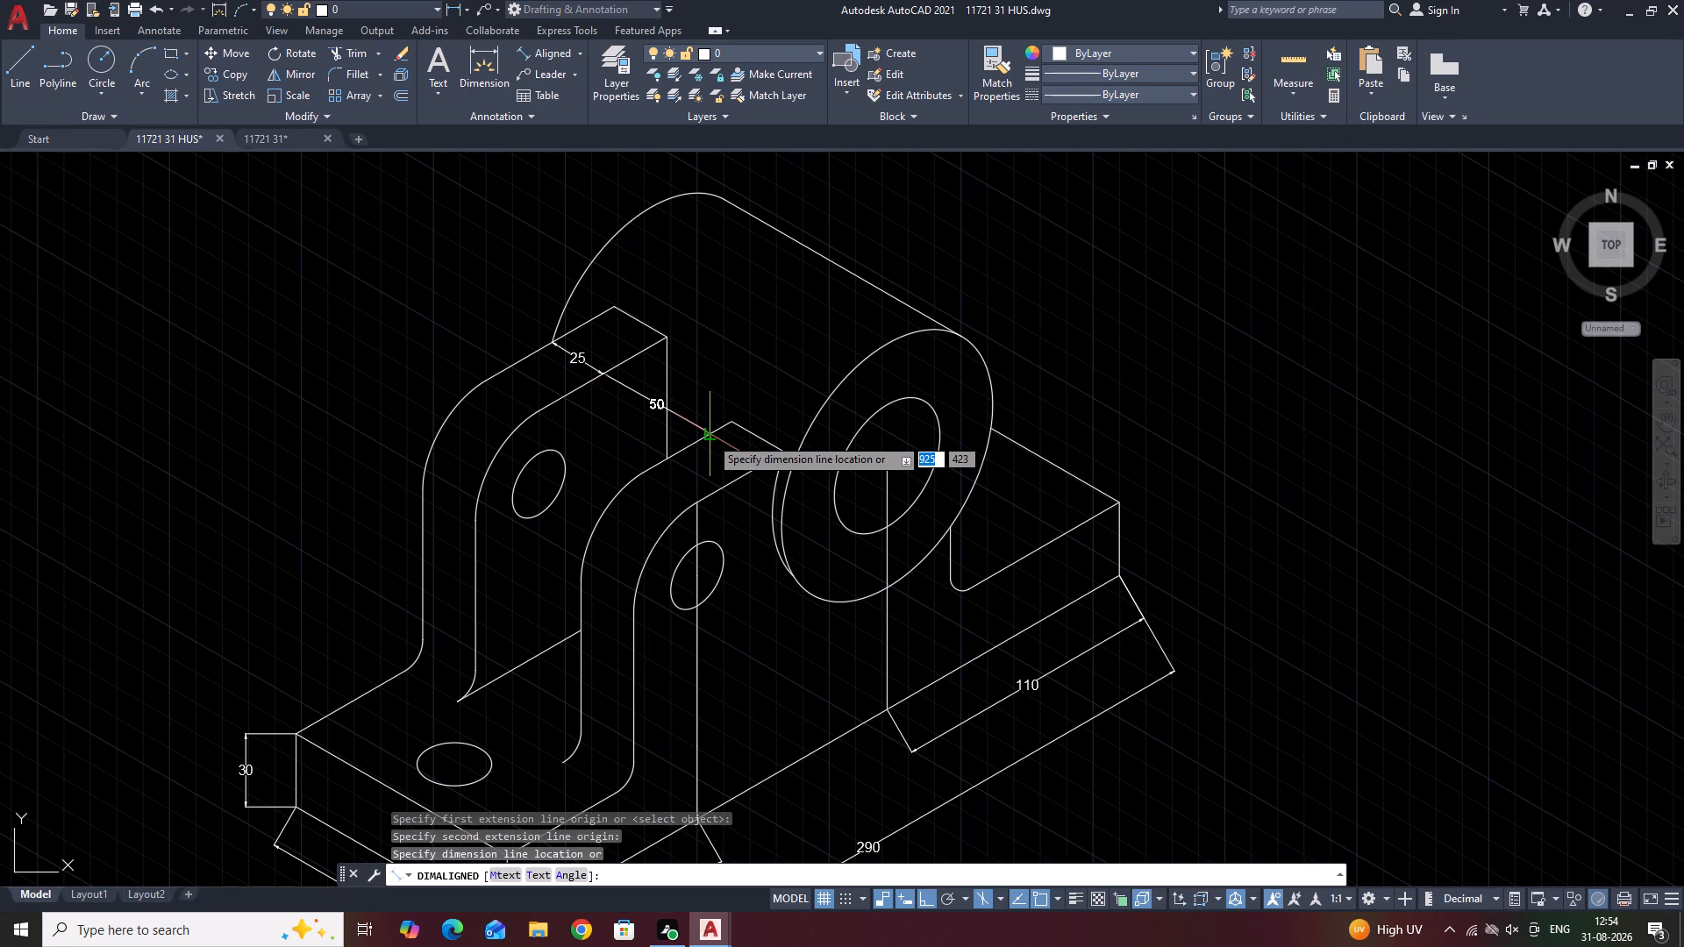
scroll(705, 440, up, 1)
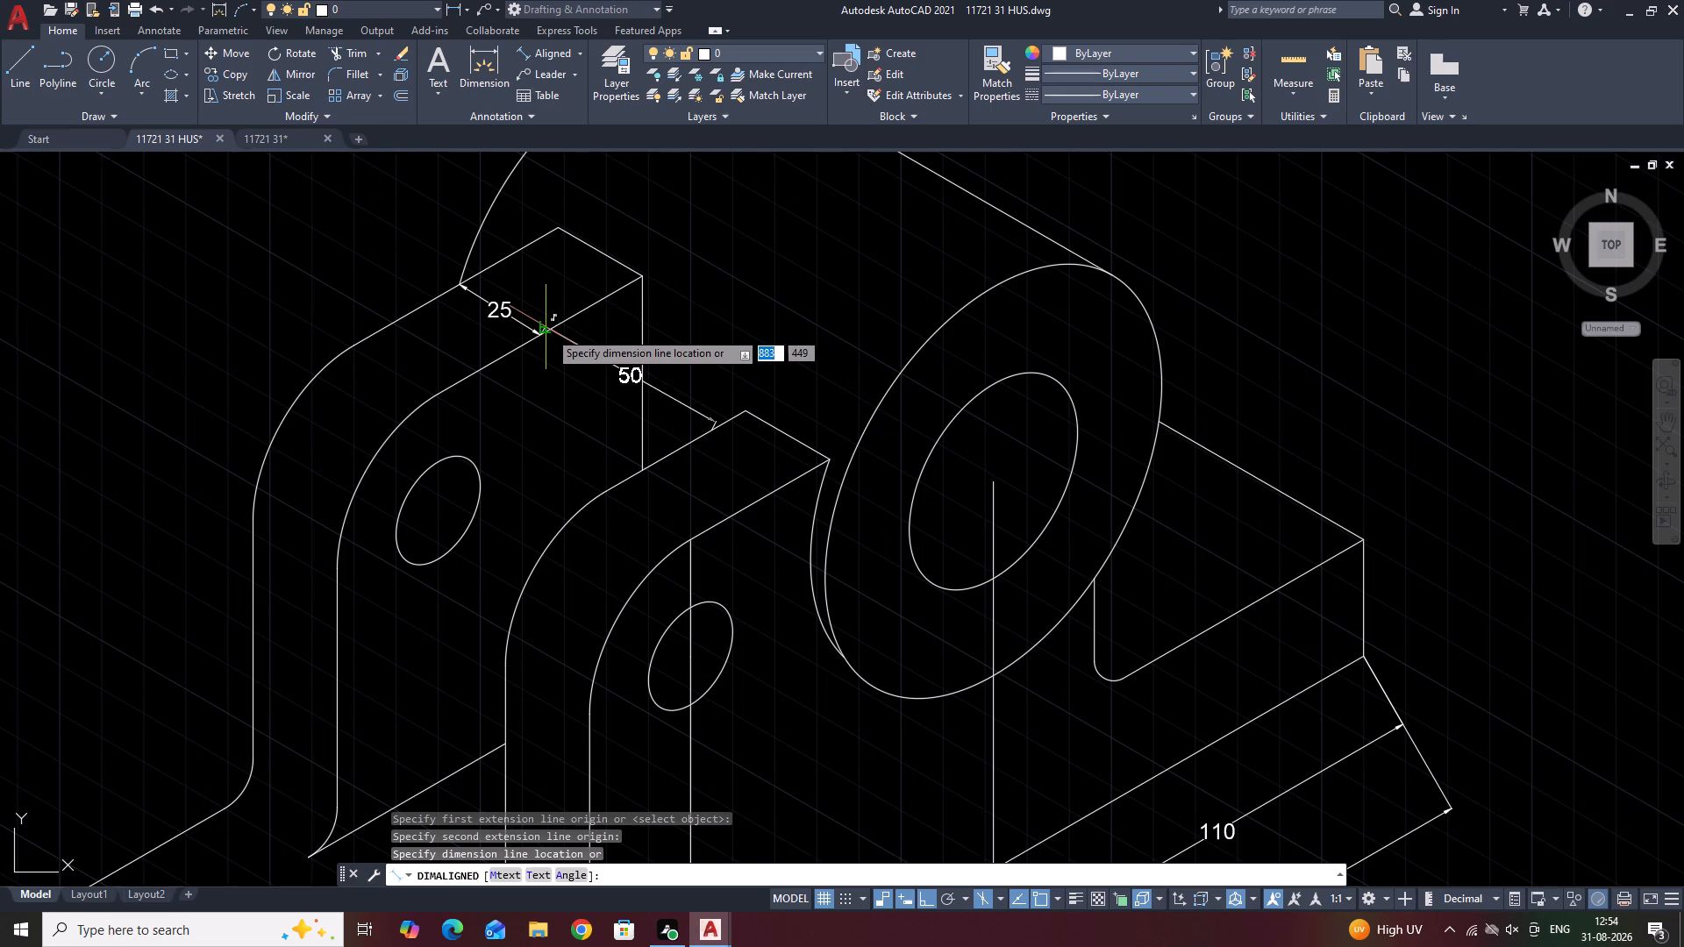
scroll(544, 338, up, 2)
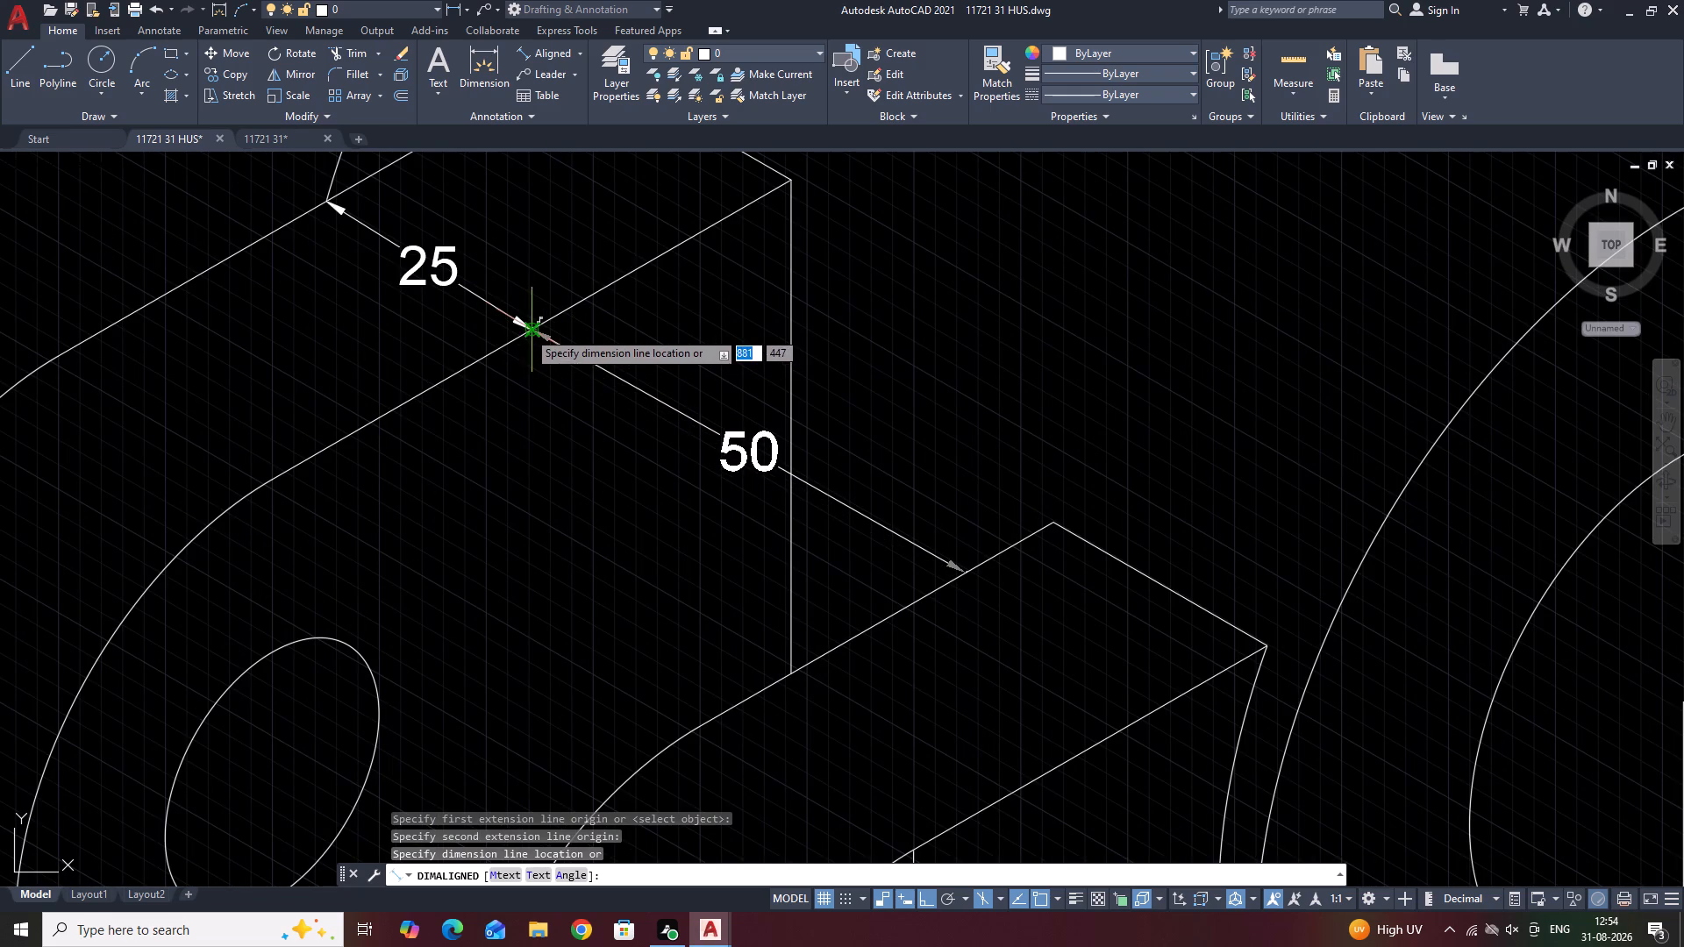
click(527, 331)
Add an aligned dimension for the short offset between the front lug's top outer corner and the boss's front face.
scroll(866, 507, down, 2)
middle_drag(923, 573, 846, 517)
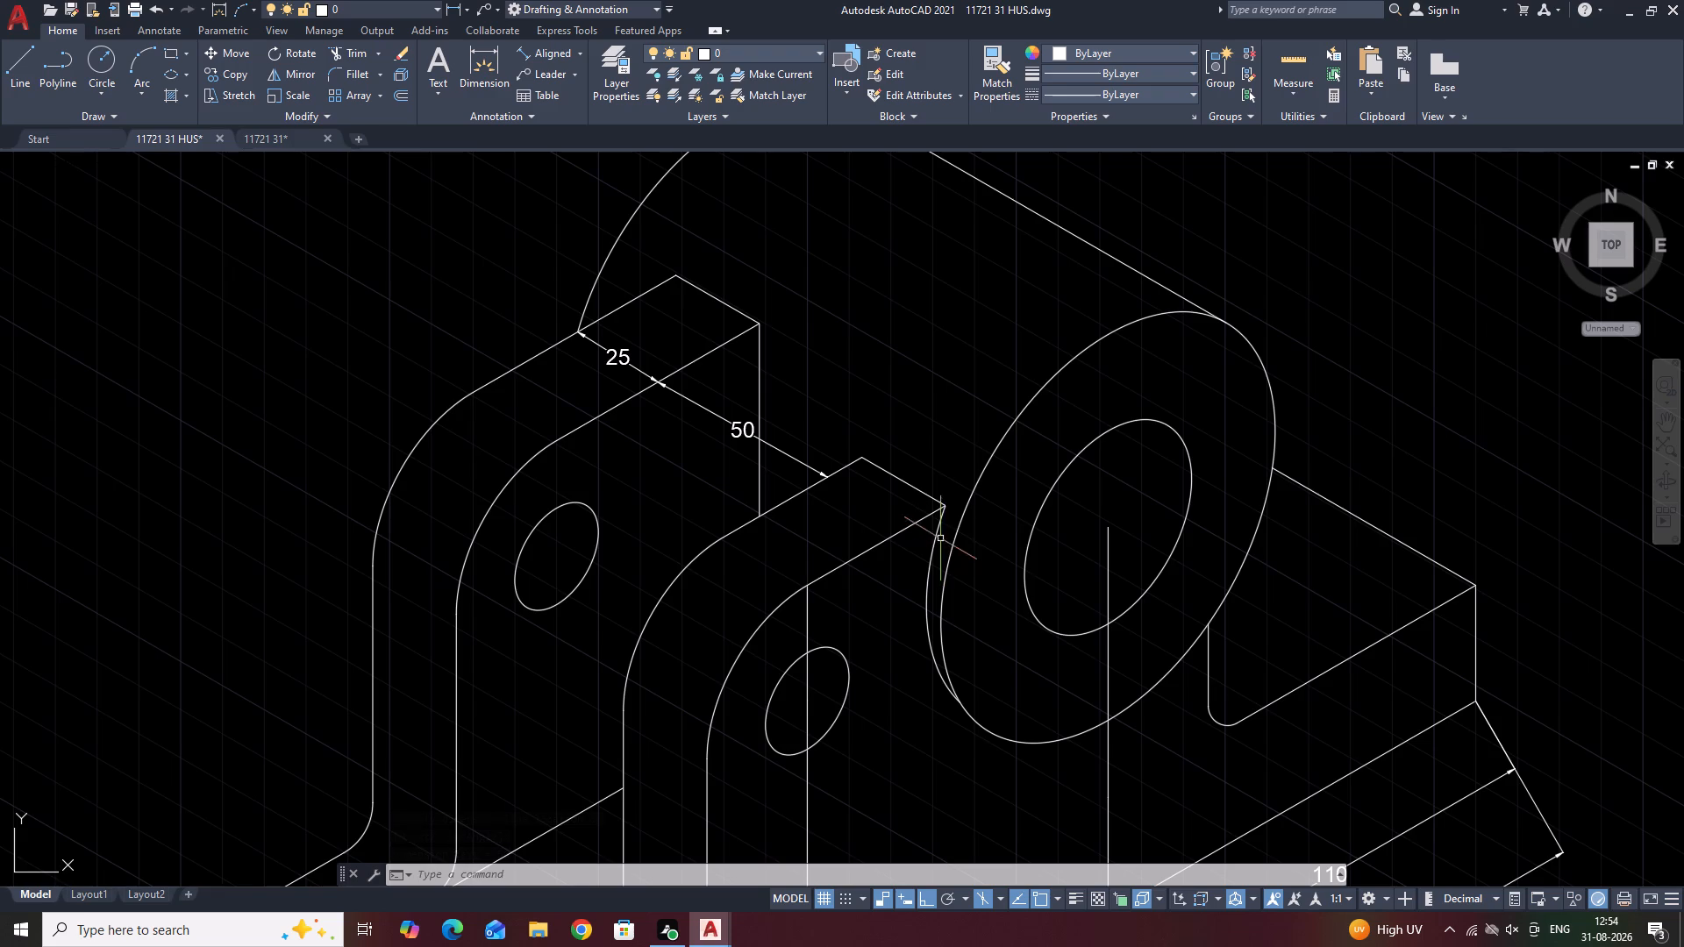
scroll(945, 516, up, 1)
key(space)
click(941, 501)
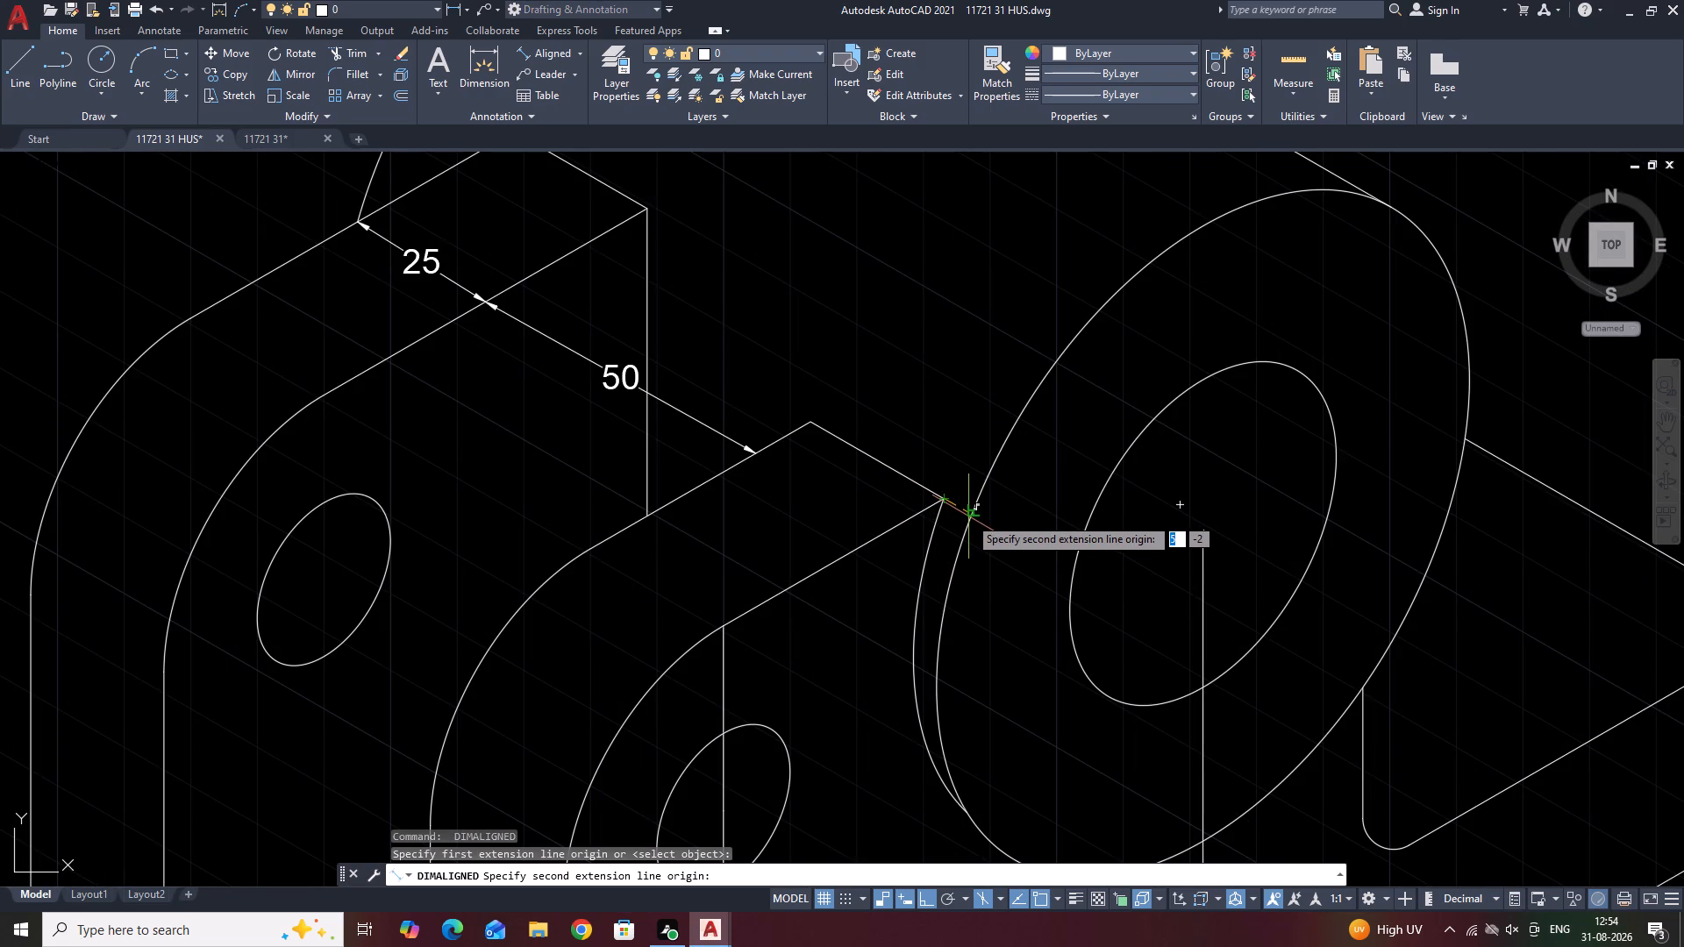
click(967, 513)
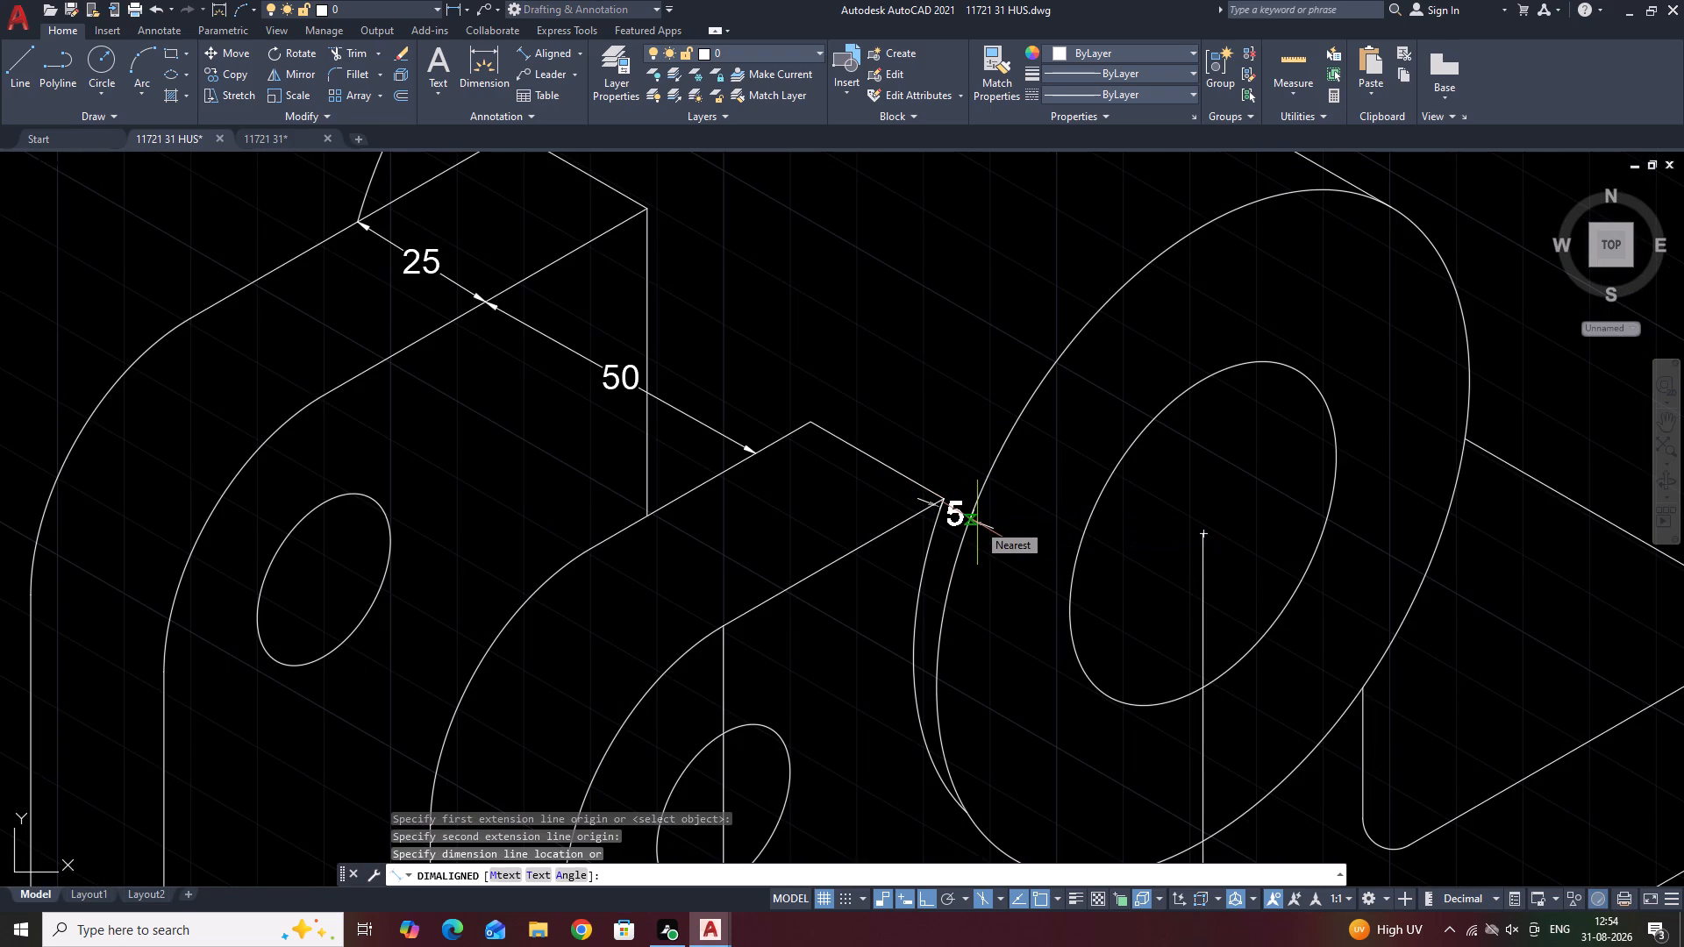
click(981, 498)
Add an aligned dimension to the boss's straight upper edge for its length, placed outside the boss.
scroll(1030, 532, down, 1)
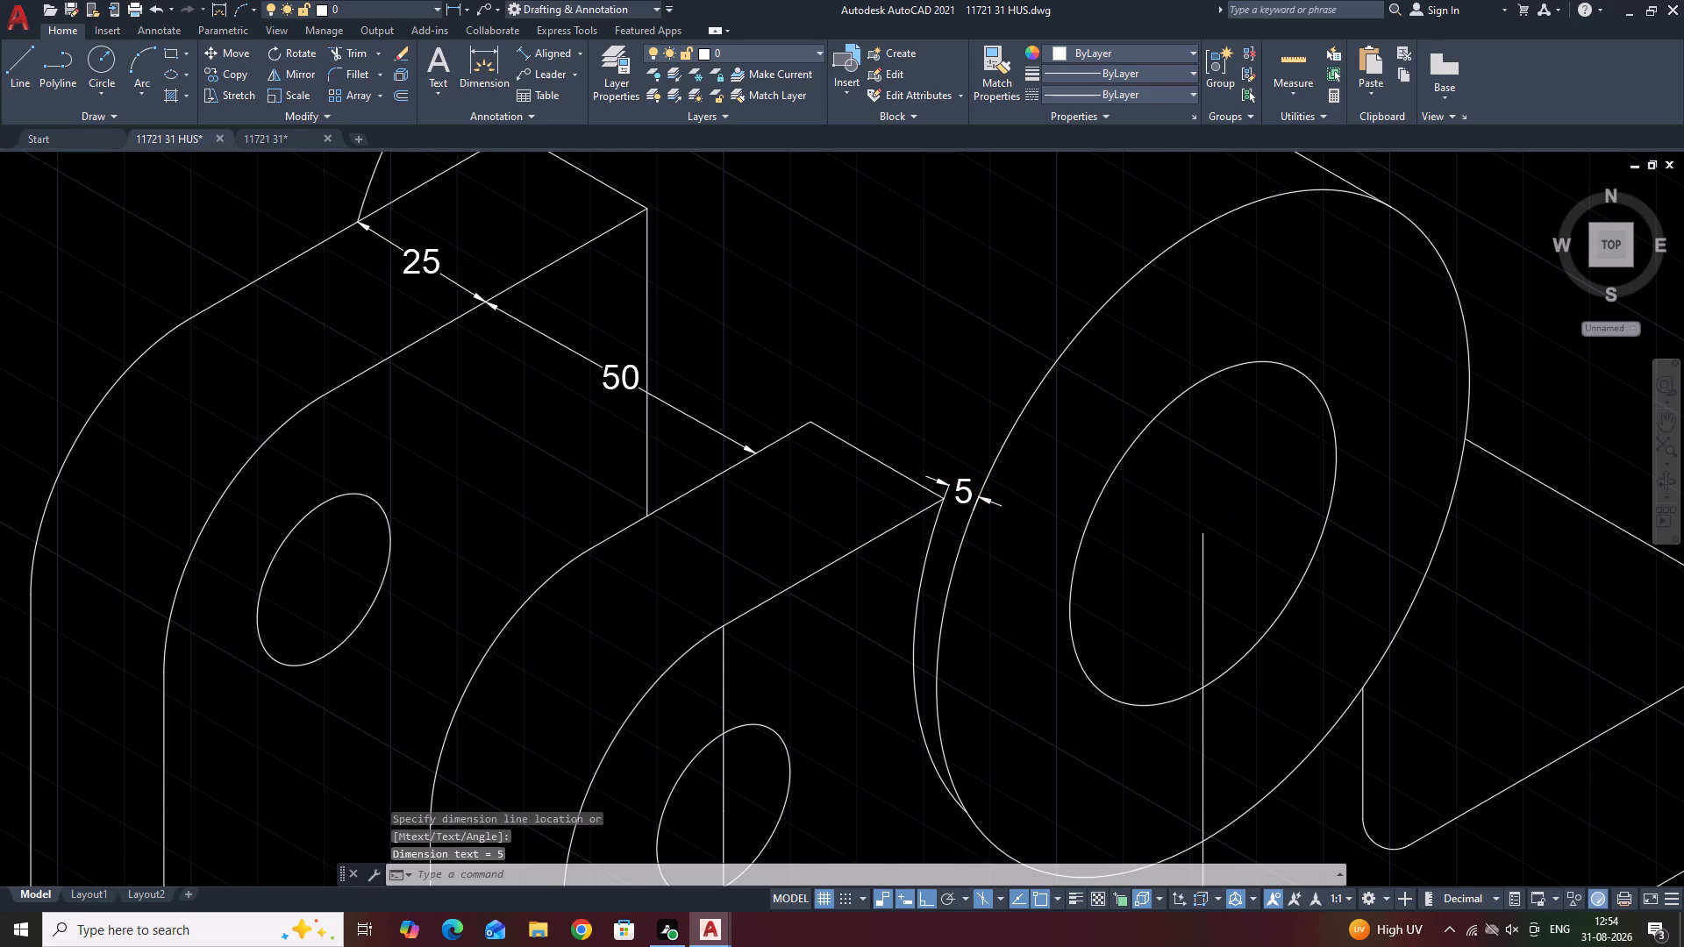
middle_drag(1029, 577, 953, 581)
scroll(935, 340, down, 1)
middle_drag(935, 343, 877, 446)
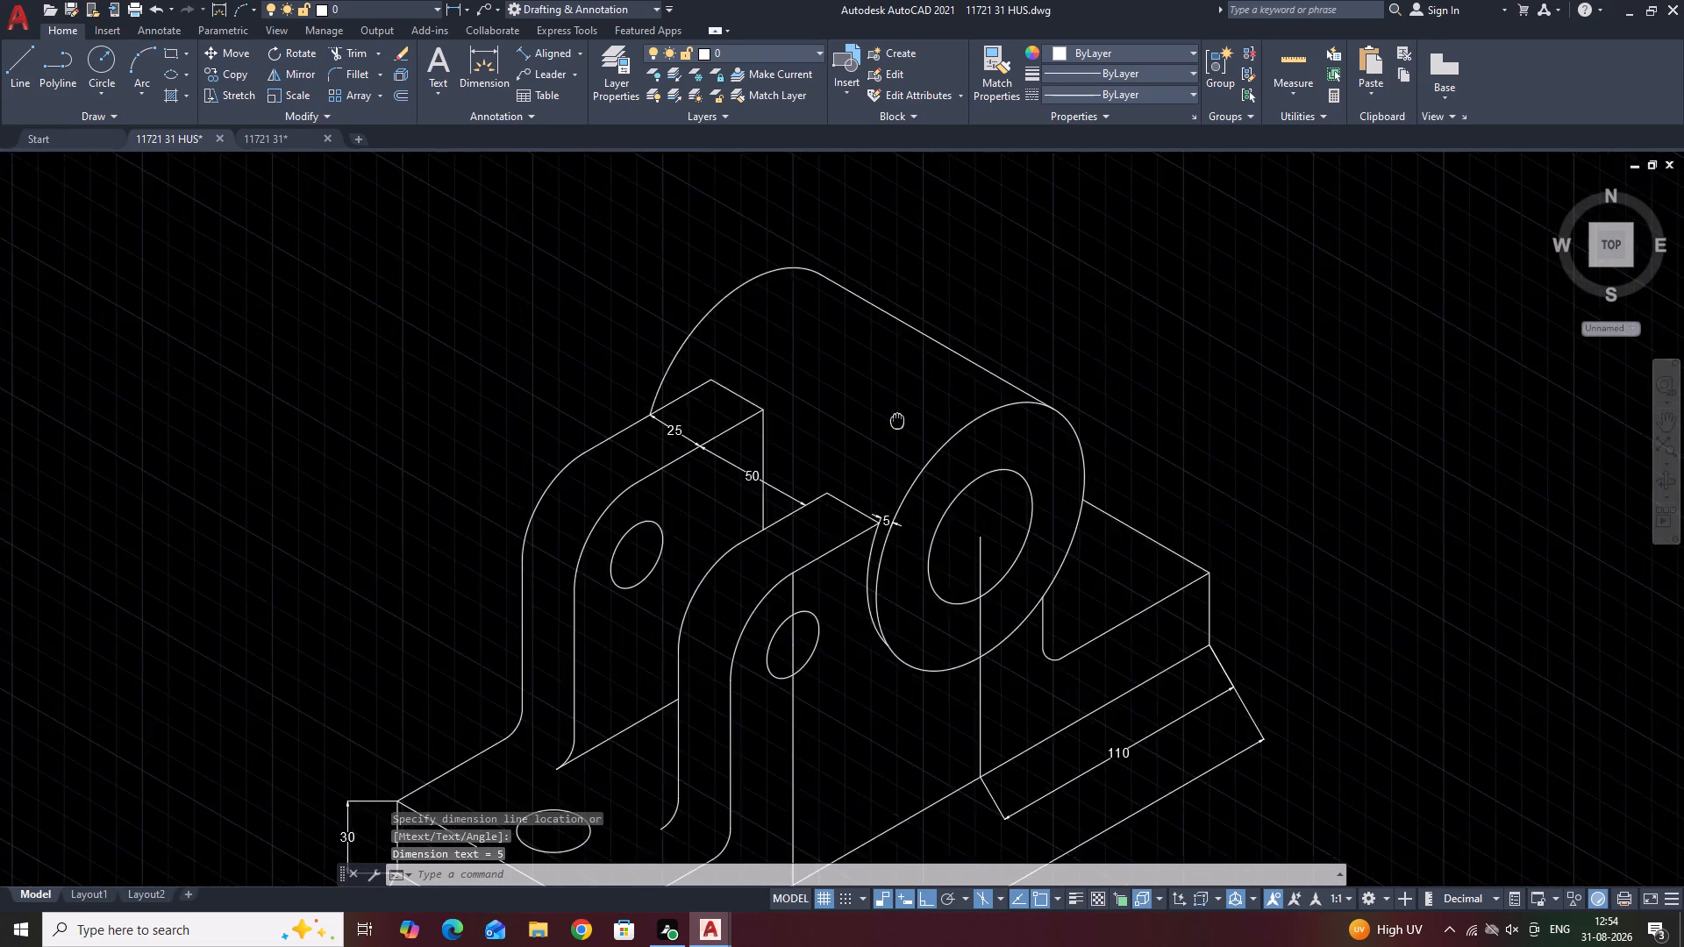
middle_drag(877, 446, 778, 529)
key(space)
key(space)
click(822, 458)
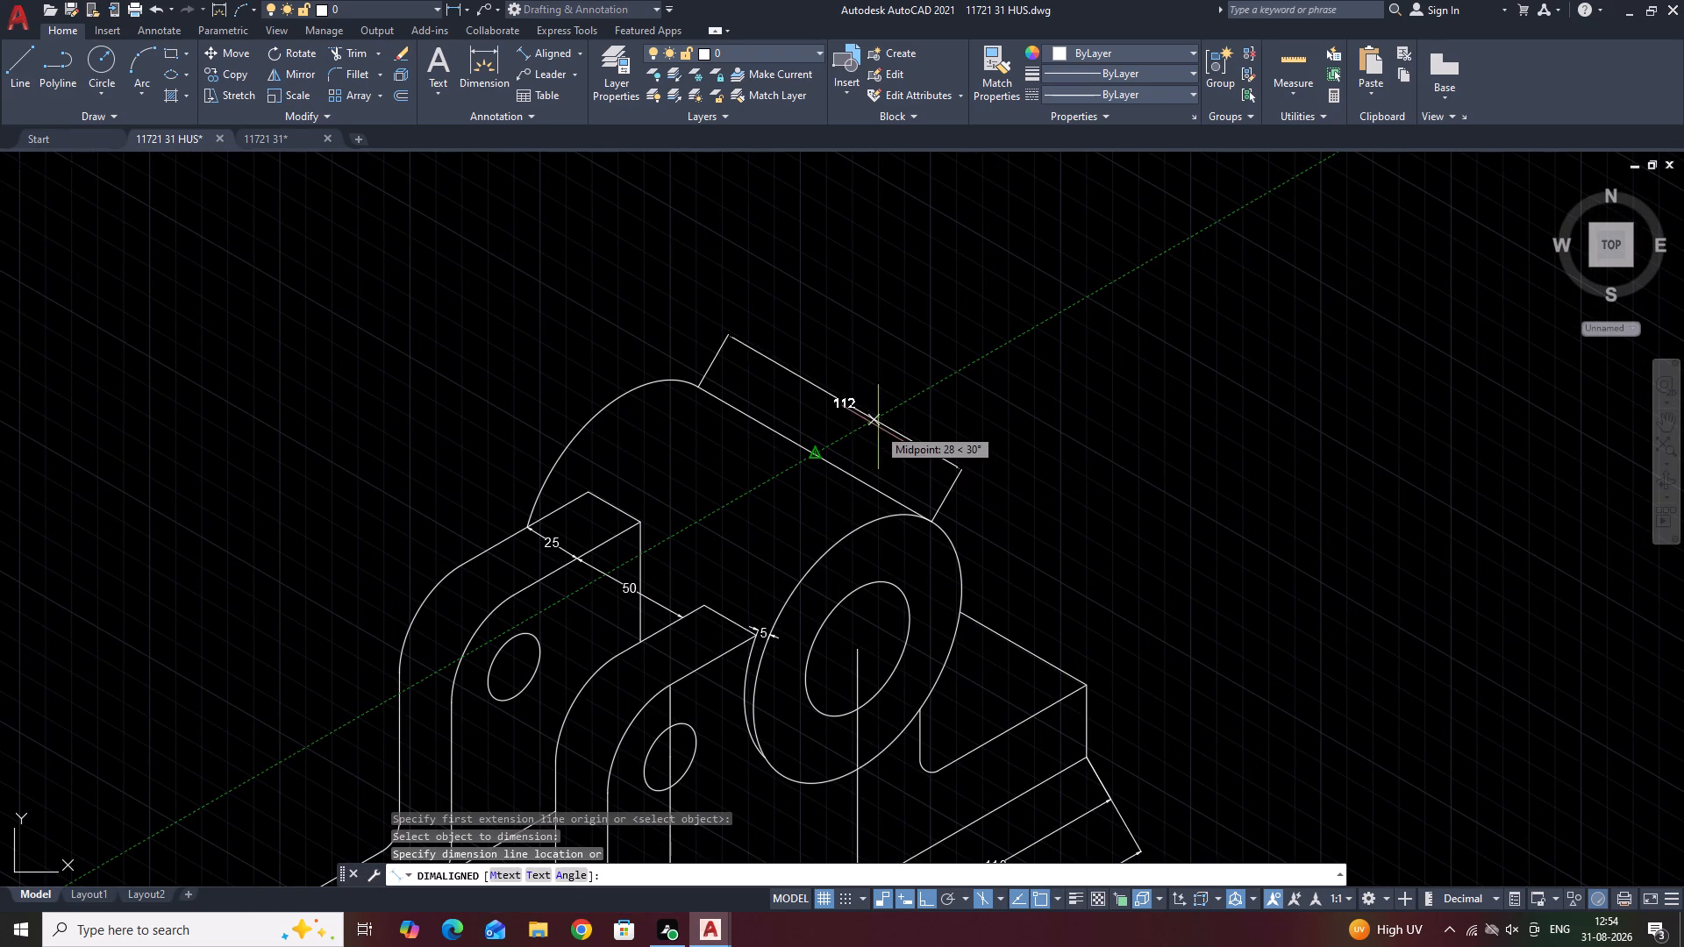
click(897, 424)
Add a vertical aligned dimension from the front lug's hole centre down to the base's bottom edge.
middle_drag(1067, 573, 1019, 451)
scroll(1023, 462, down, 1)
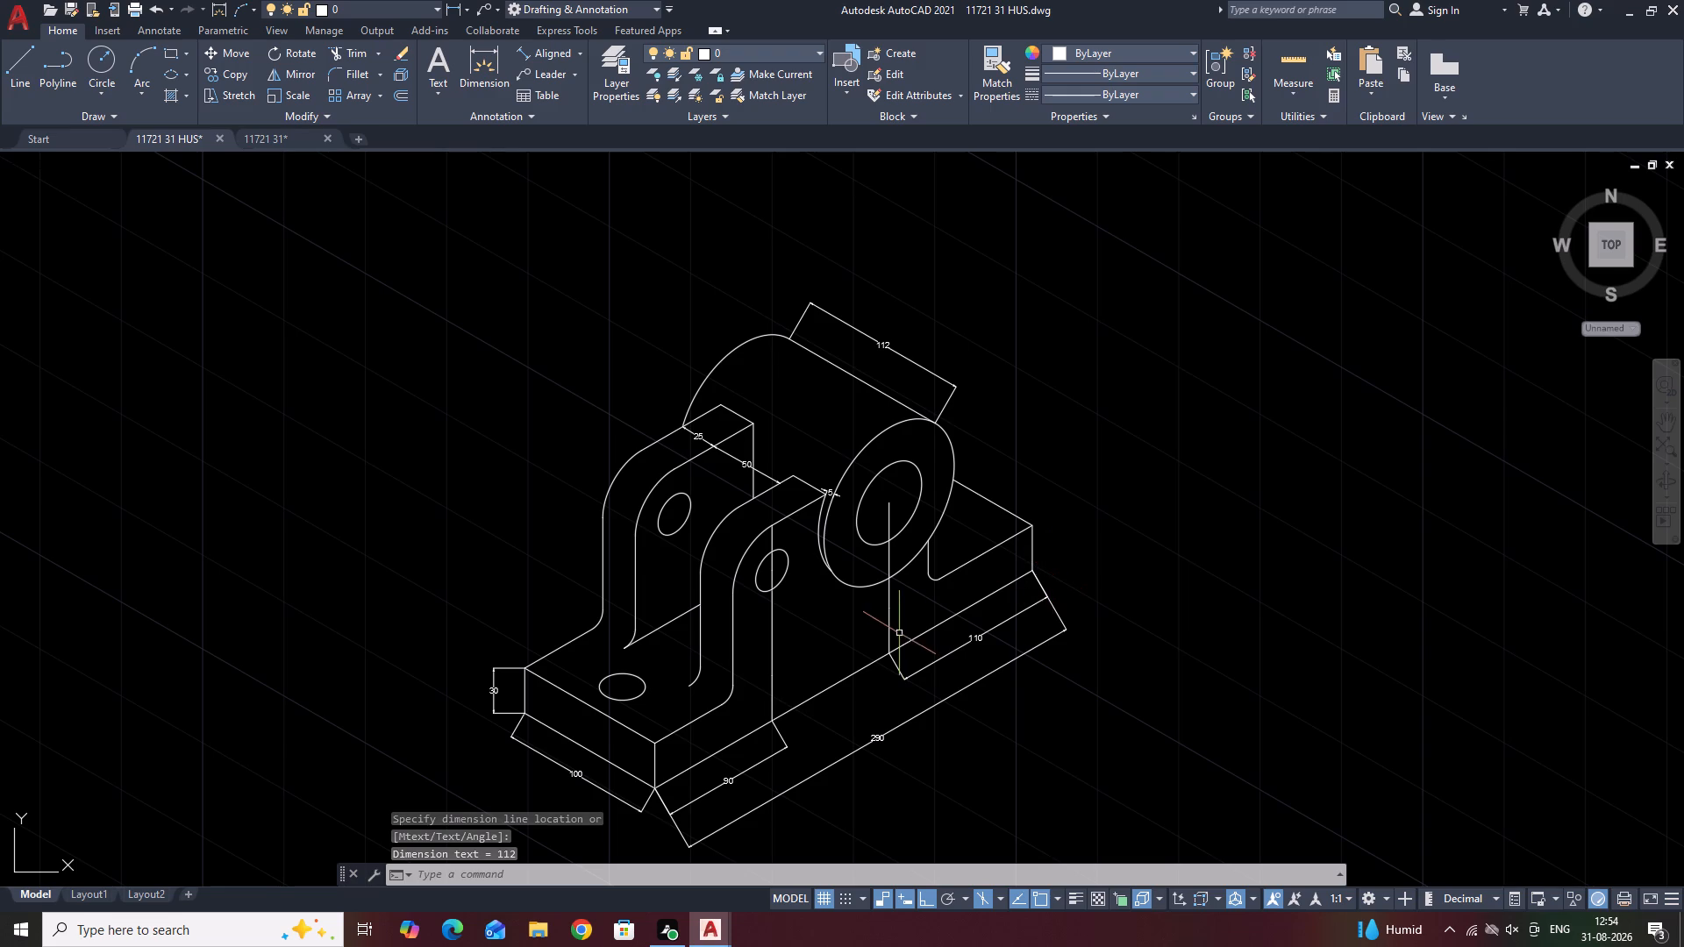
scroll(899, 631, up, 1)
key(space)
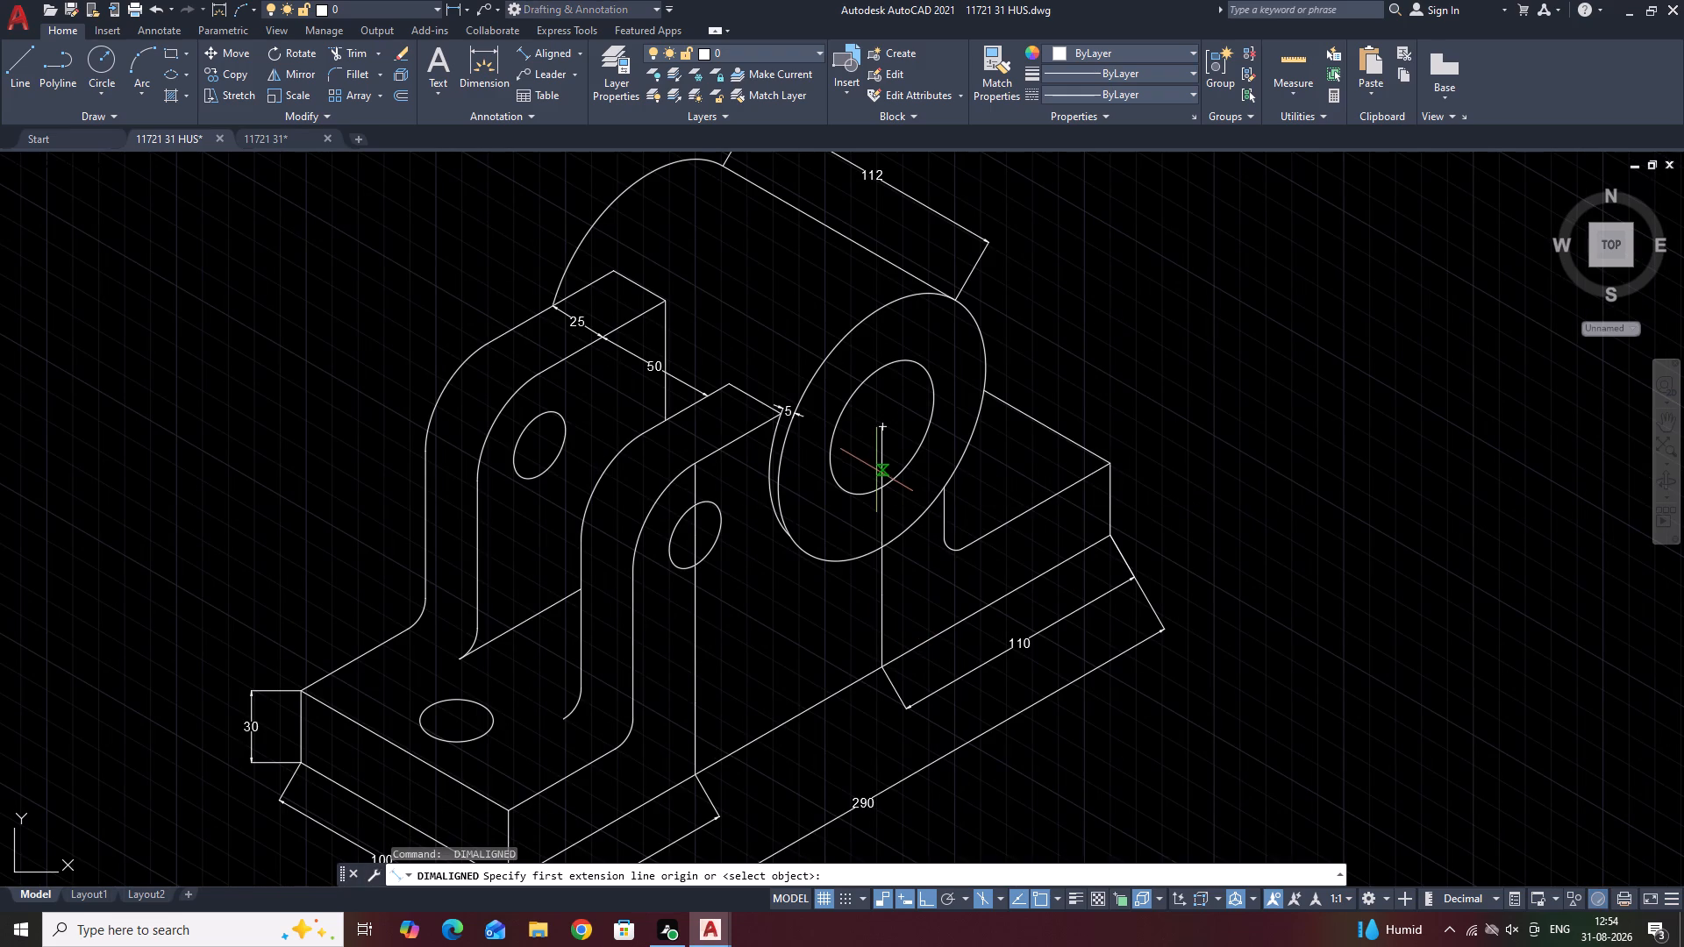
click(698, 537)
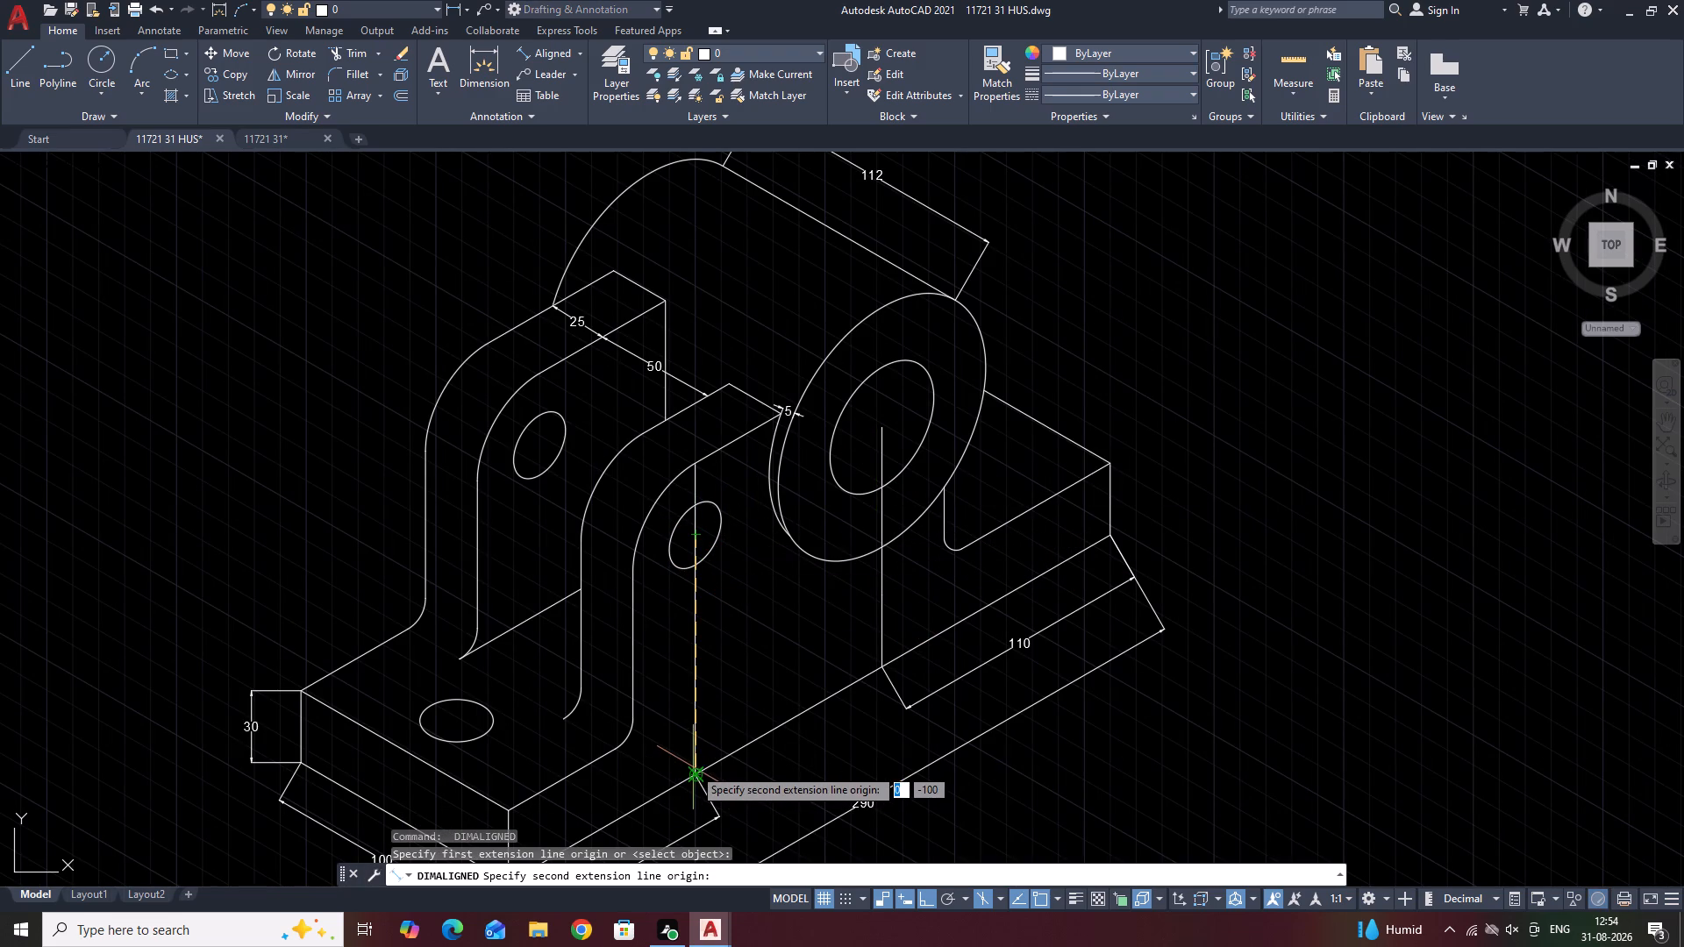
click(695, 767)
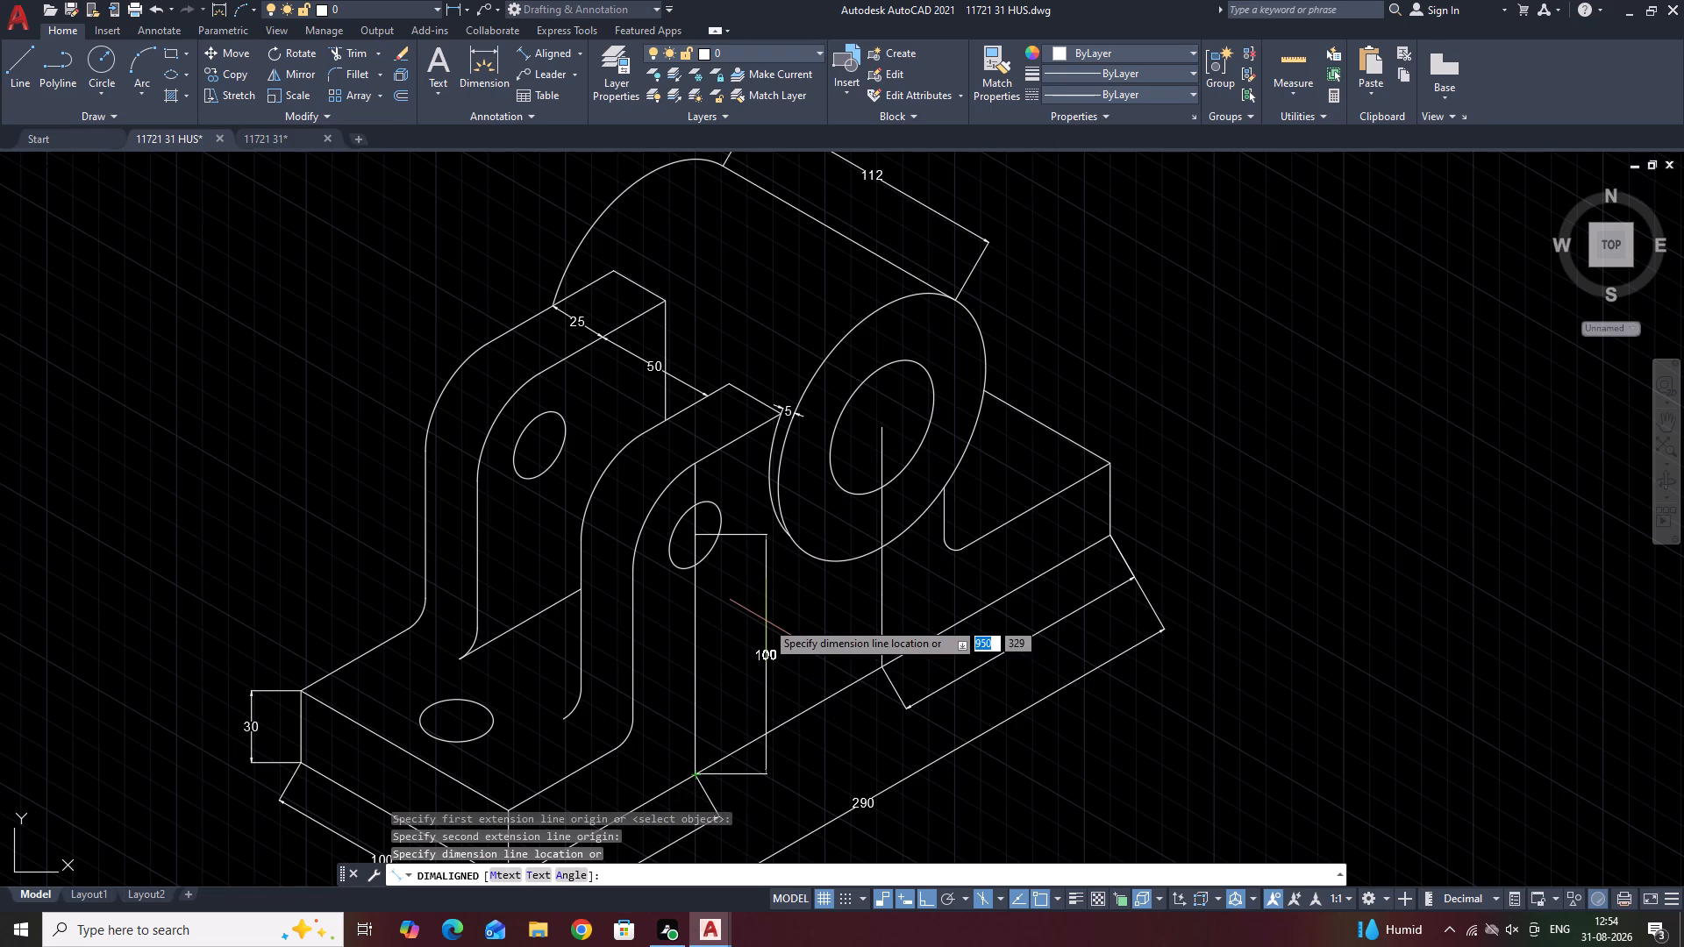
click(766, 621)
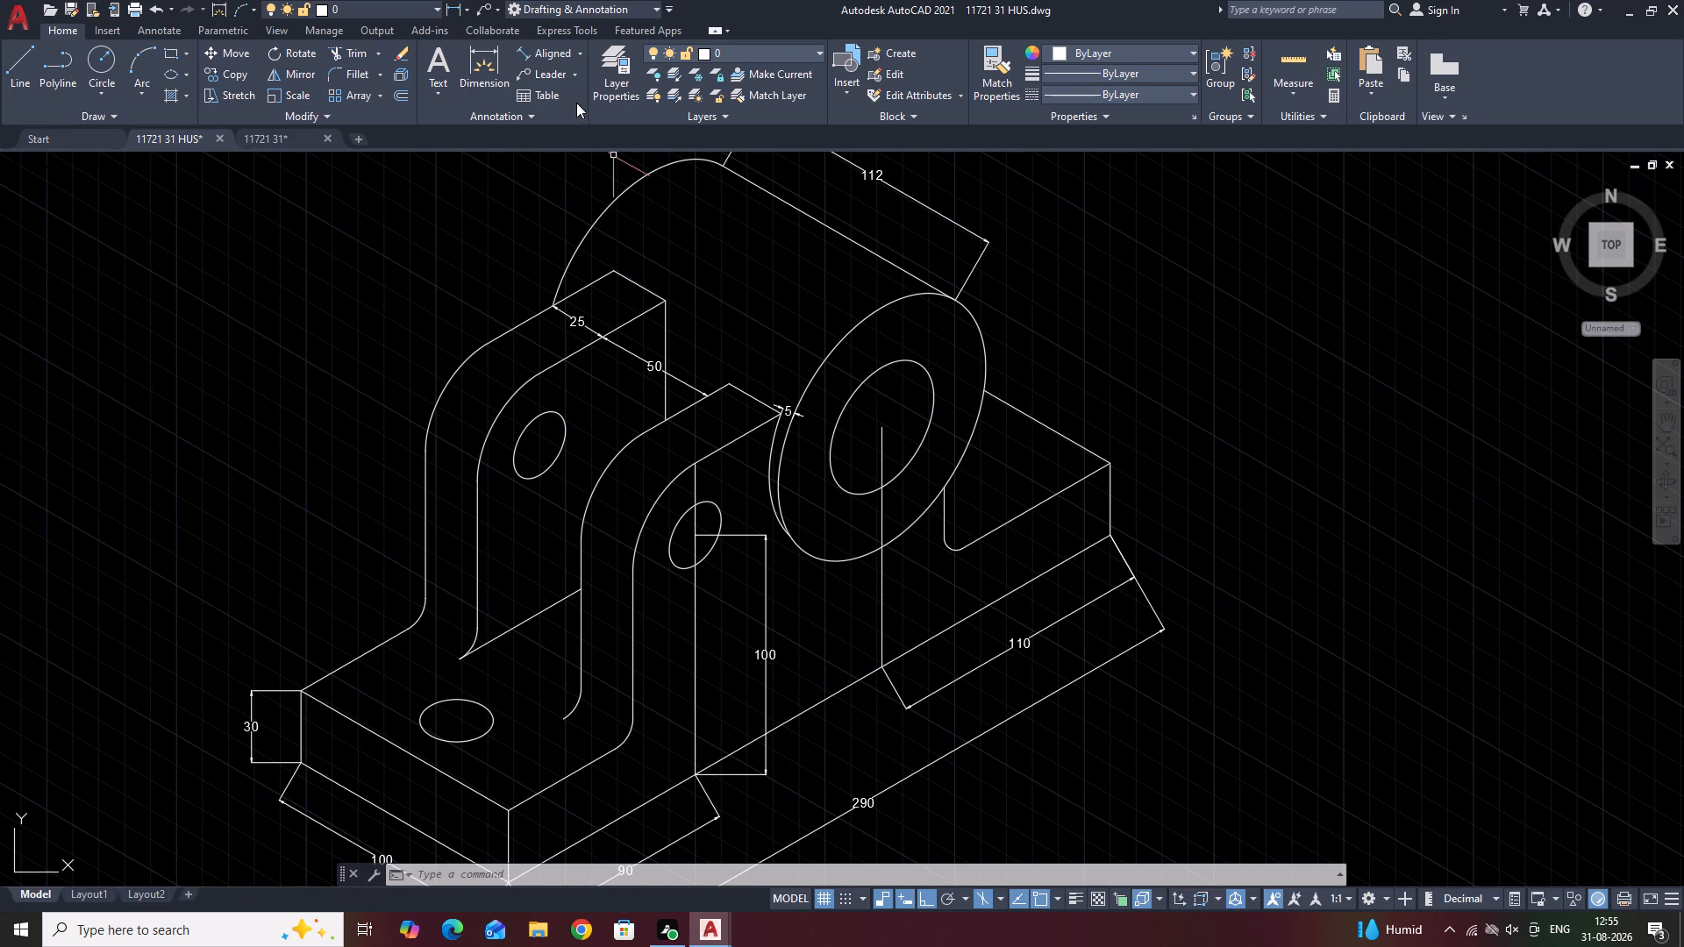
Add a multileader on the rear lug's large upper rounded corner with the text R30 at text height 4.
click(560, 77)
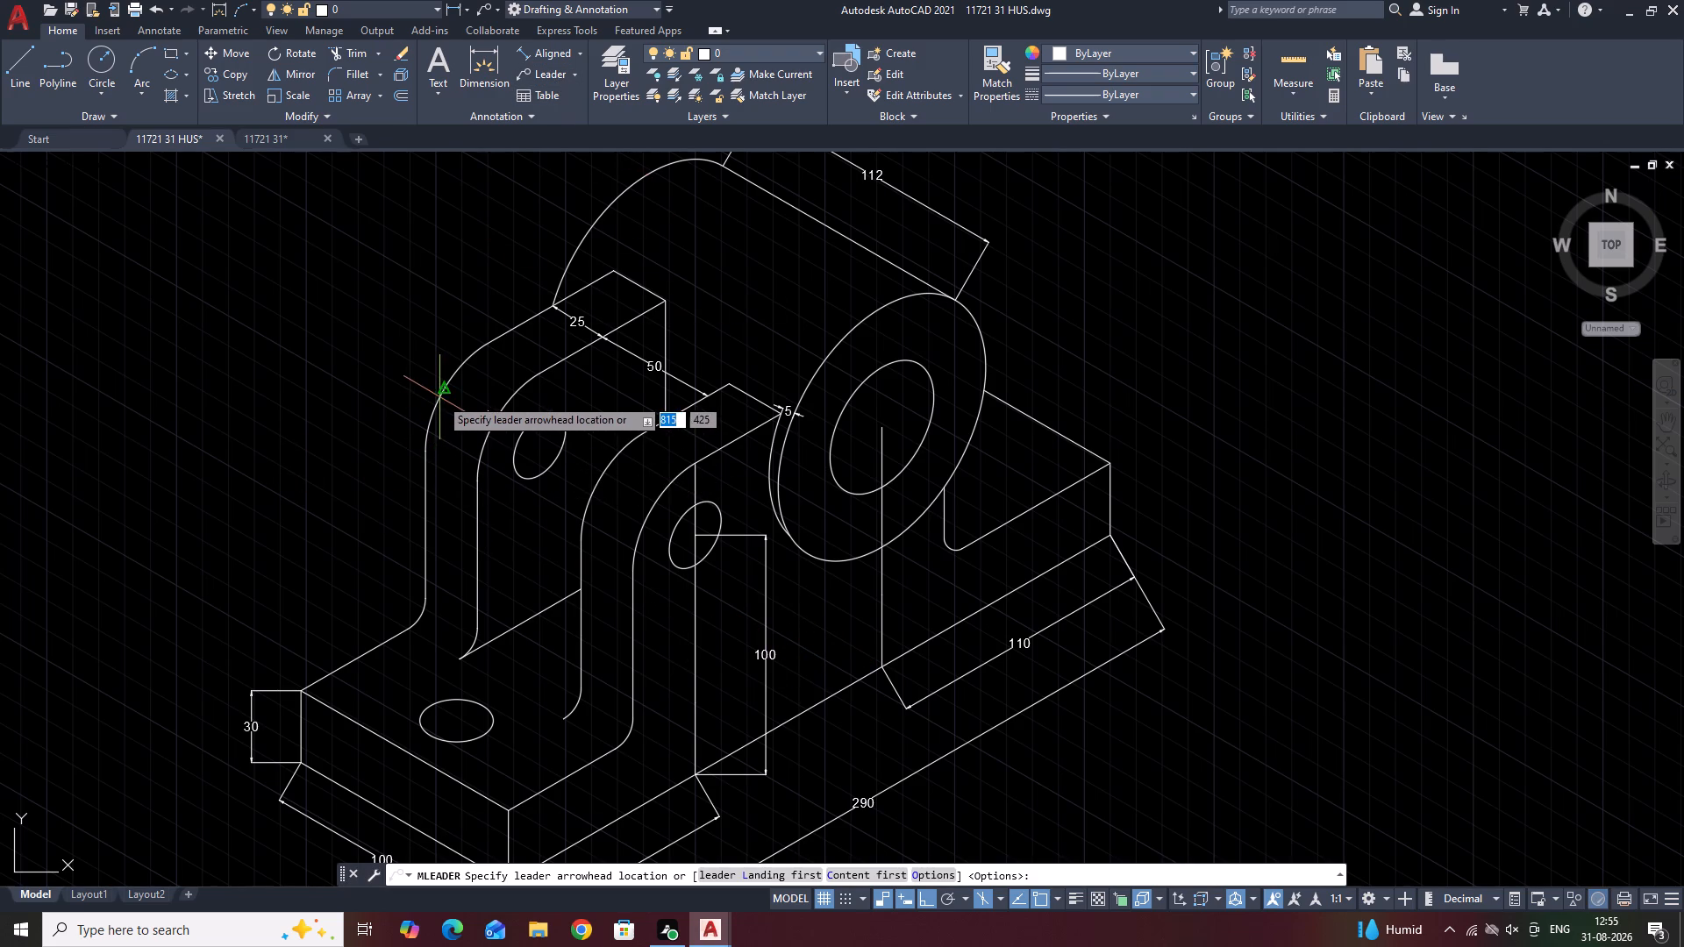
click(443, 393)
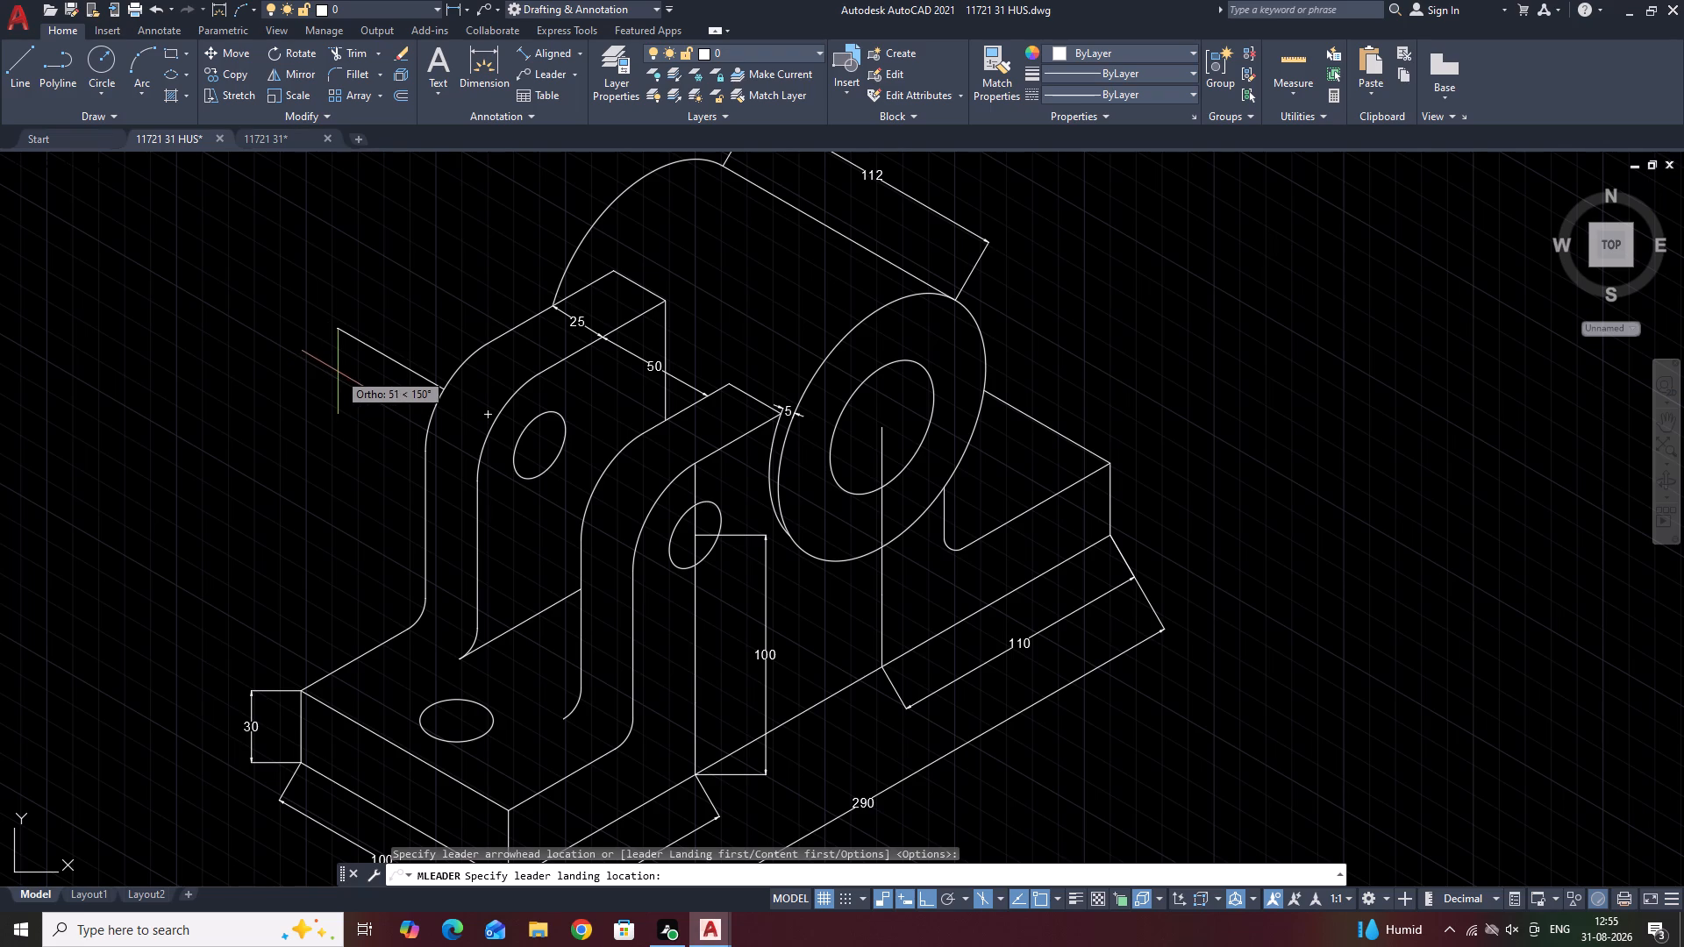
click(338, 372)
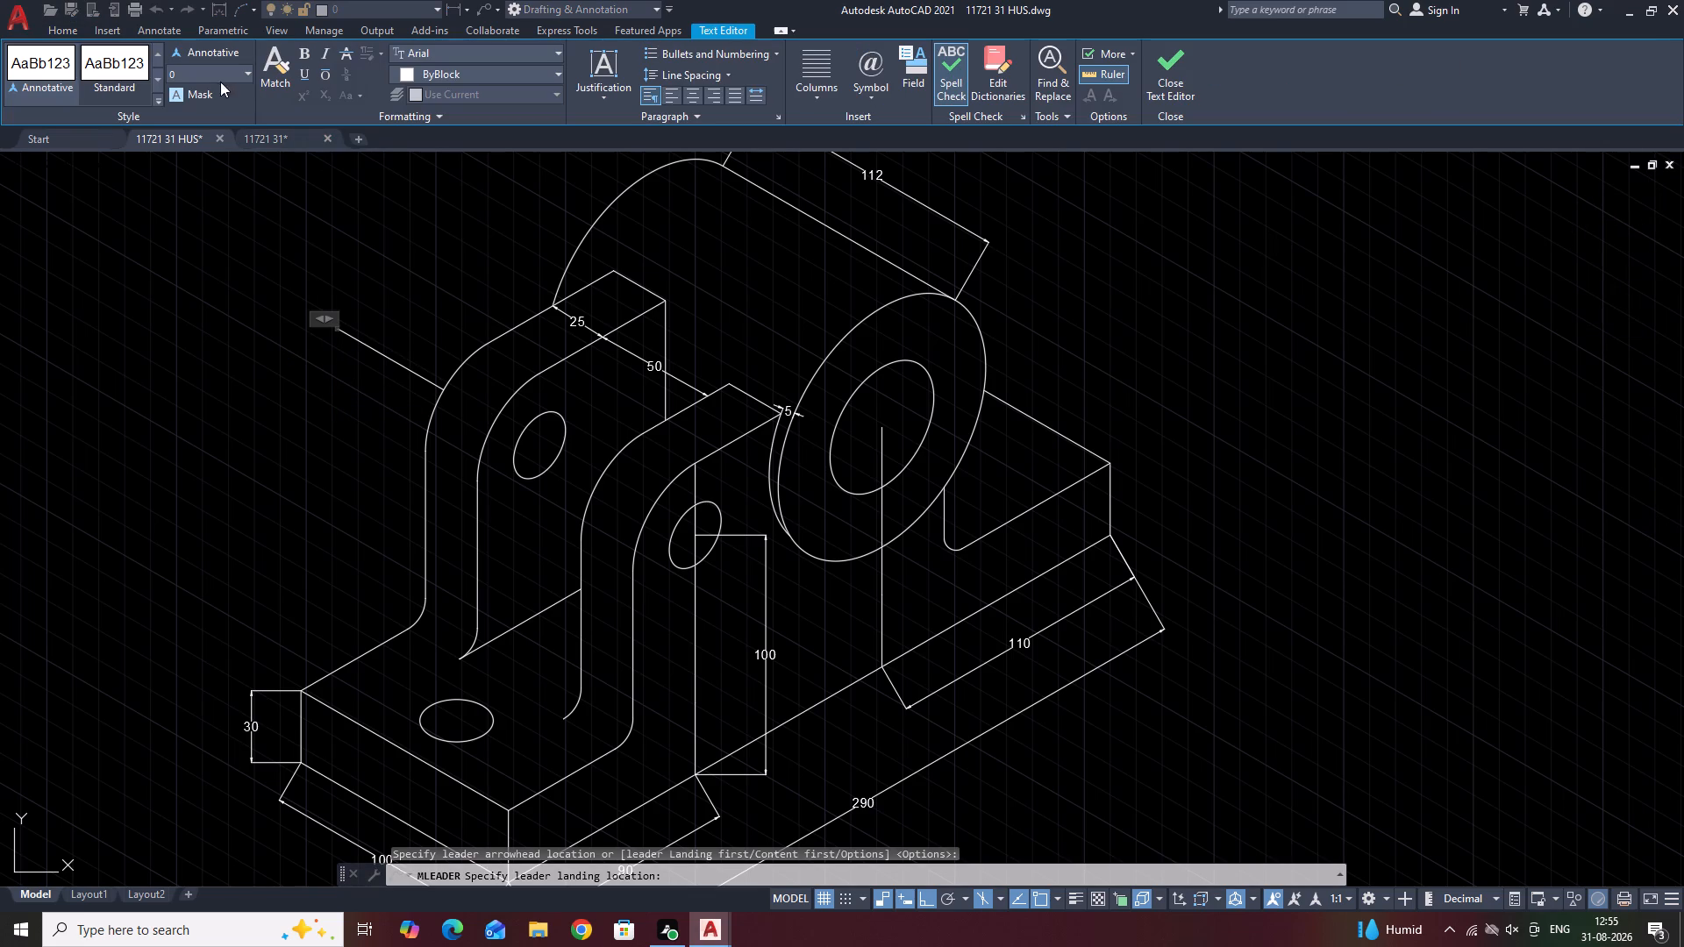
click(243, 75)
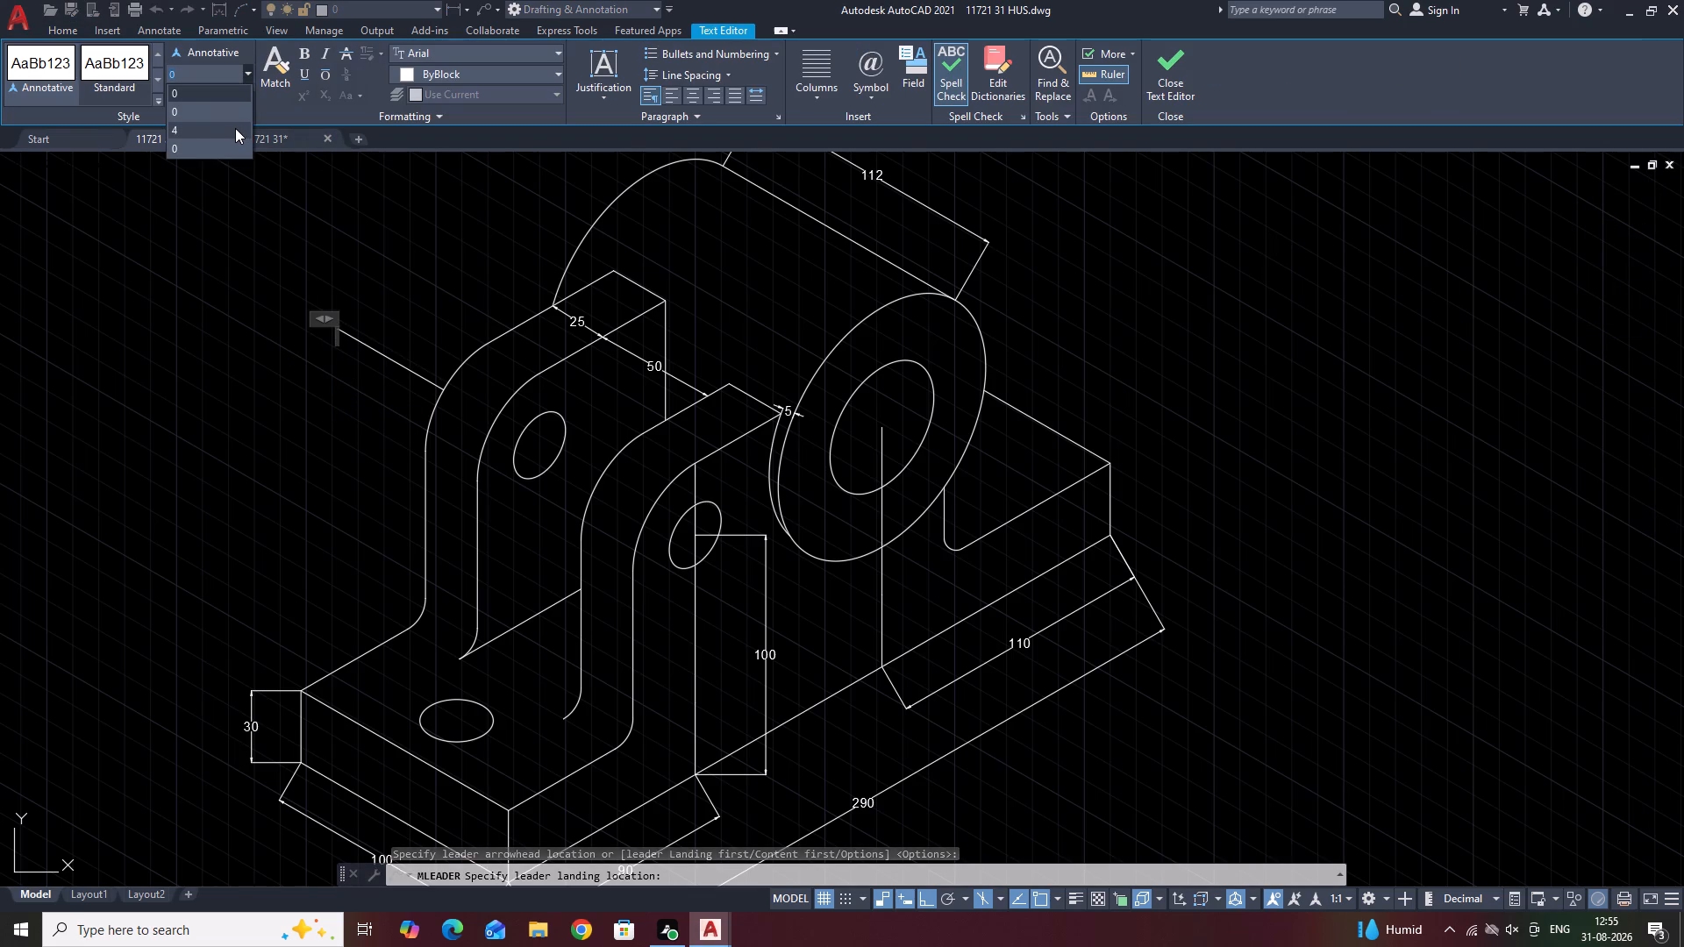
click(235, 128)
text(R30)
click(339, 389)
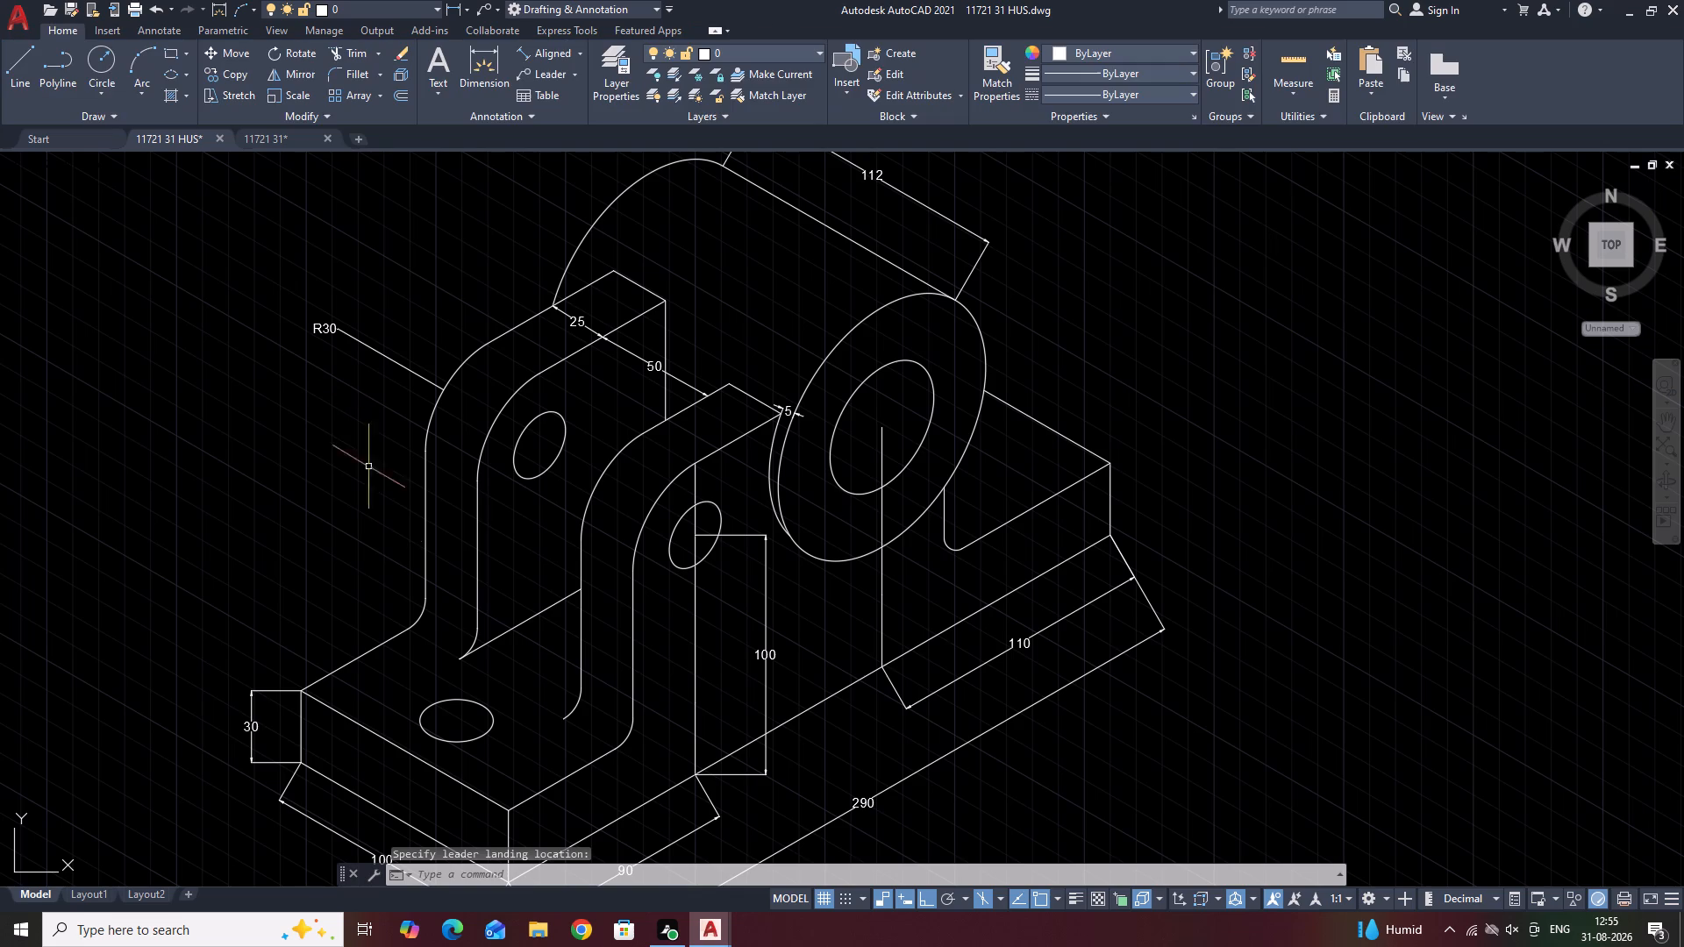
Add a multileader on the small fillet where the rear lug meets the base, with the text R15 at height 4.
key(space)
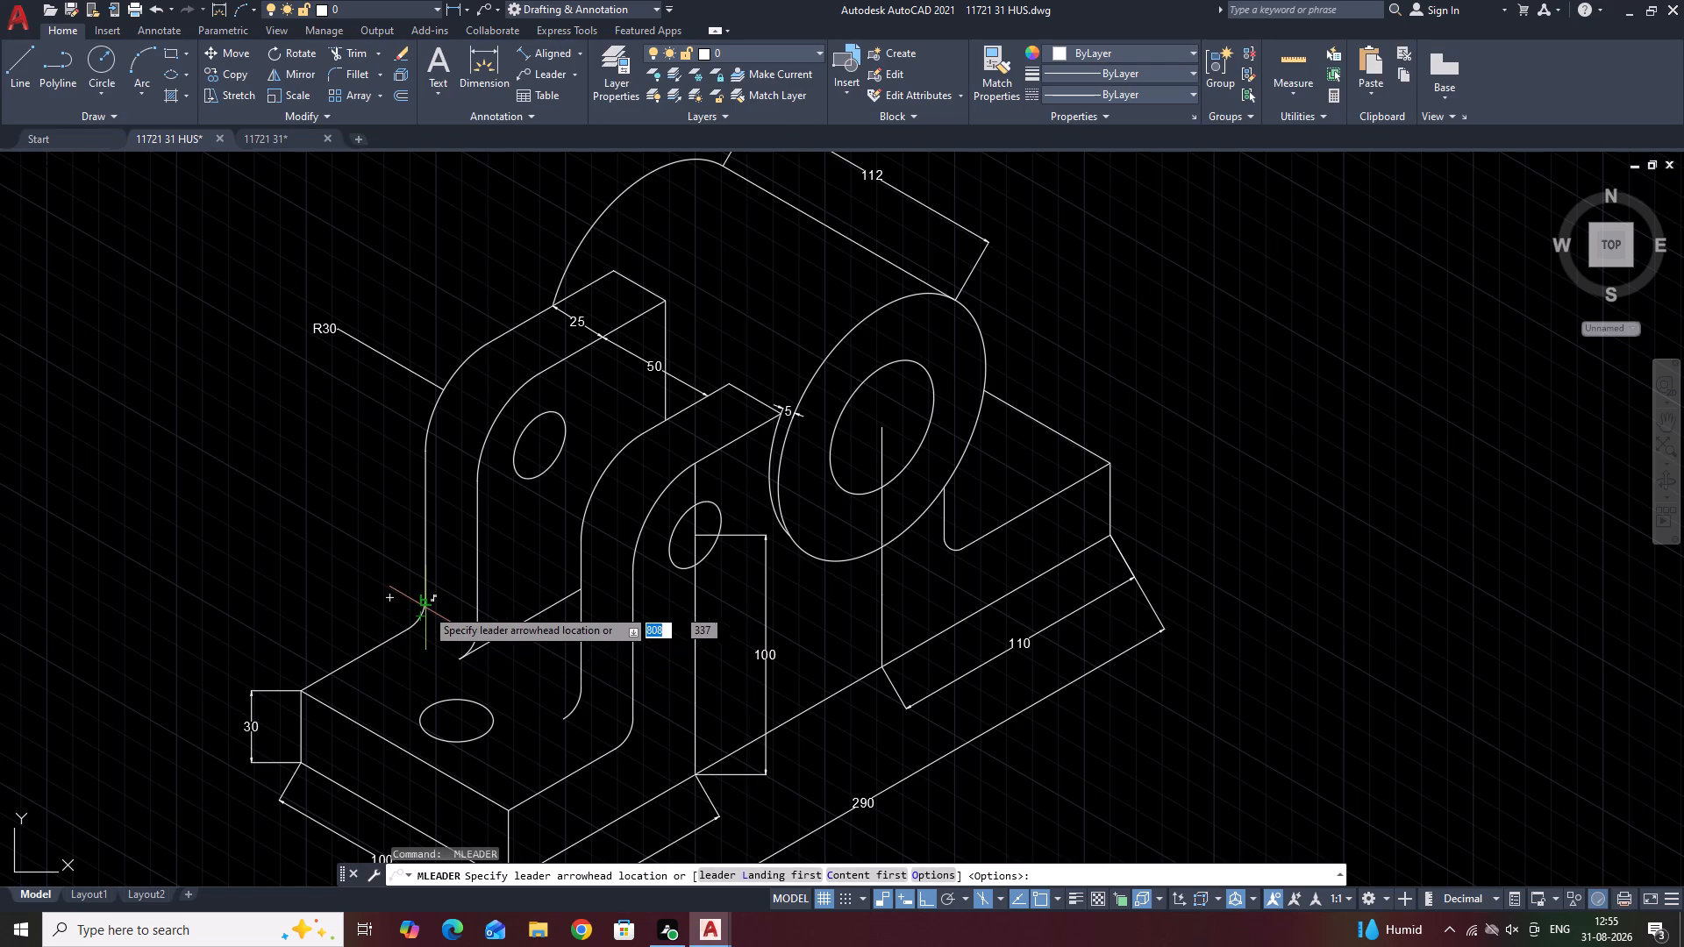
click(420, 614)
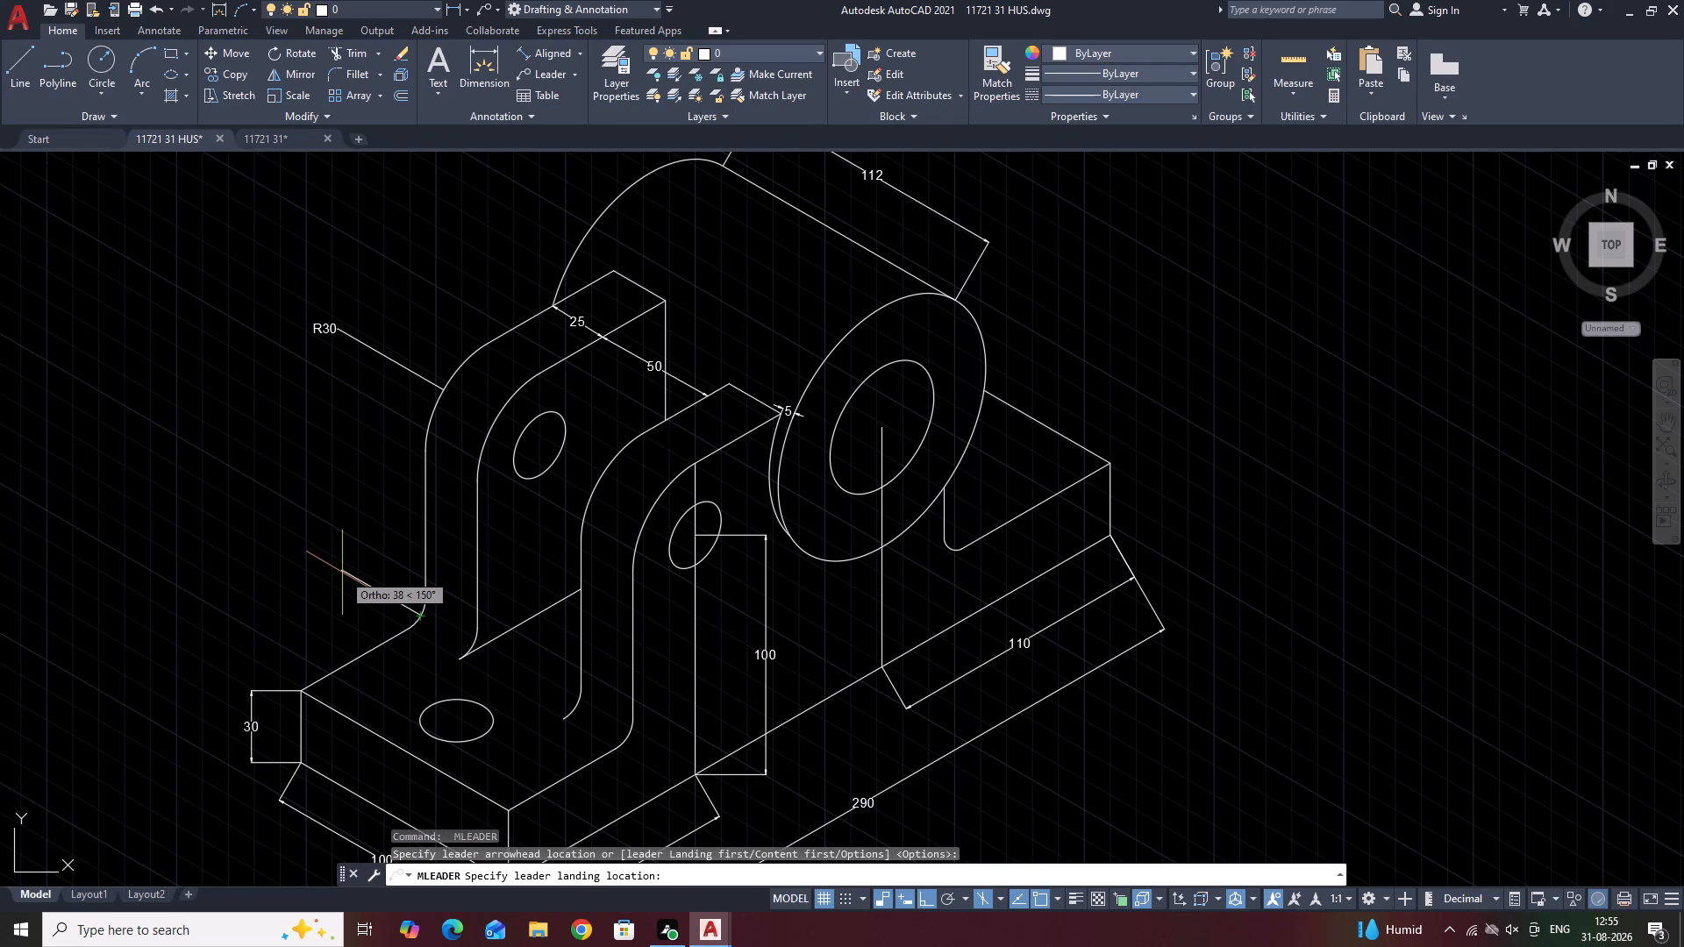
click(341, 572)
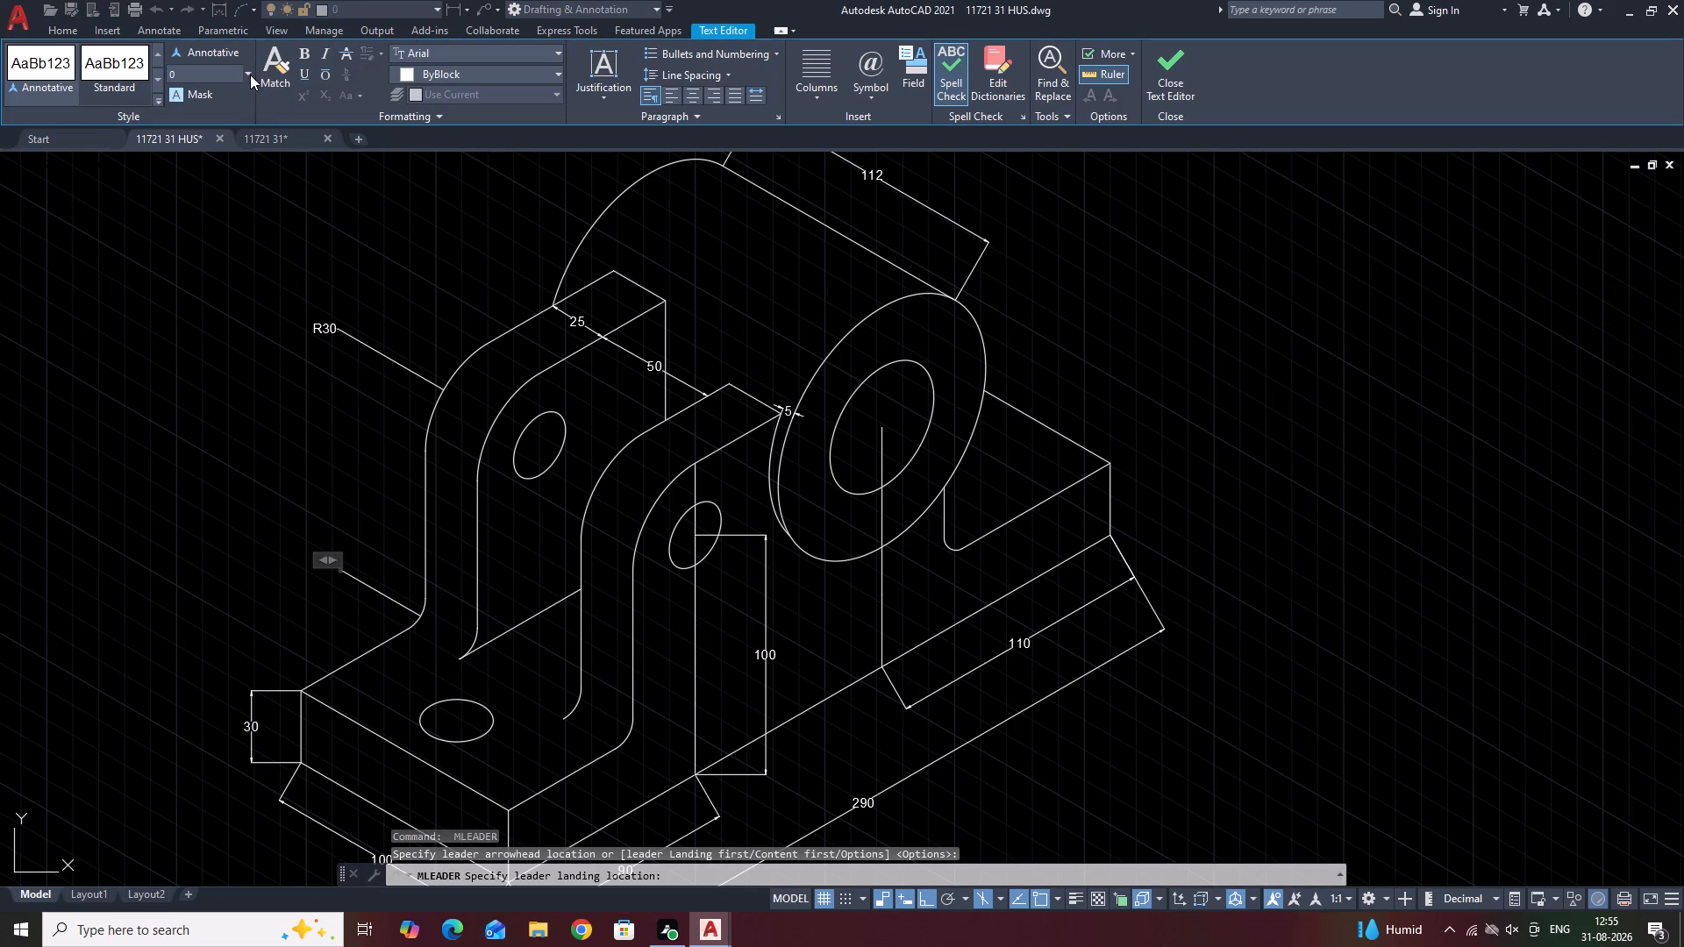
click(248, 74)
click(238, 124)
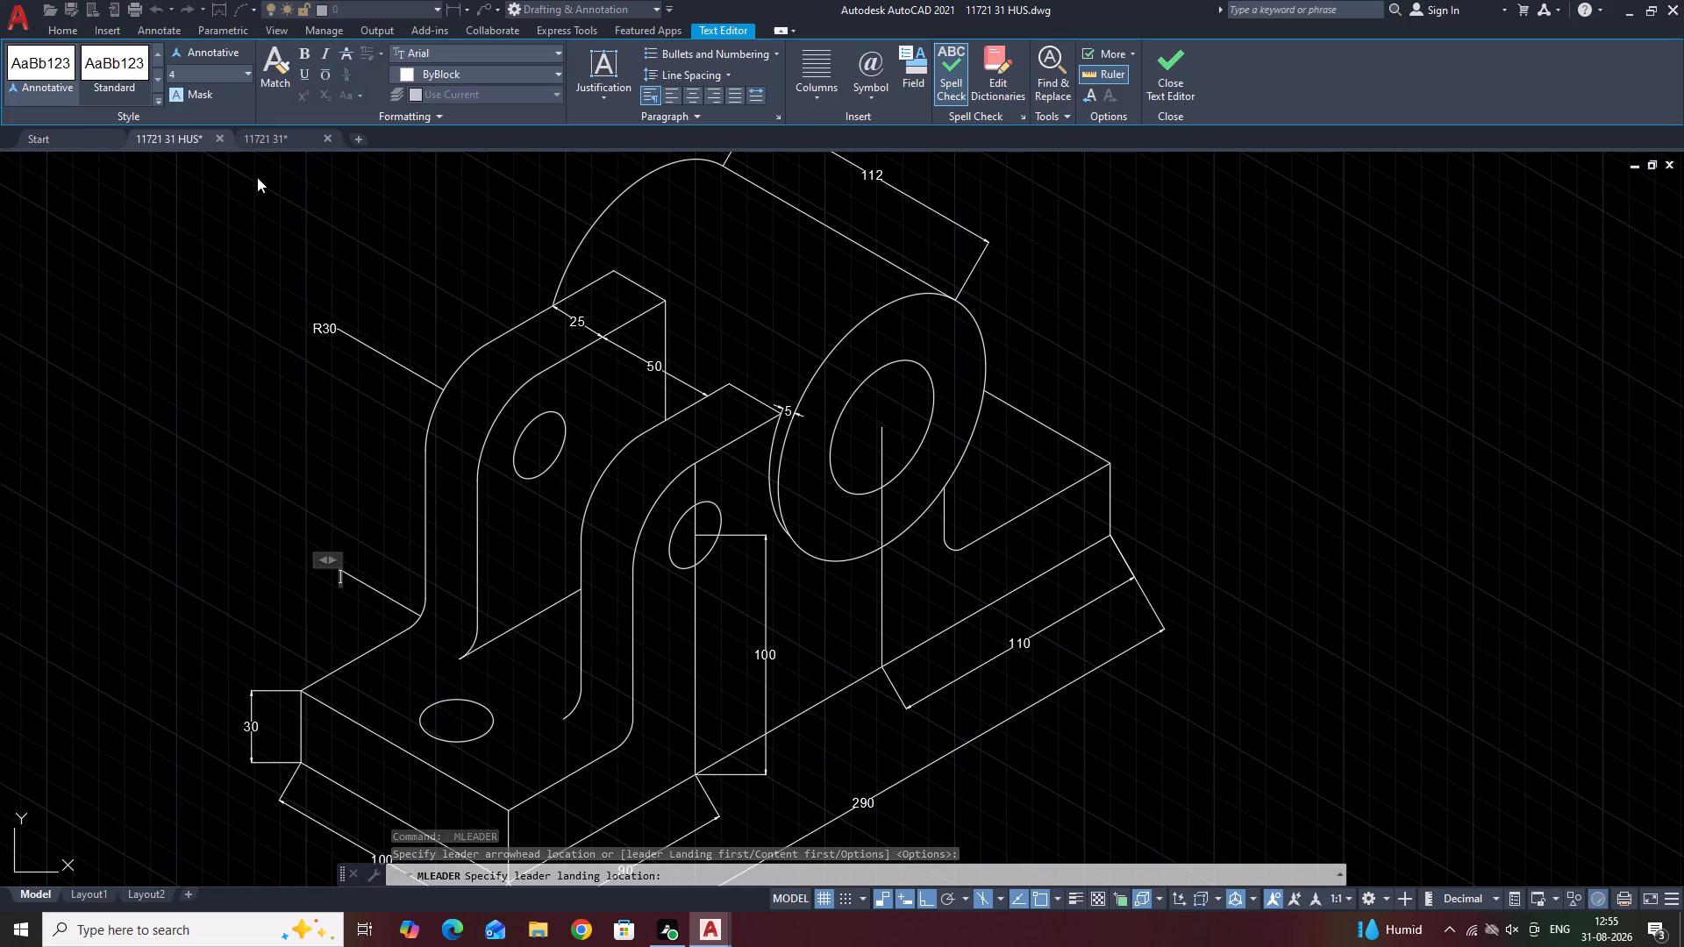
key(r)
text(15)
click(376, 490)
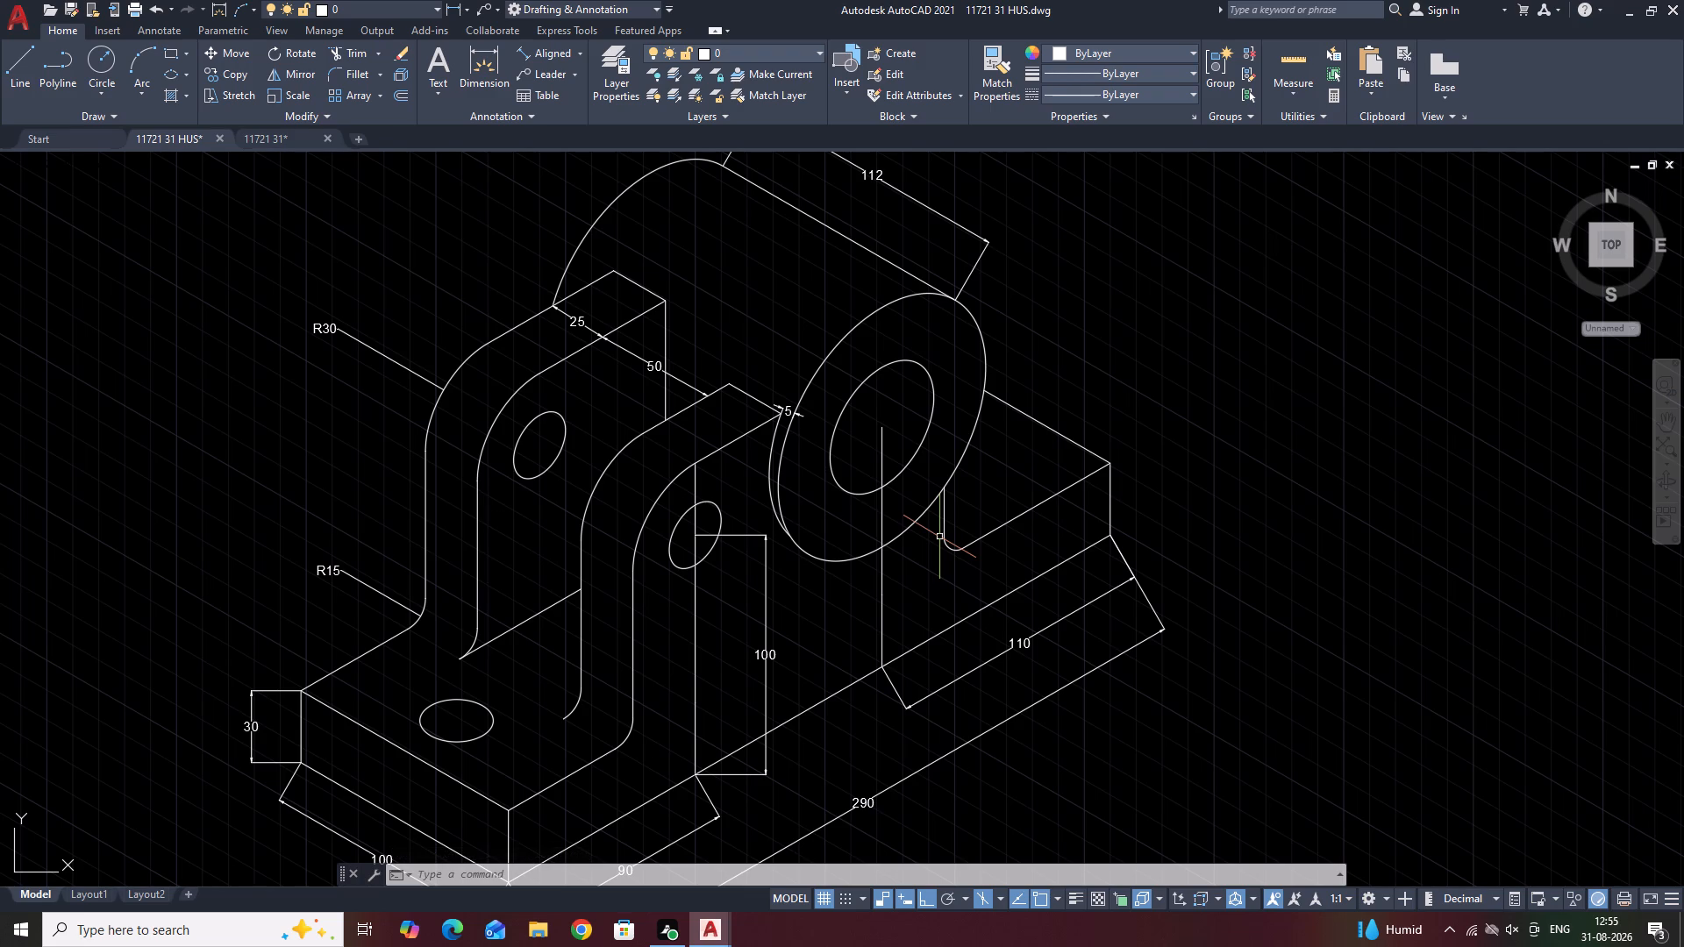
Add a multileader on the boss's inner bore circle, using the top isoplane, with the text R25 at height 4.
middle_drag(978, 502, 863, 485)
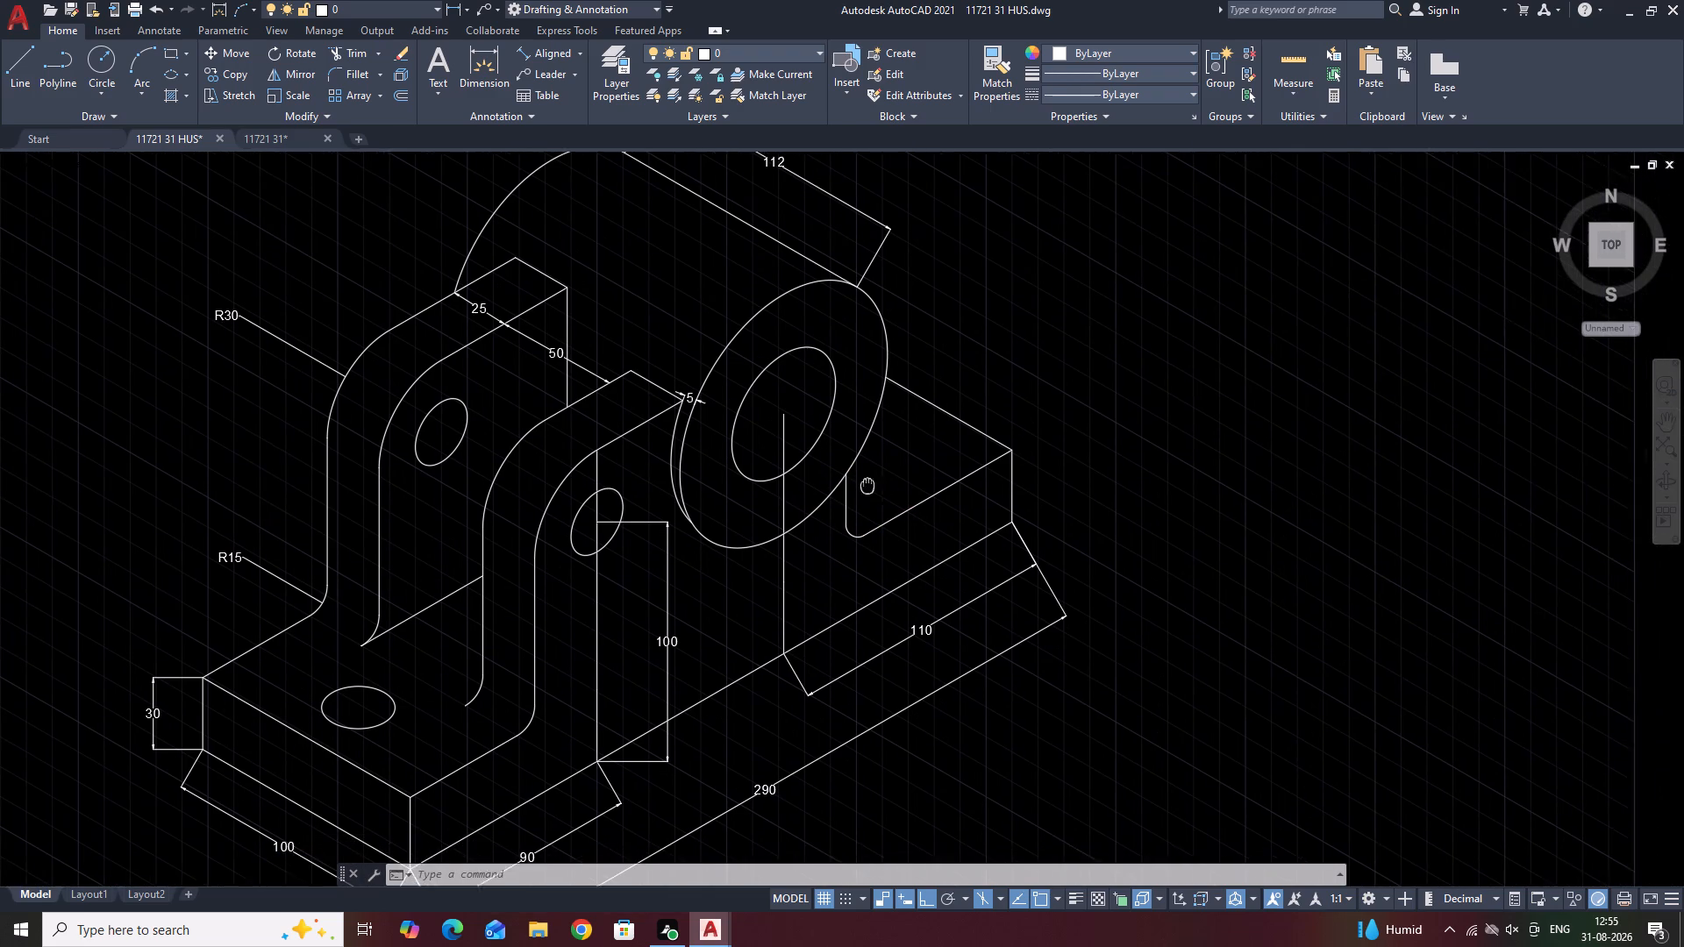
middle_drag(863, 485, 860, 485)
scroll(860, 485, down, 1)
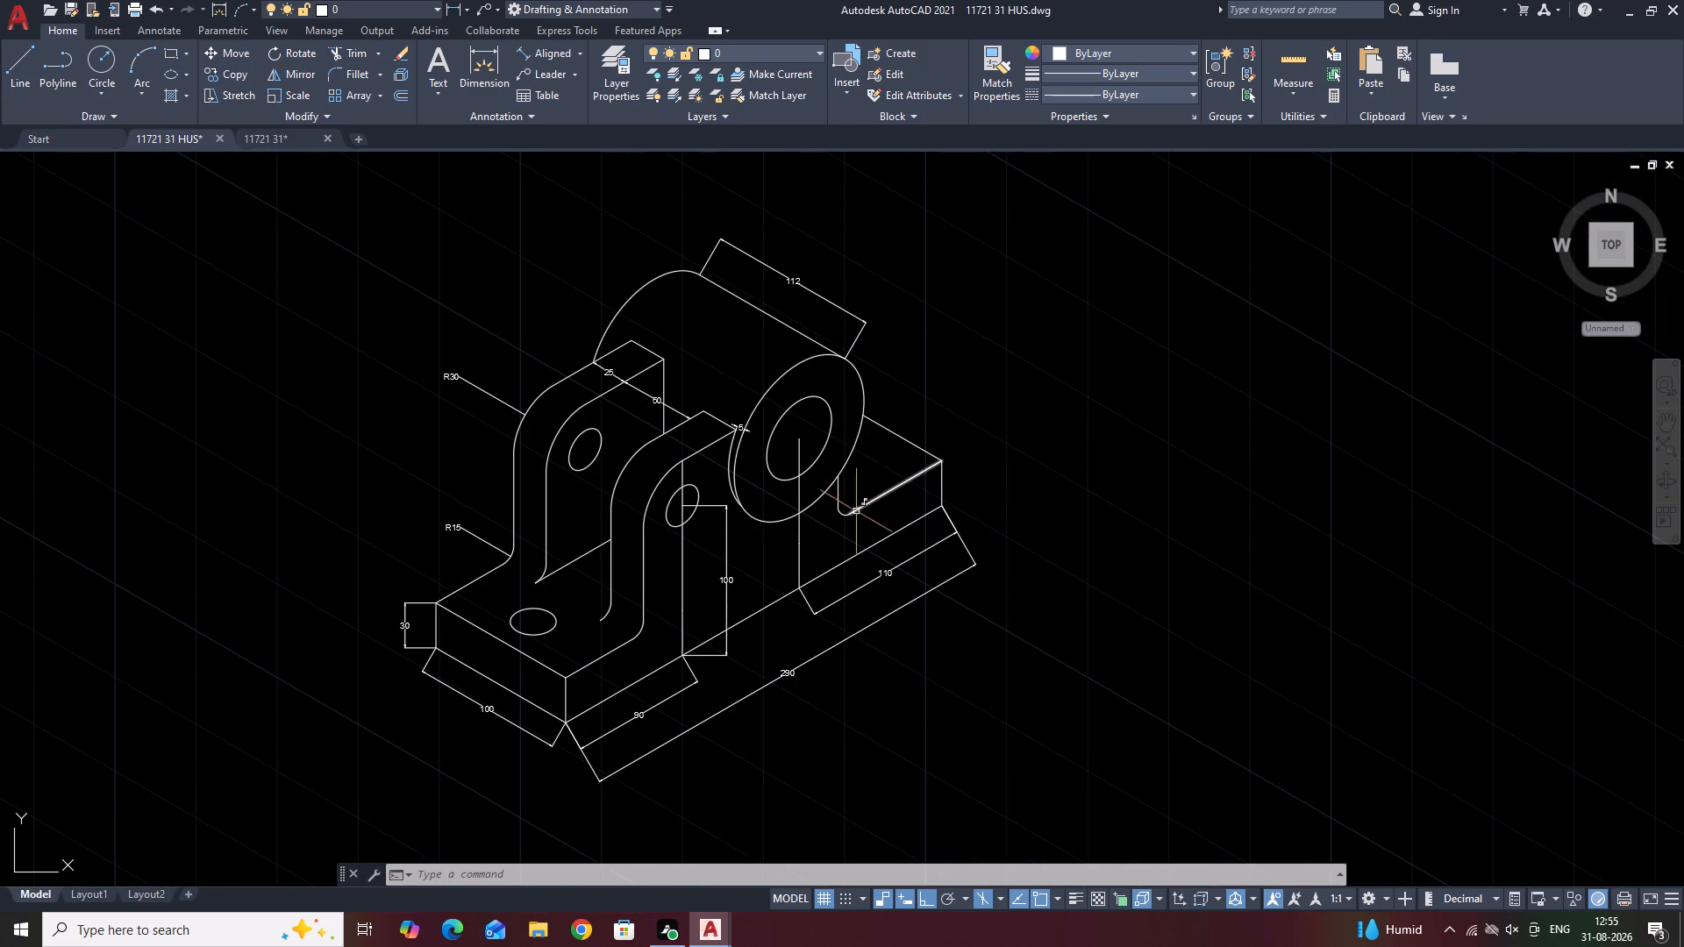
key(space)
click(829, 415)
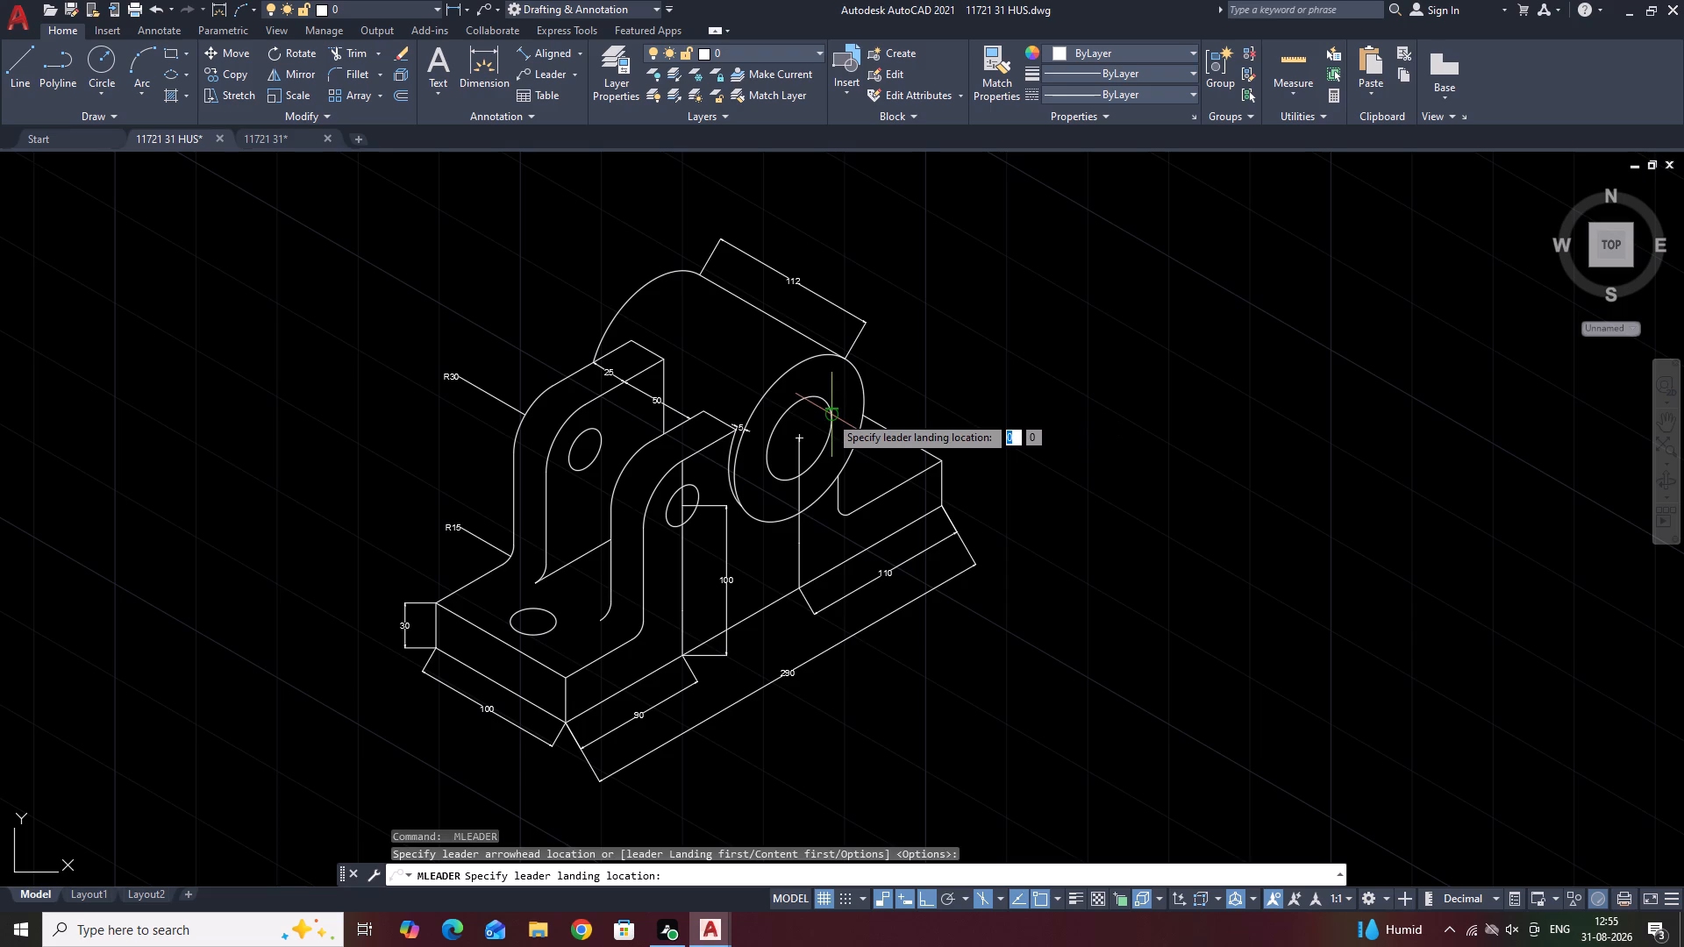
key(F5)
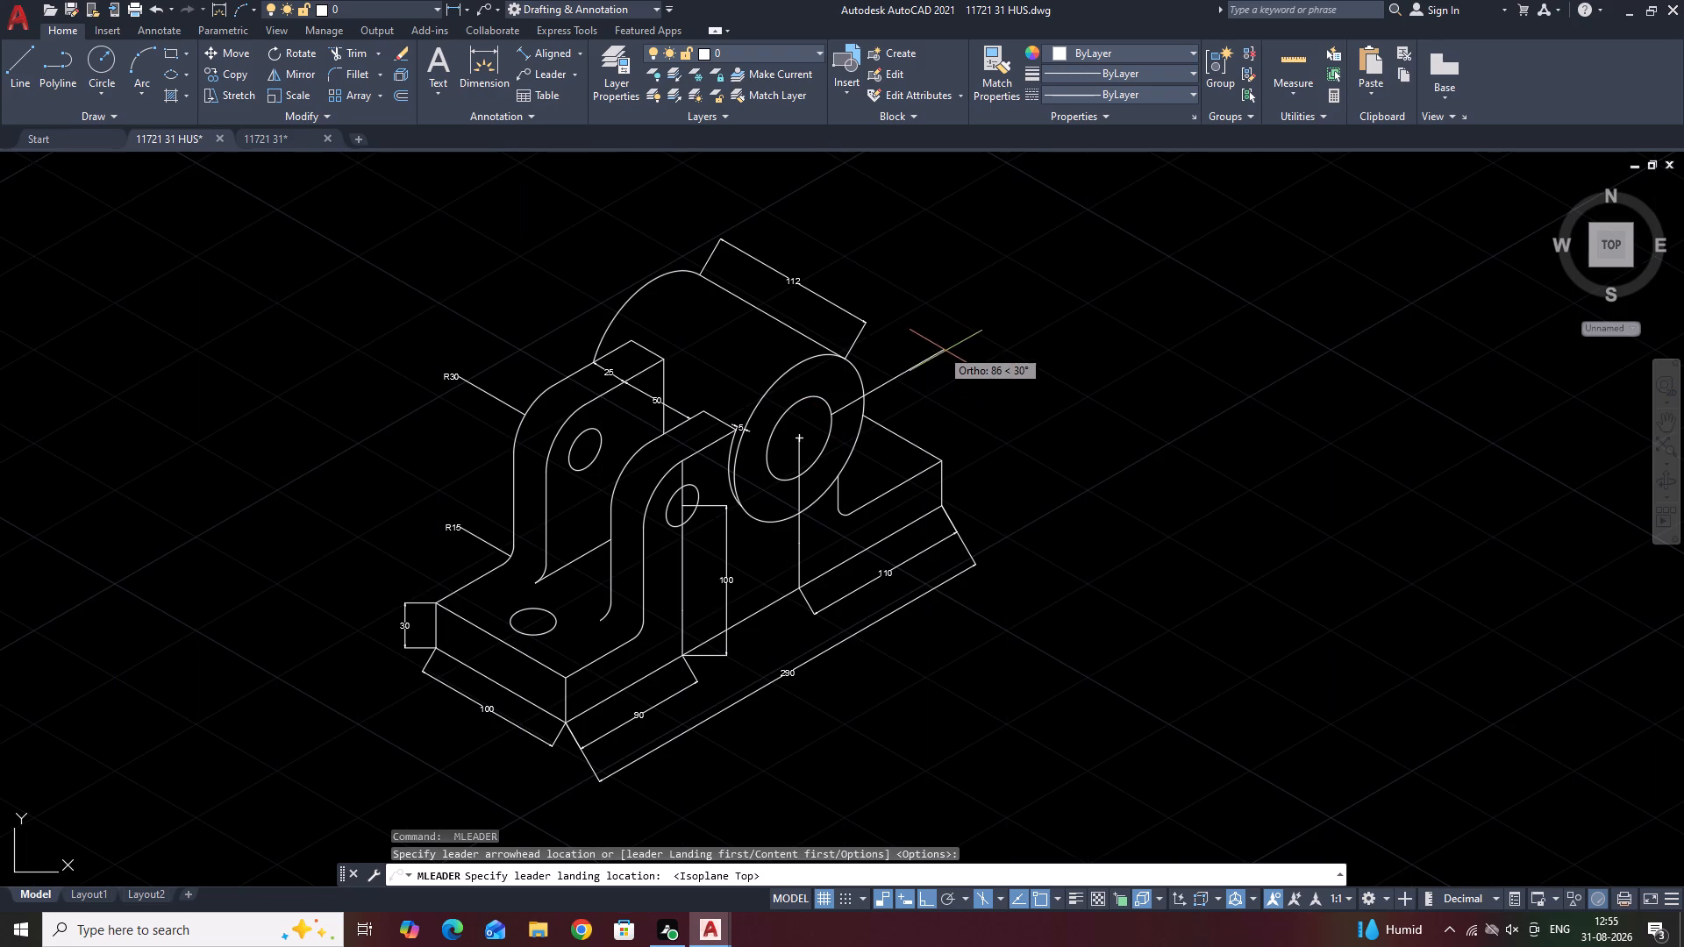
click(942, 360)
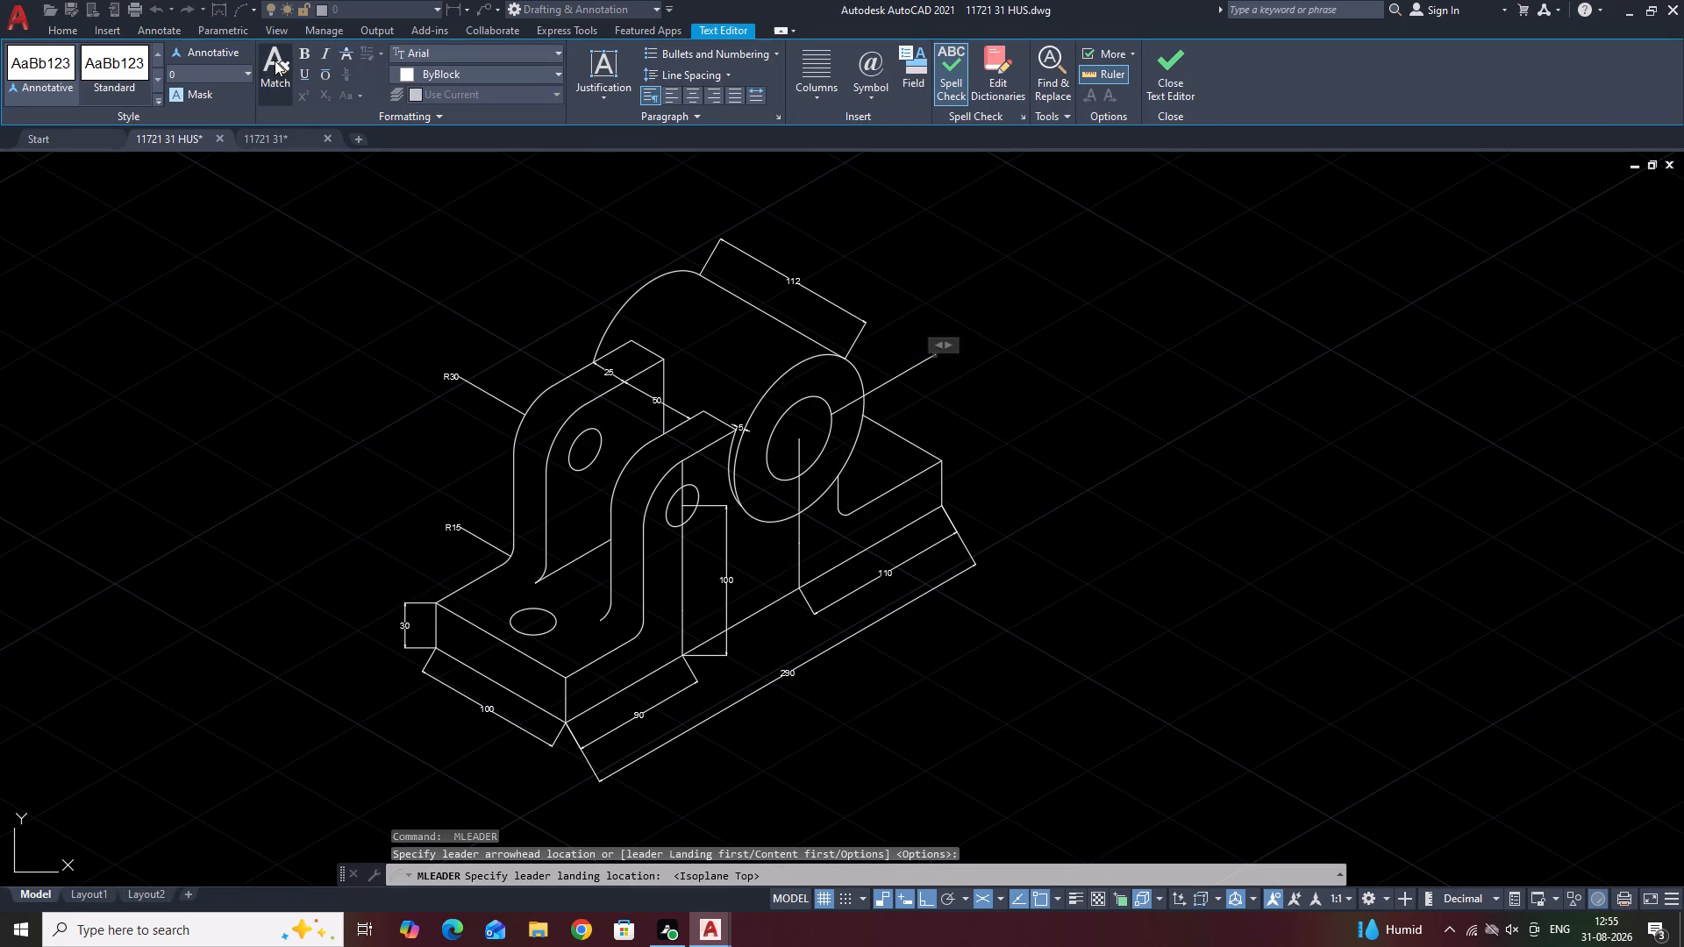
click(249, 72)
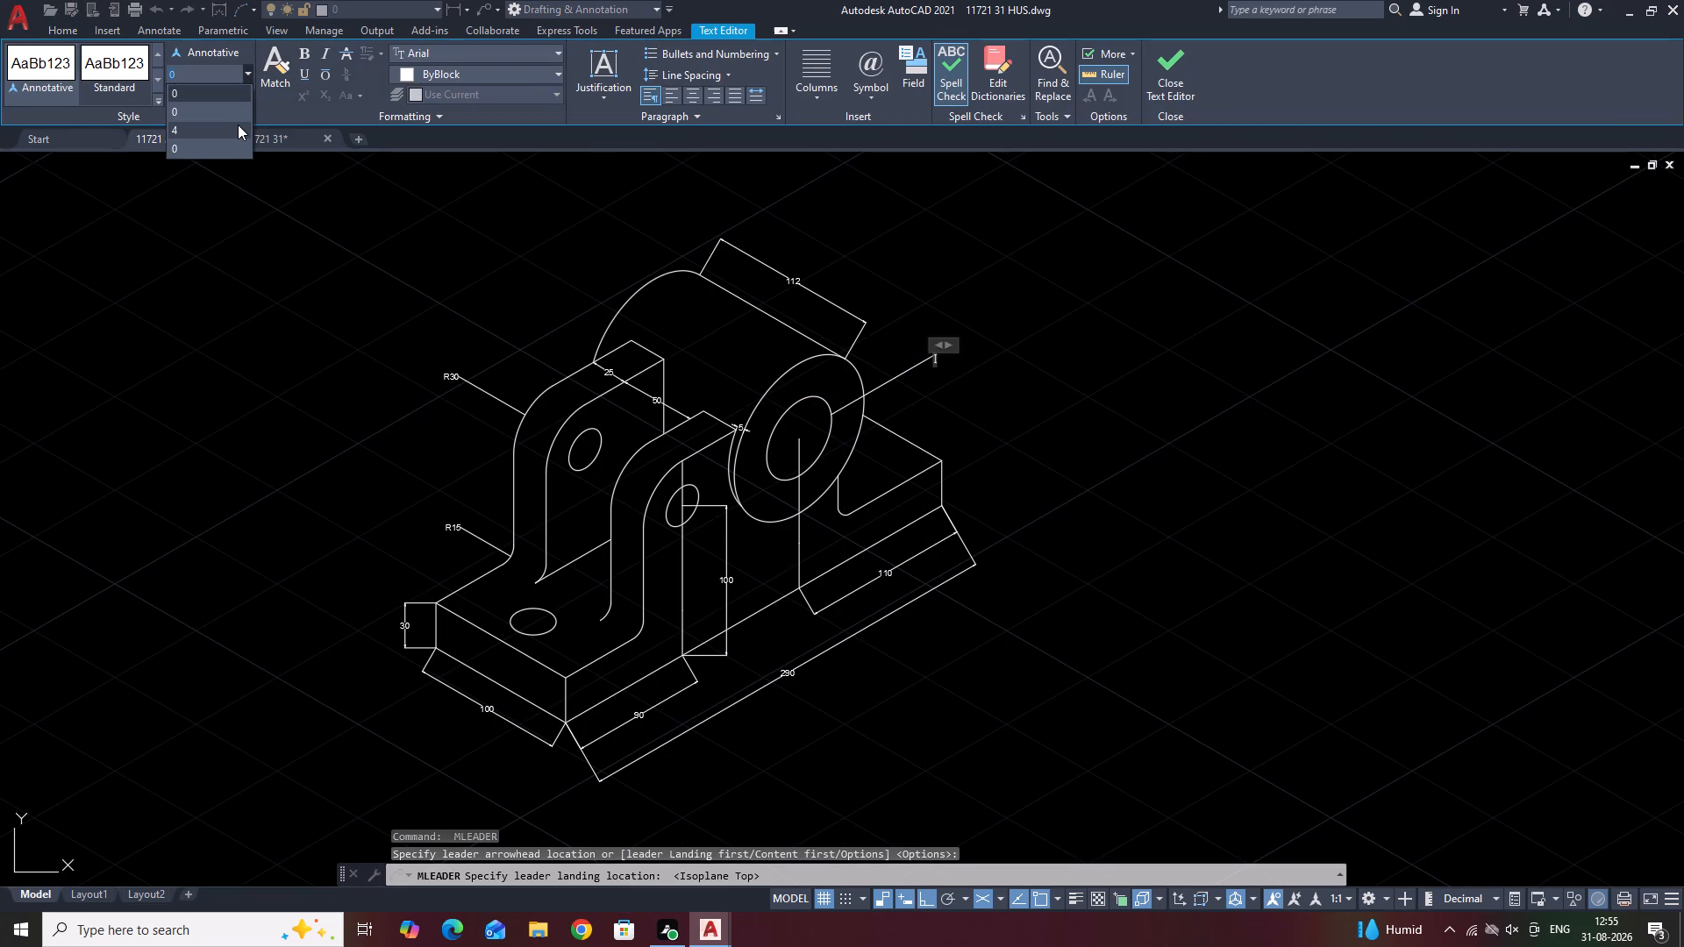
click(238, 125)
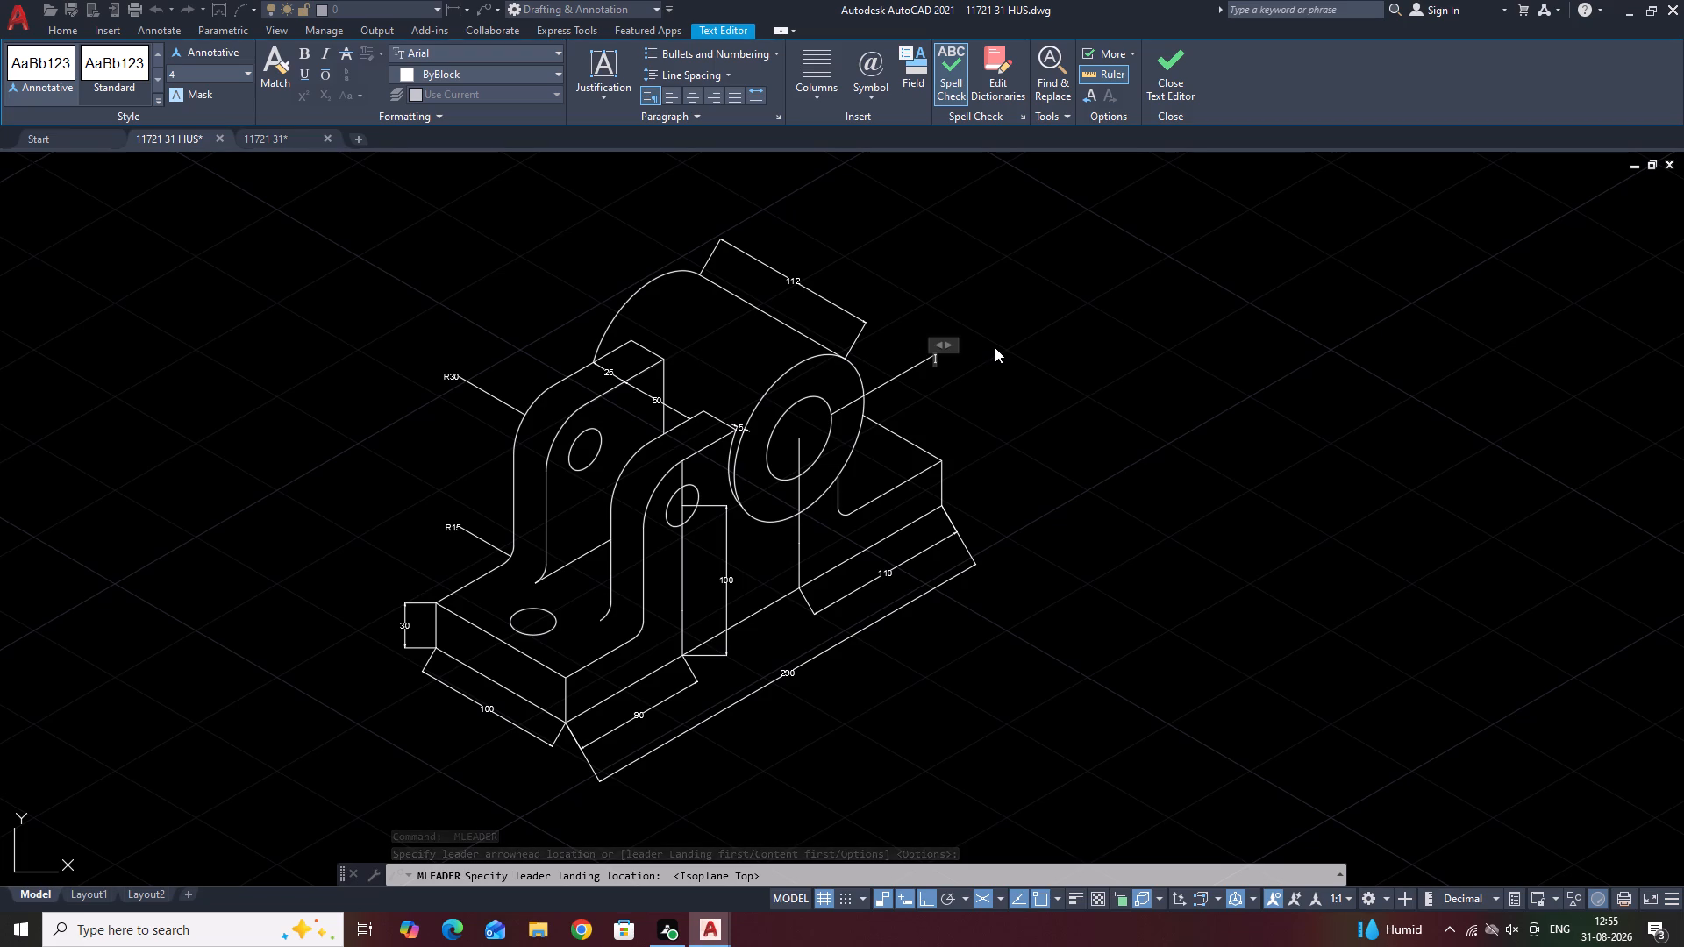
text(R25)
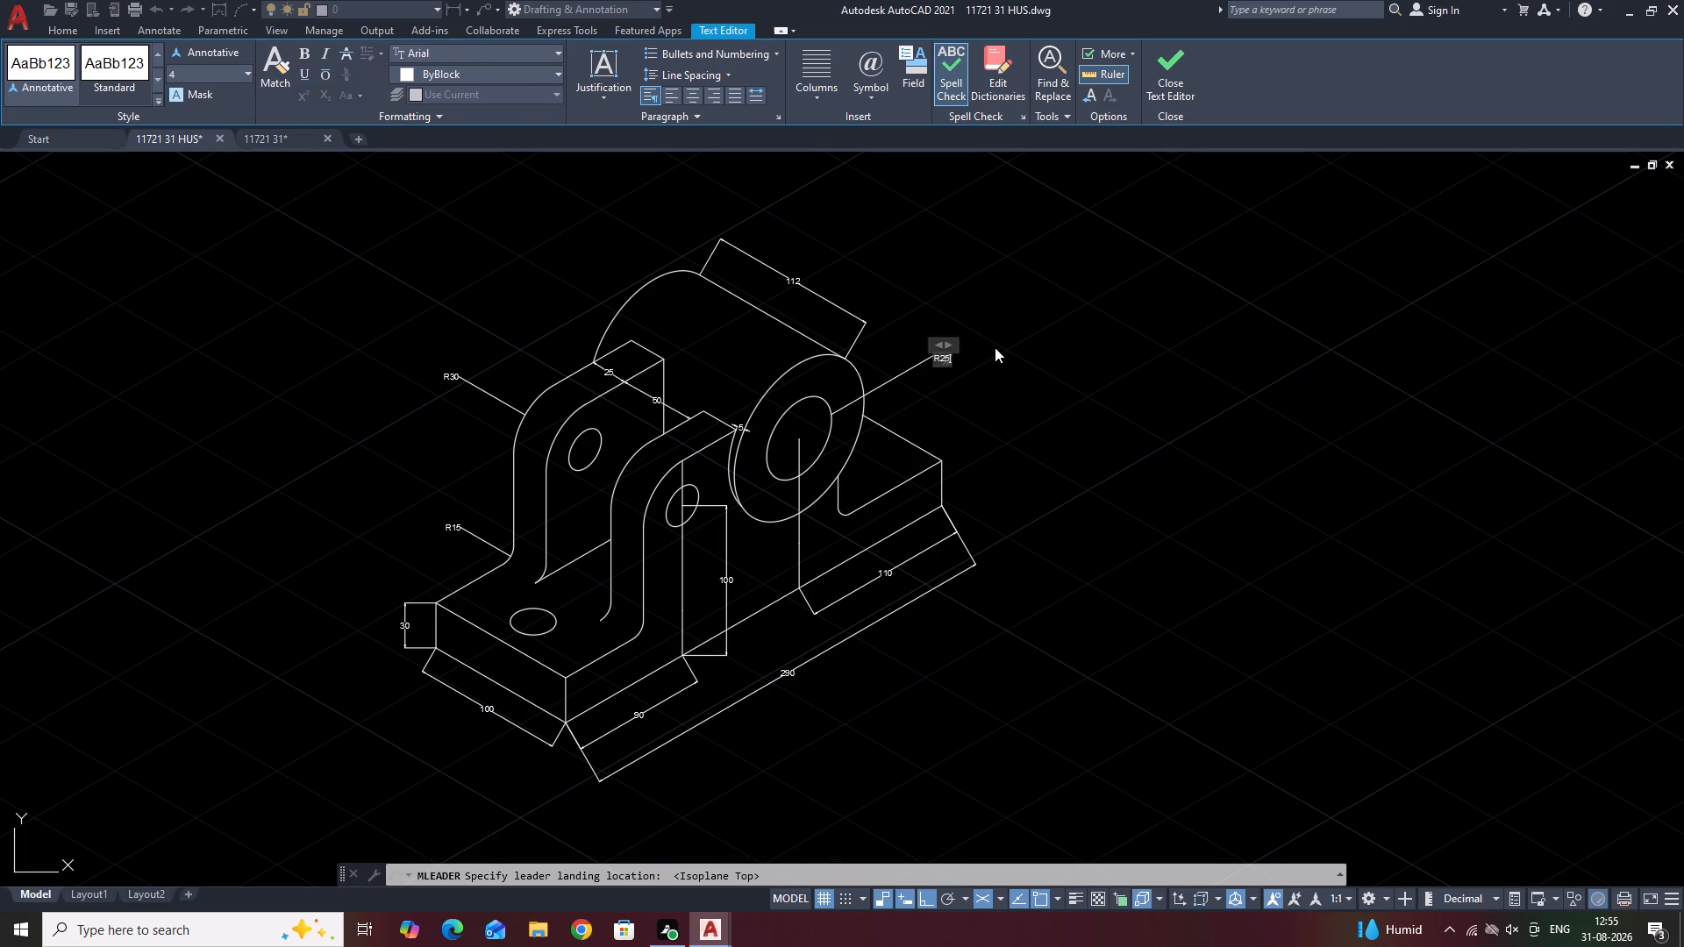
click(995, 347)
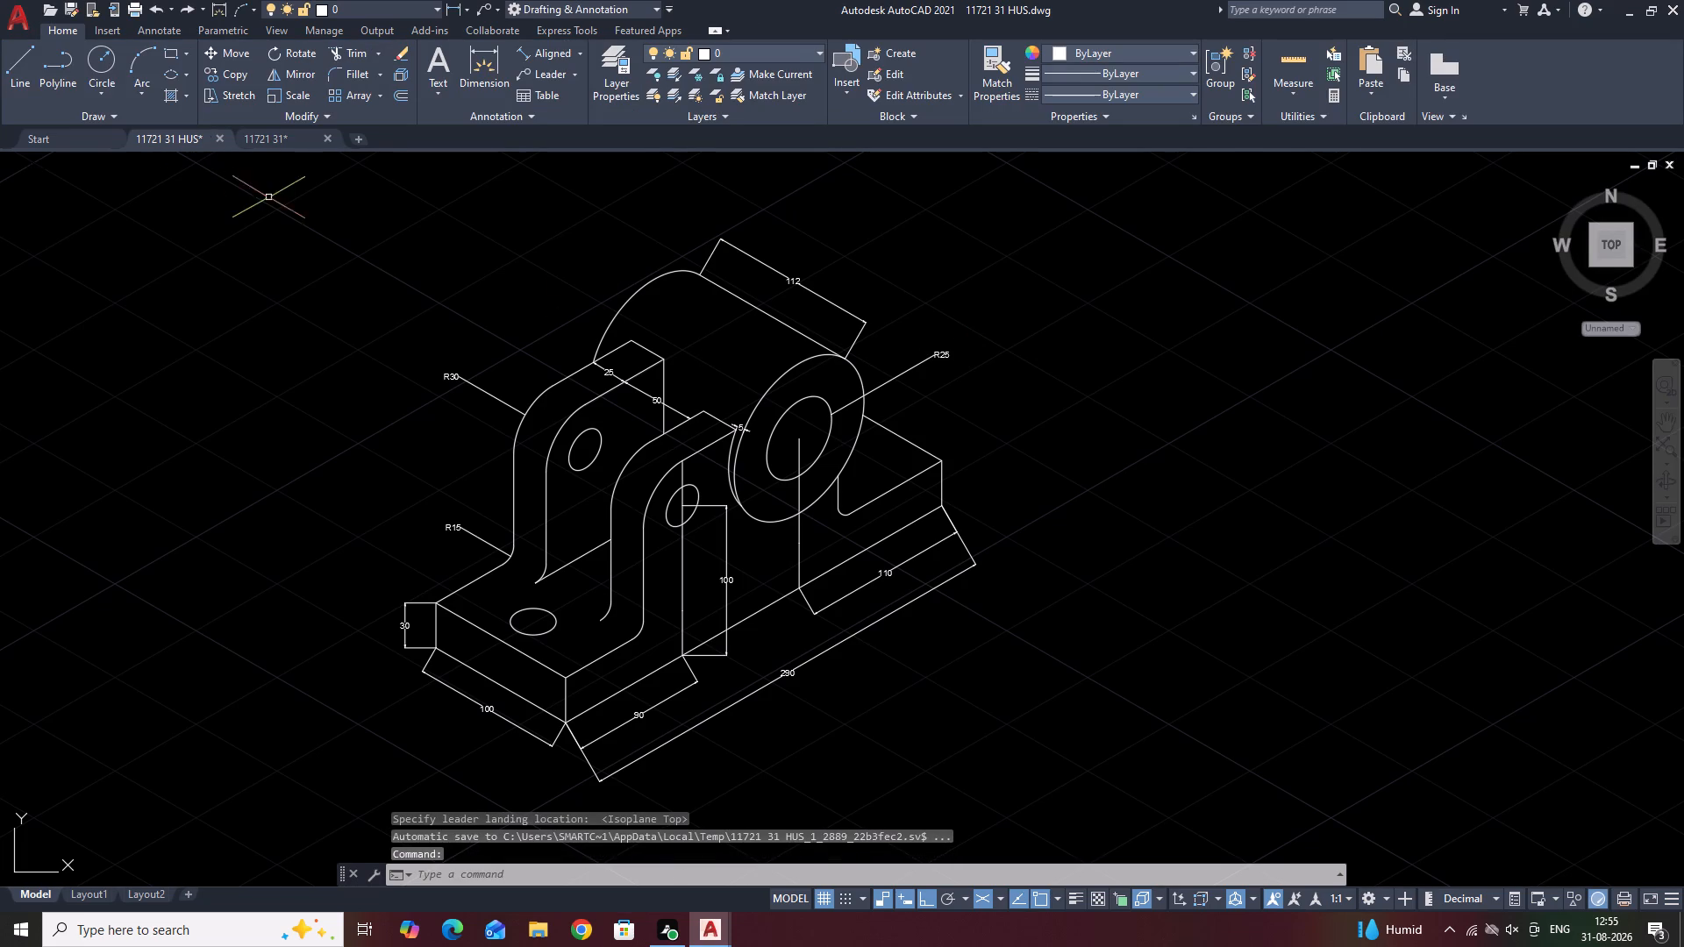
Add a multileader on the boss's outer circle, parallel to the R25 leader, with the text R50 at height 4.
key(space)
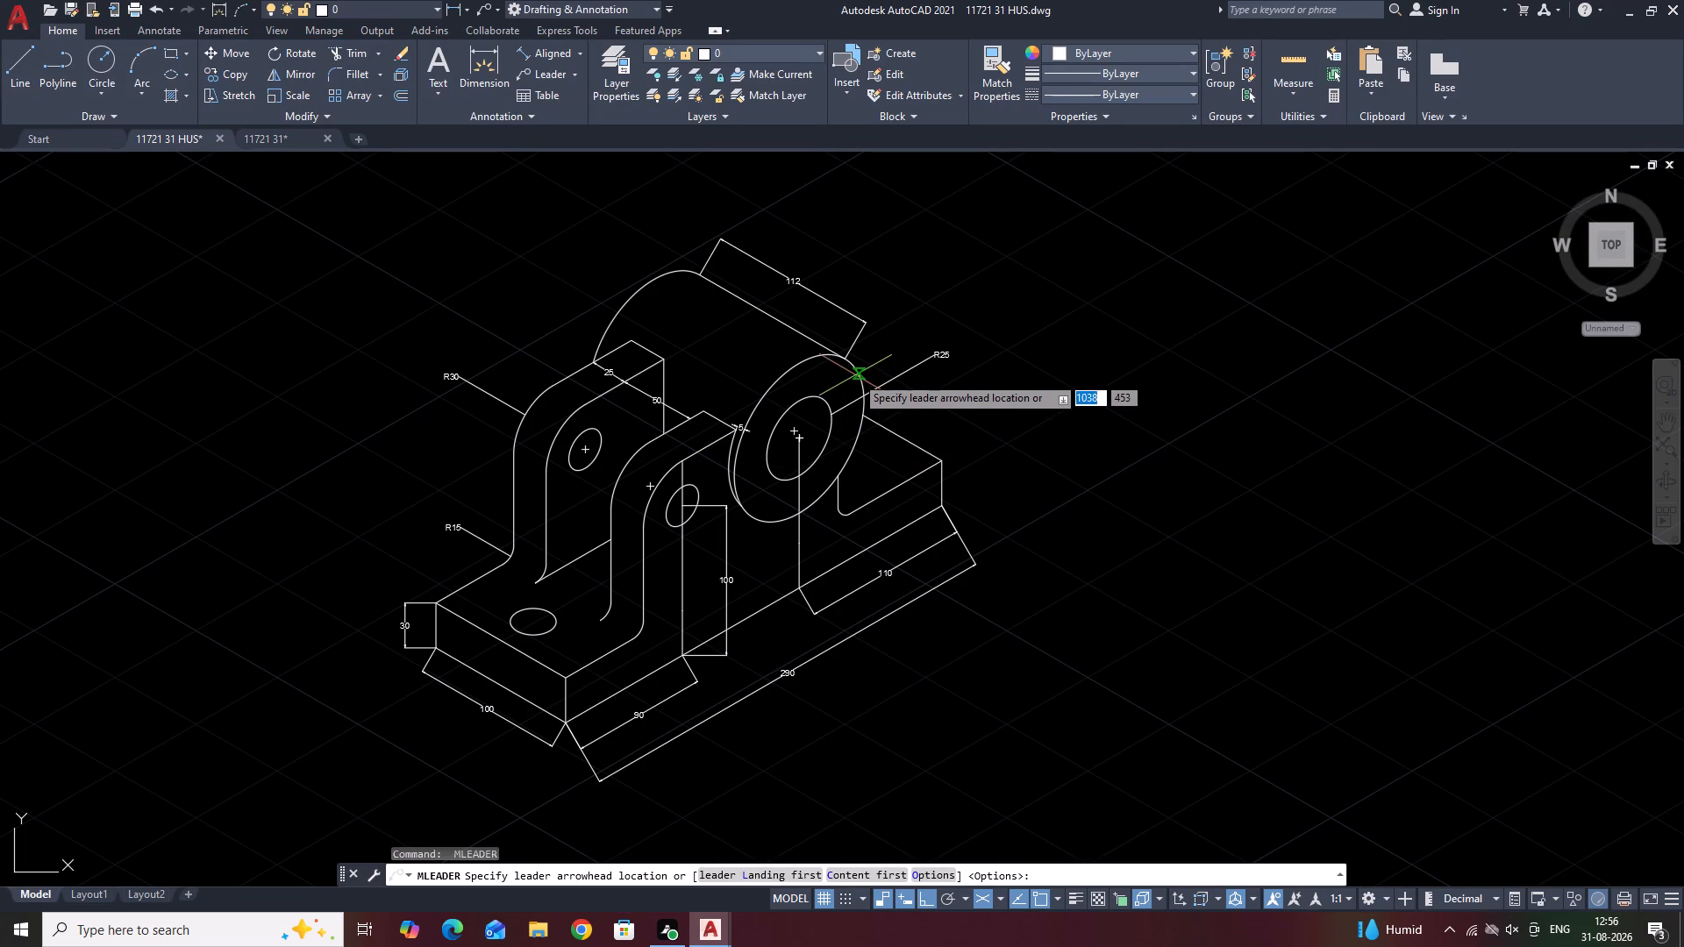
click(857, 375)
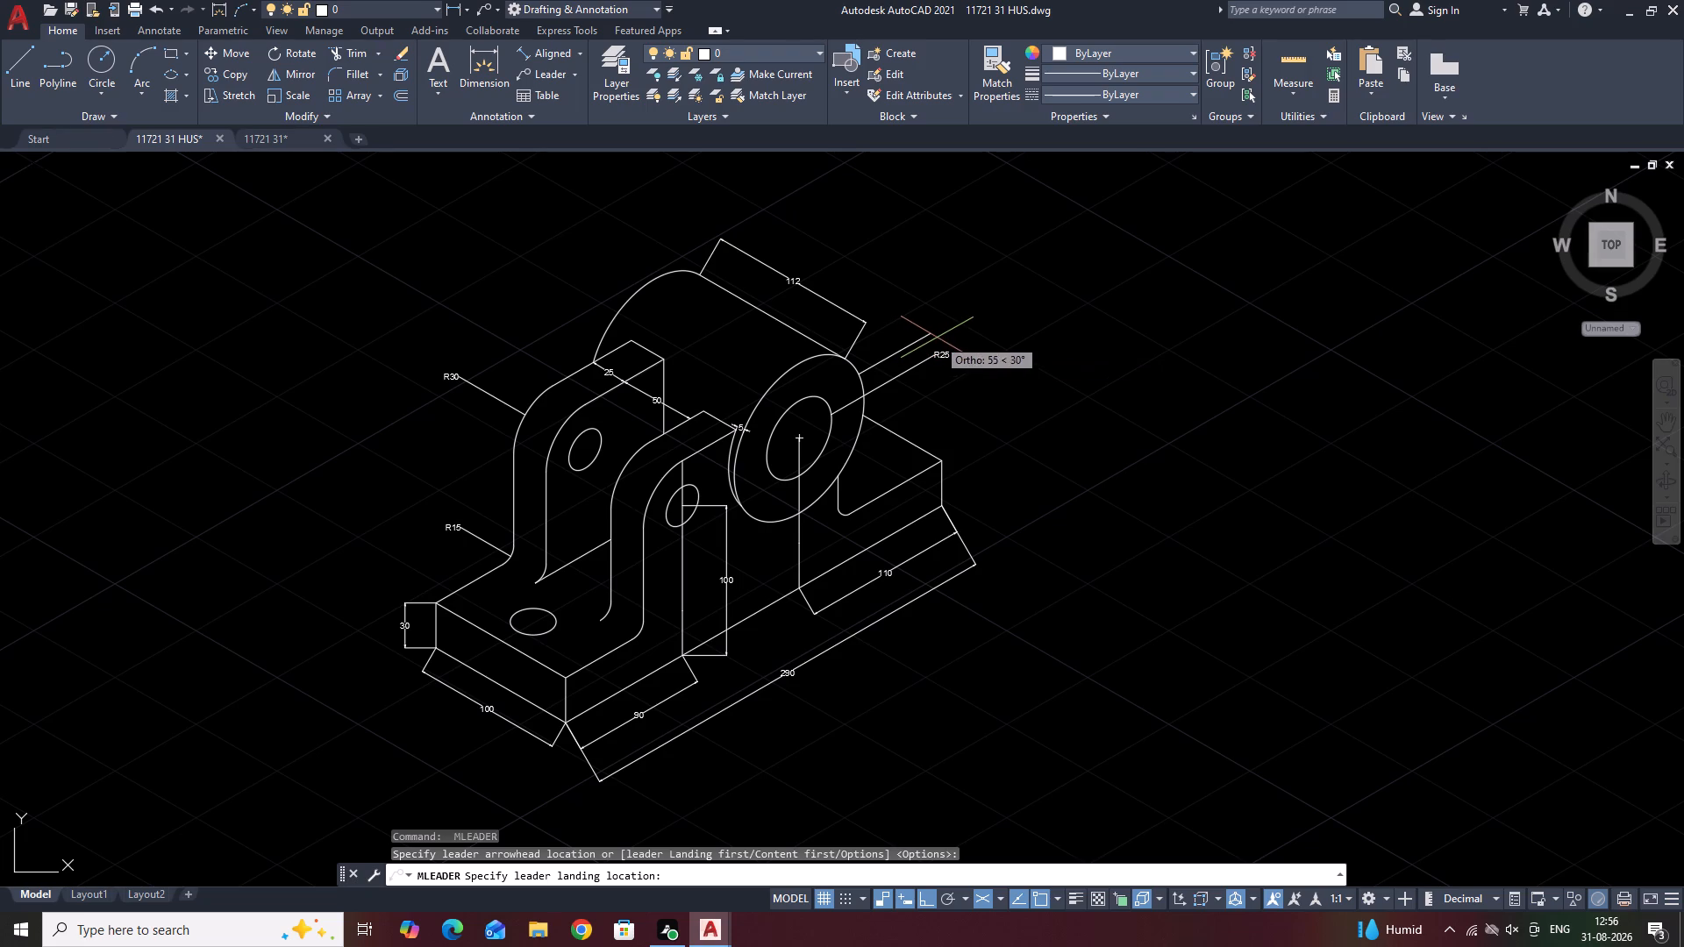
click(937, 338)
click(245, 69)
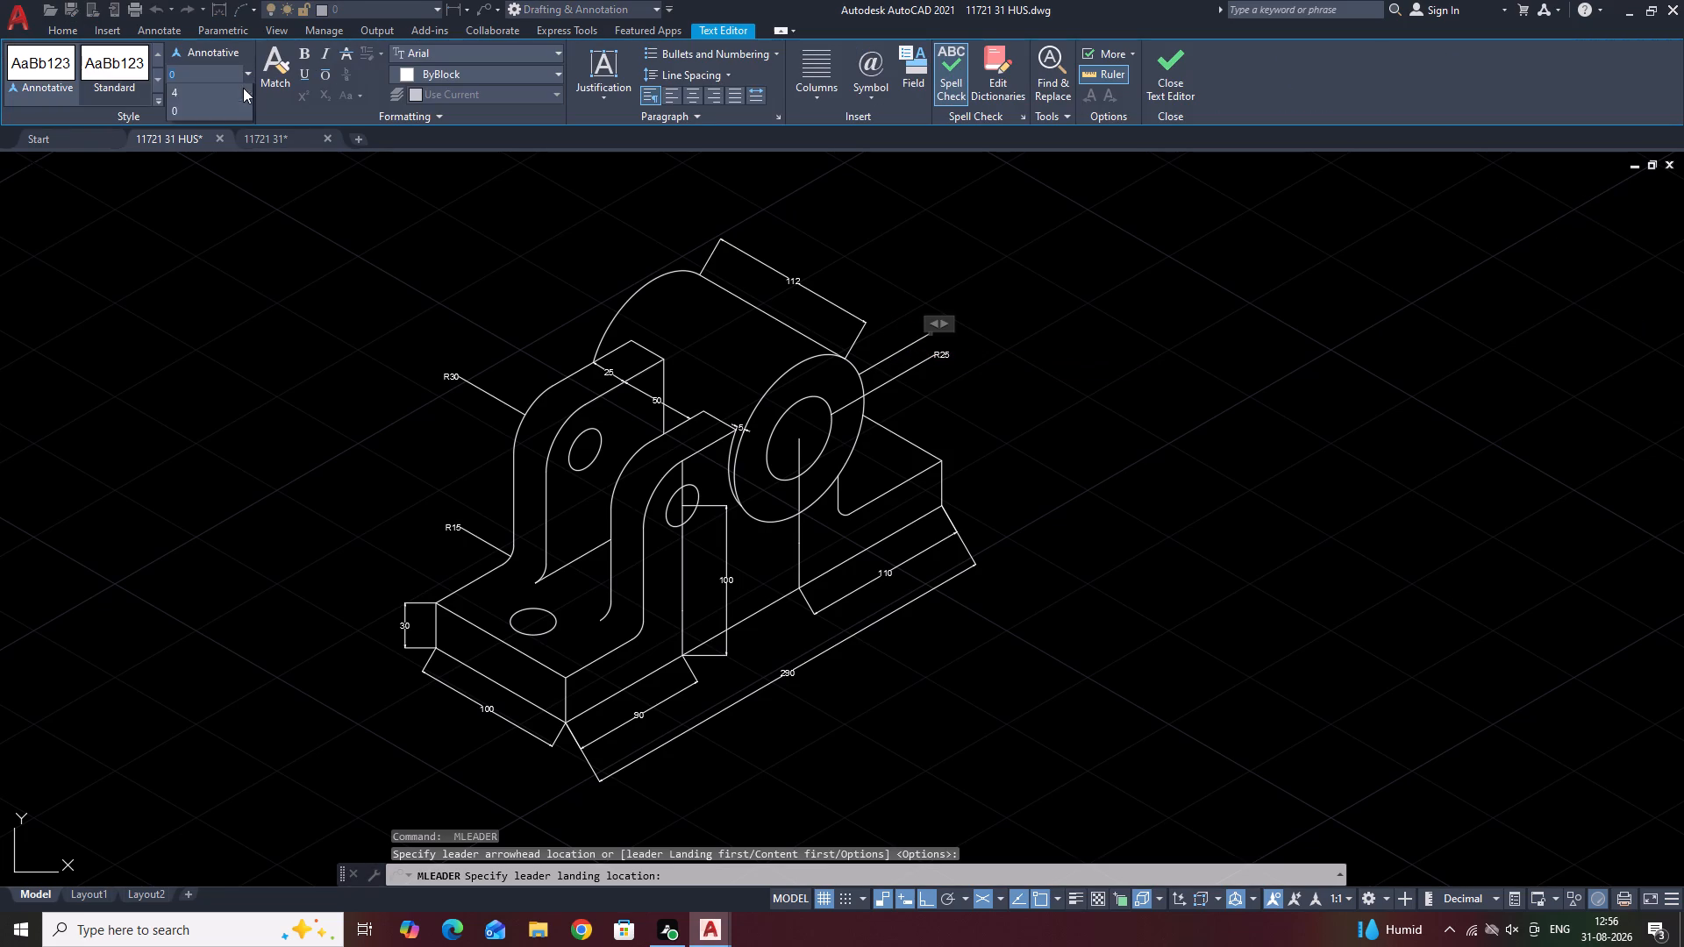
click(234, 125)
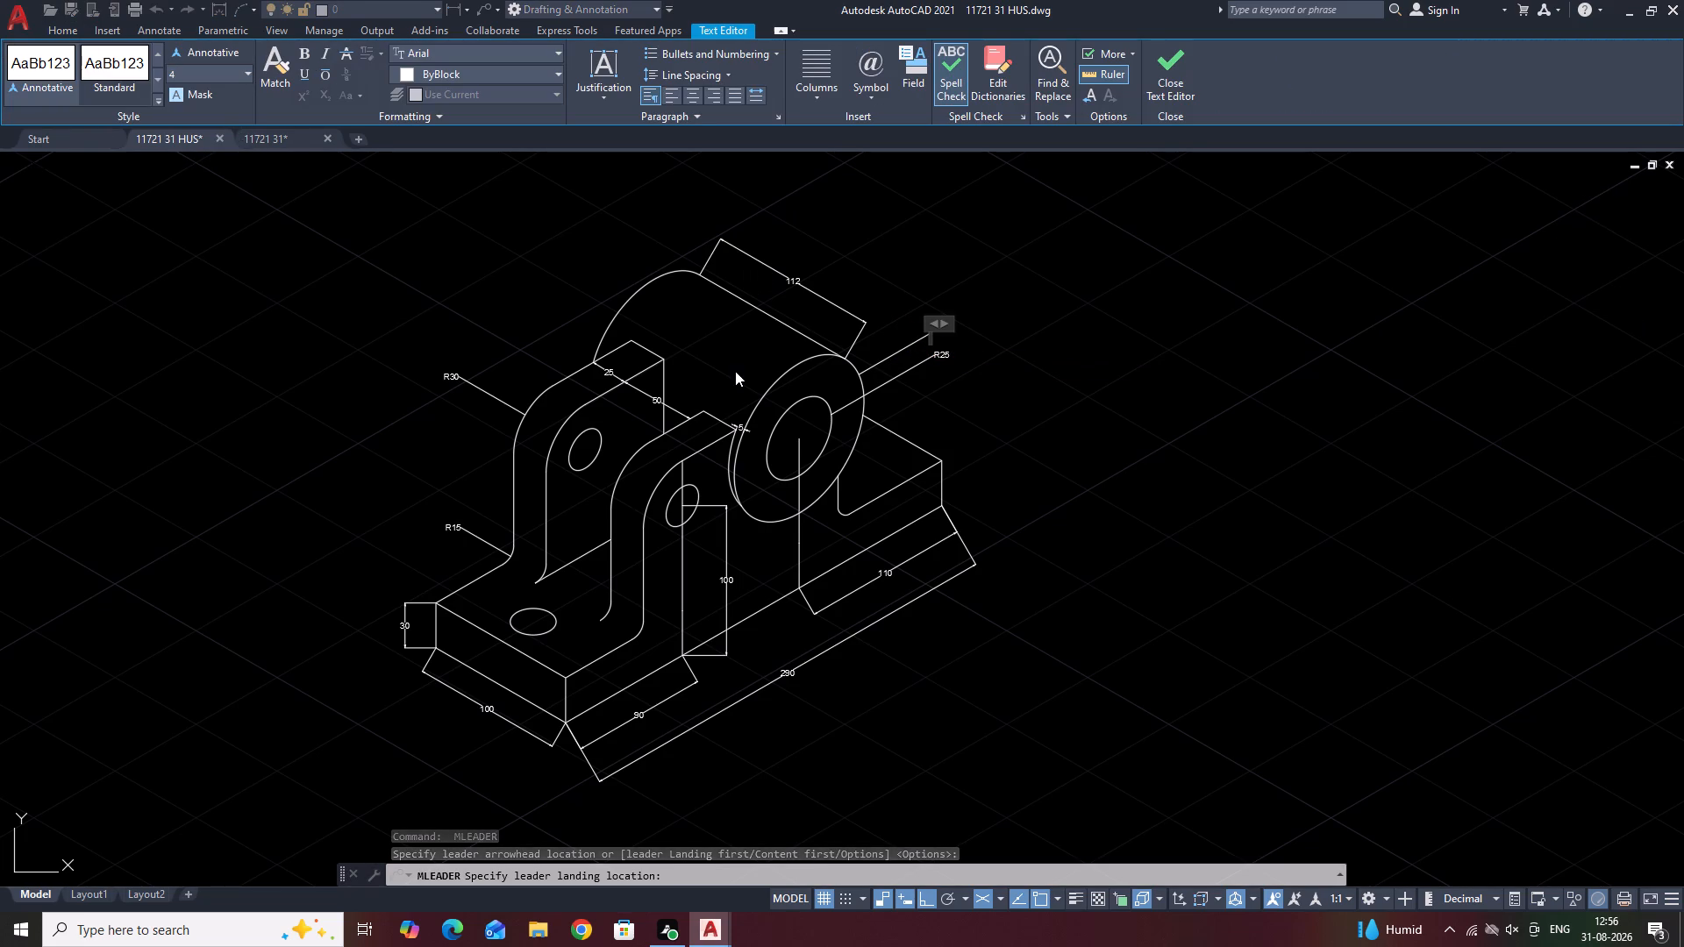
text(R50)
click(1026, 321)
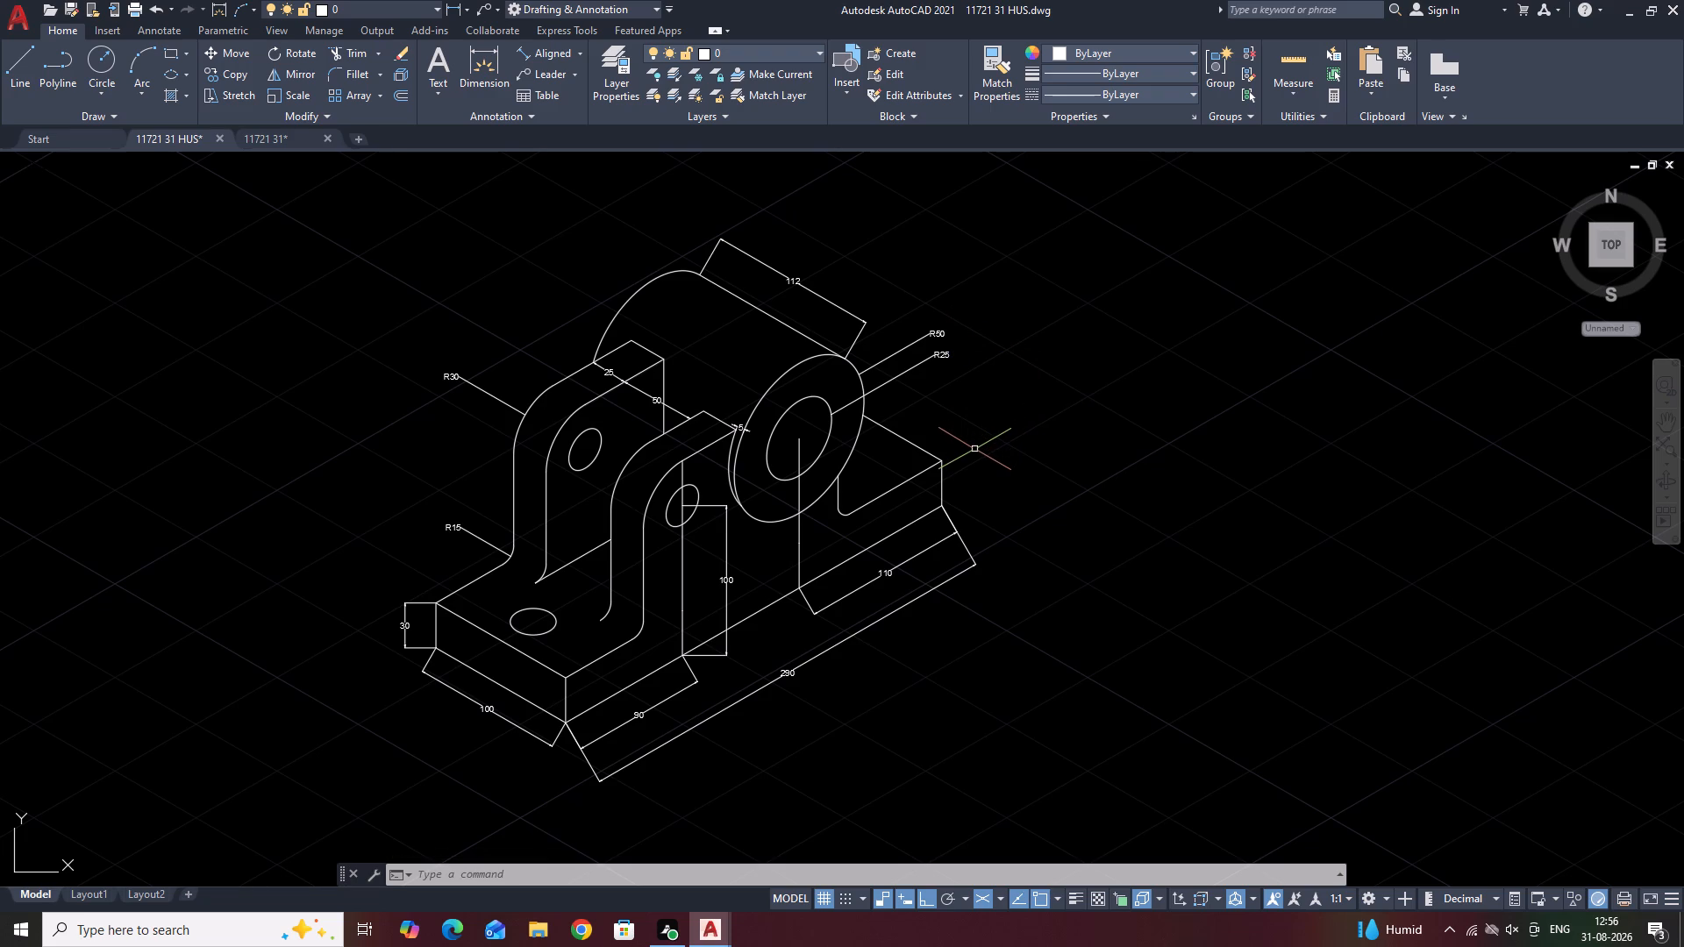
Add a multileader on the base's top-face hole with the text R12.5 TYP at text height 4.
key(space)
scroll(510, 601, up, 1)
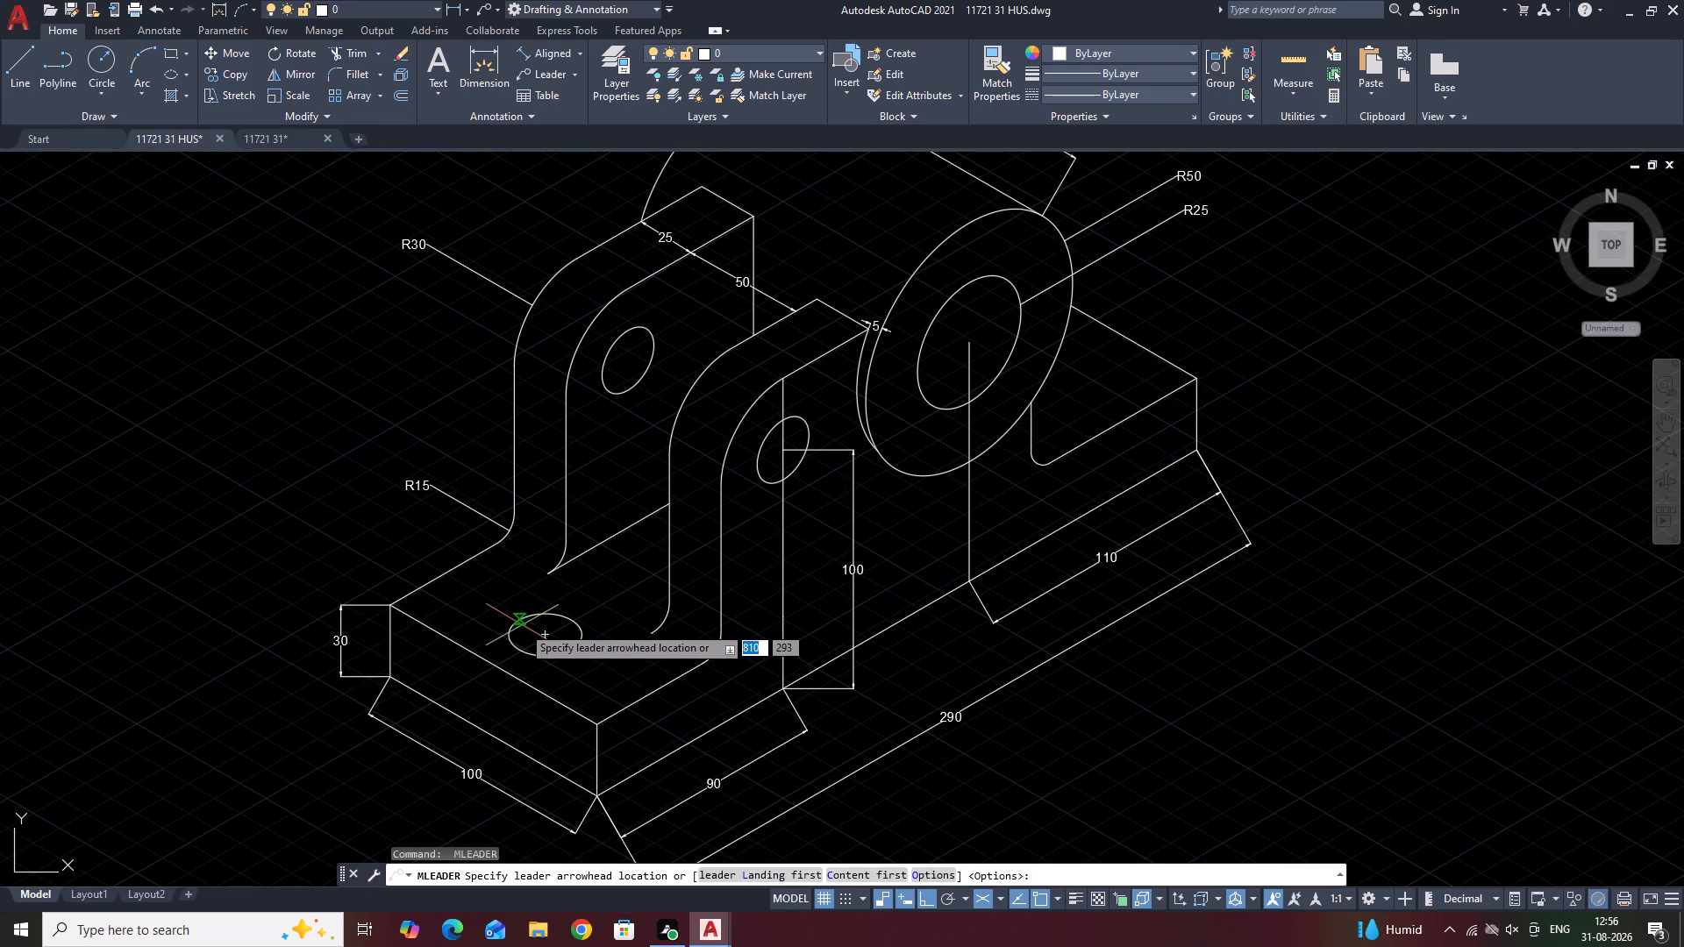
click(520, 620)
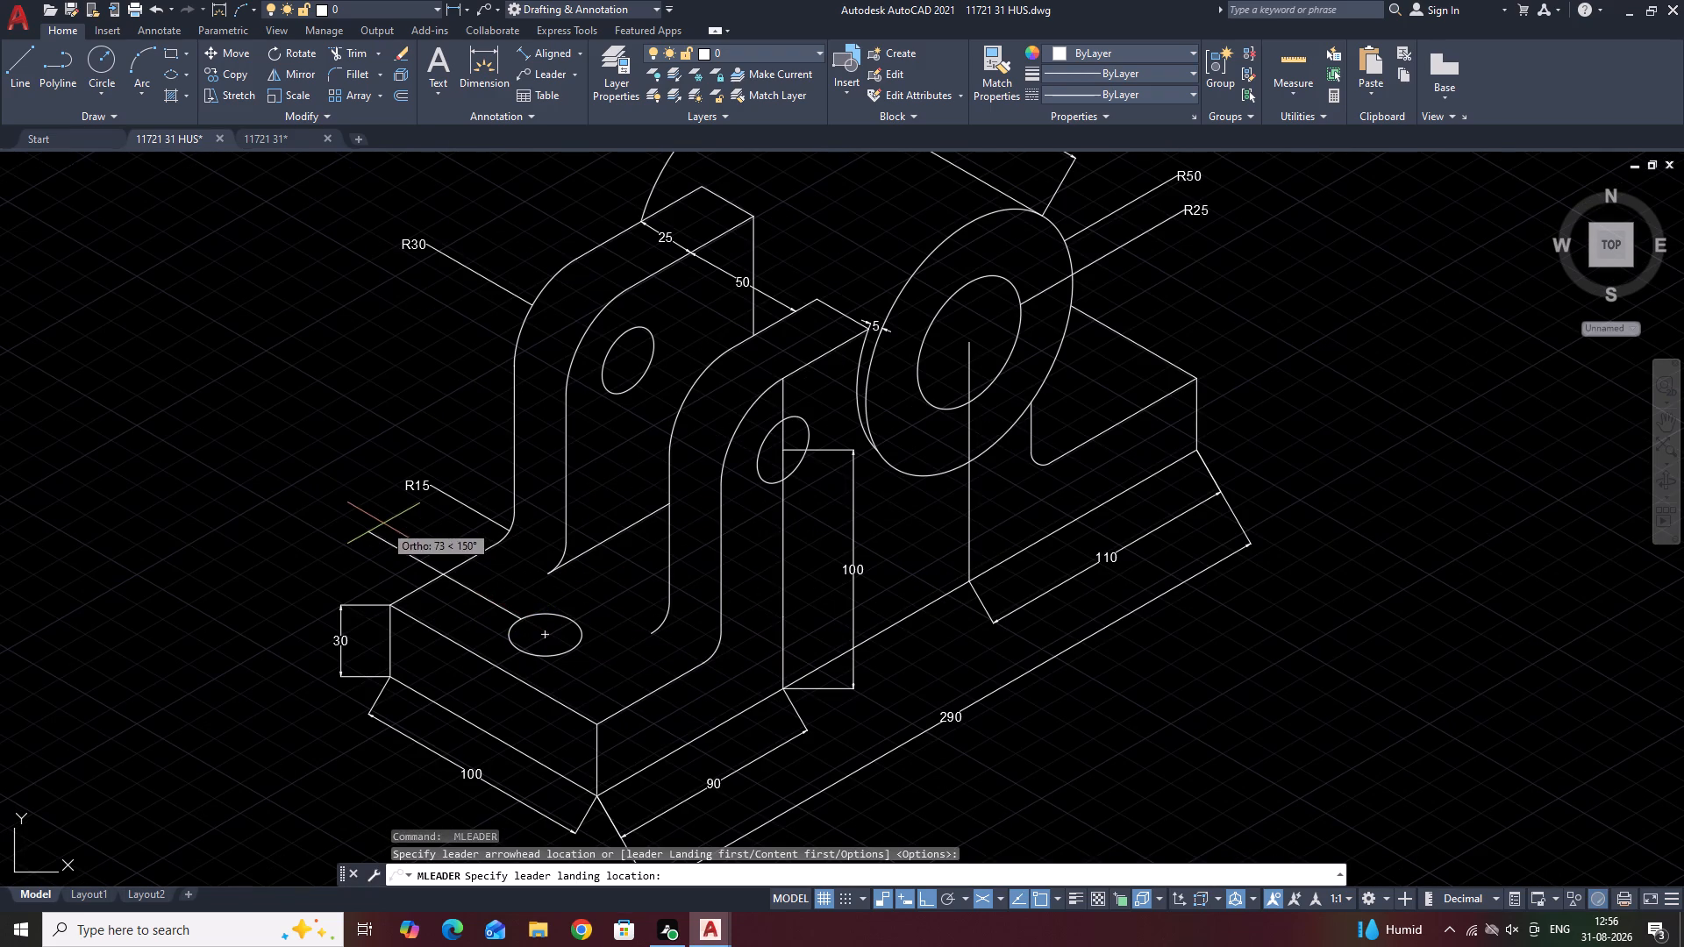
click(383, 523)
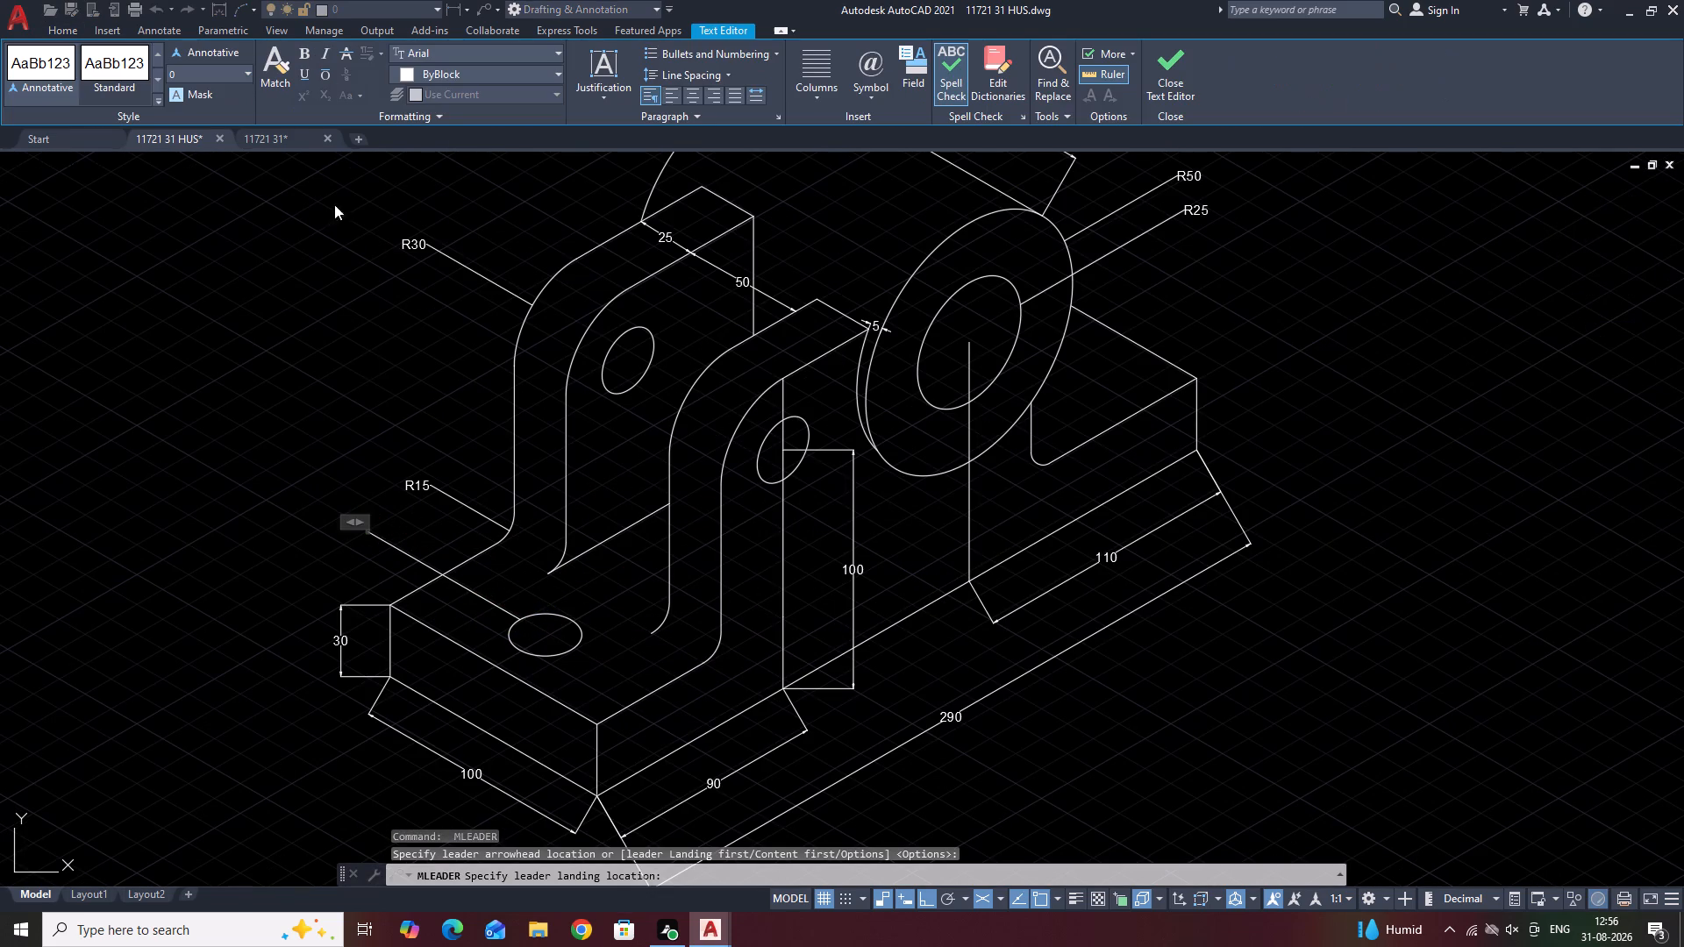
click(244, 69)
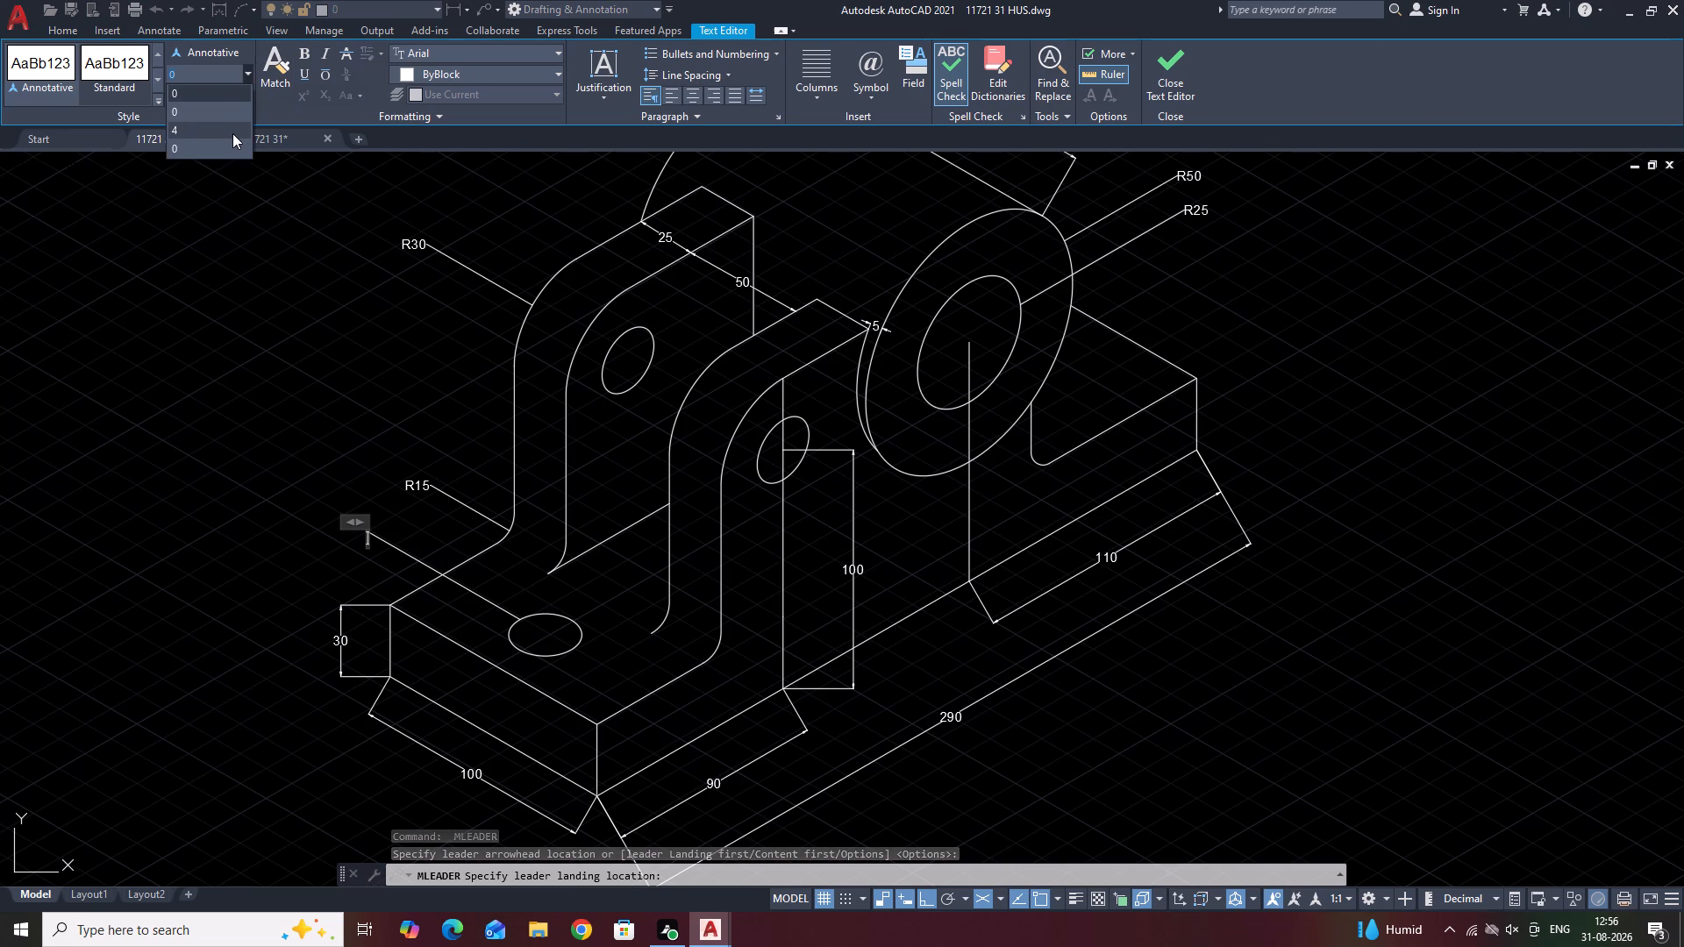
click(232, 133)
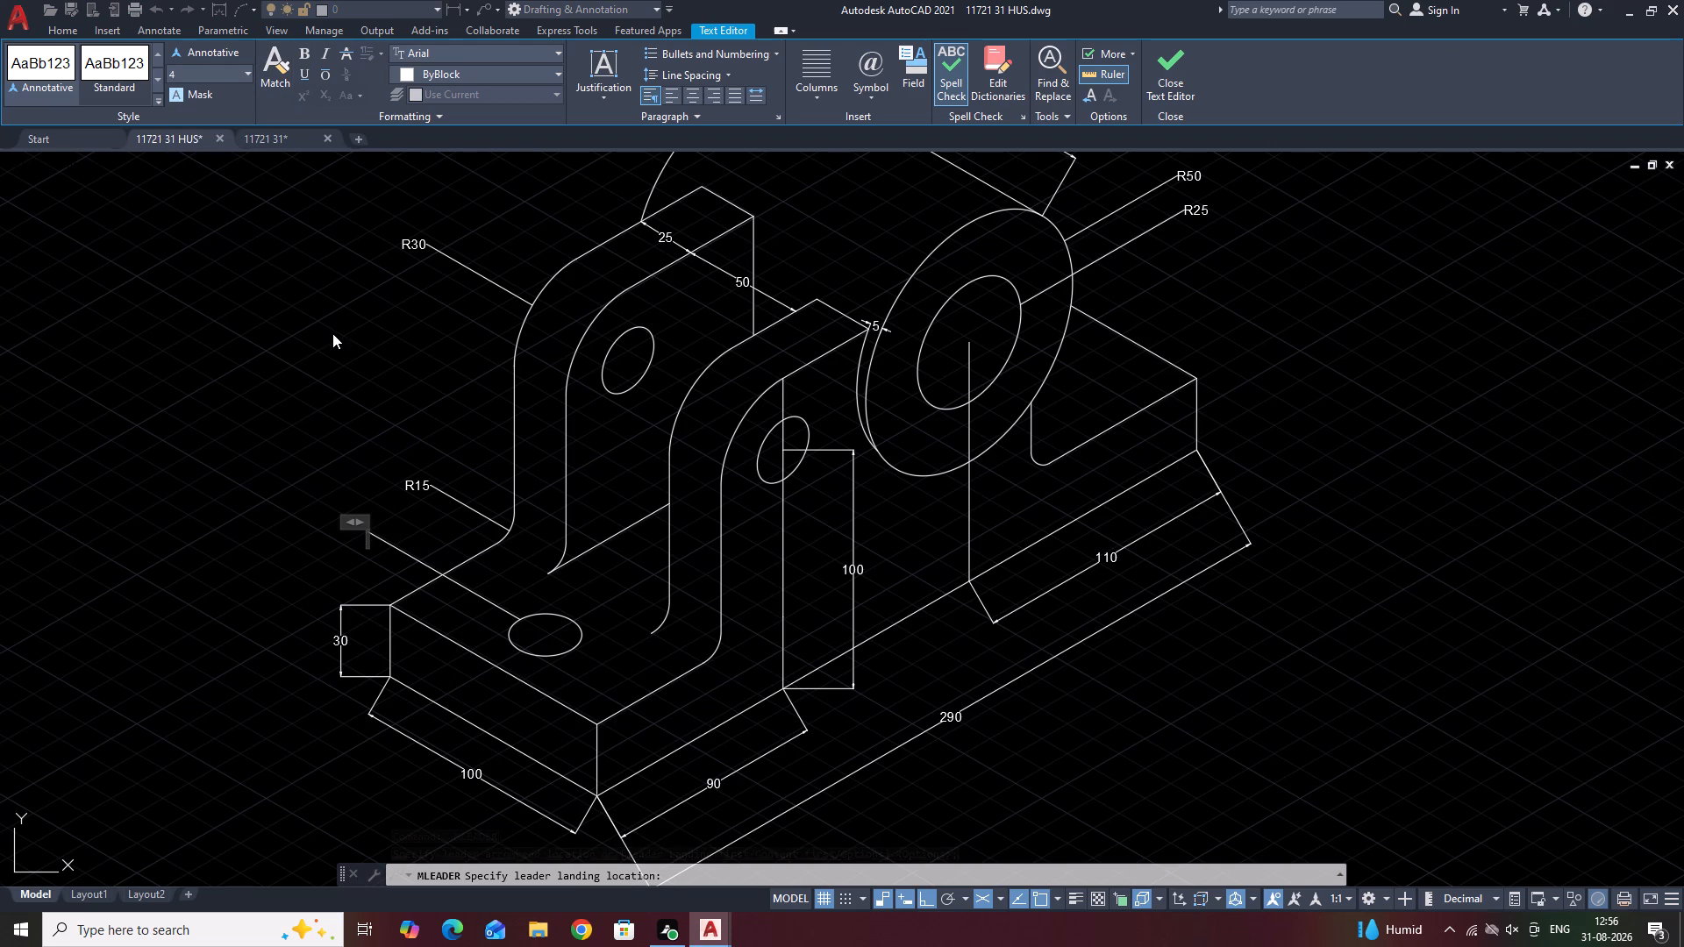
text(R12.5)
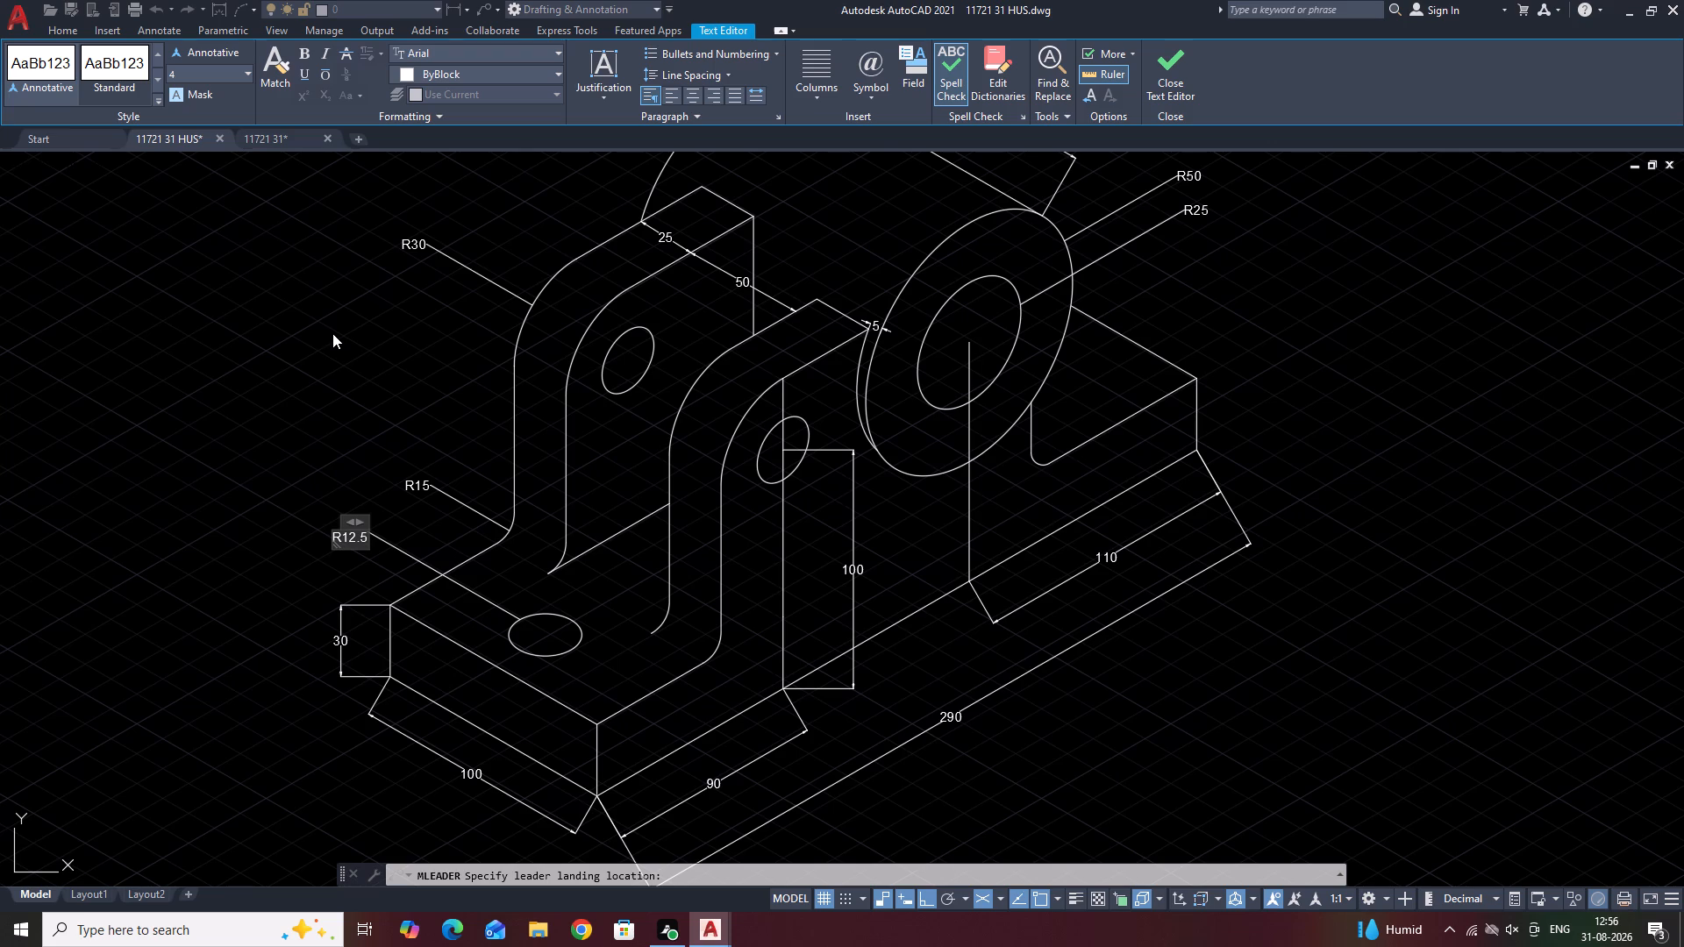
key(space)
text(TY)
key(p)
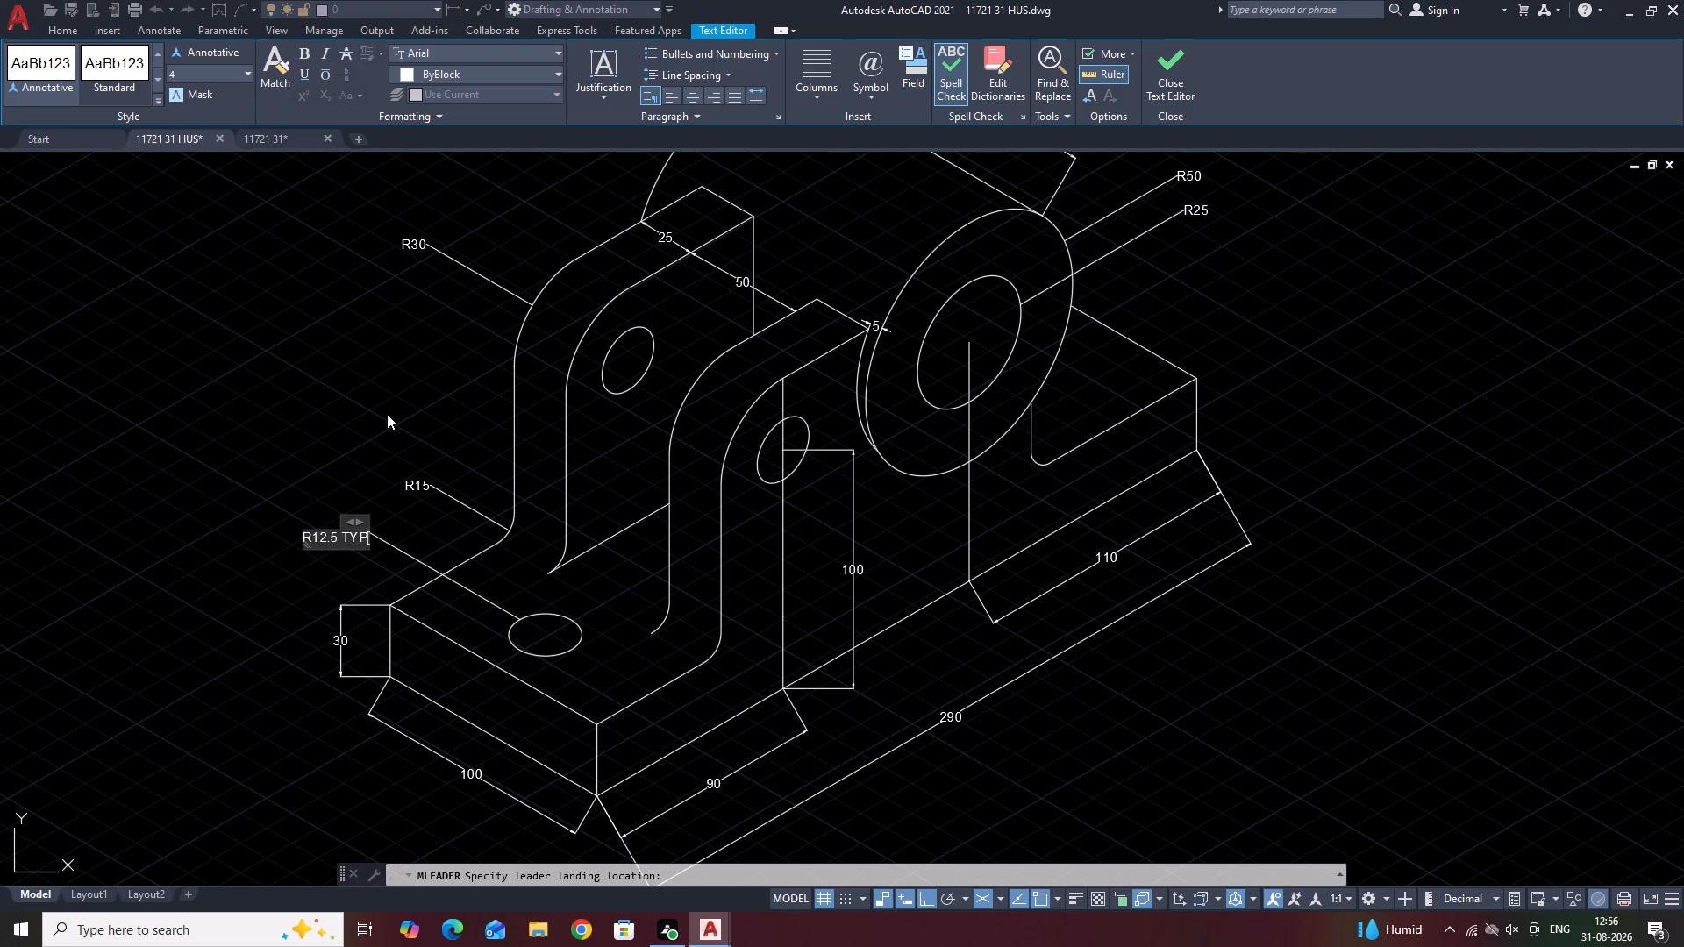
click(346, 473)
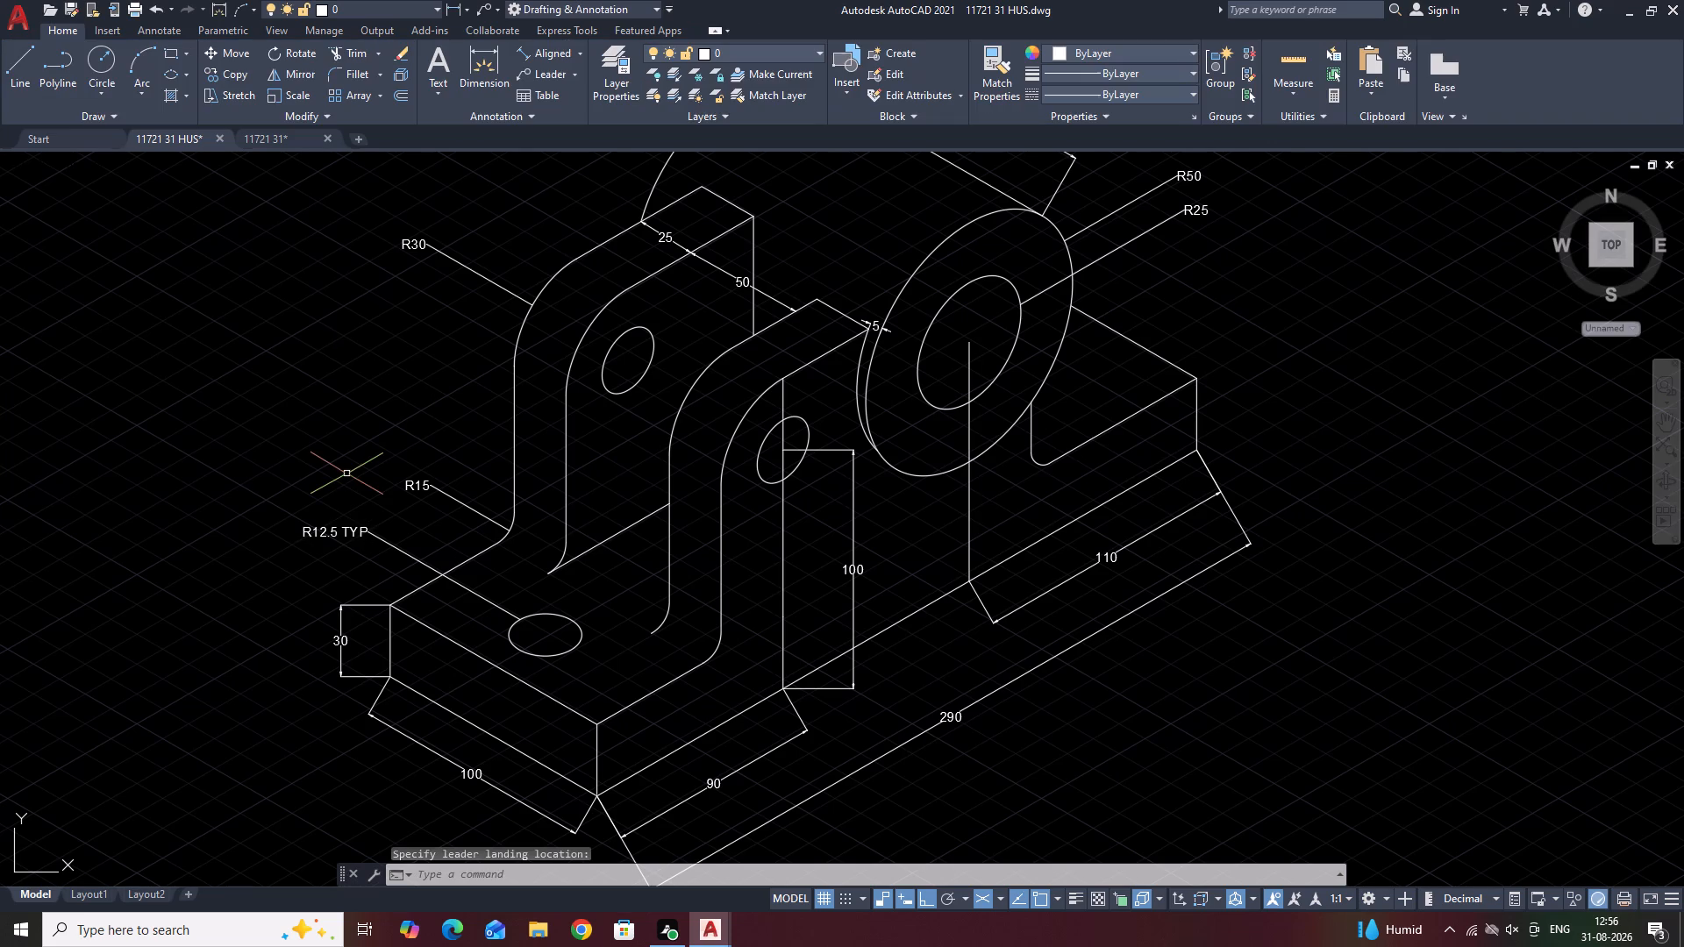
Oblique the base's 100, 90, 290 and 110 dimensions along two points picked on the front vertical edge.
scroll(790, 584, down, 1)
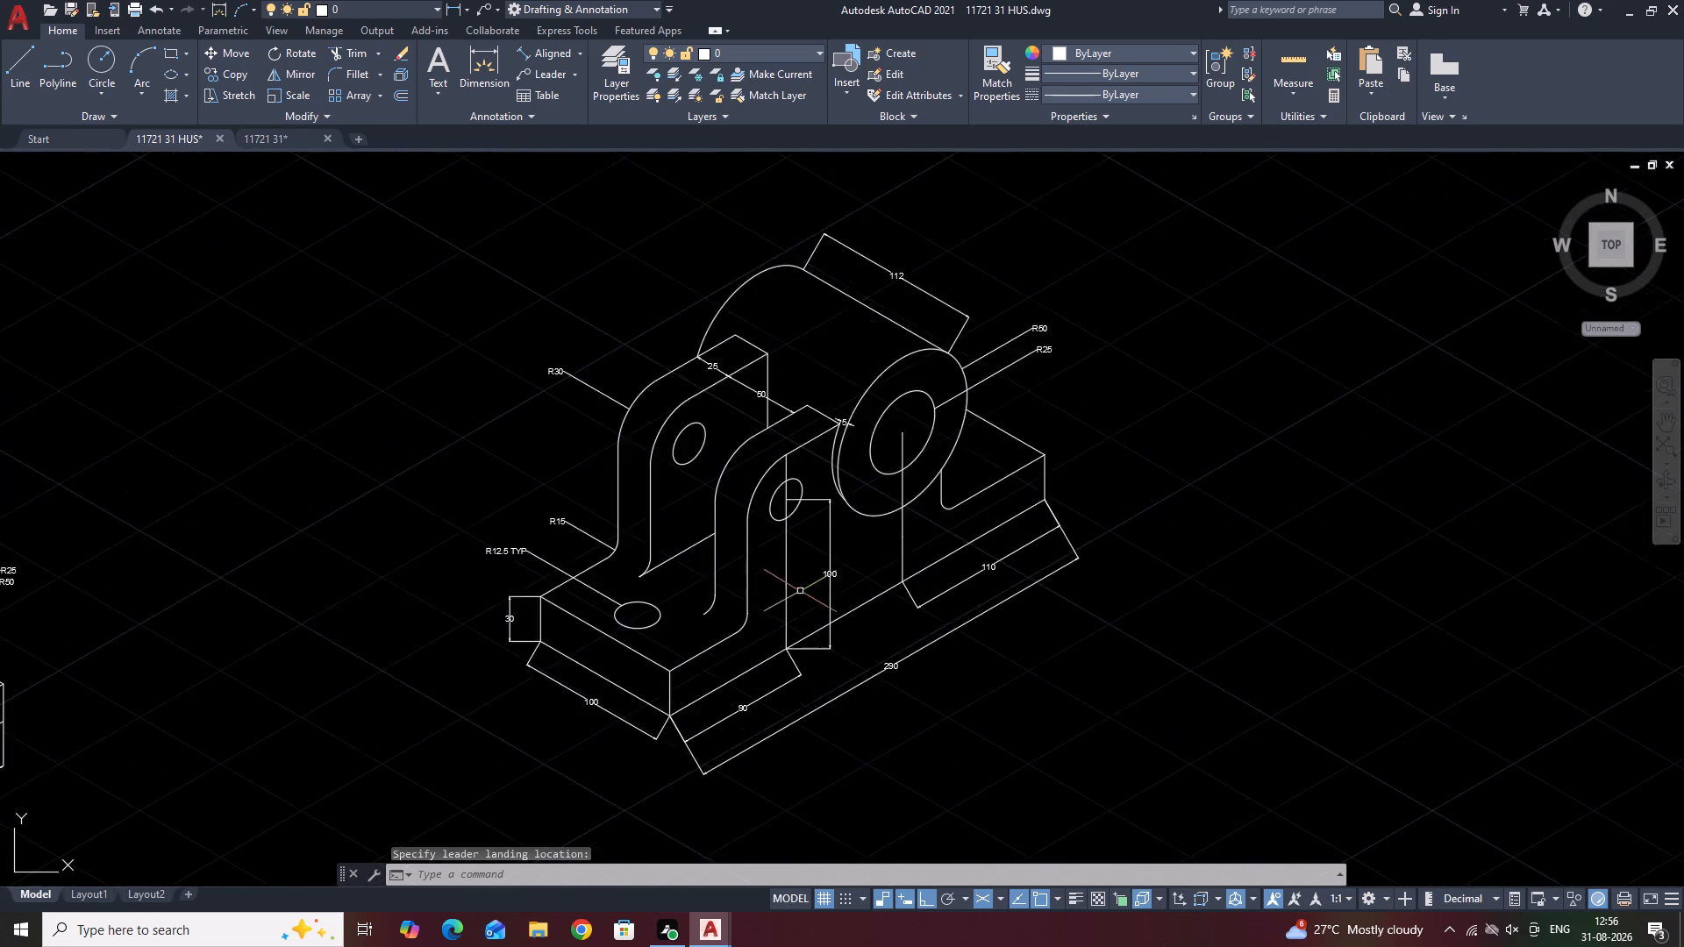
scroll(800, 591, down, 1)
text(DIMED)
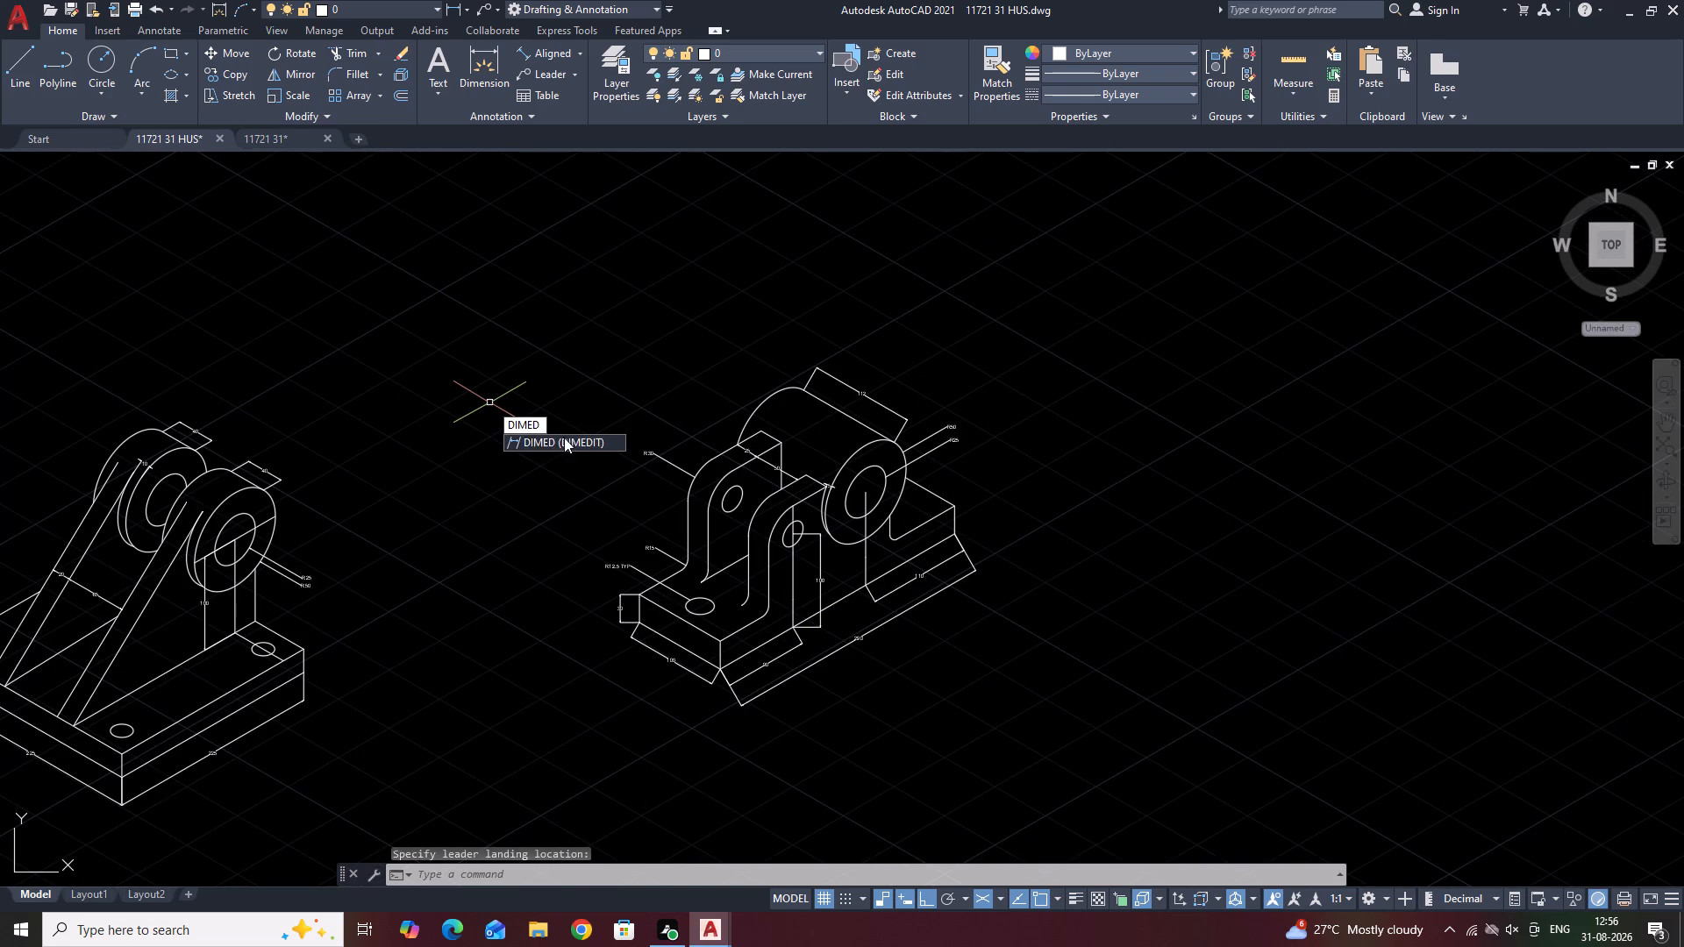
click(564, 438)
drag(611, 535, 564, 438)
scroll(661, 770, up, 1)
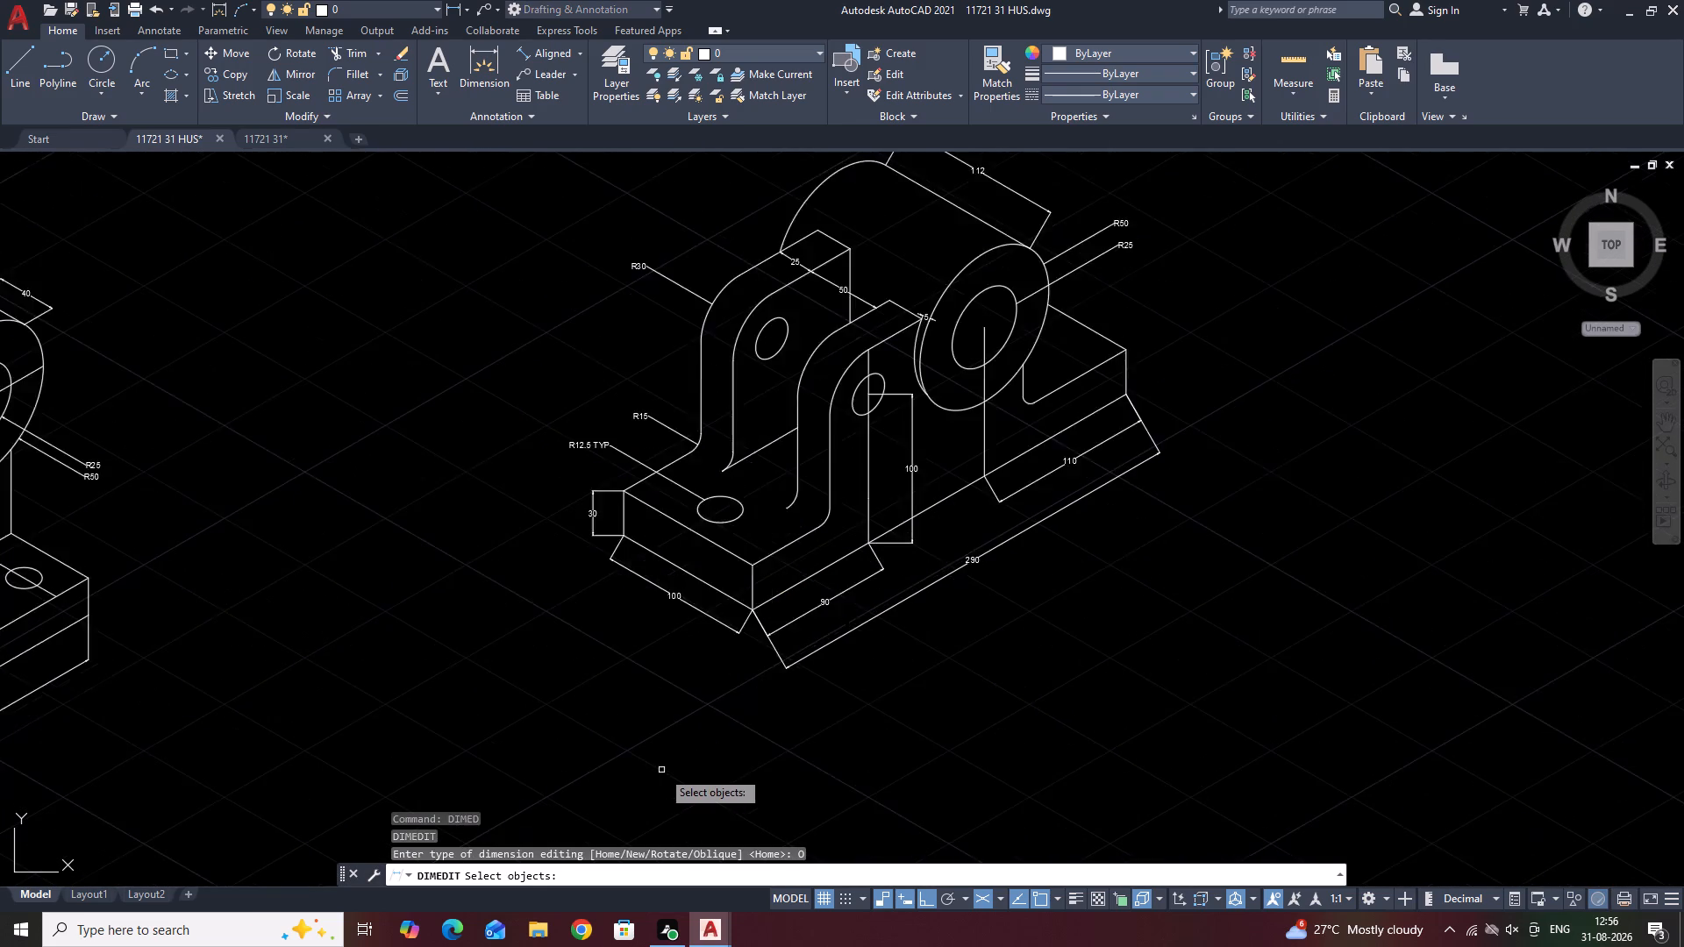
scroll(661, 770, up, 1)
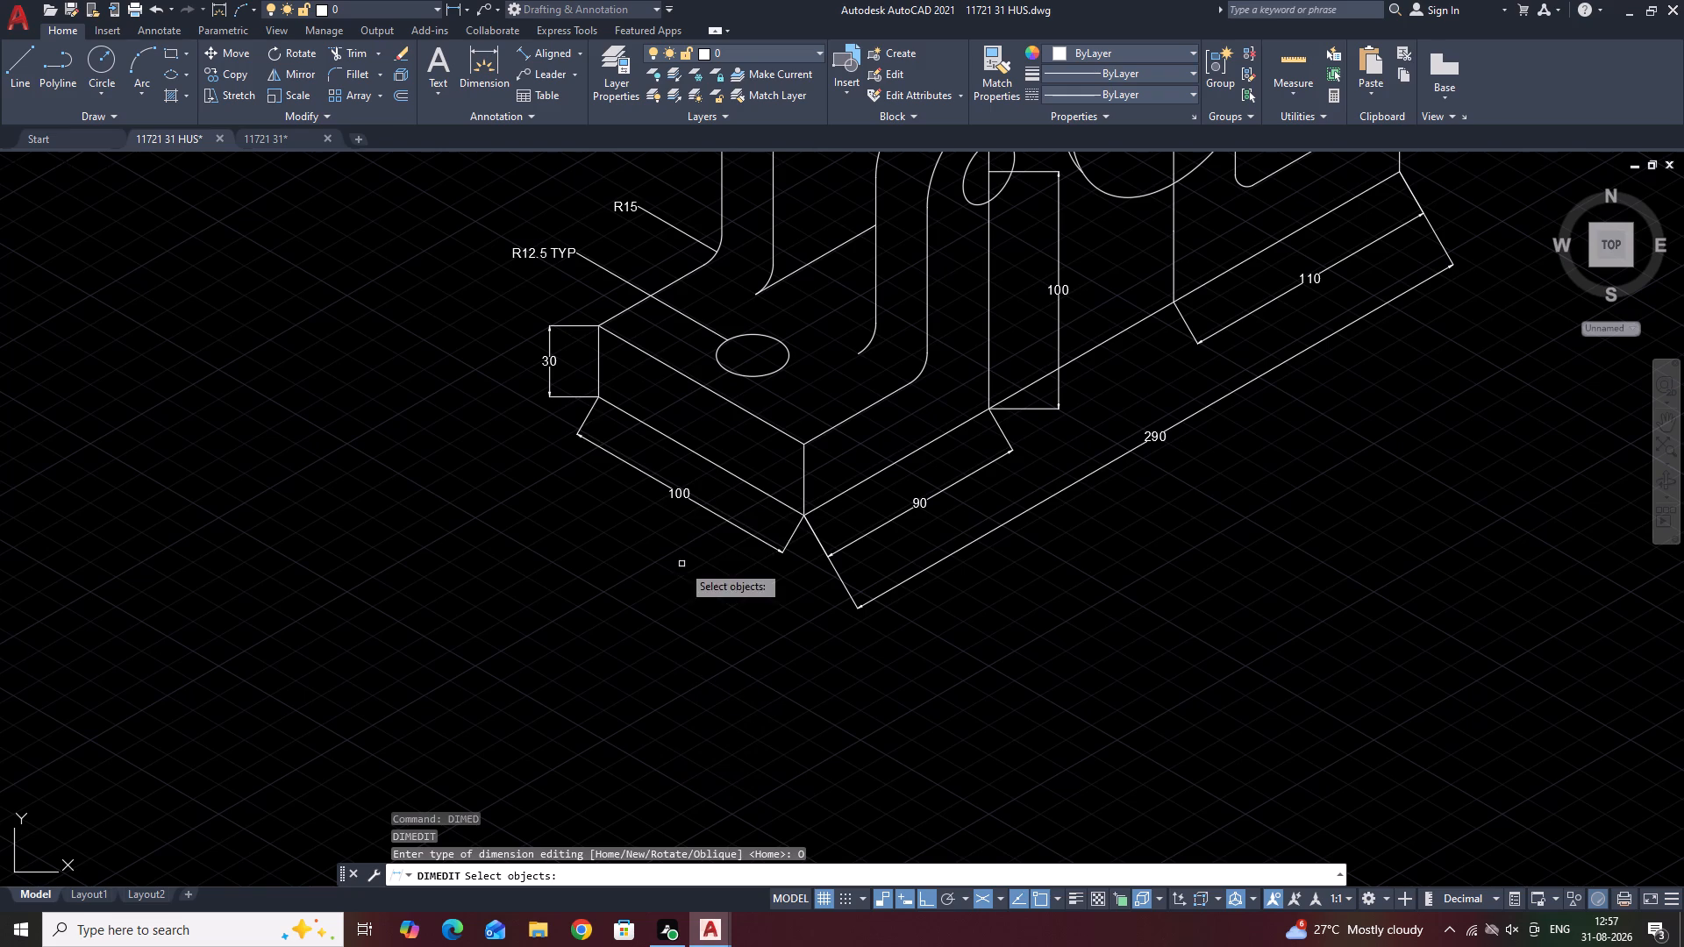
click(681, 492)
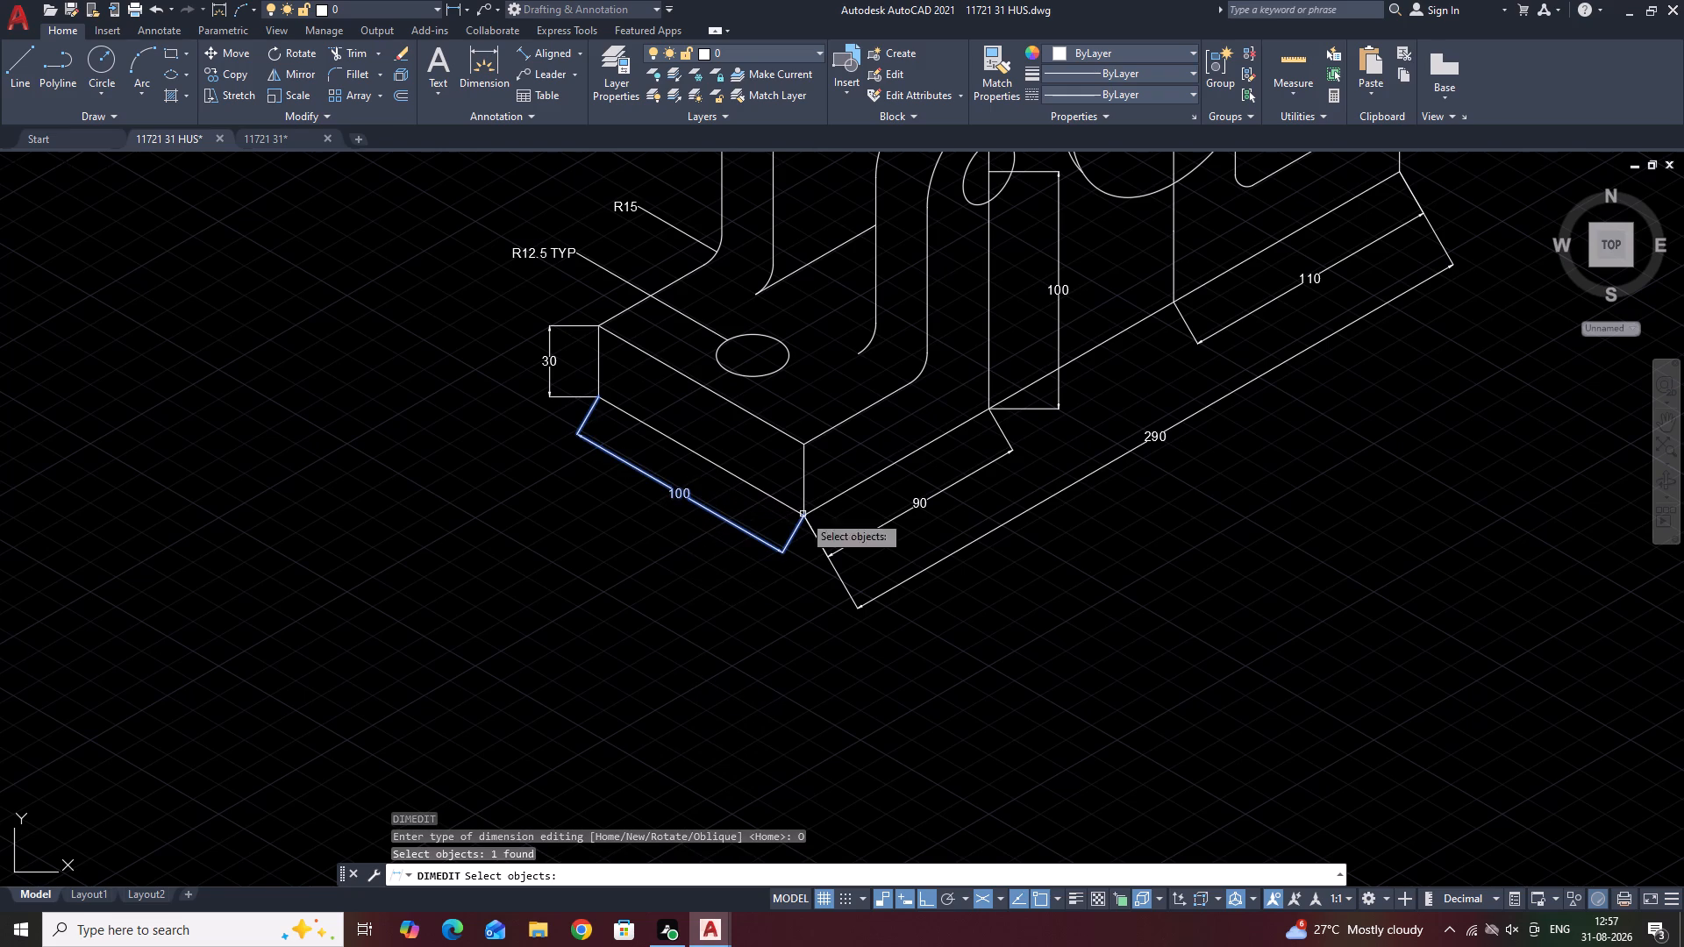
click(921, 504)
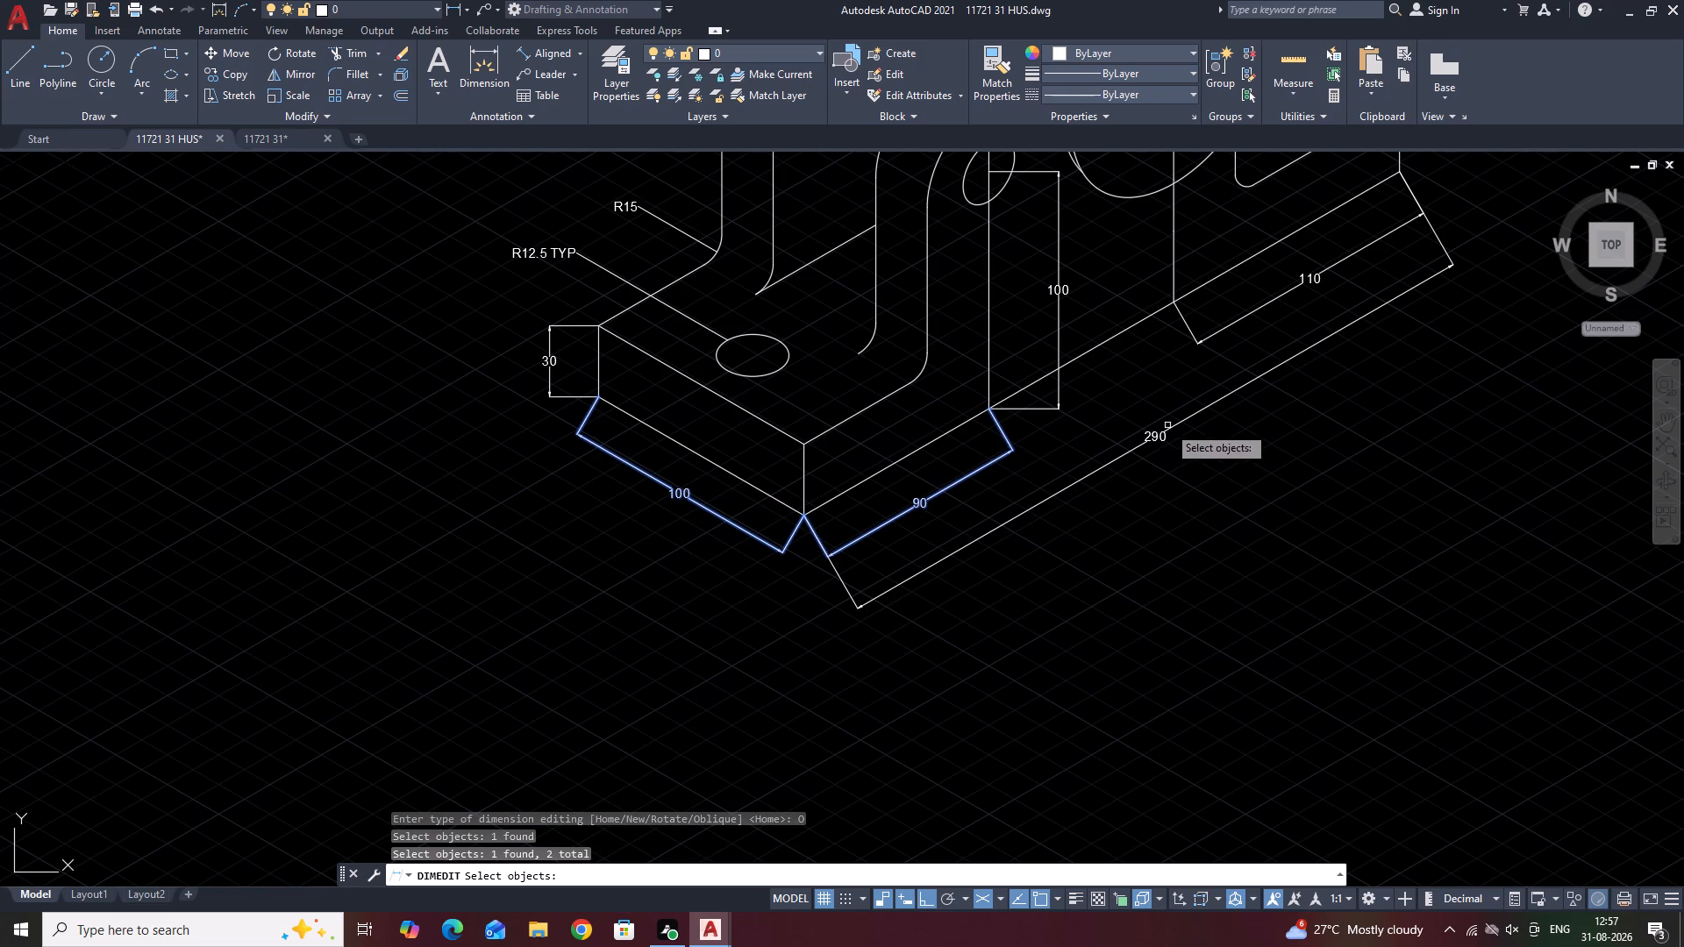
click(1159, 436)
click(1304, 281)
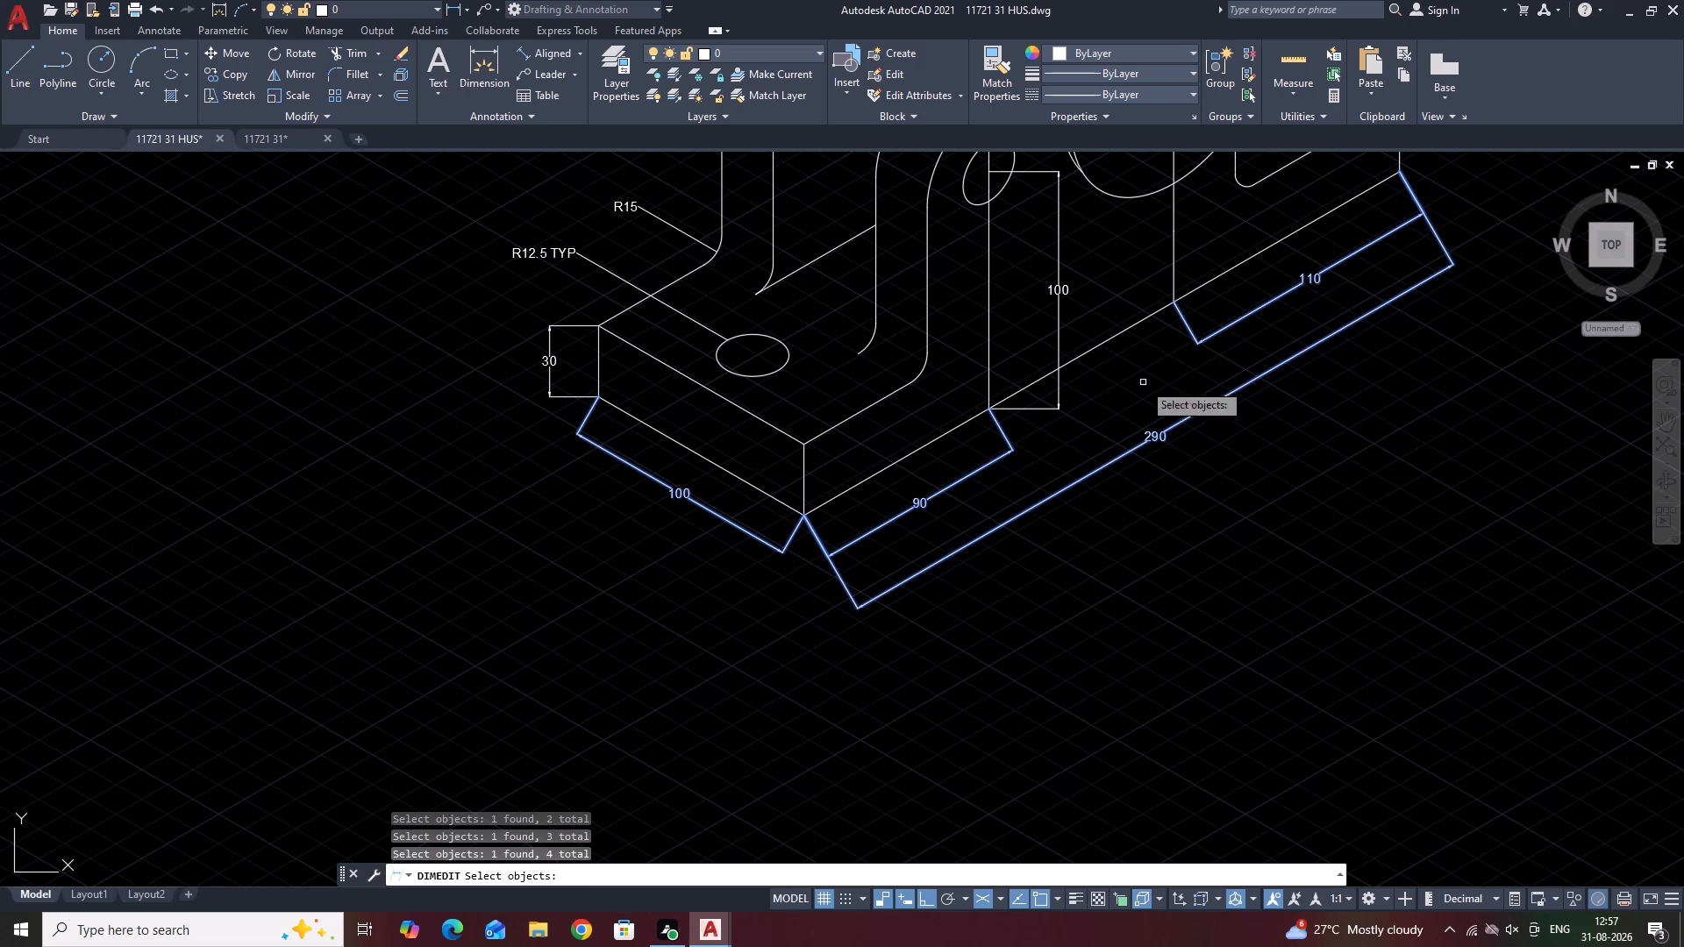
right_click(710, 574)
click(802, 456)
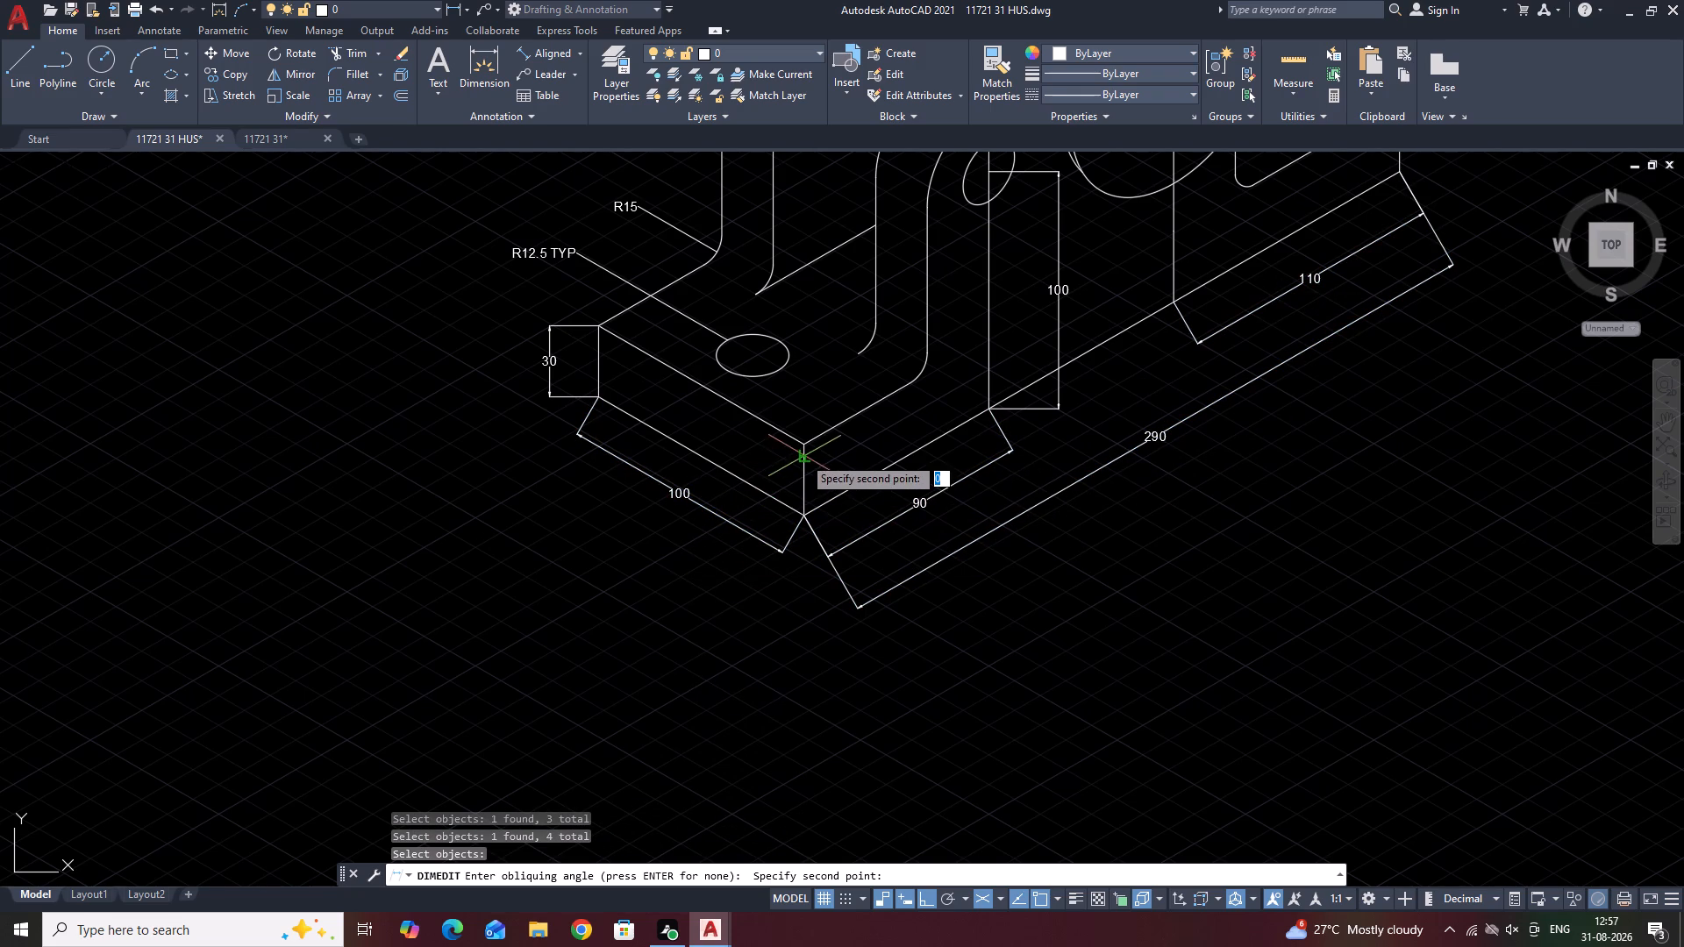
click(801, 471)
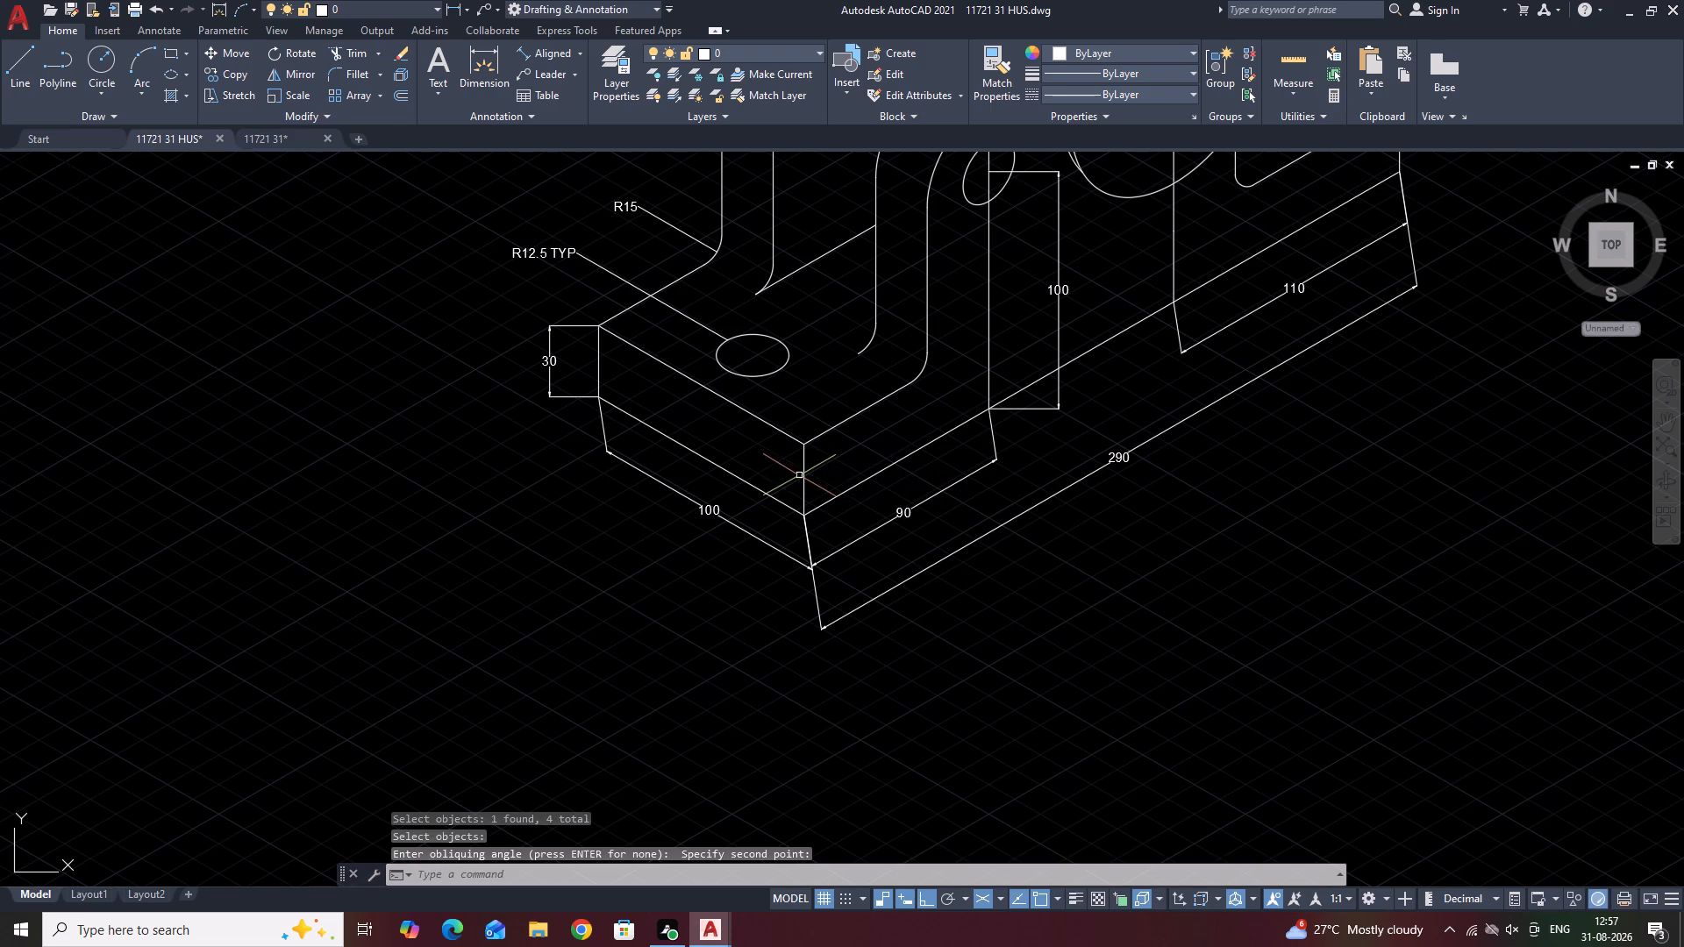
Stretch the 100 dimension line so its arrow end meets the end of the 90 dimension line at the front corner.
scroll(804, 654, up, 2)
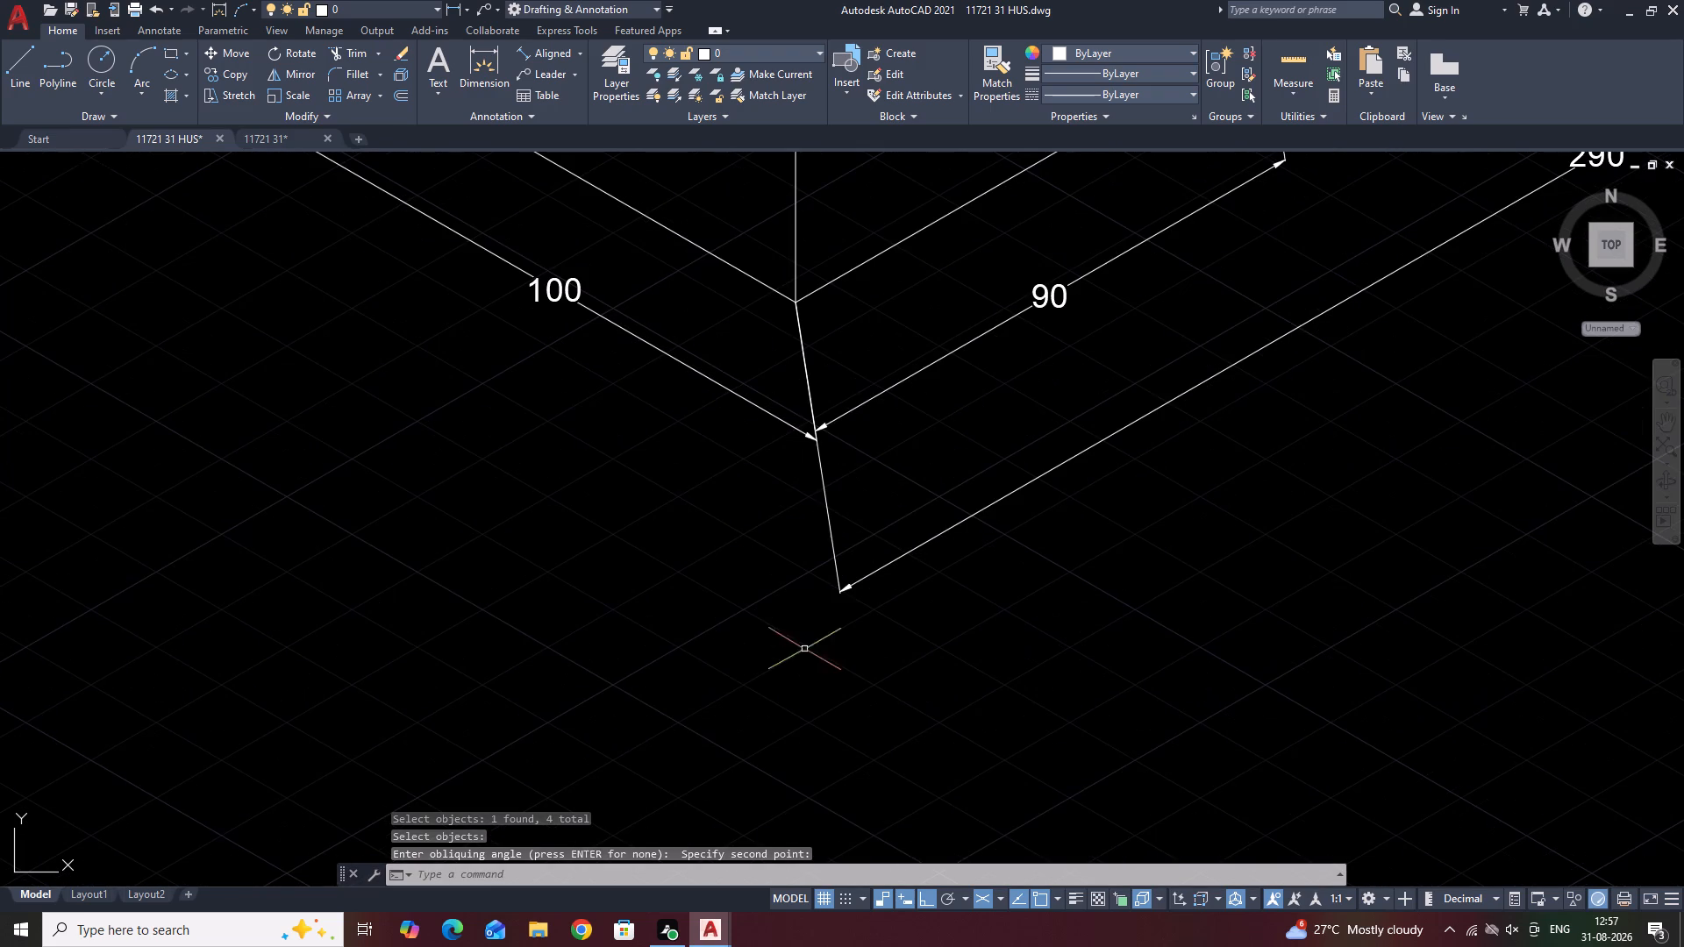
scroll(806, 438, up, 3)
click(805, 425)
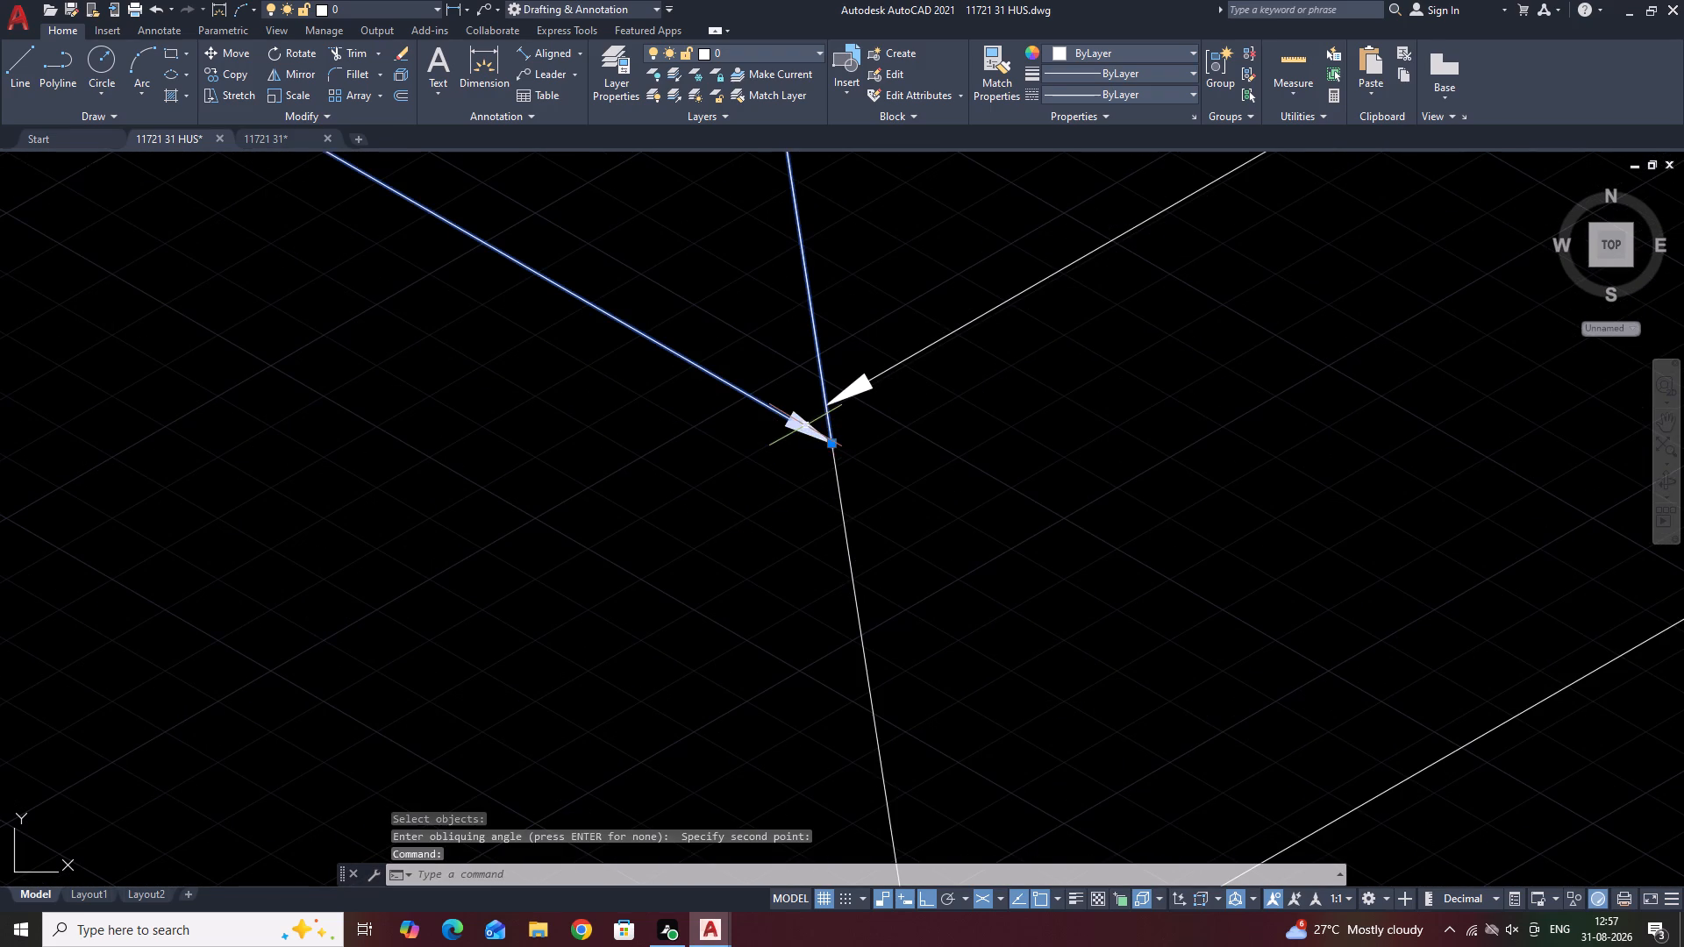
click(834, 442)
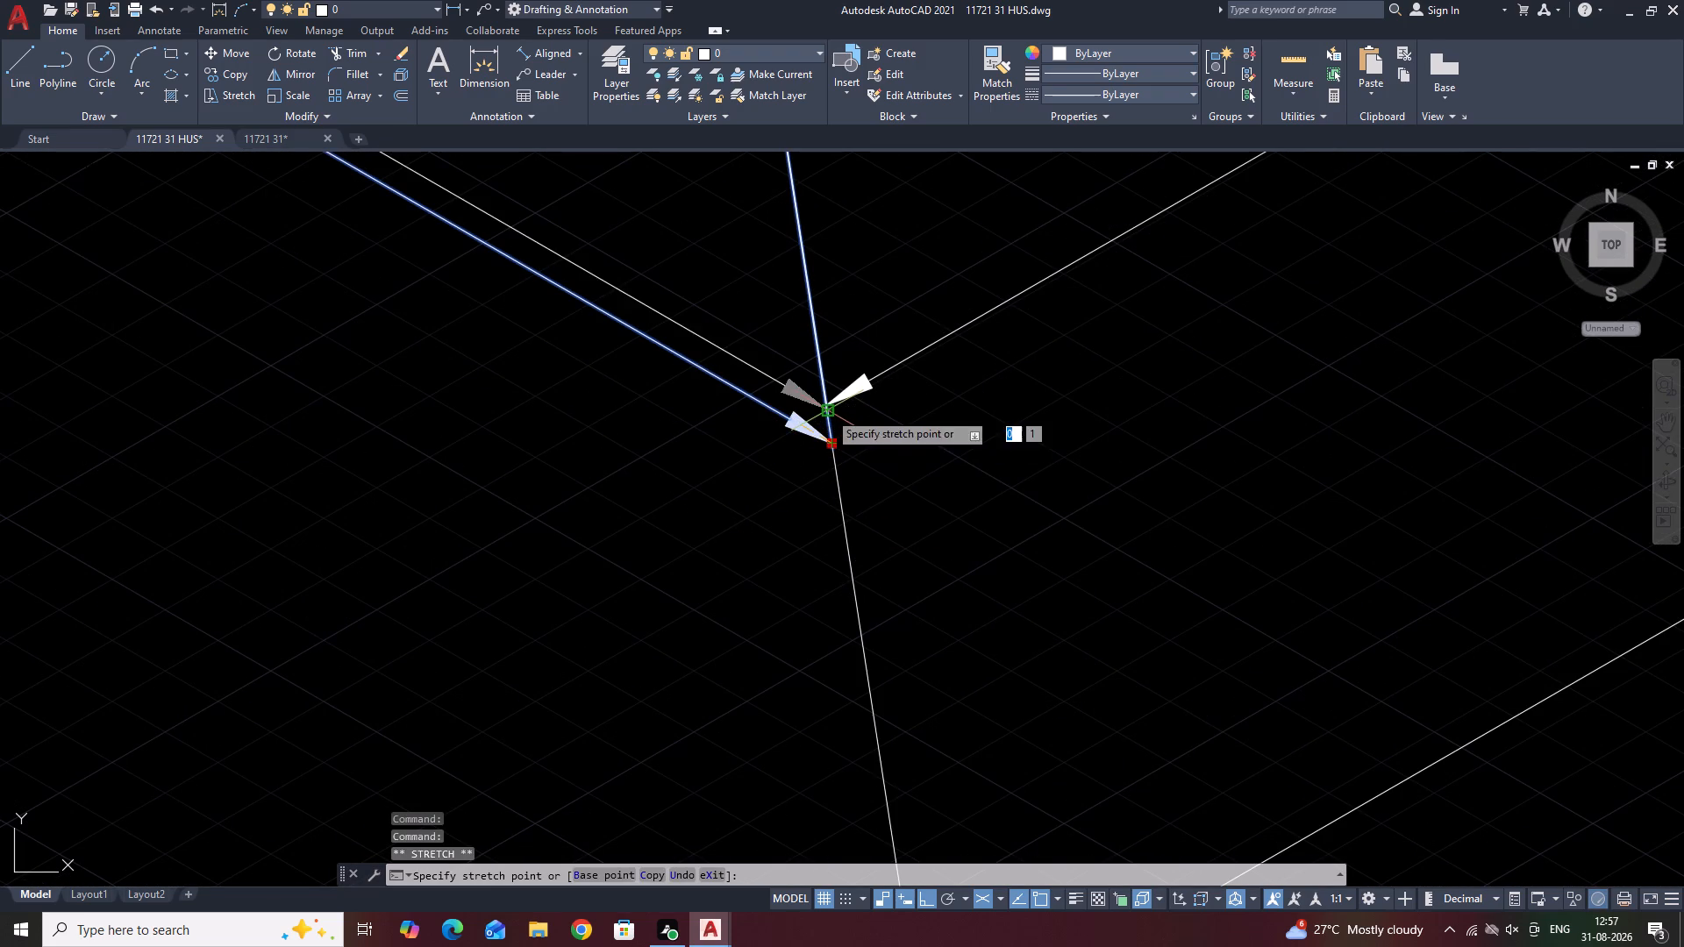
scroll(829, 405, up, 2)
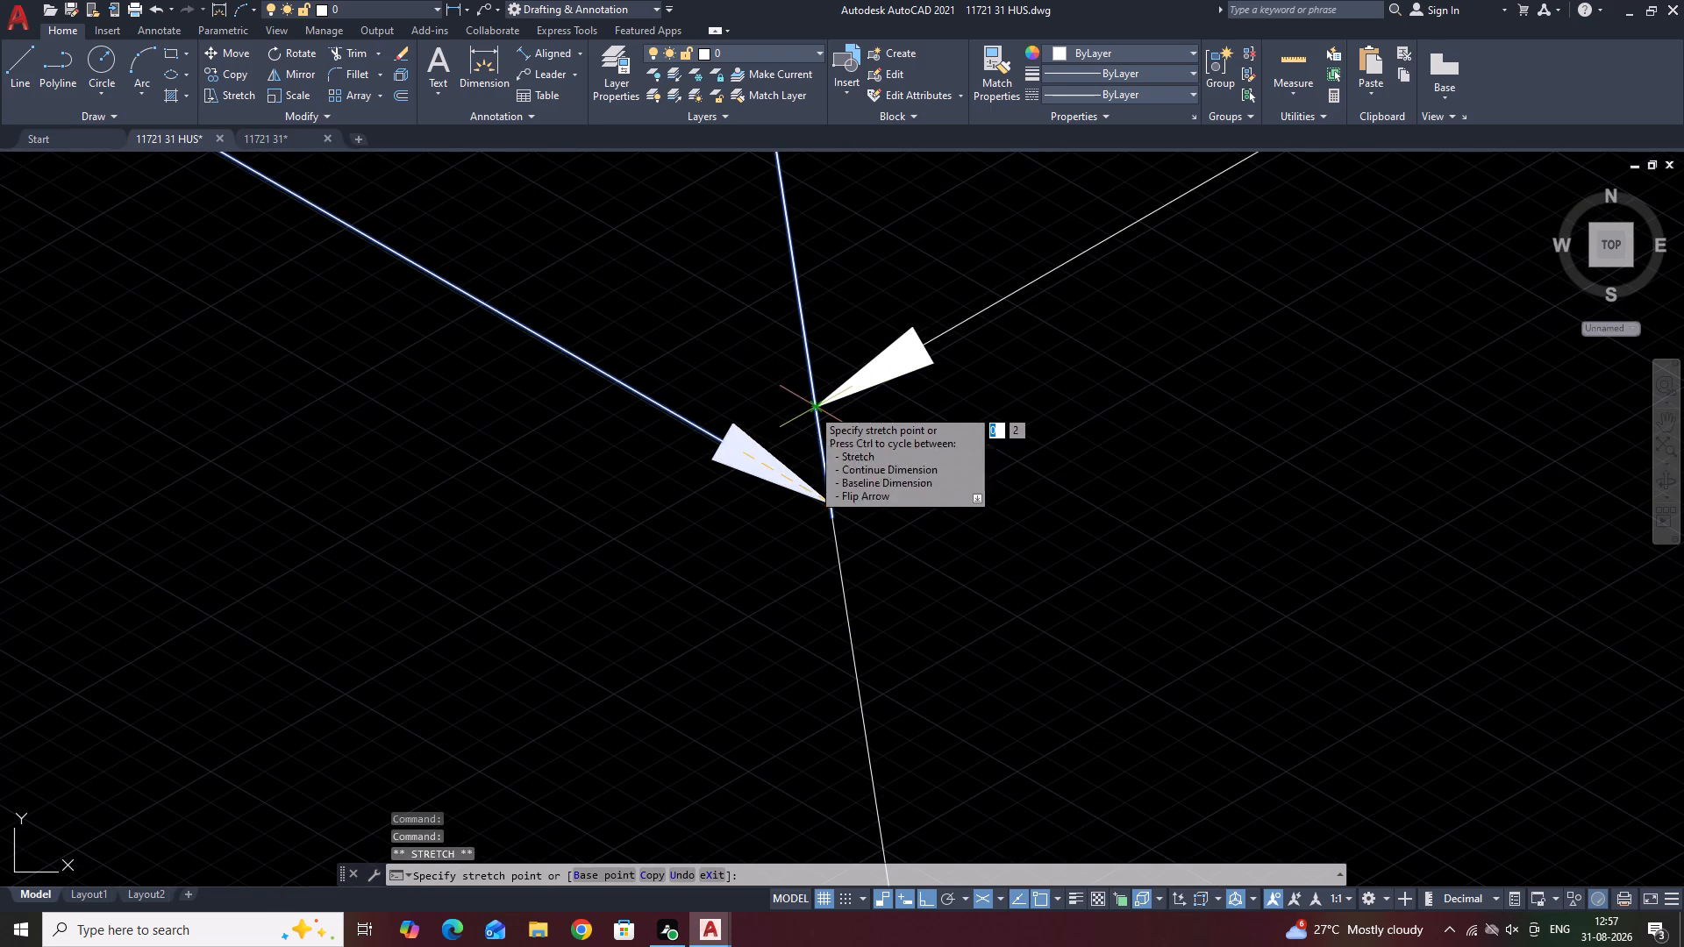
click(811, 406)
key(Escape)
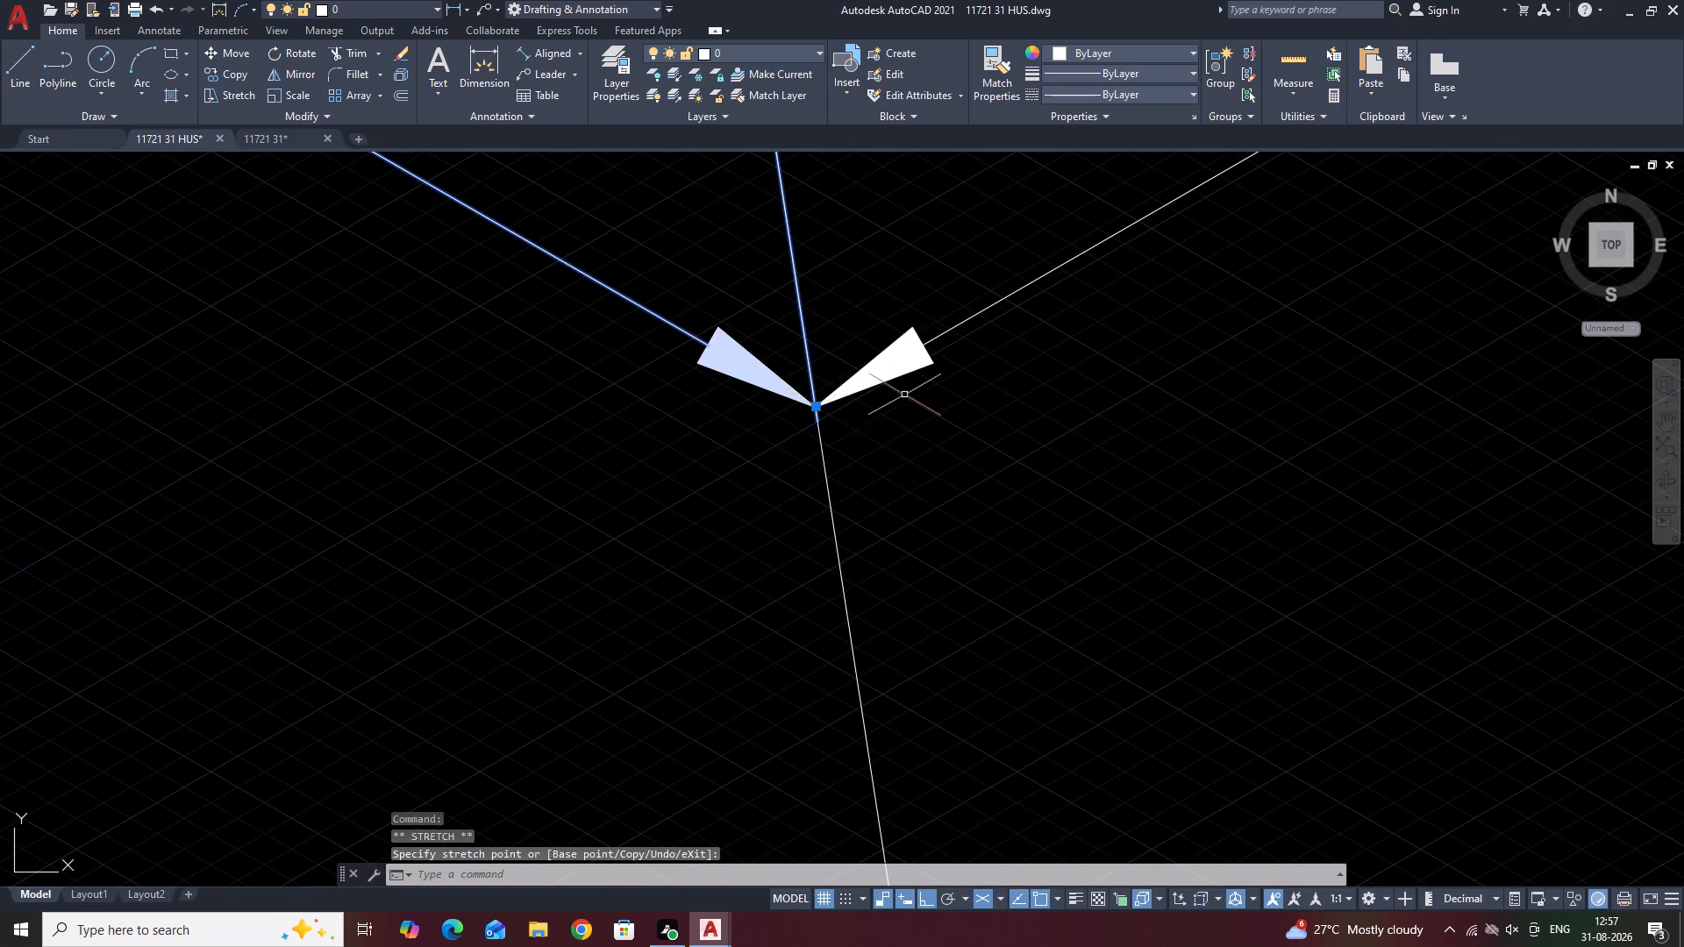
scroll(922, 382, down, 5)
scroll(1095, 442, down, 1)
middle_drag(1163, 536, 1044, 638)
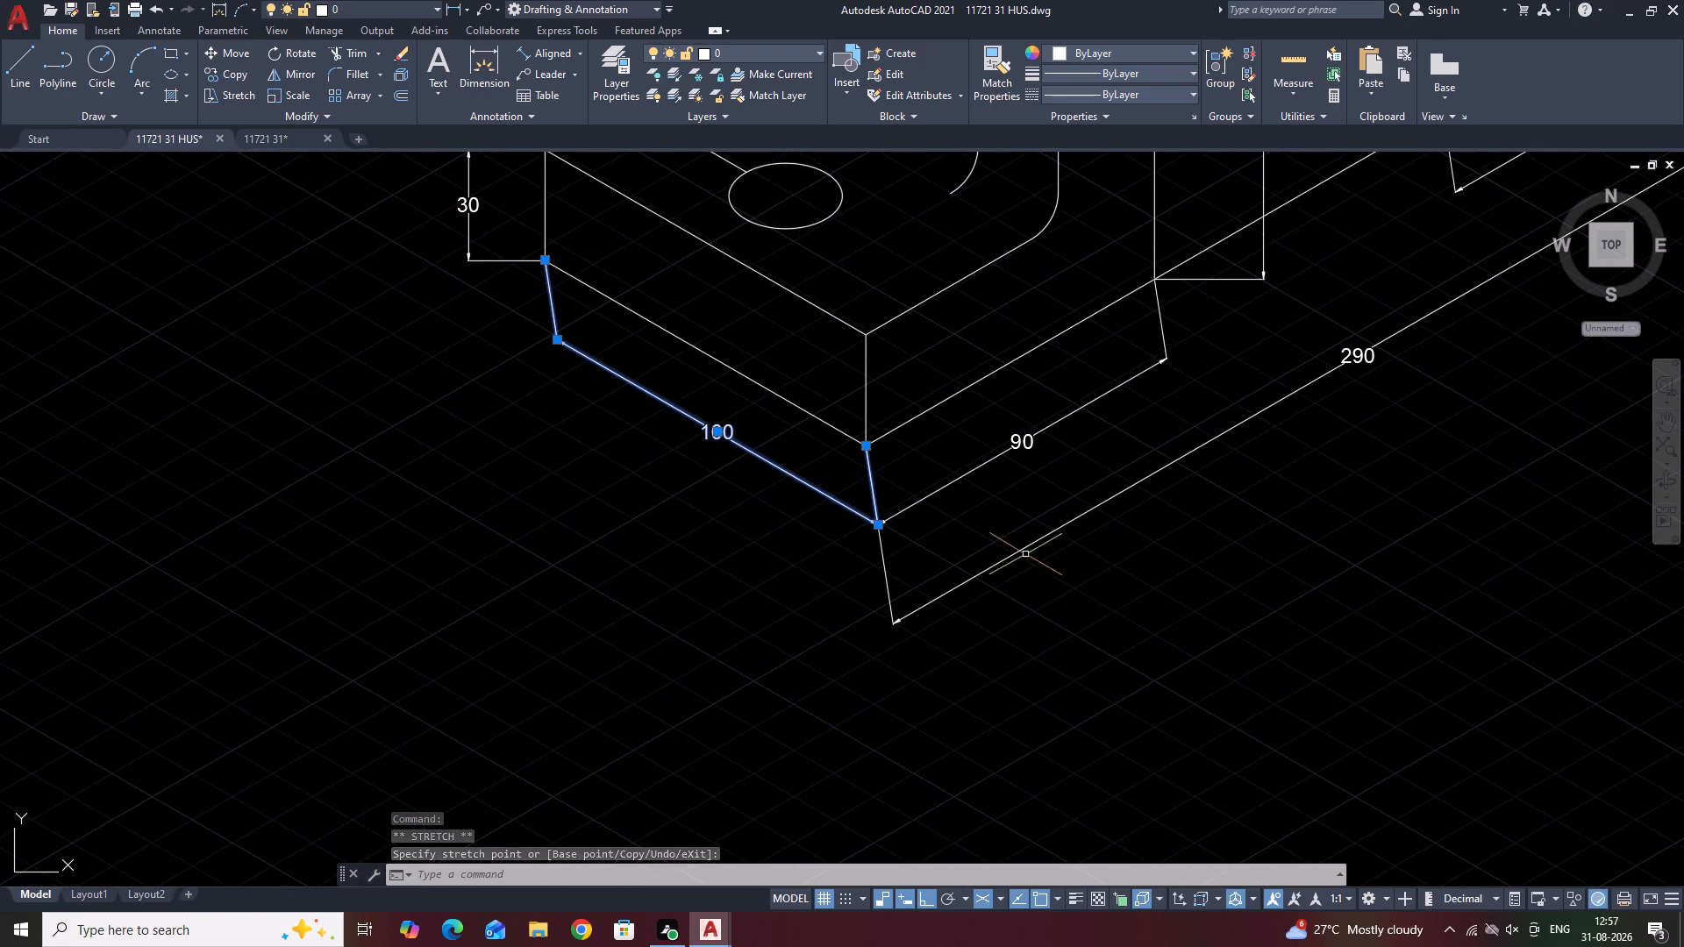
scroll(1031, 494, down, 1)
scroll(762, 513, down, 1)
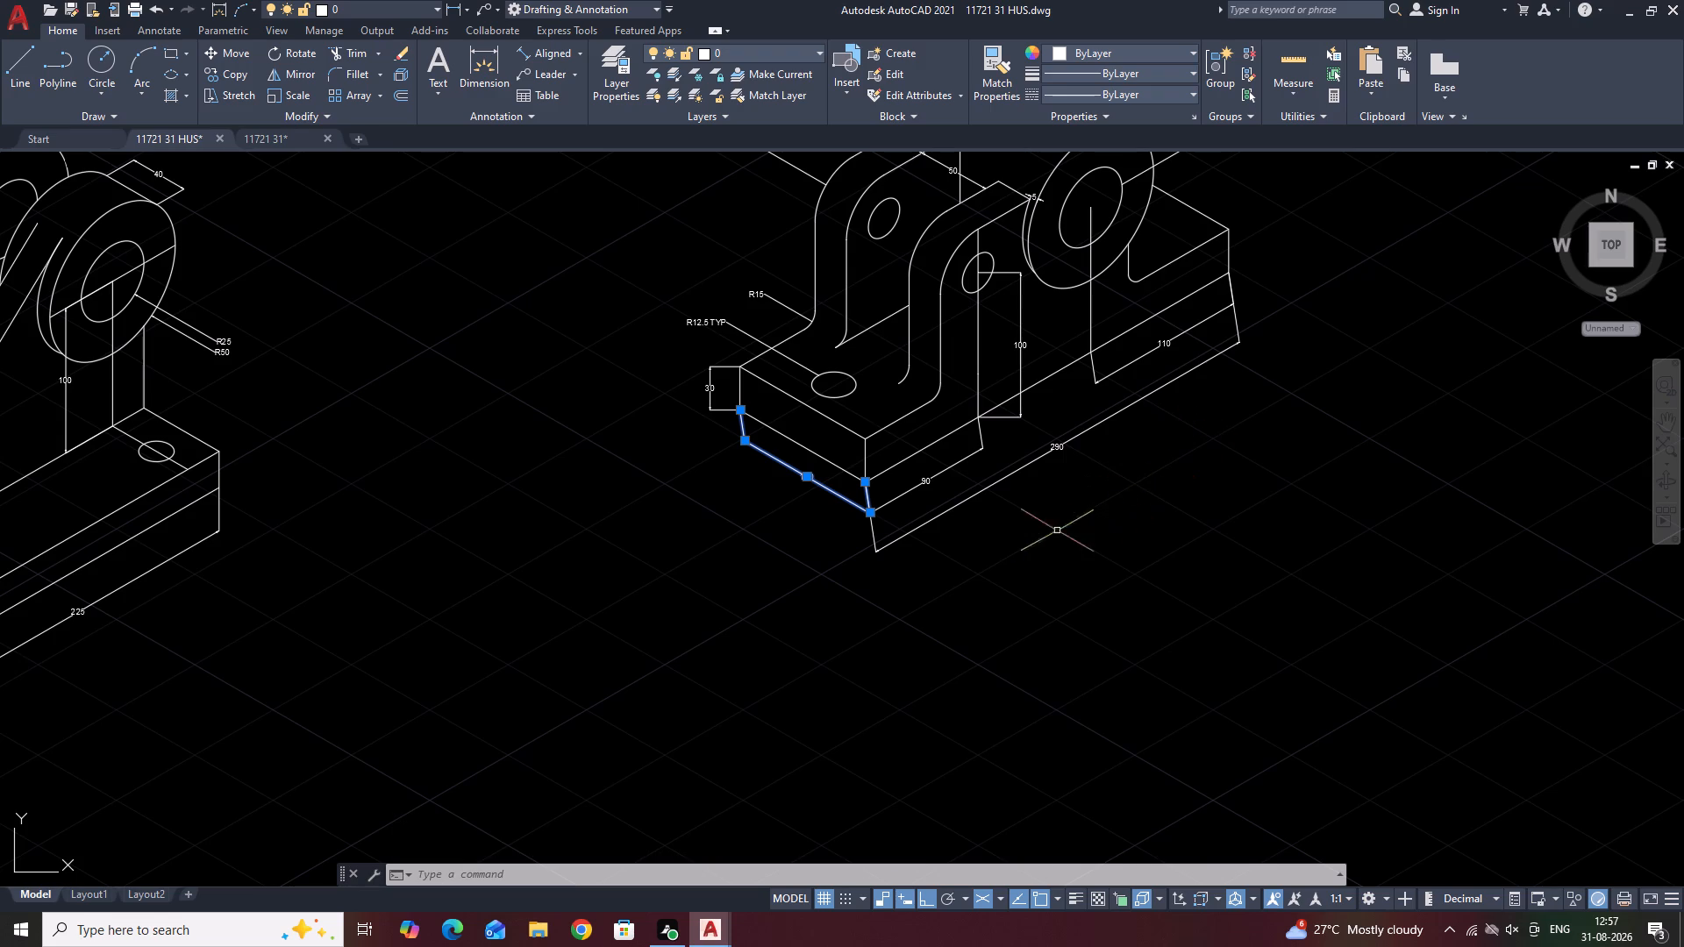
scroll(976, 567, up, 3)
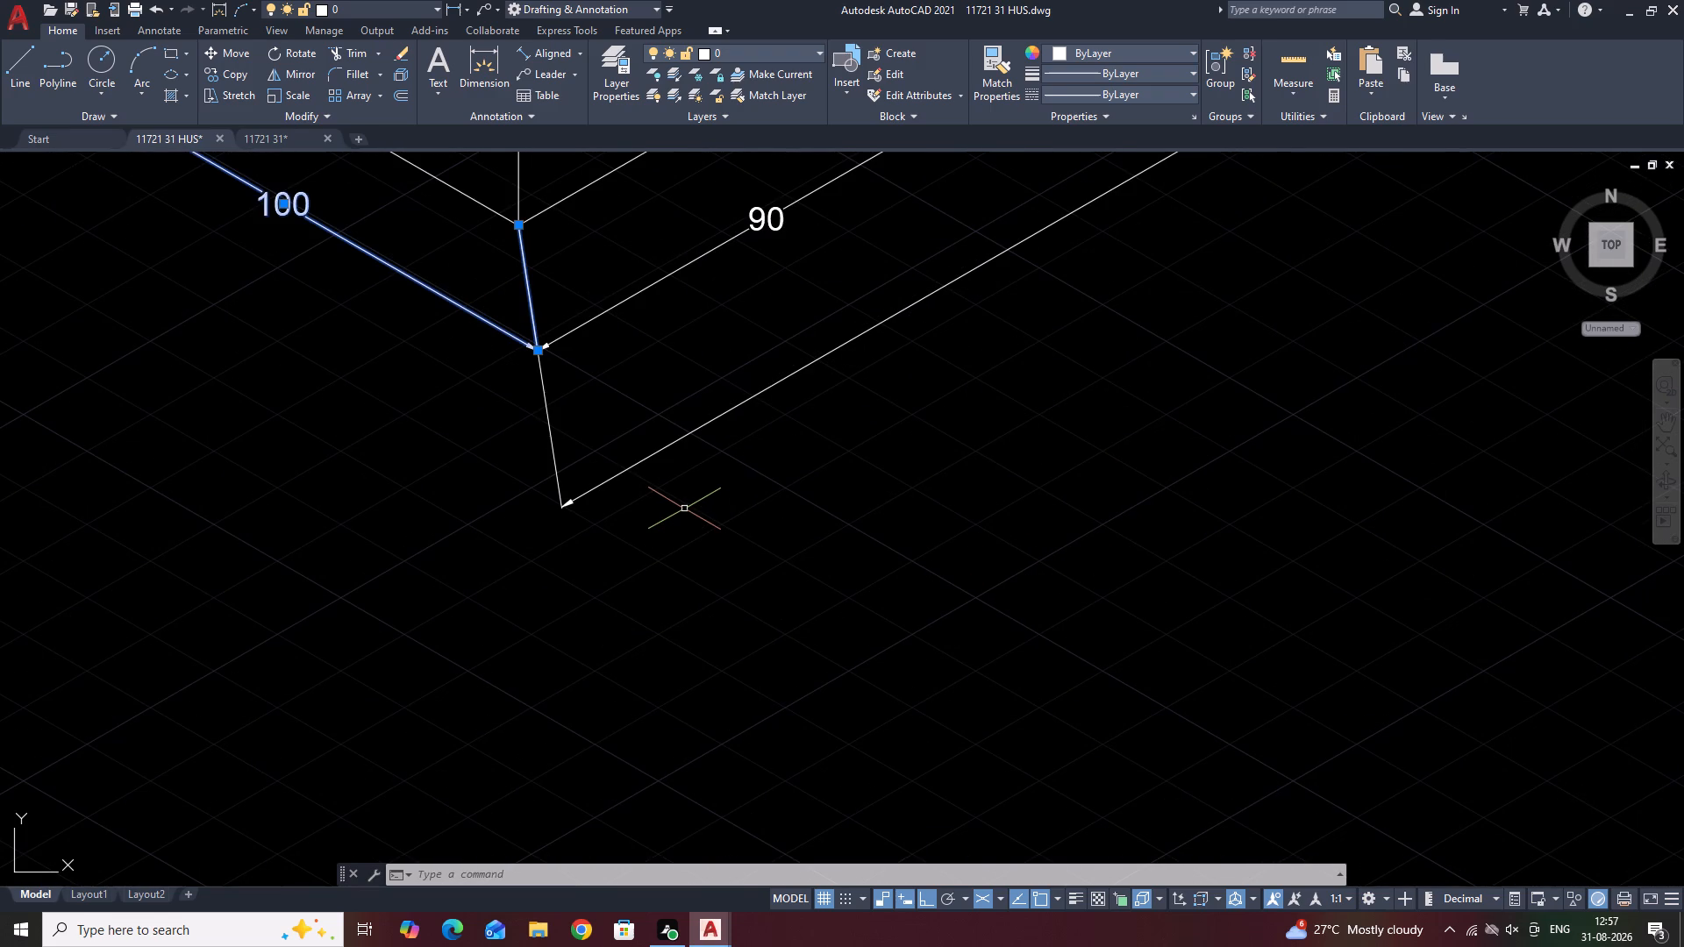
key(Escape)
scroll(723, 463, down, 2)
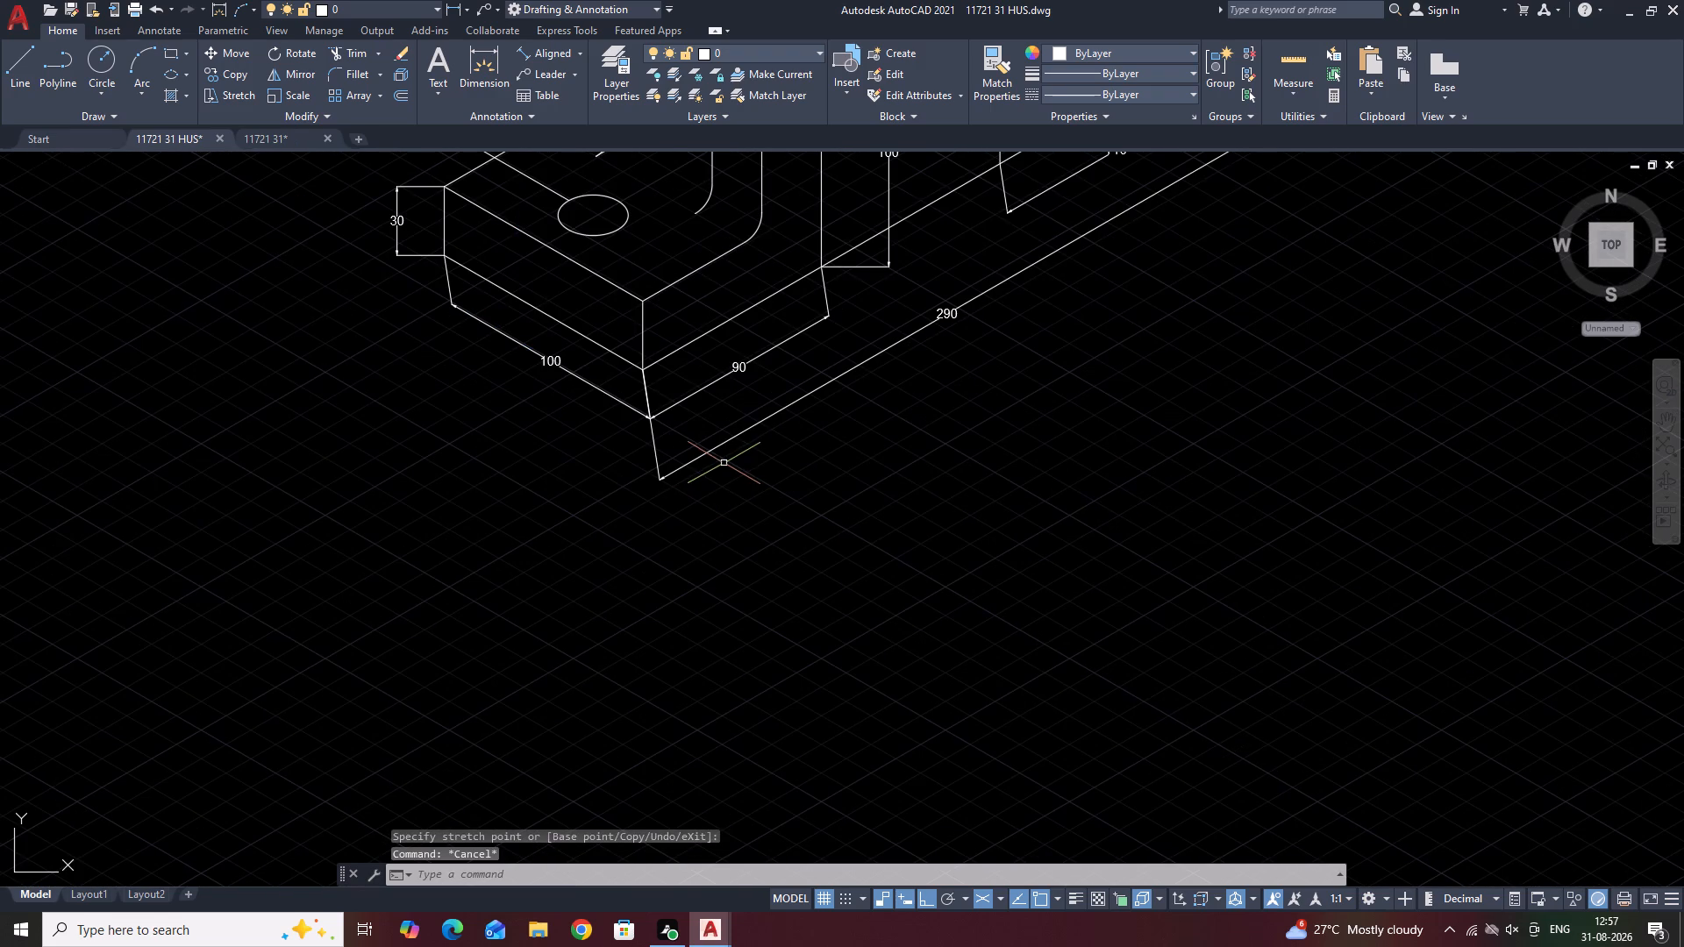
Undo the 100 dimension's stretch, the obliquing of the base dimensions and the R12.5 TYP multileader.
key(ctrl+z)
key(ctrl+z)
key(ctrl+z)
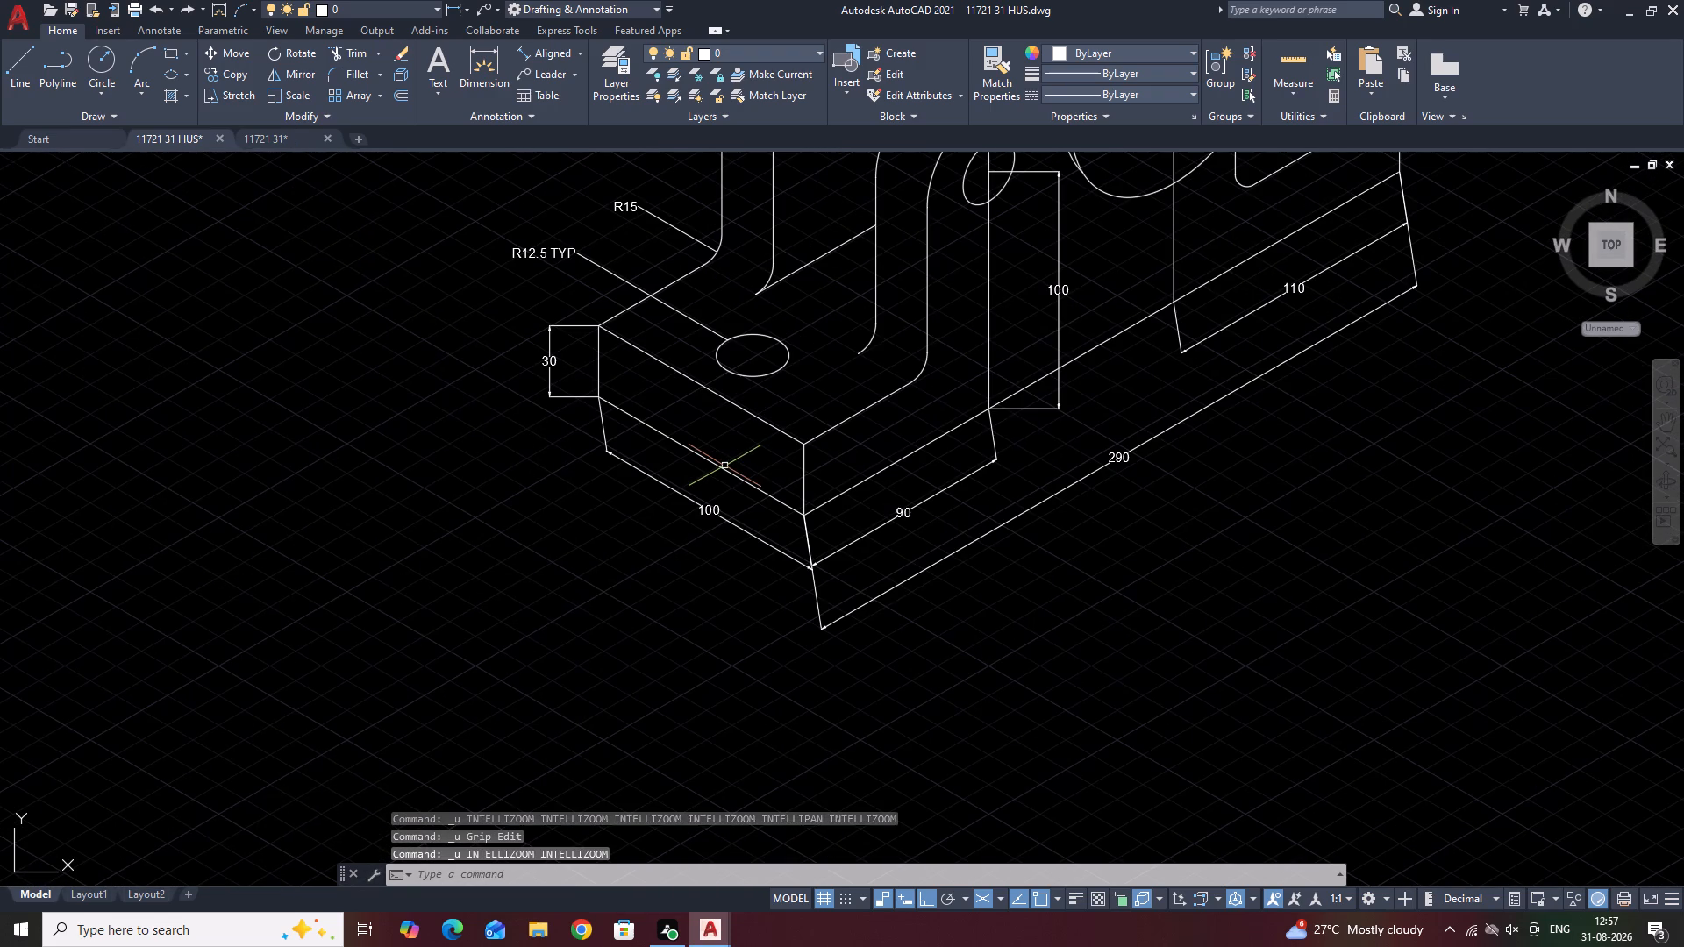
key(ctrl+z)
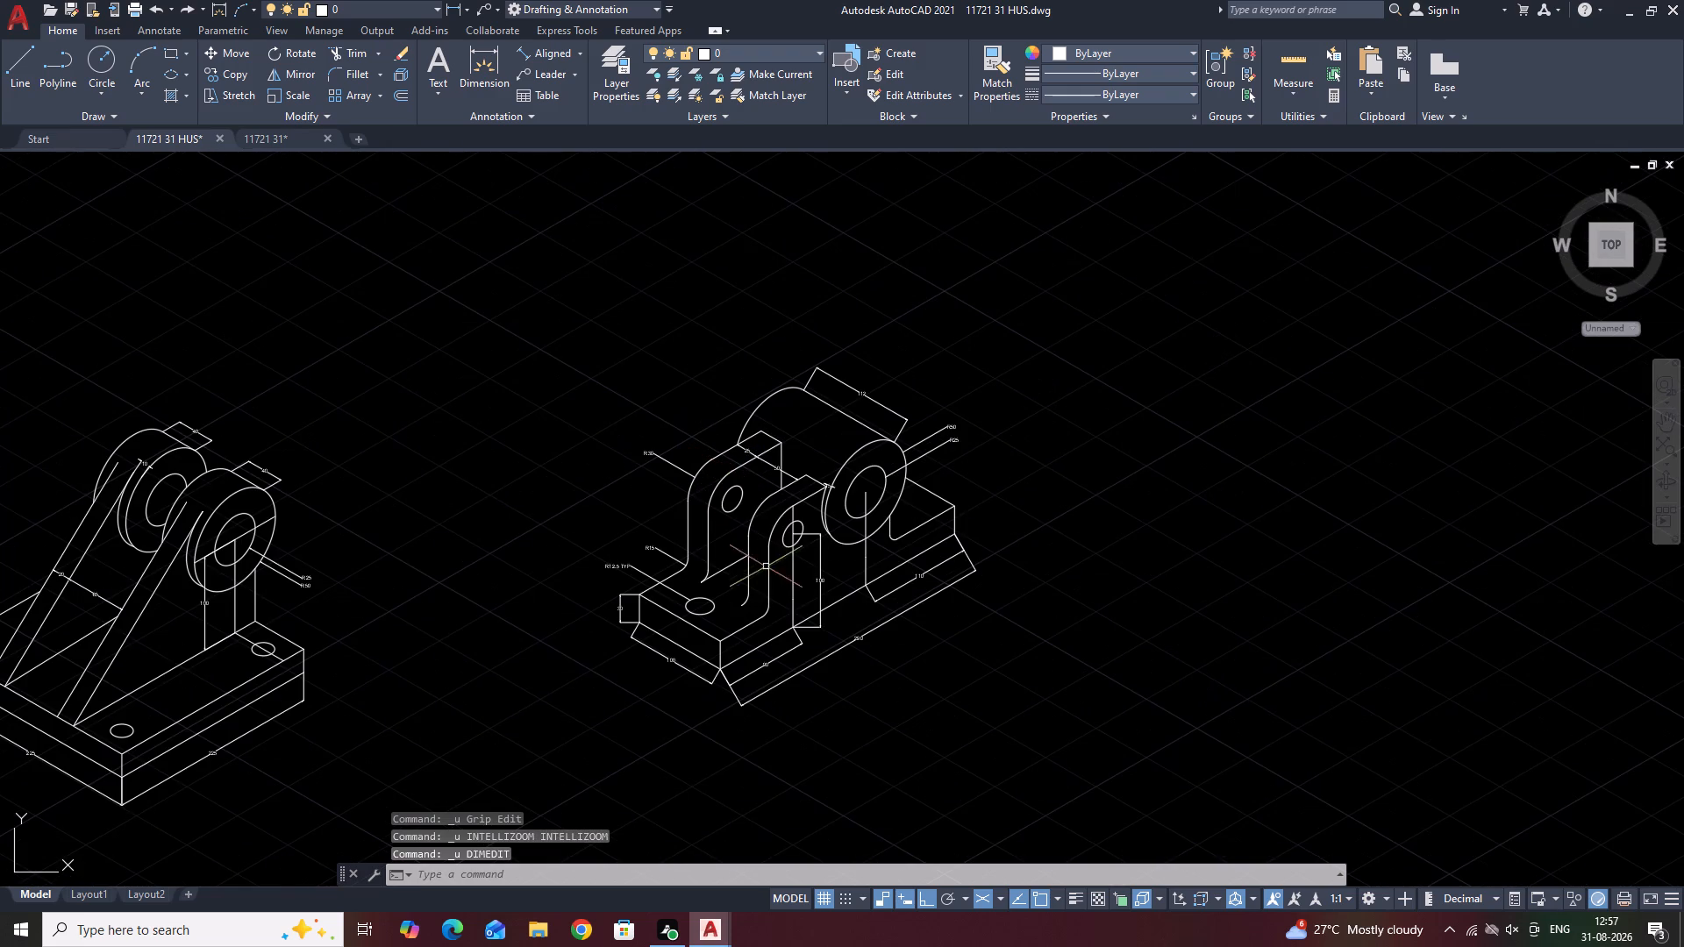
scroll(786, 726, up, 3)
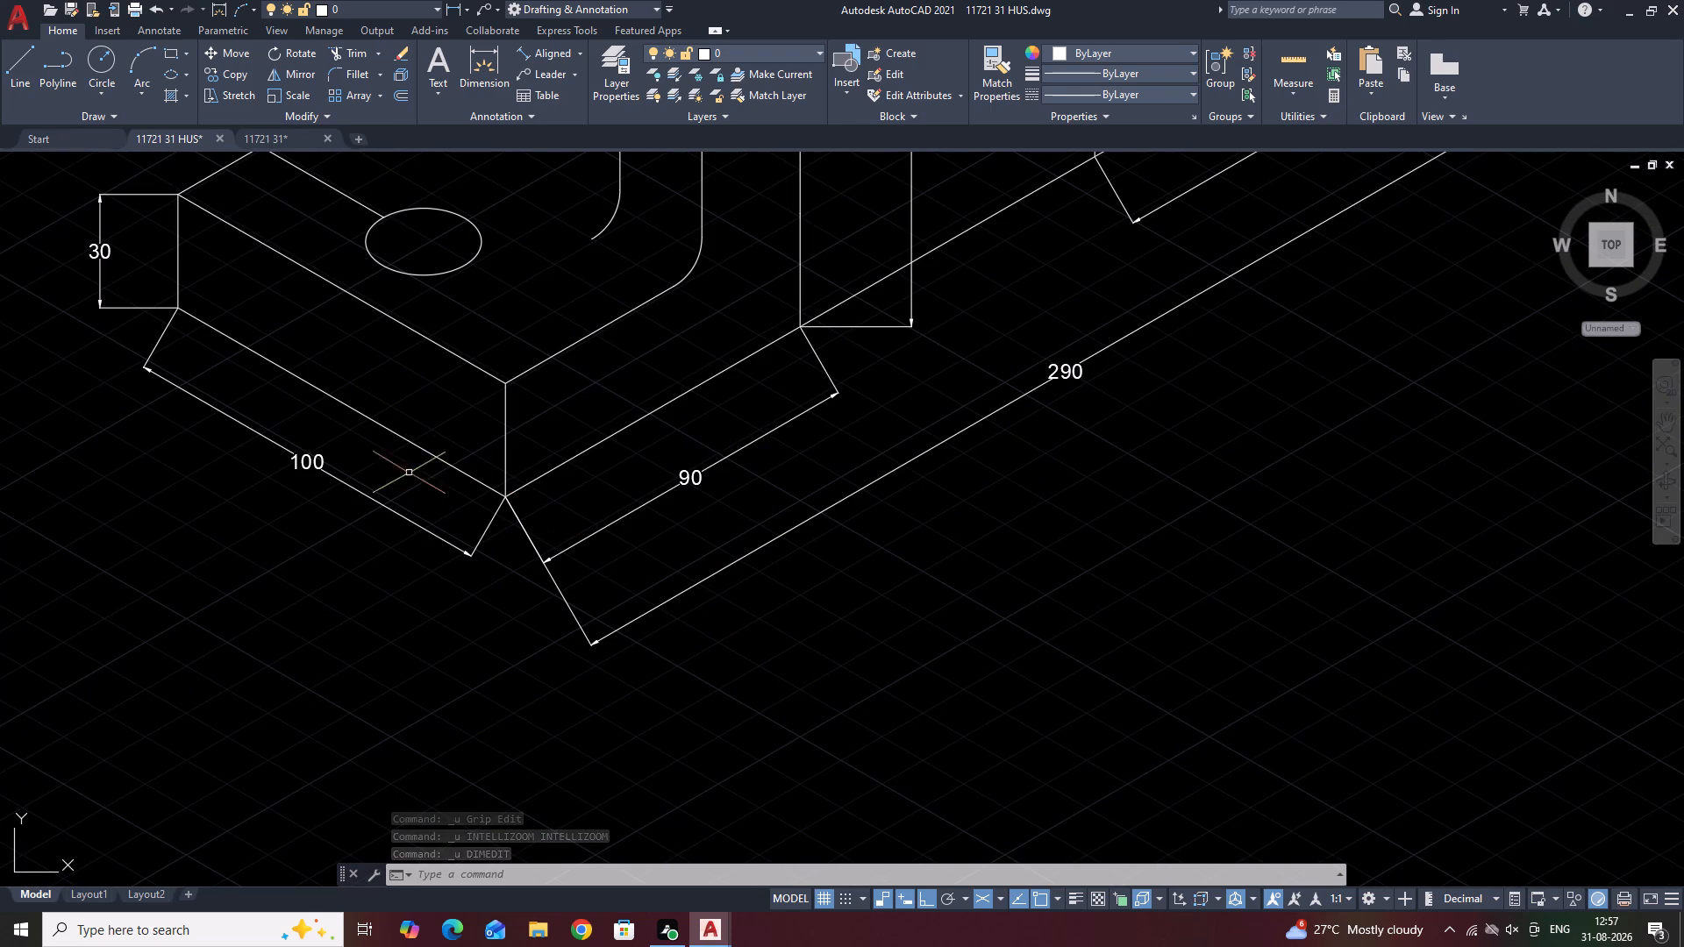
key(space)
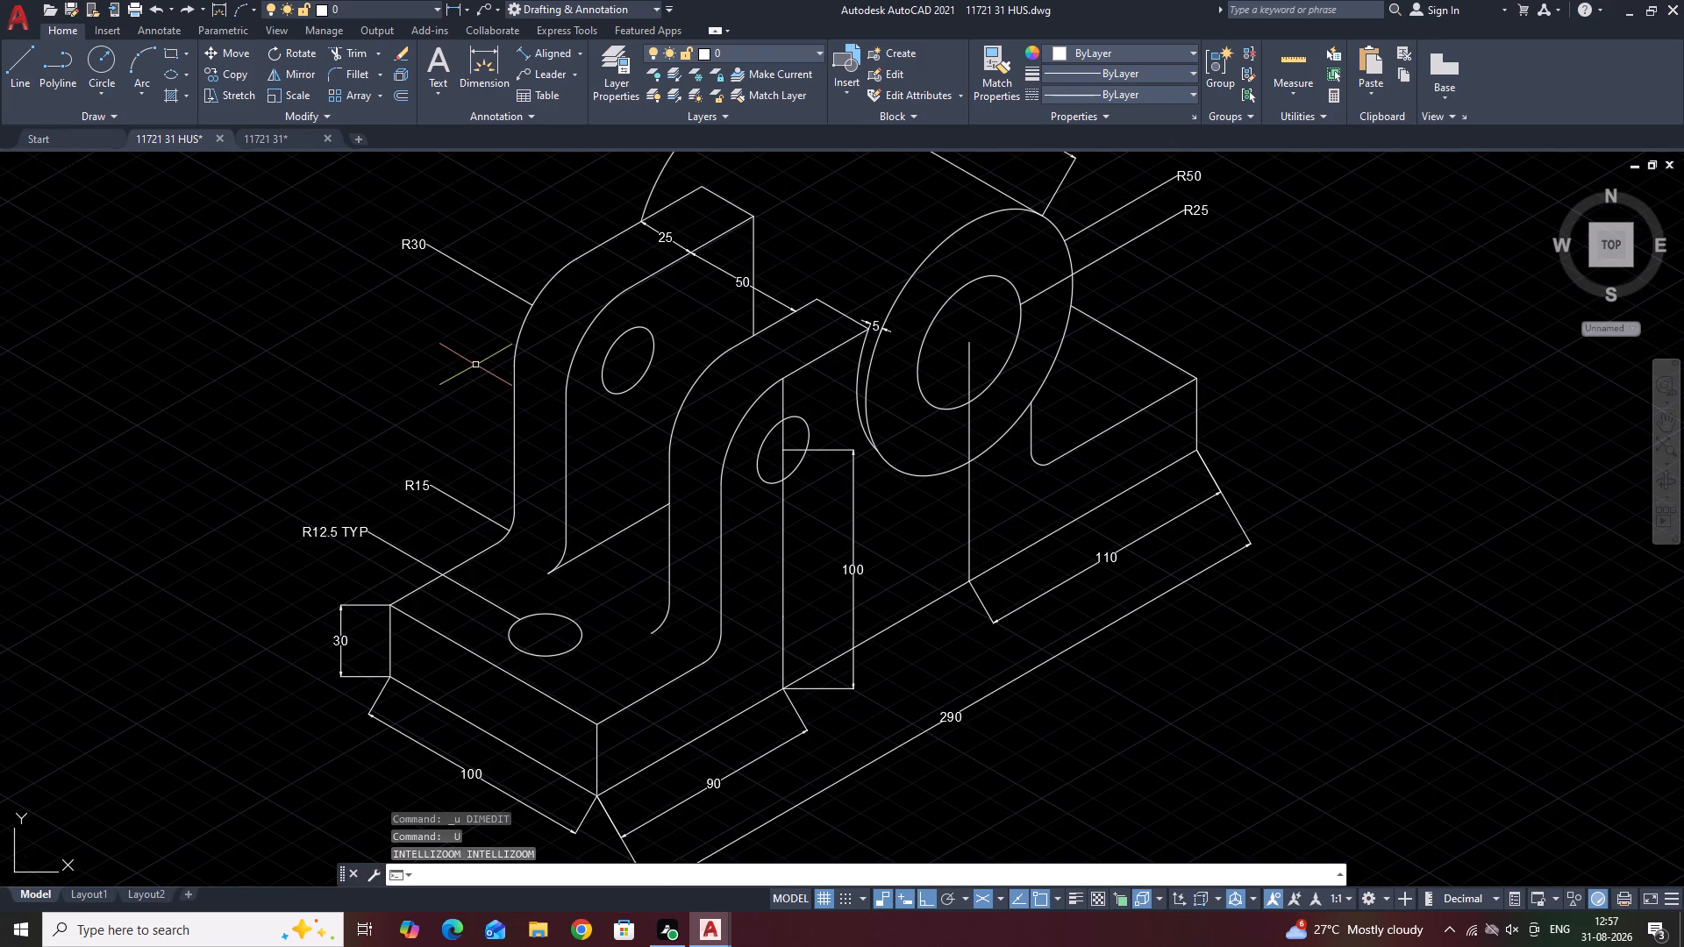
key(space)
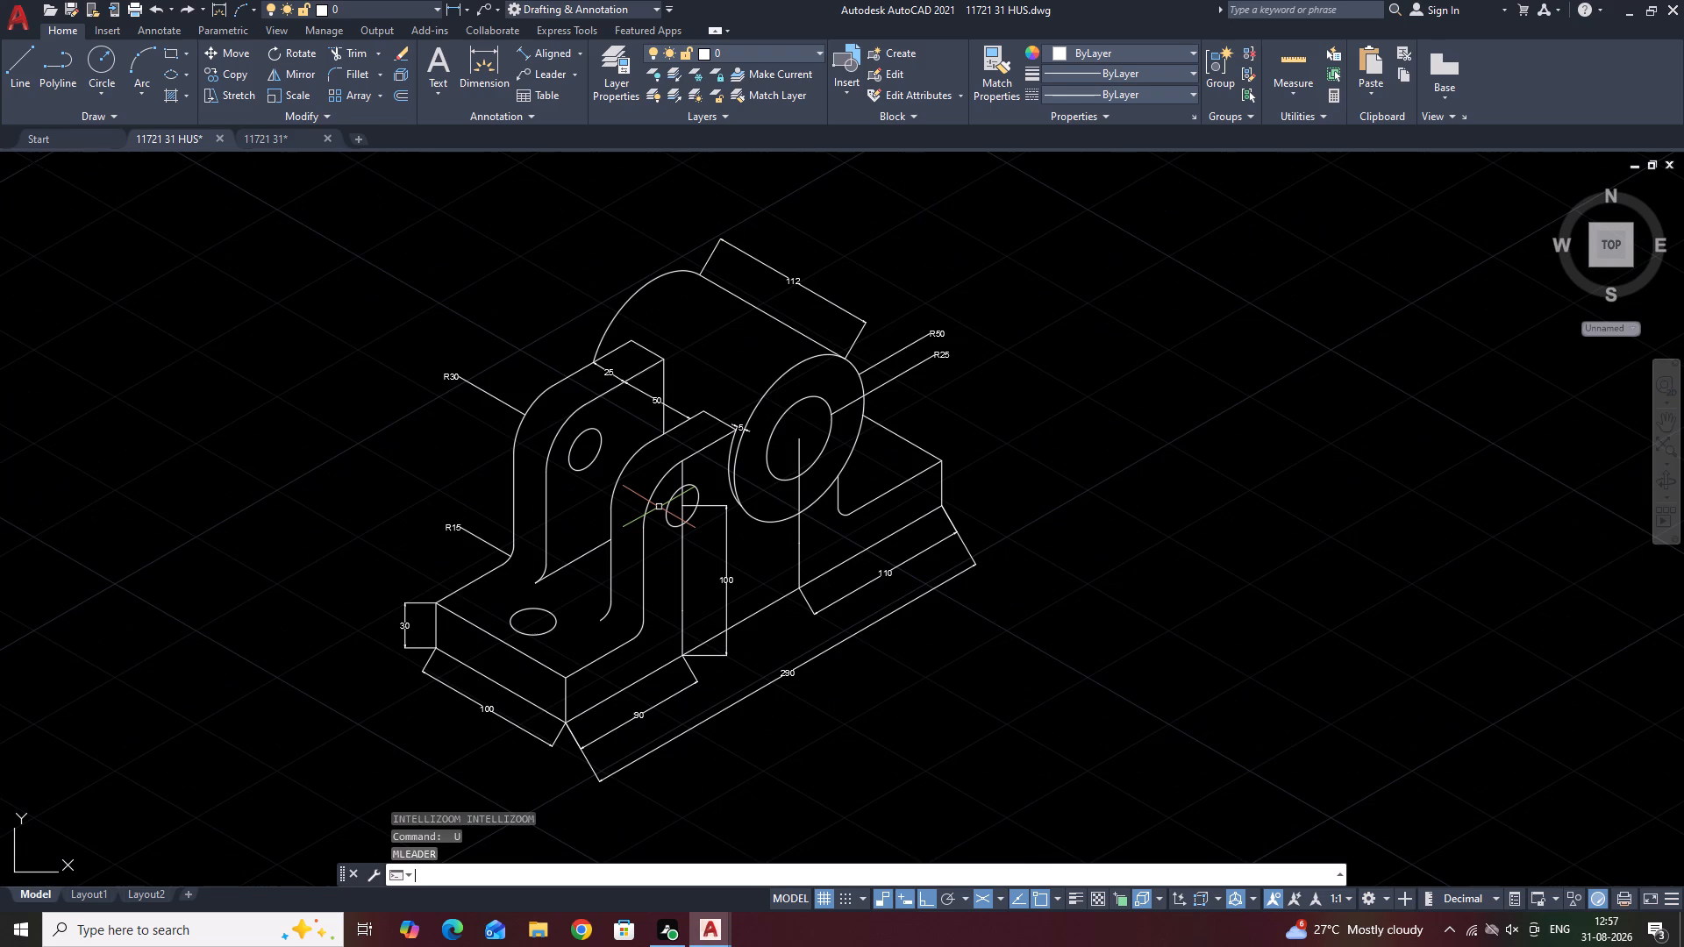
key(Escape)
Oblique the base's 100, 90, 290 and 110 dimensions along two points picked on the base's front vertical edge.
scroll(629, 454, up, 1)
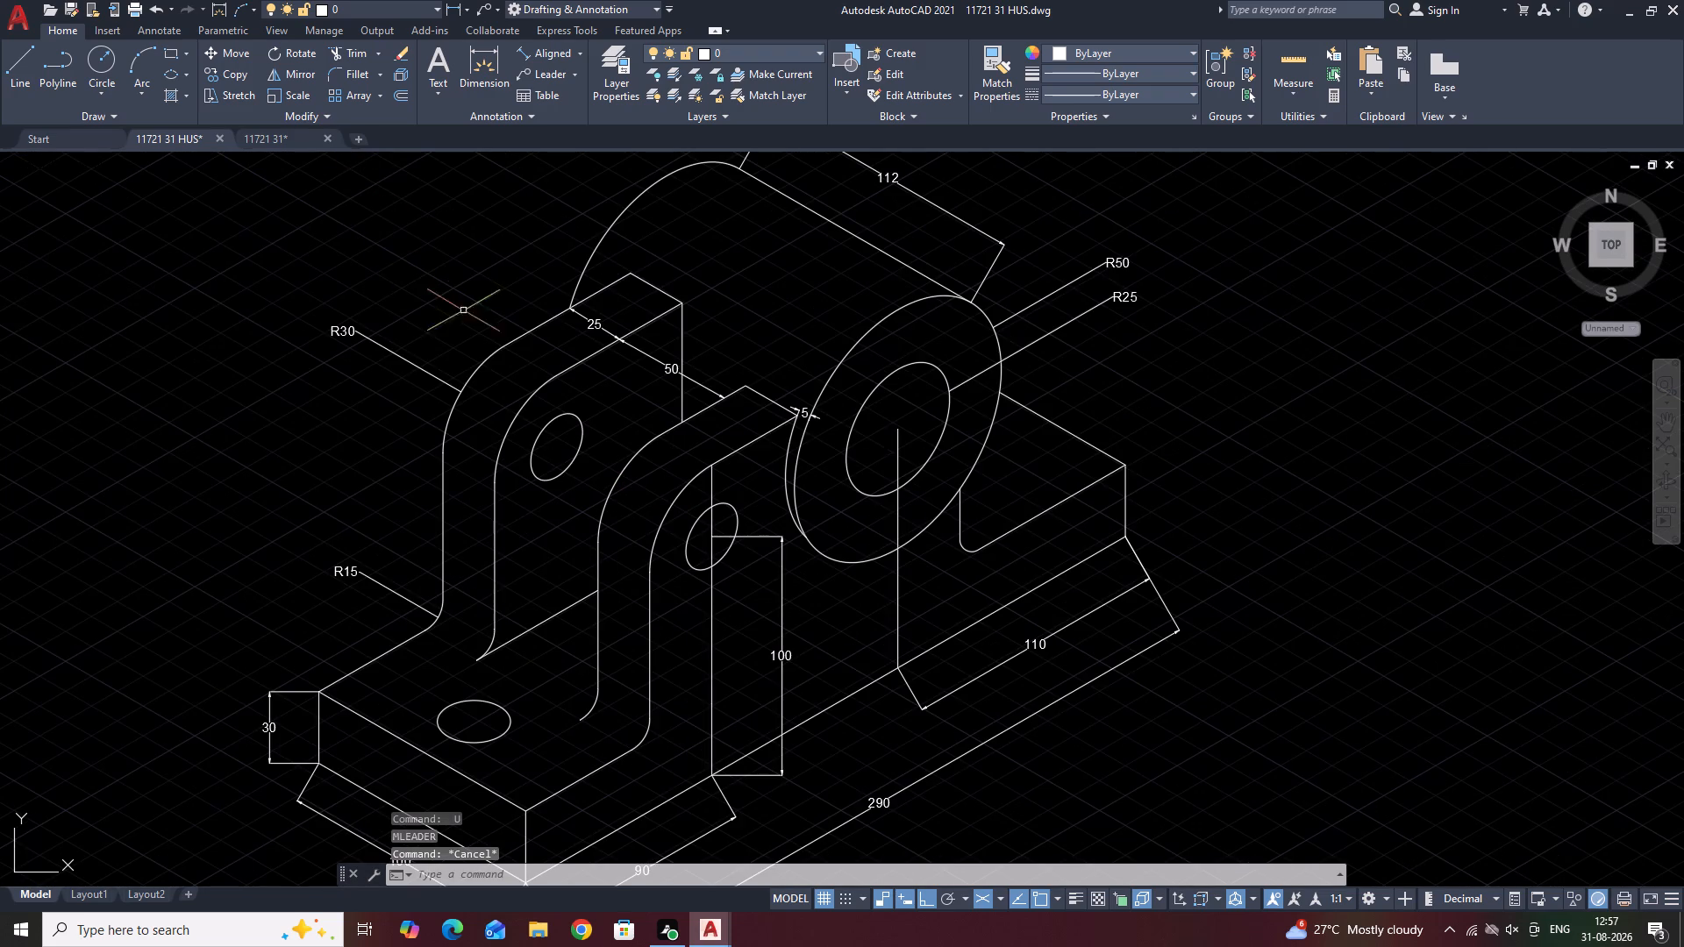
scroll(590, 559, down, 1)
middle_drag(600, 564, 603, 170)
text(DIMED)
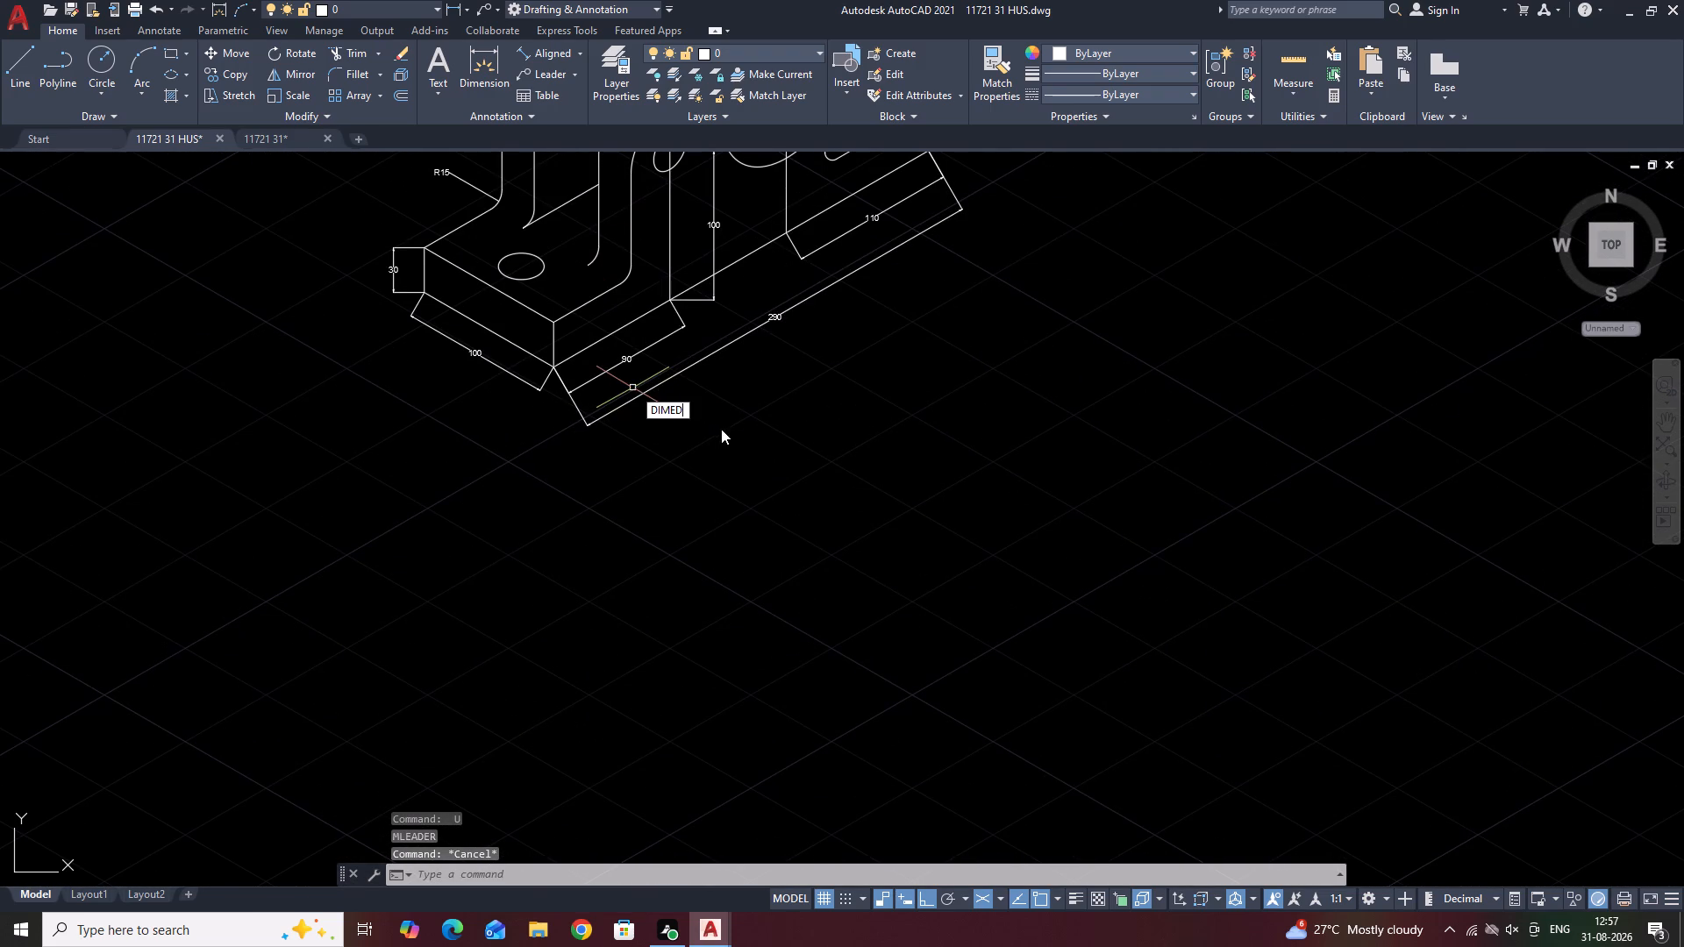
click(715, 429)
drag(765, 530, 715, 429)
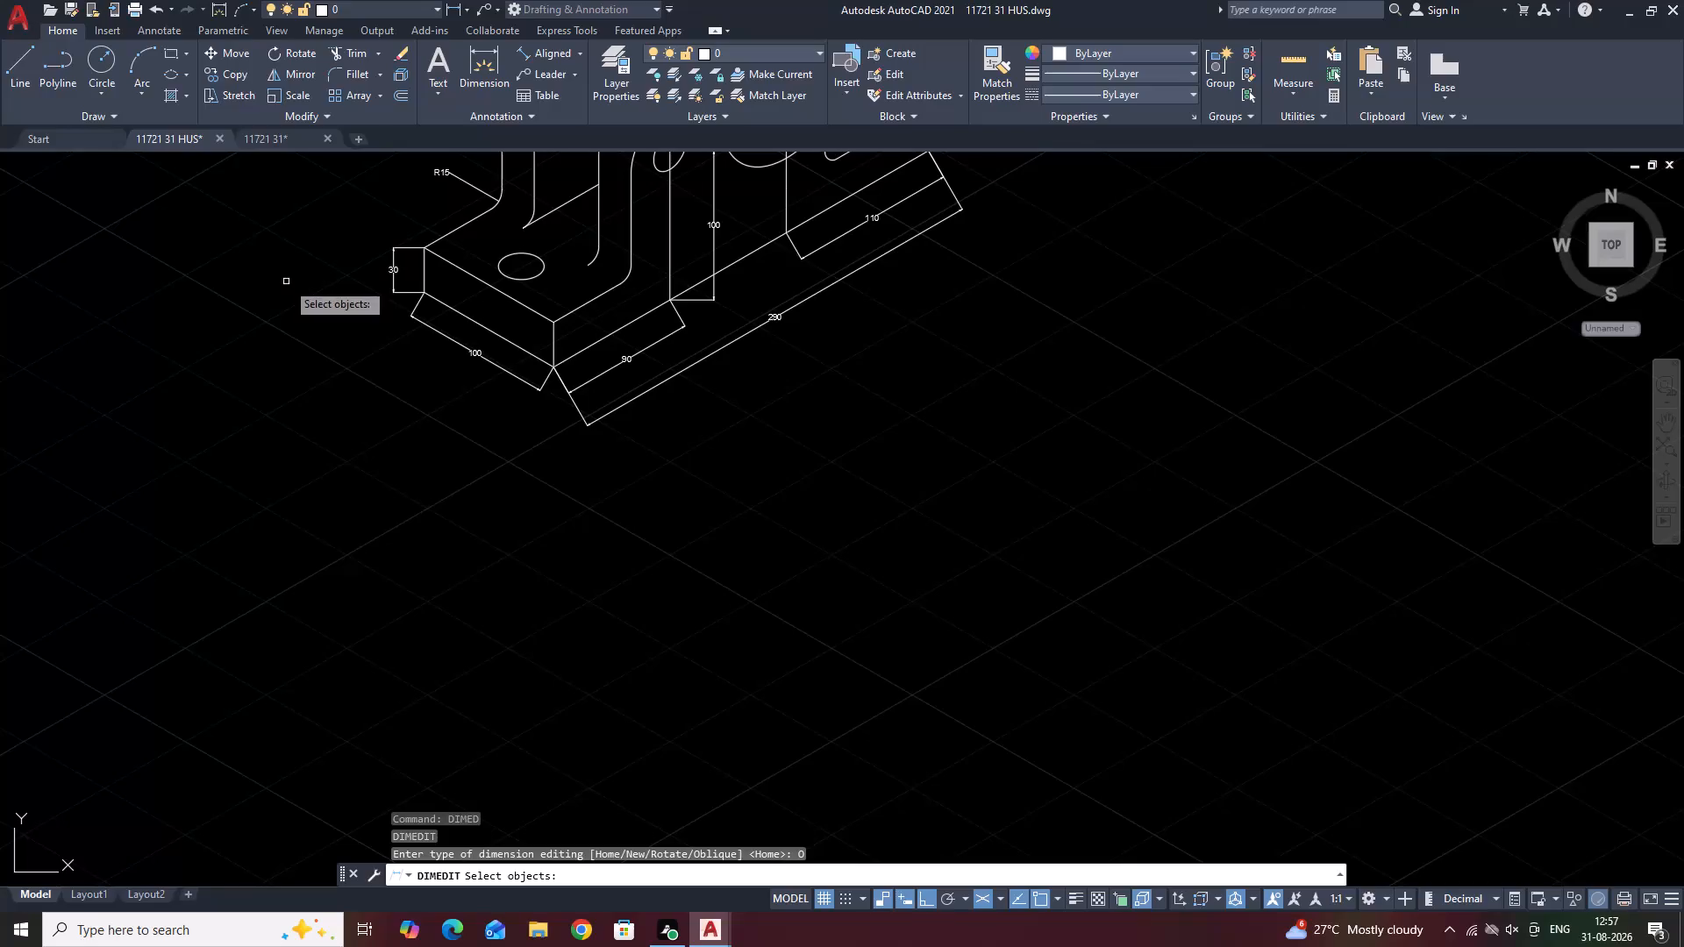
scroll(567, 366, up, 1)
click(423, 342)
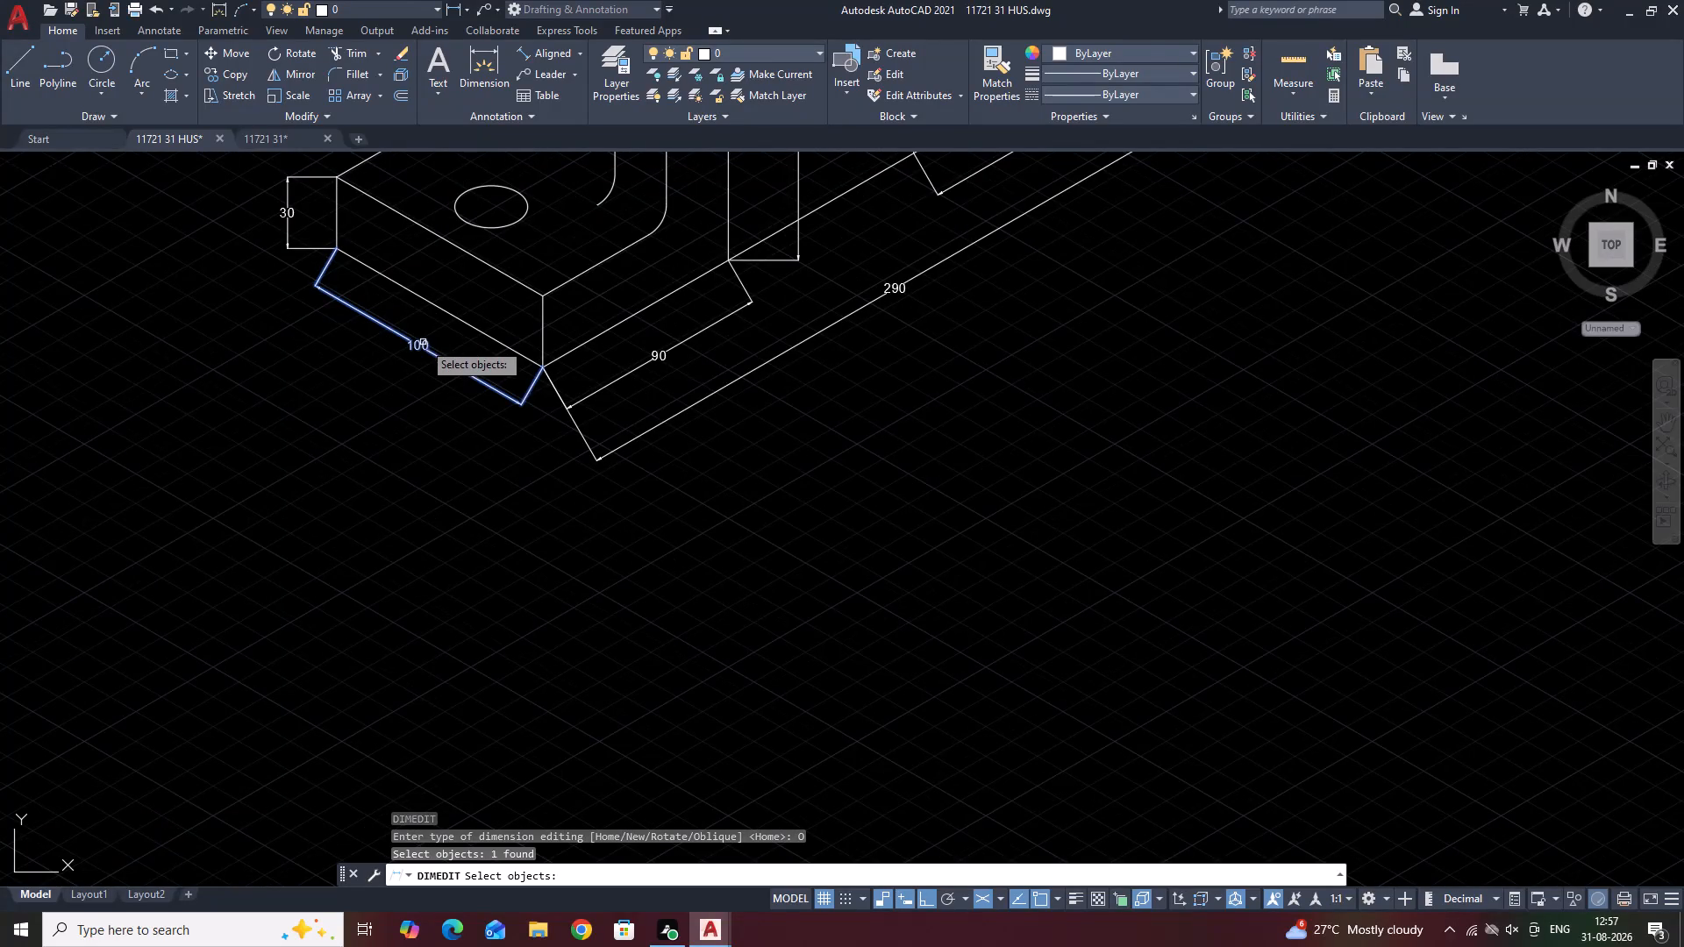
click(661, 357)
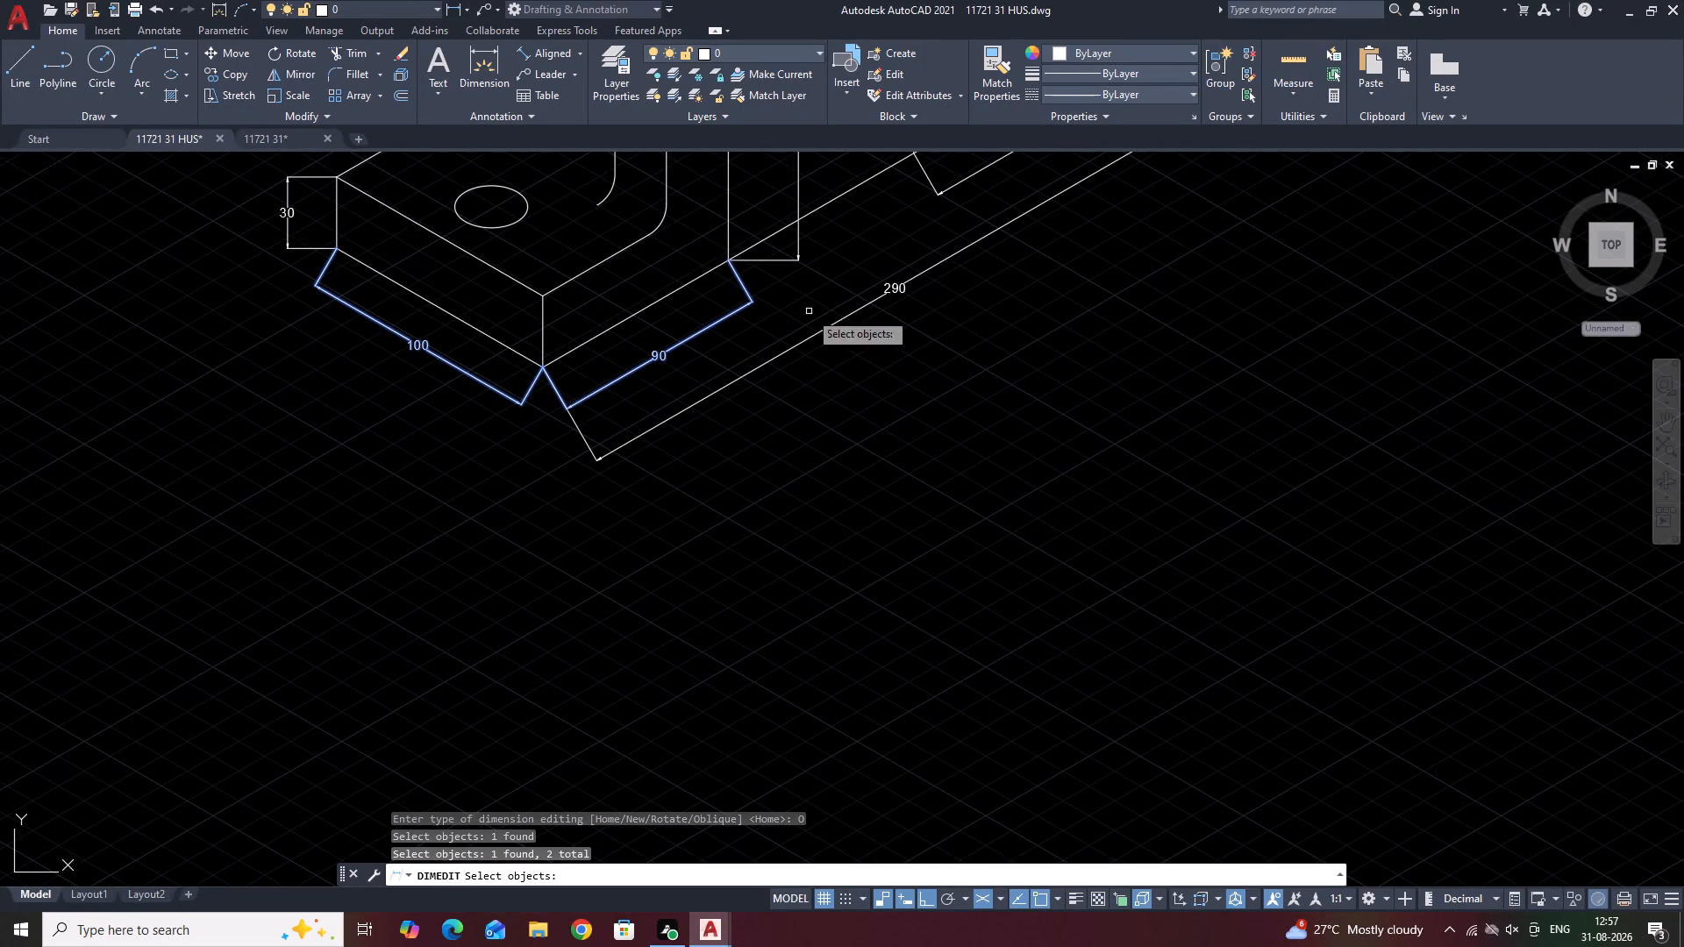
click(893, 287)
middle_drag(973, 216, 923, 362)
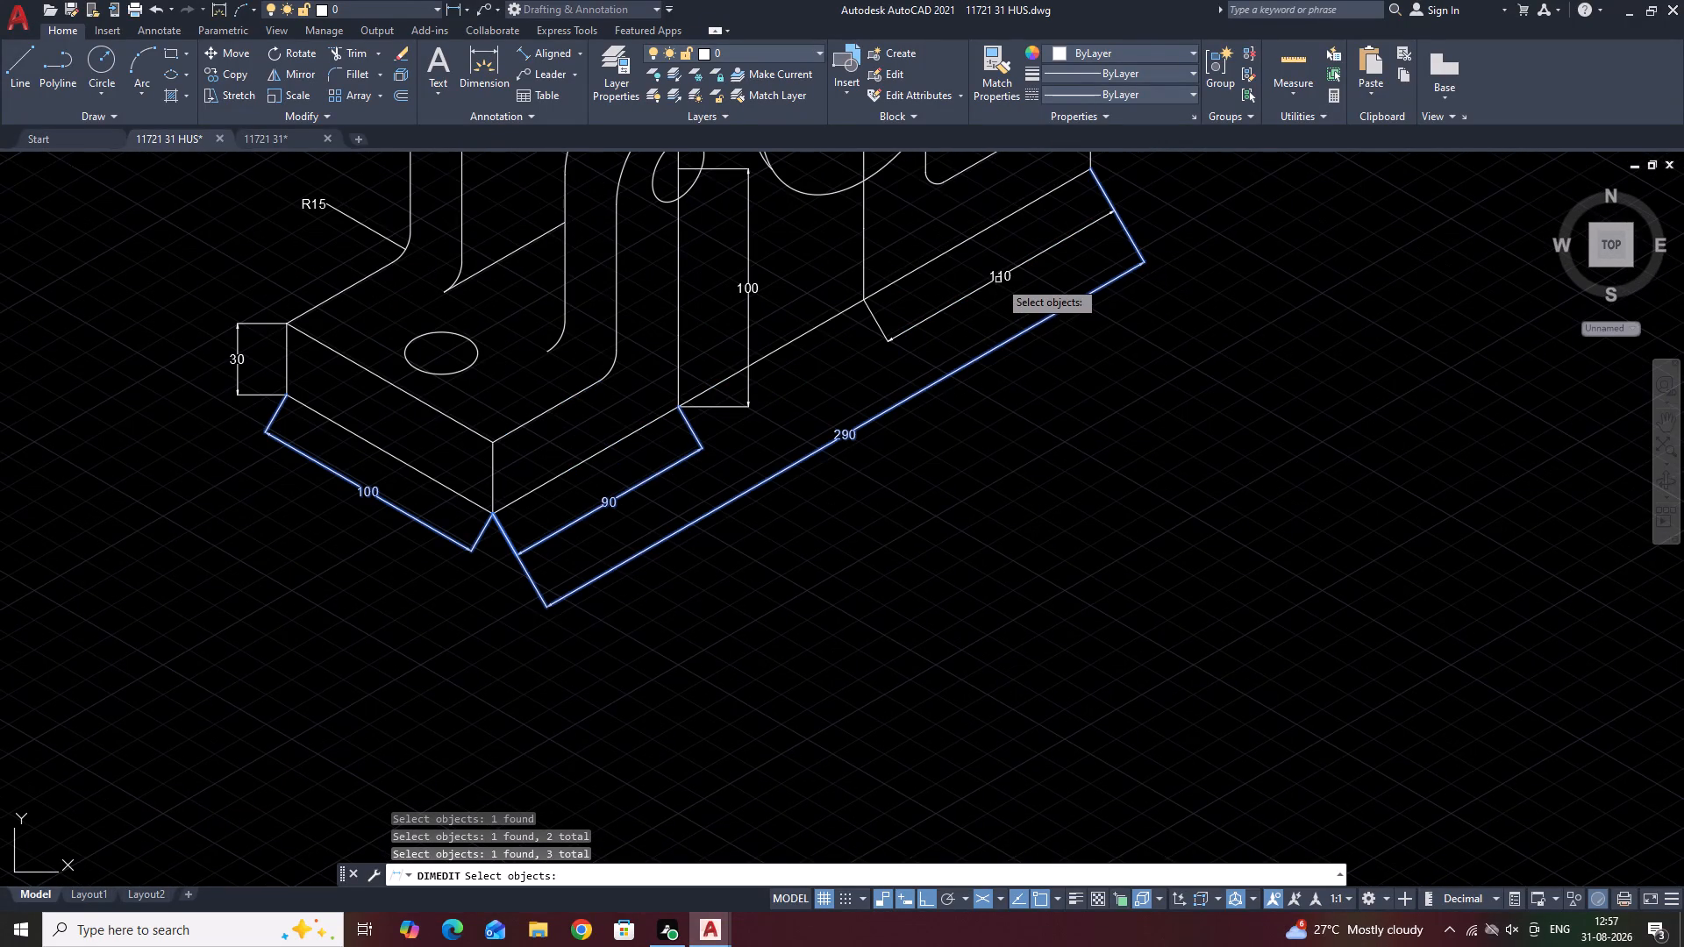
click(999, 278)
right_click(999, 278)
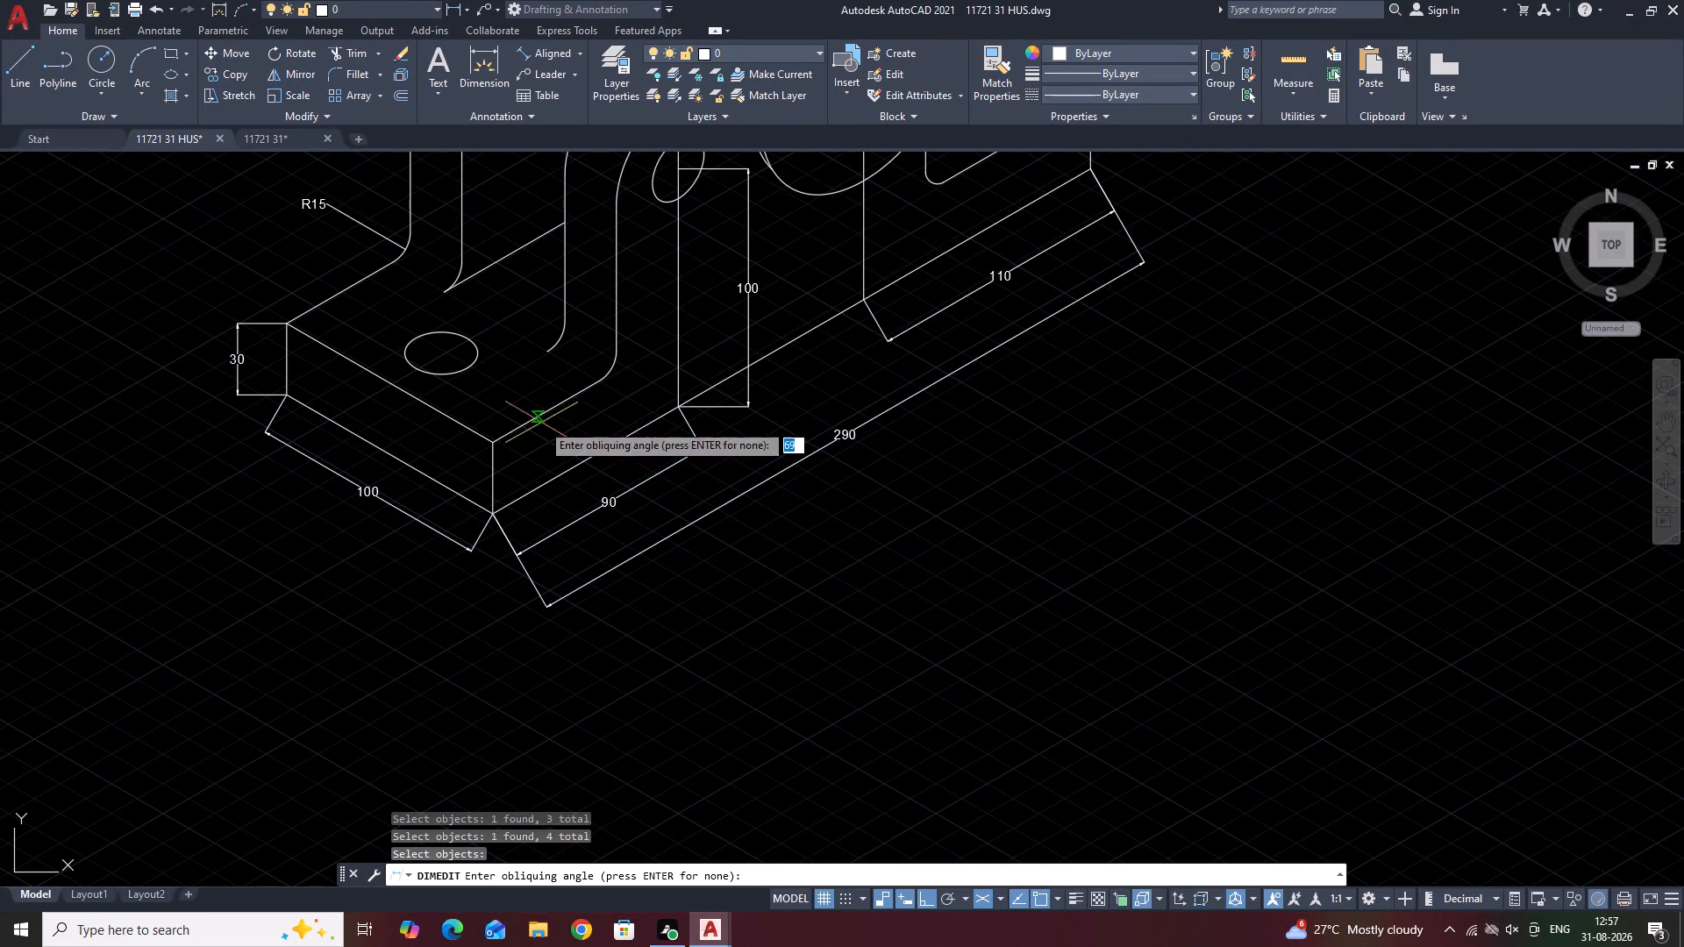
click(492, 453)
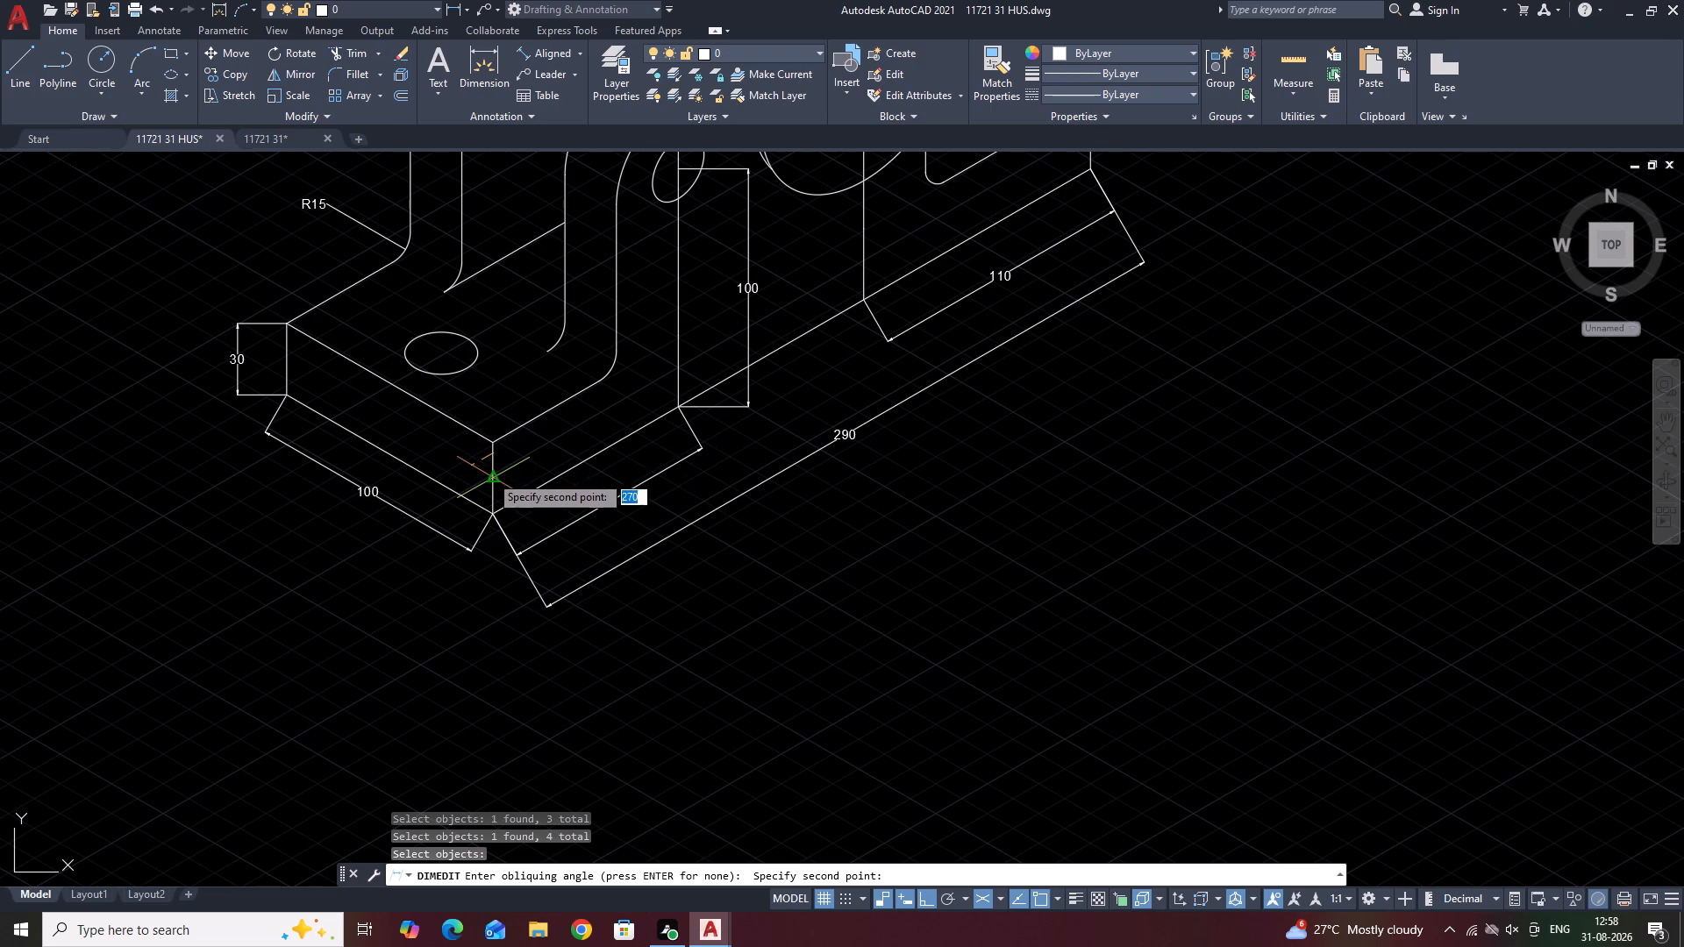
click(489, 475)
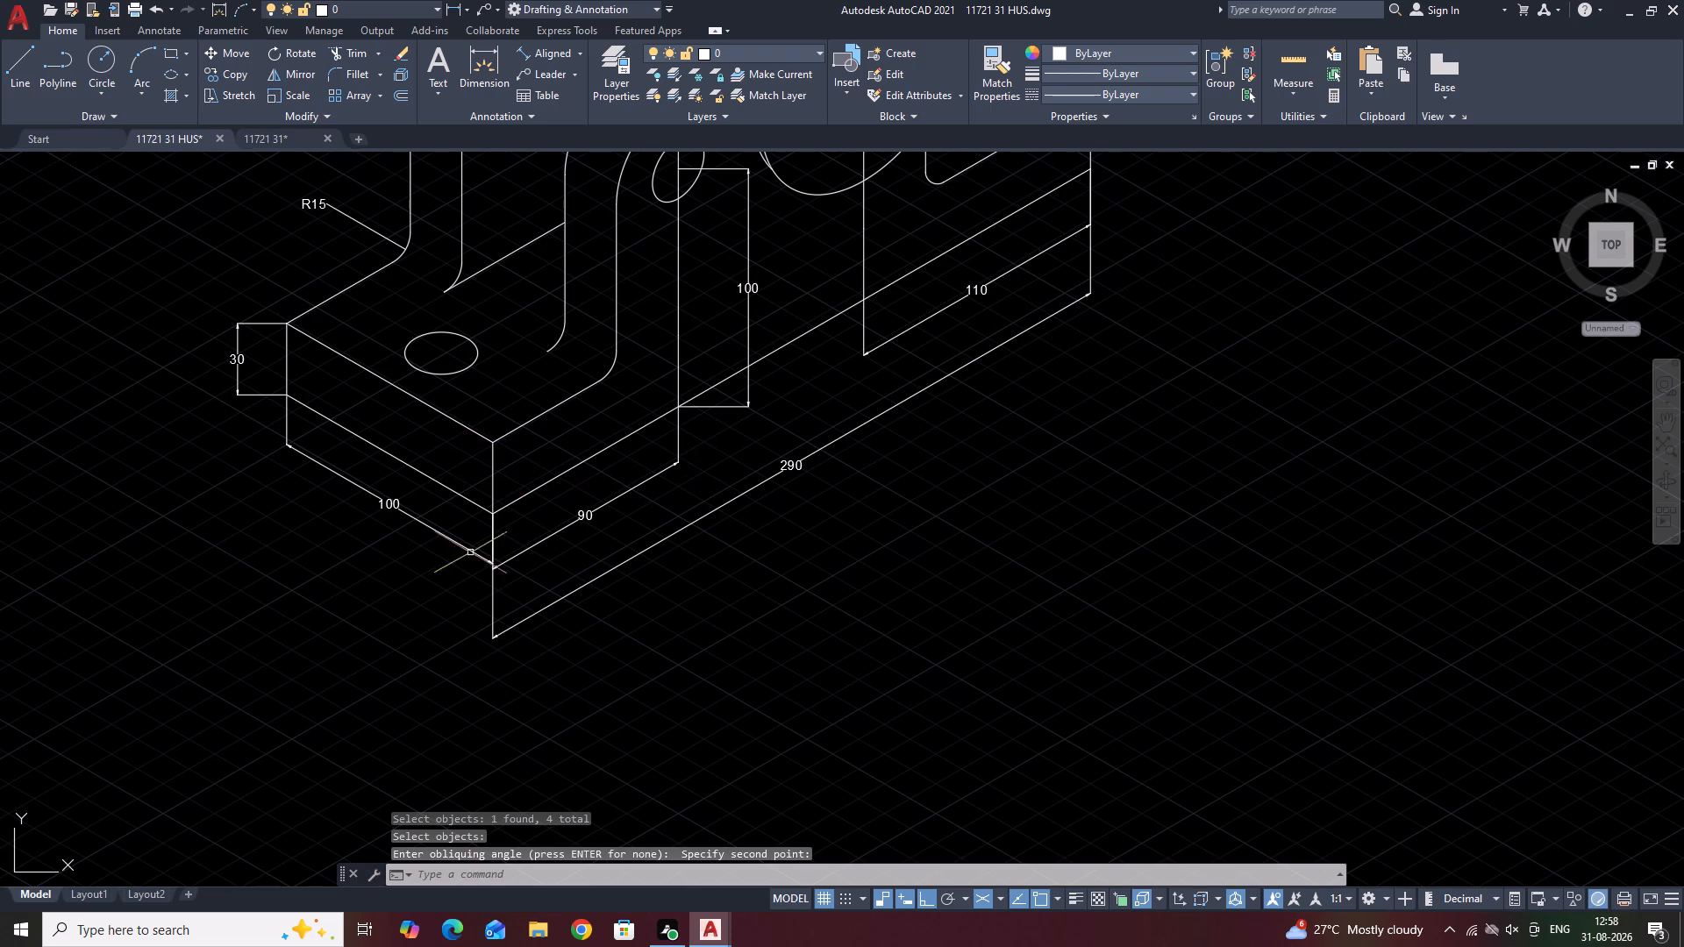
Stretch the base's 100 dimension line so its arrow end meets the end of the 90 dimension line at the front corner.
scroll(449, 578, up, 2)
scroll(543, 545, up, 2)
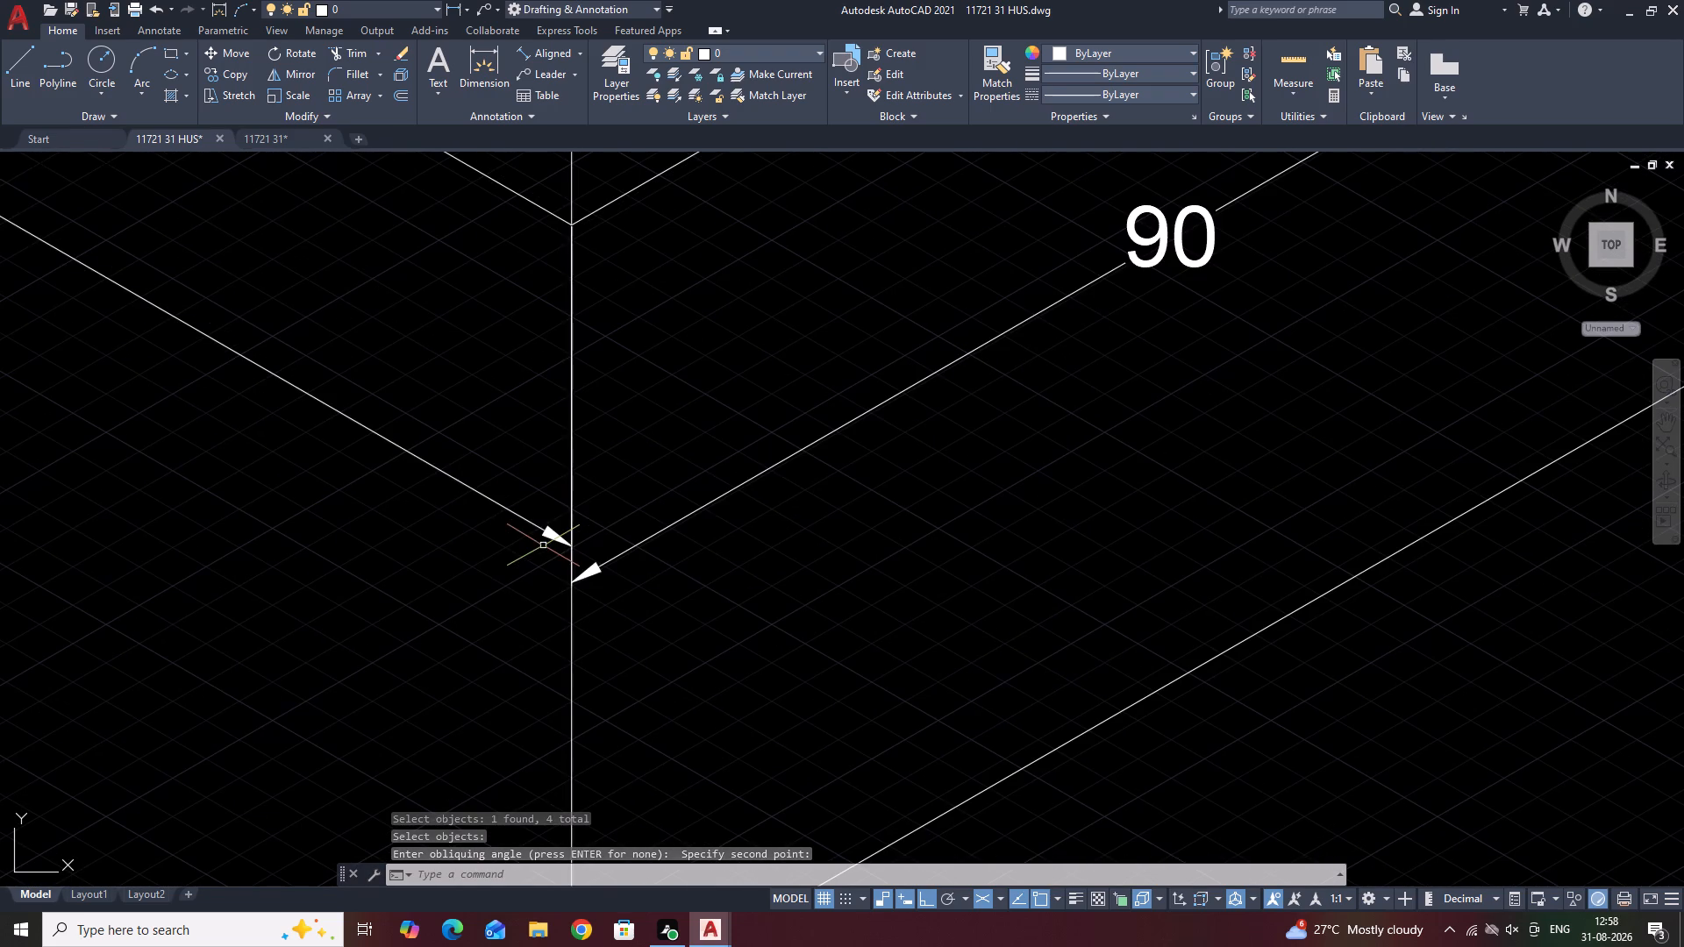
click(549, 534)
click(561, 539)
click(551, 534)
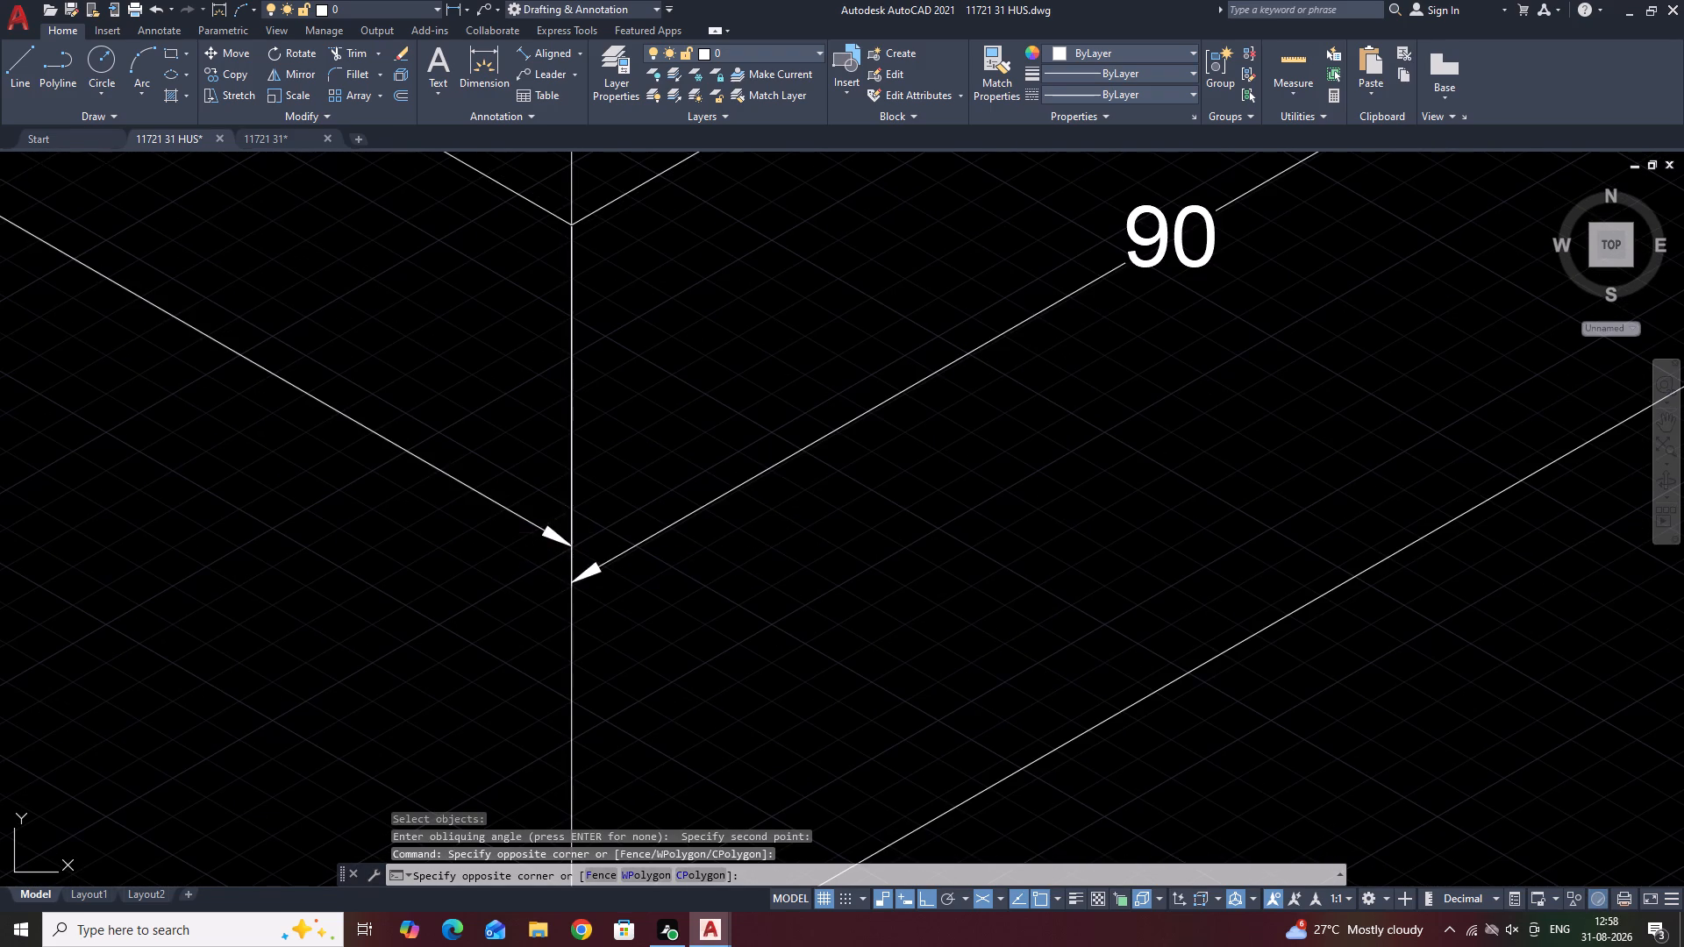
click(556, 540)
click(553, 535)
click(571, 547)
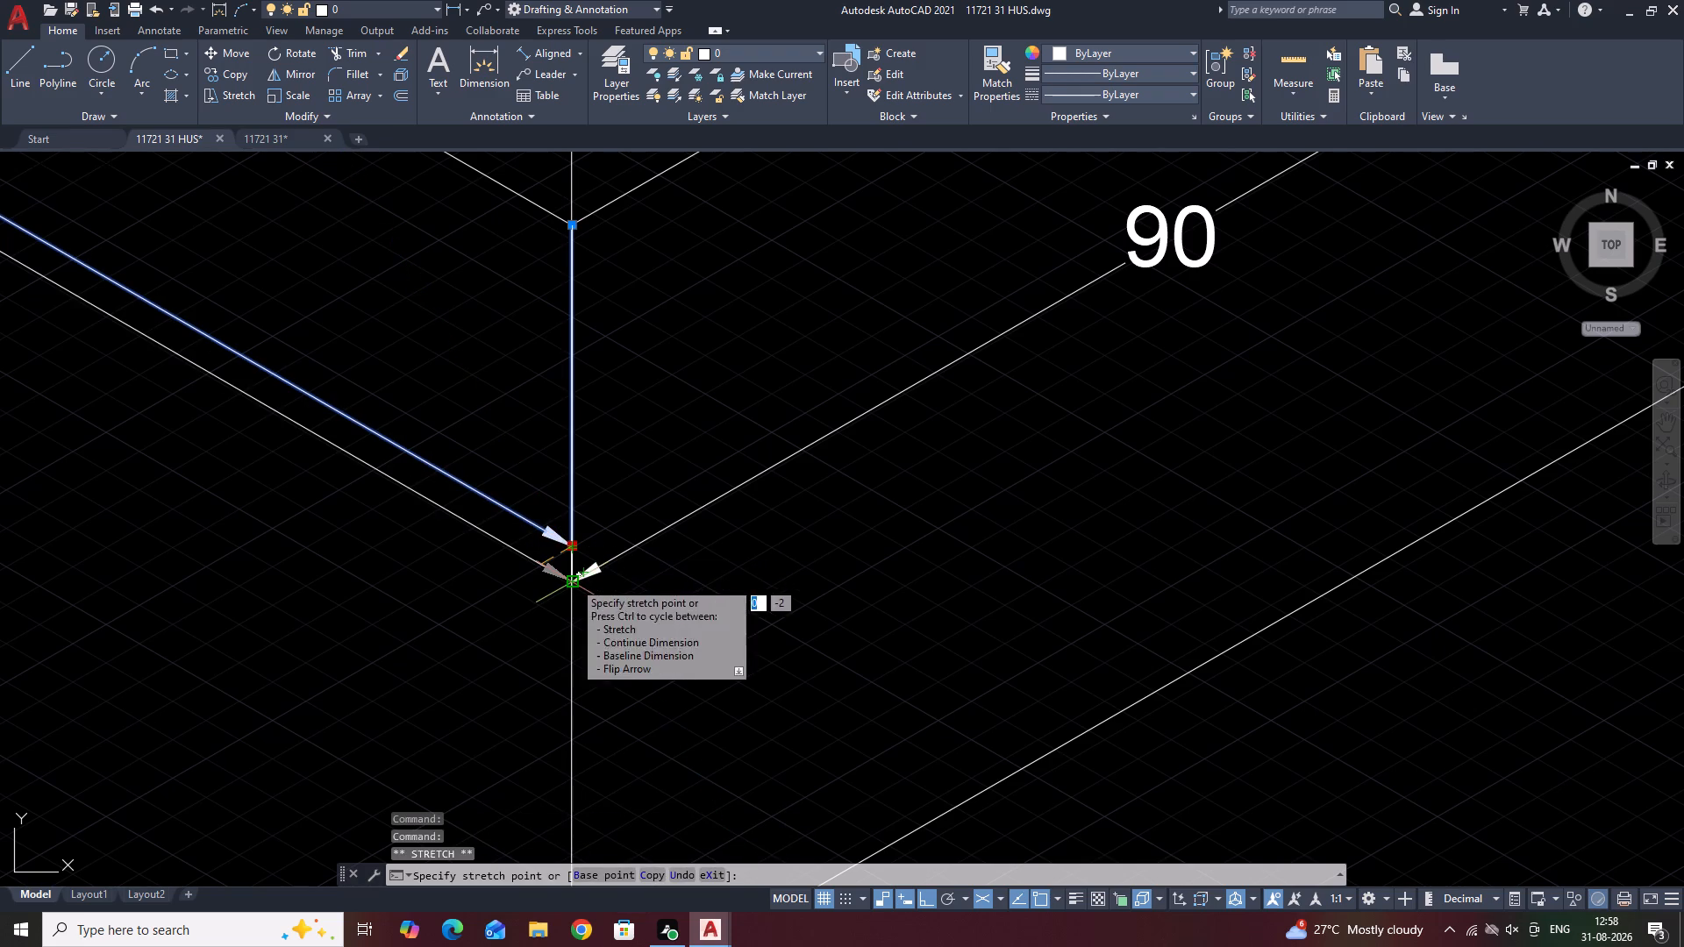
scroll(571, 583, up, 2)
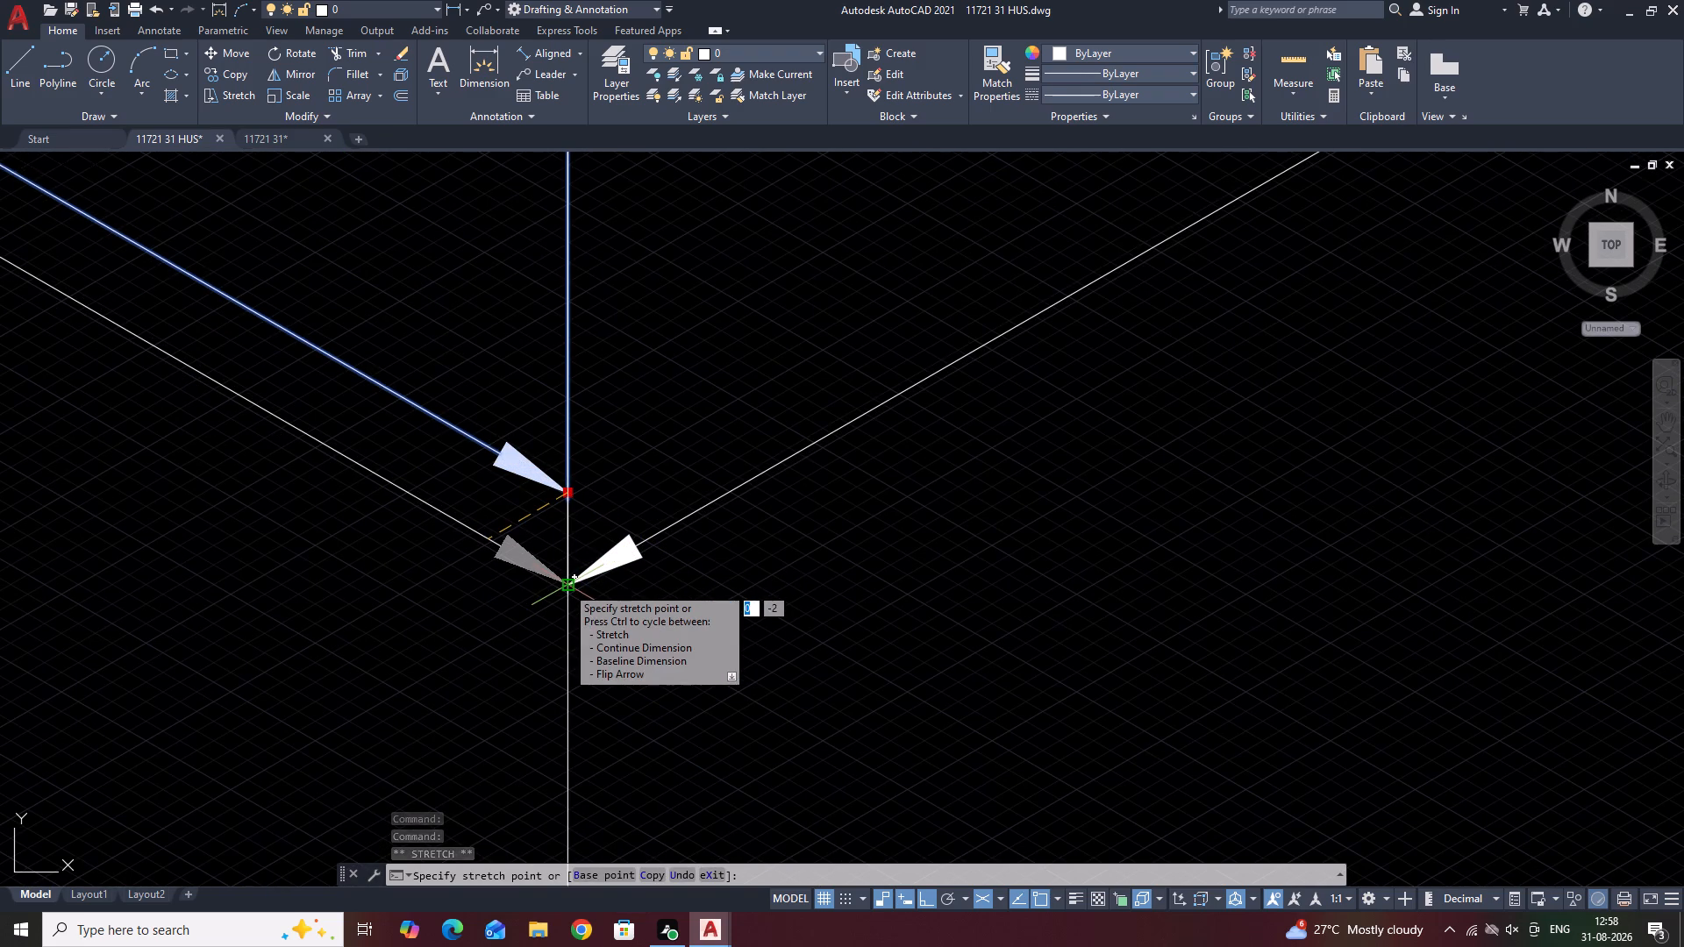
click(566, 586)
key(Escape)
scroll(646, 483, down, 2)
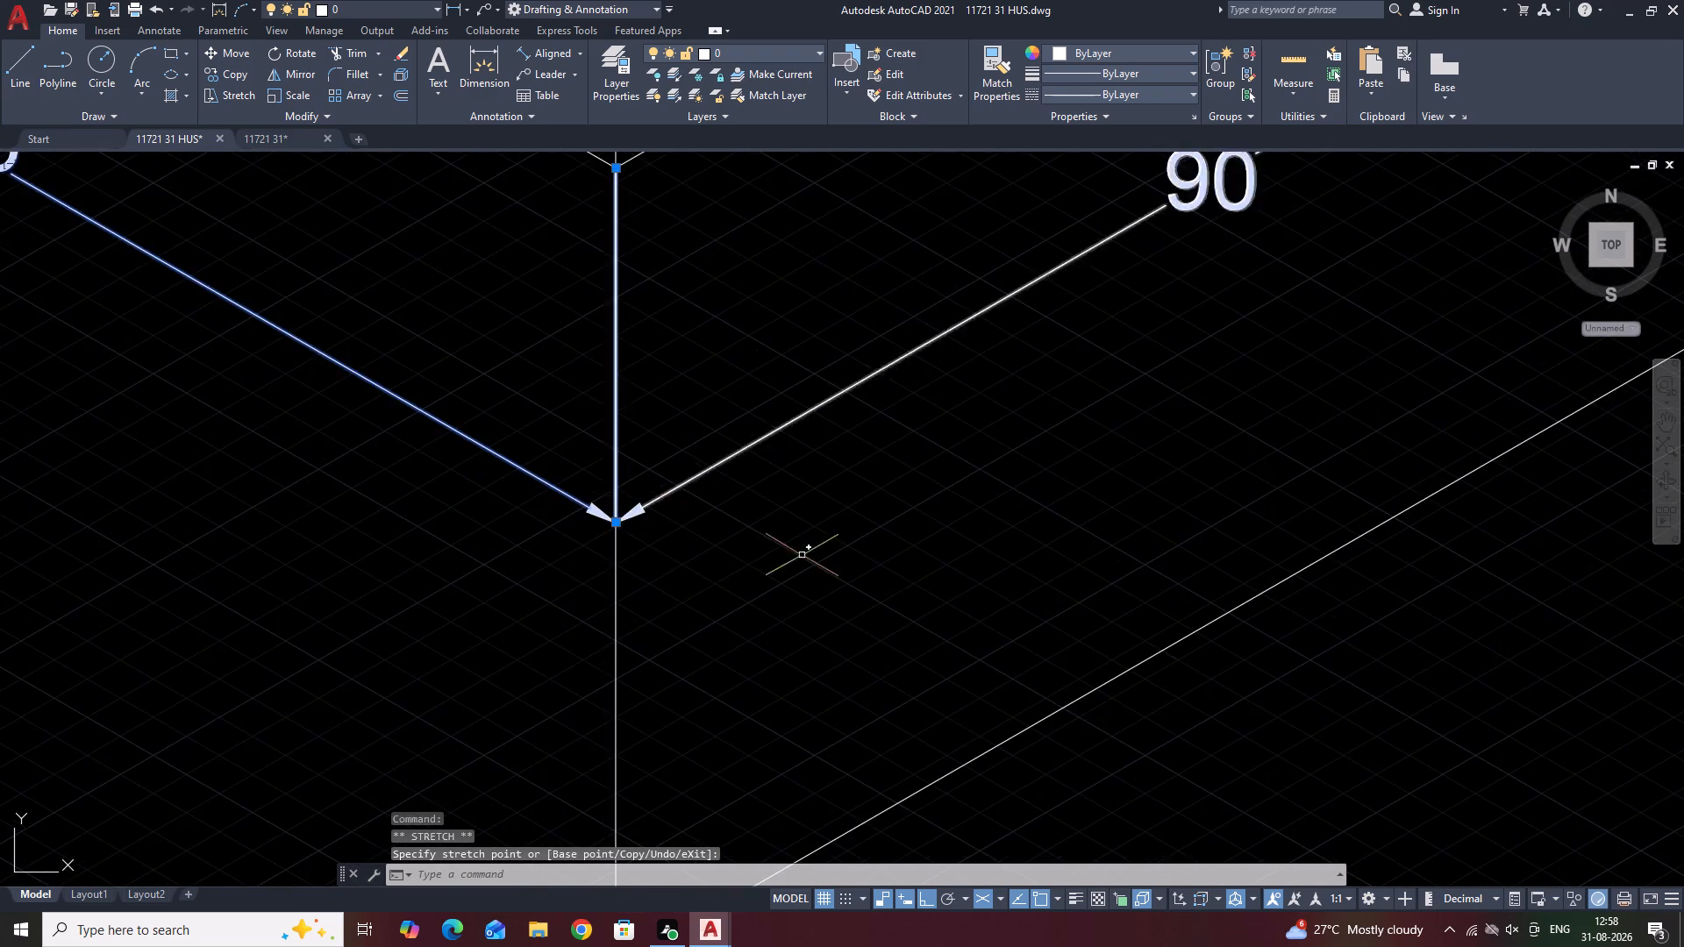
scroll(928, 574, down, 2)
middle_drag(976, 529, 899, 641)
scroll(900, 625, down, 2)
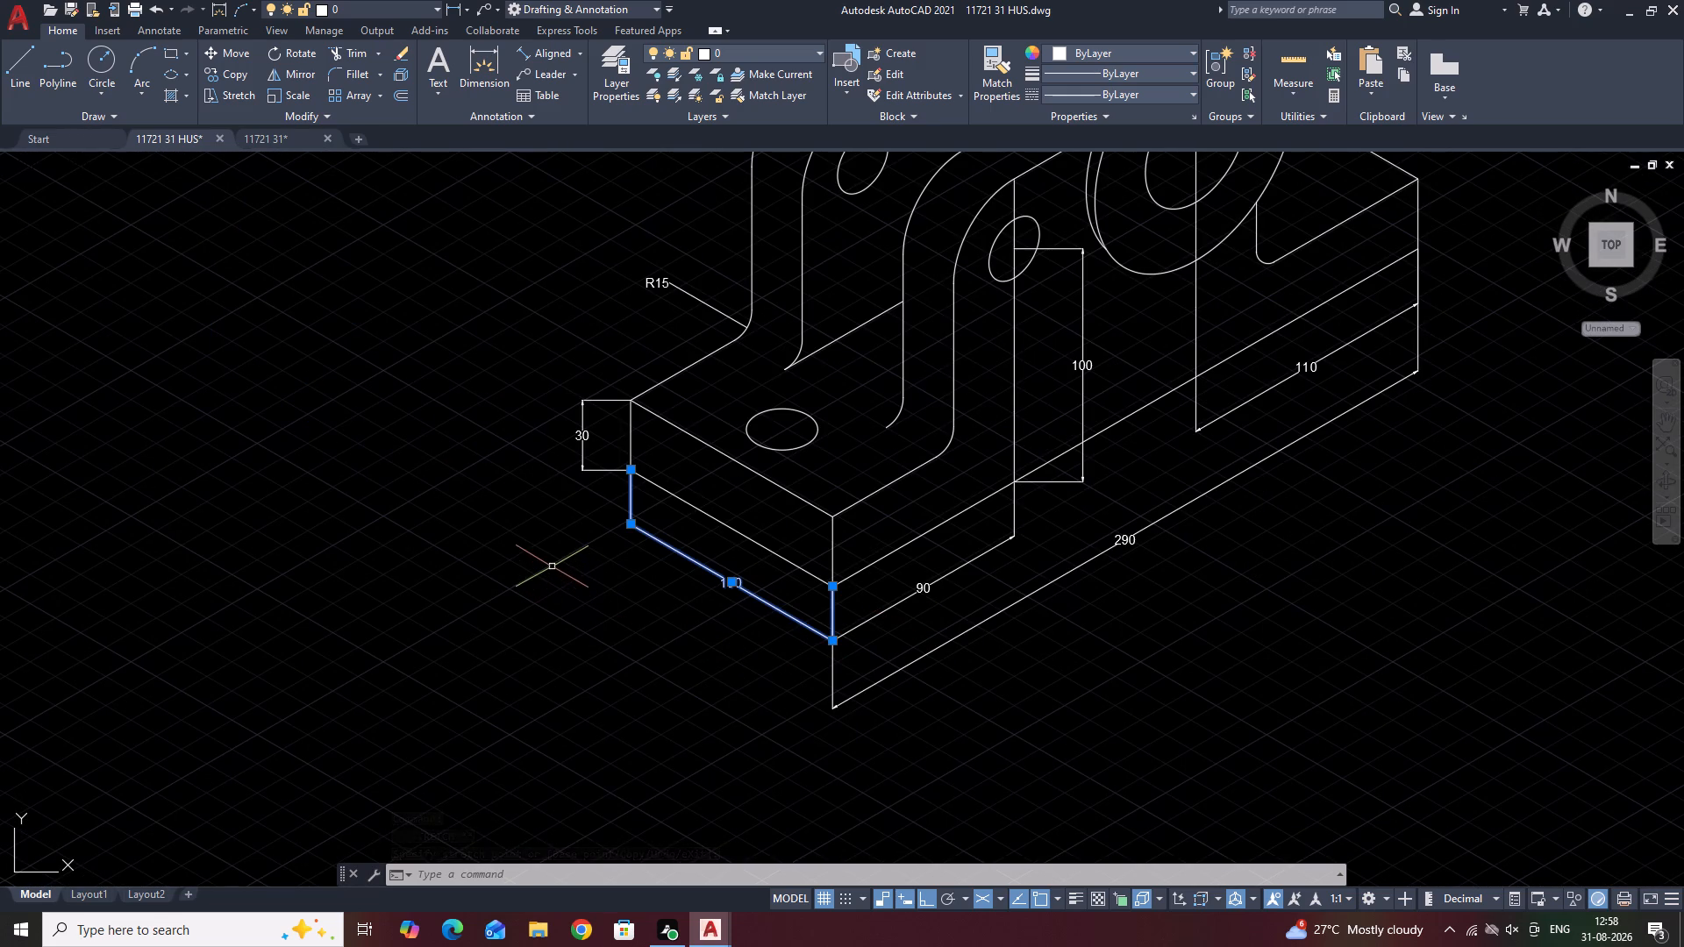
key(Escape)
Oblique the base's 30 height dimension along two points picked on the top edge of the base's 100-wide end face.
key(space)
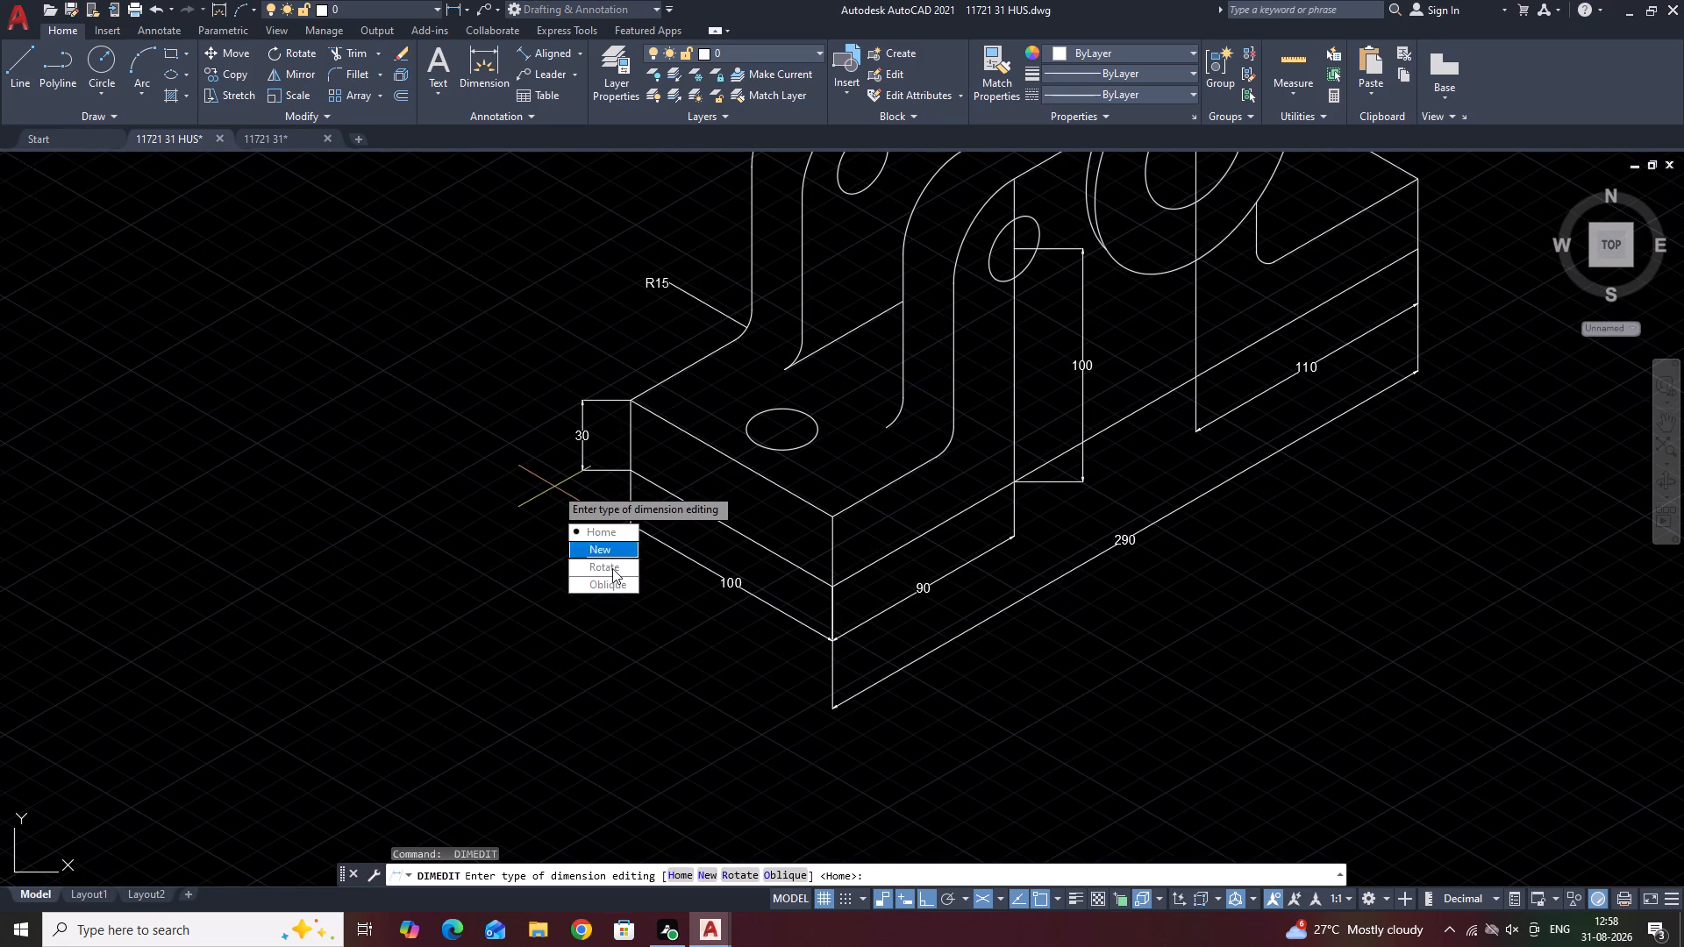
drag(610, 585, 554, 487)
click(586, 438)
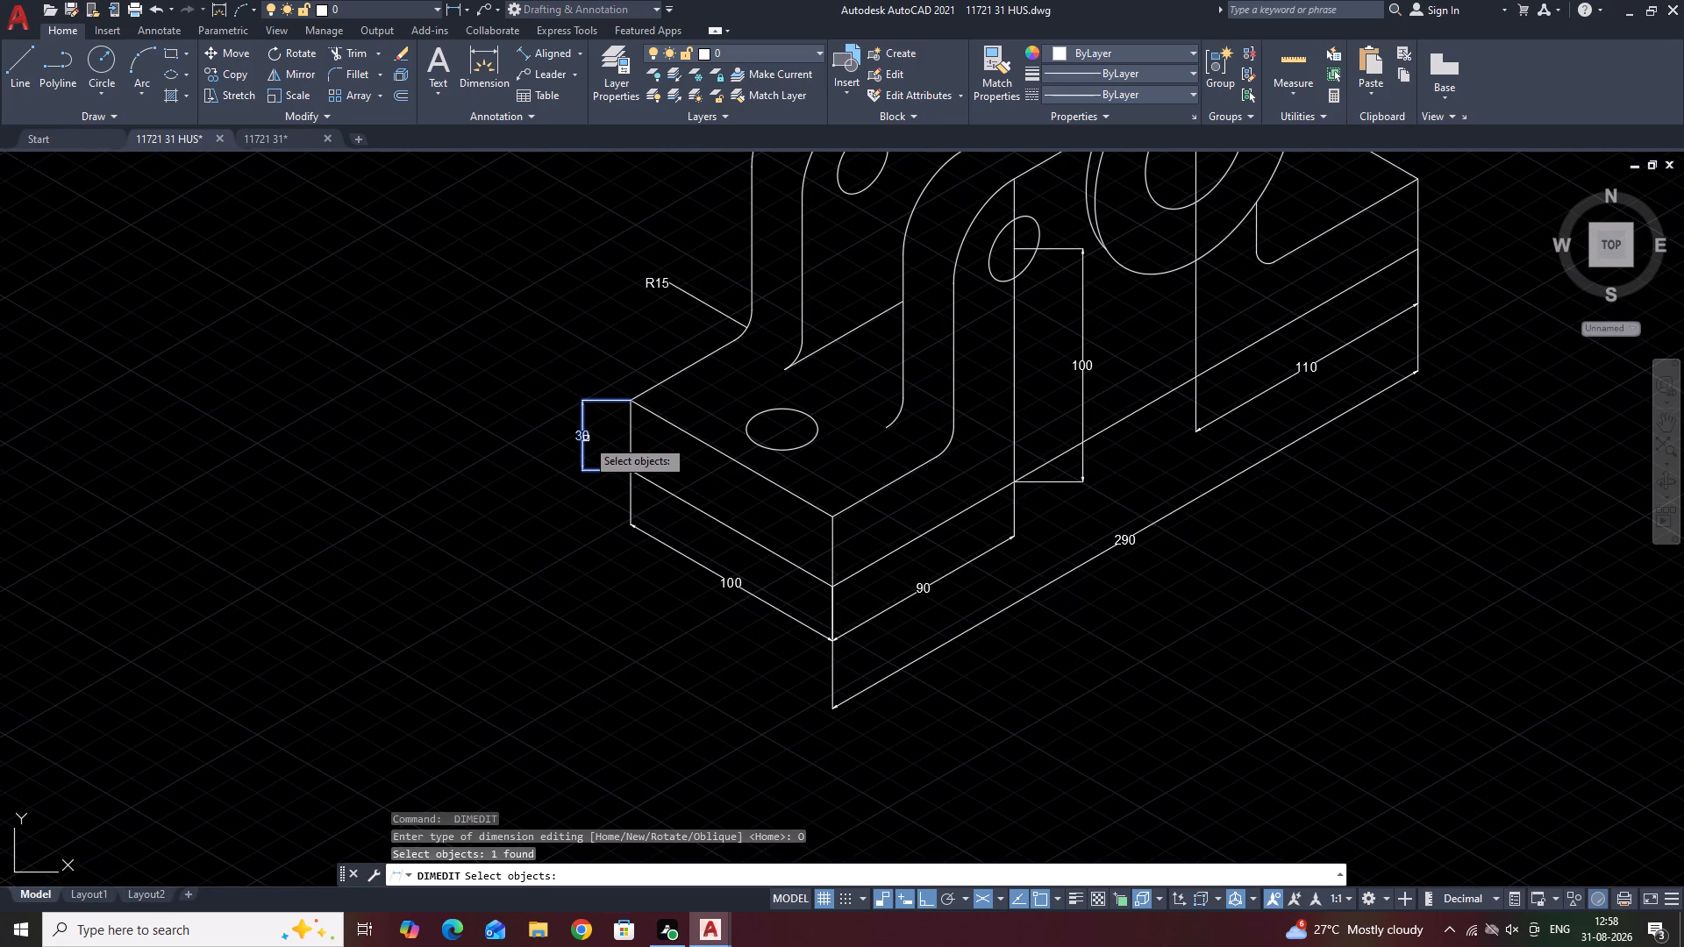
right_click(591, 338)
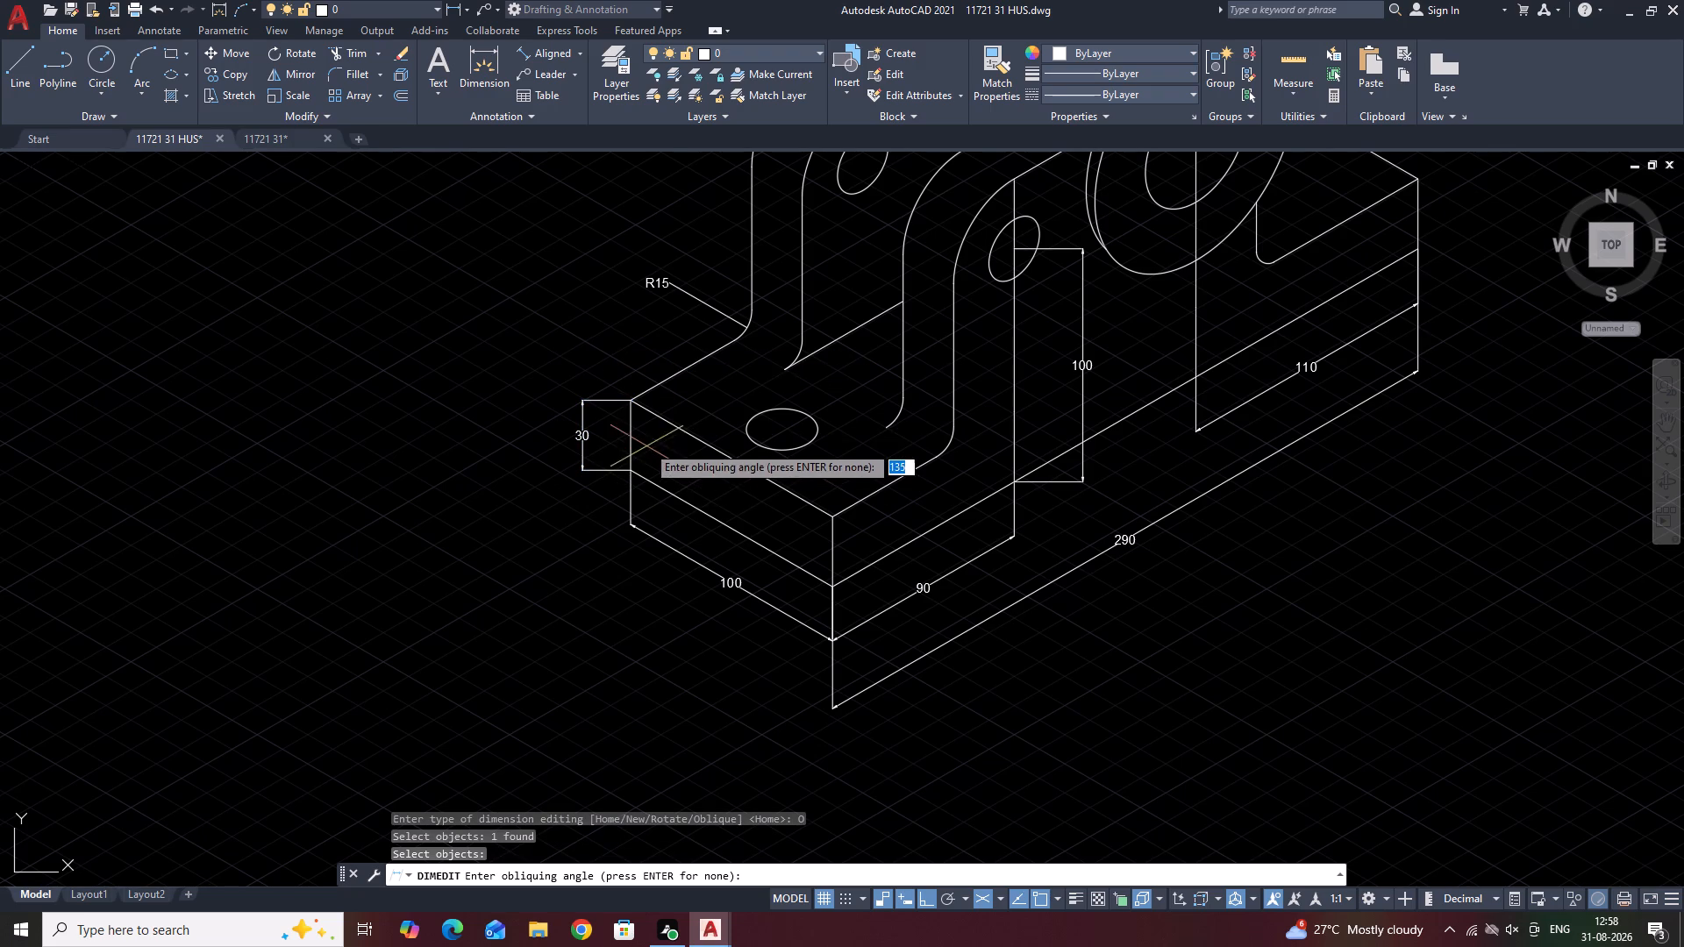
click(652, 413)
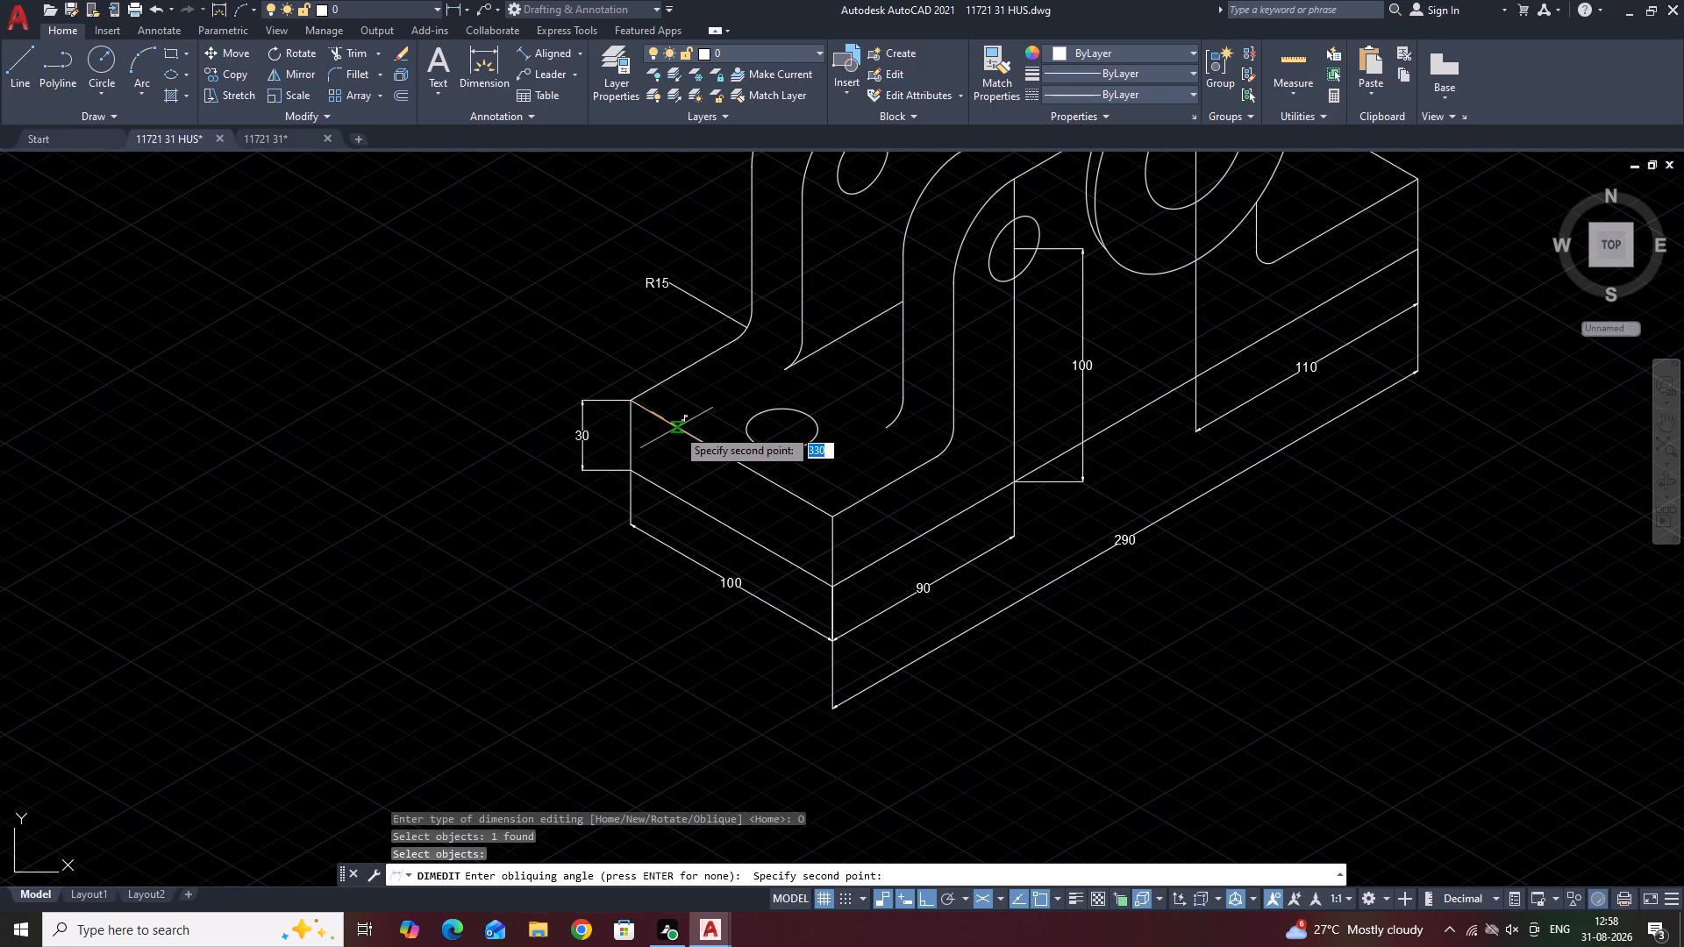
click(676, 428)
Oblique the uprights' 25 and 50 dimensions and the cylinder's 5 dimension along two points on the front upright's top edge.
scroll(699, 367, down, 1)
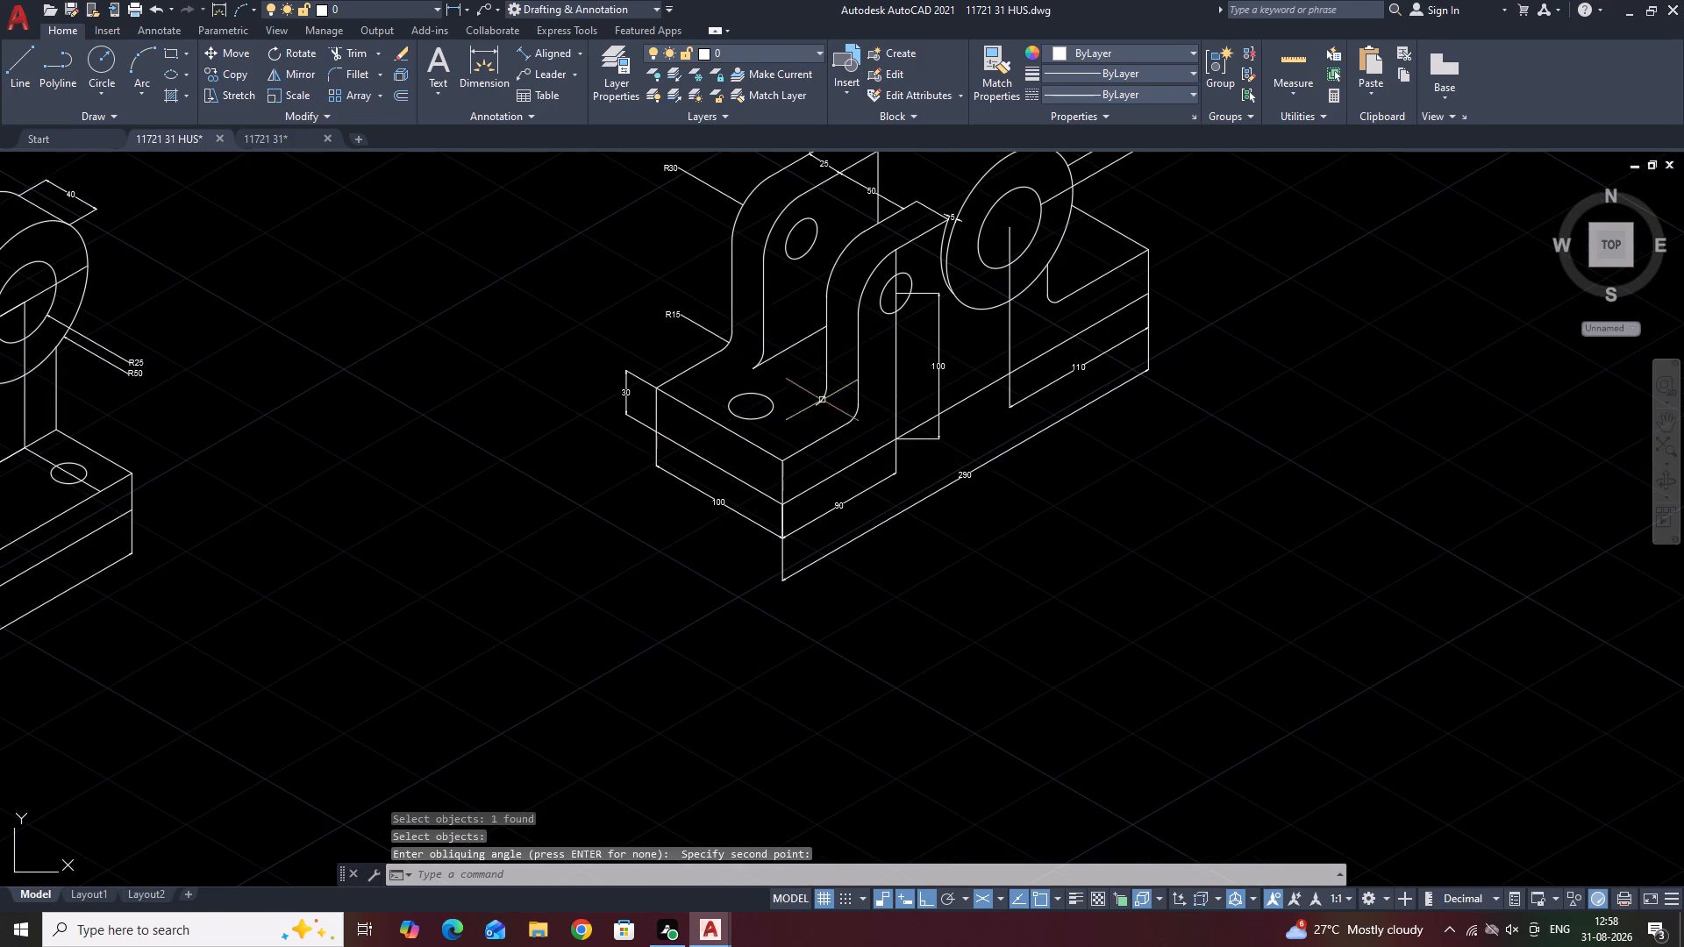
middle_drag(835, 395, 707, 545)
scroll(709, 337, up, 2)
middle_drag(710, 381, 696, 462)
key(space)
drag(710, 465, 653, 367)
click(657, 356)
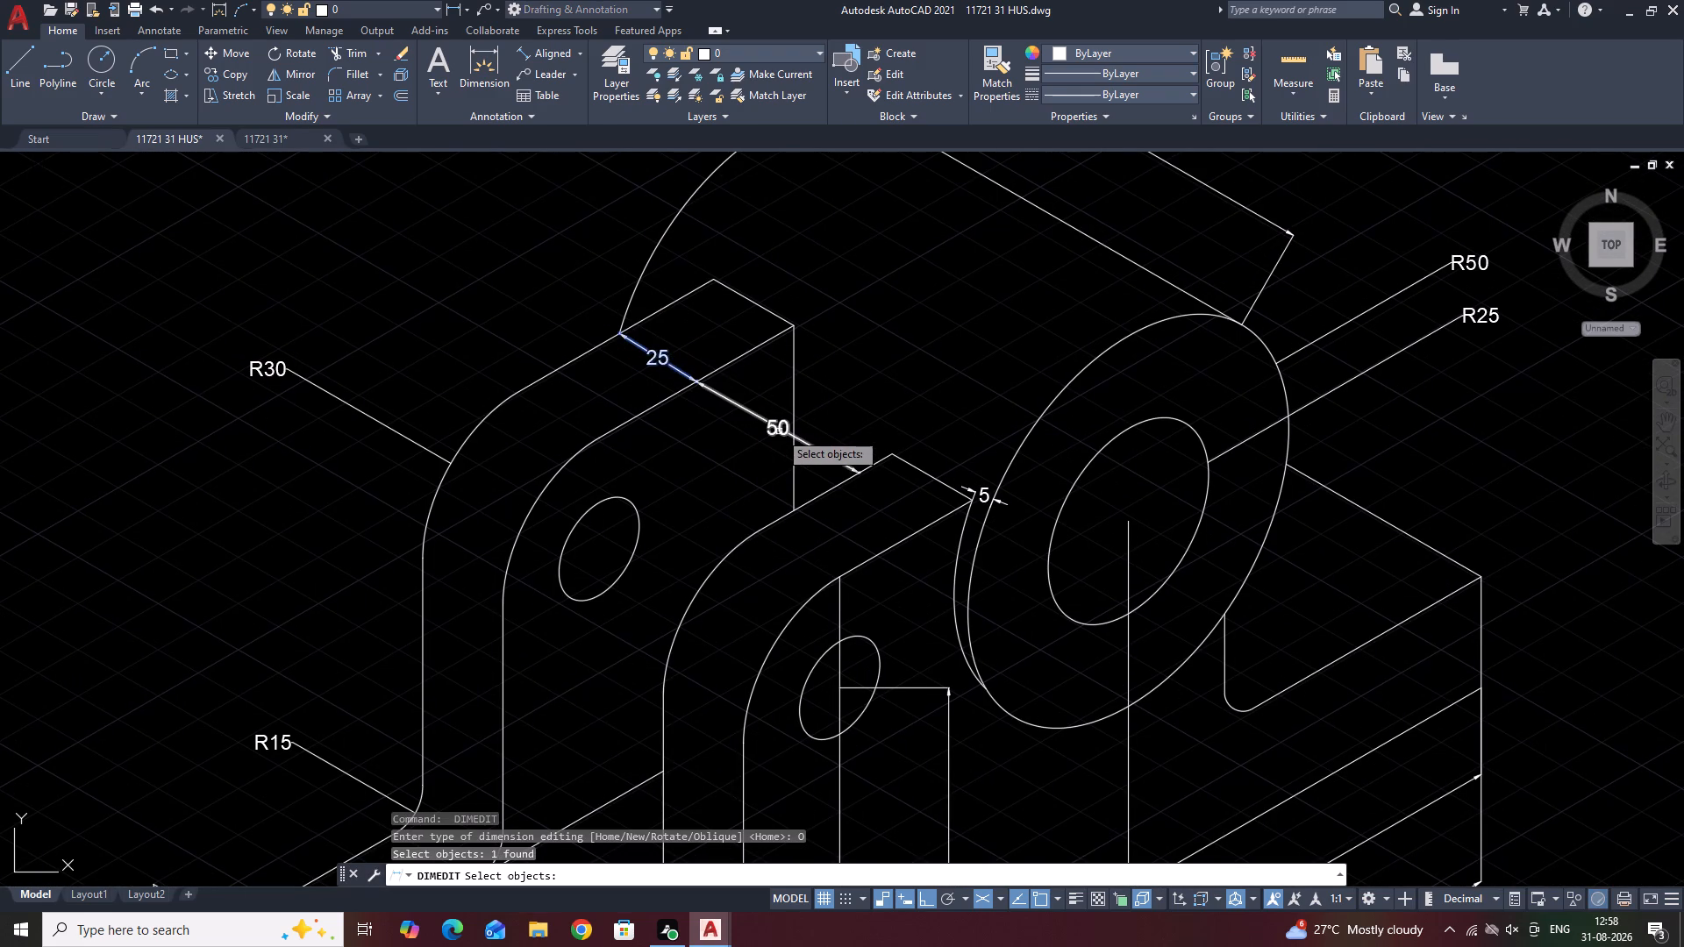
click(779, 431)
click(993, 500)
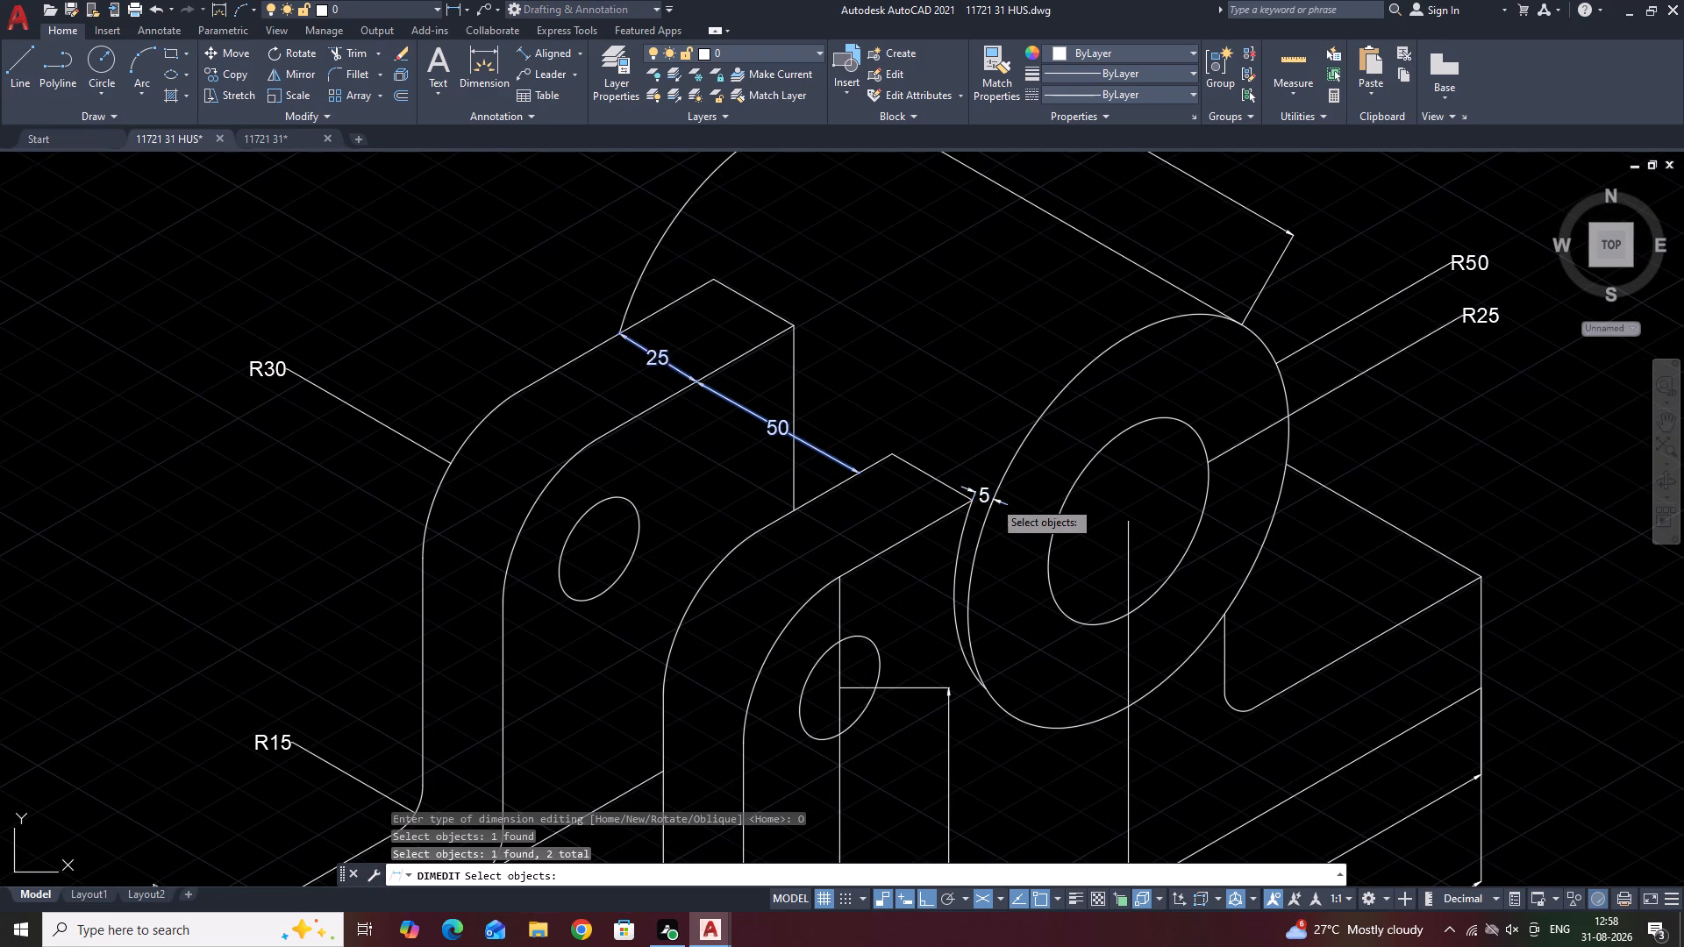
right_click(991, 500)
click(837, 488)
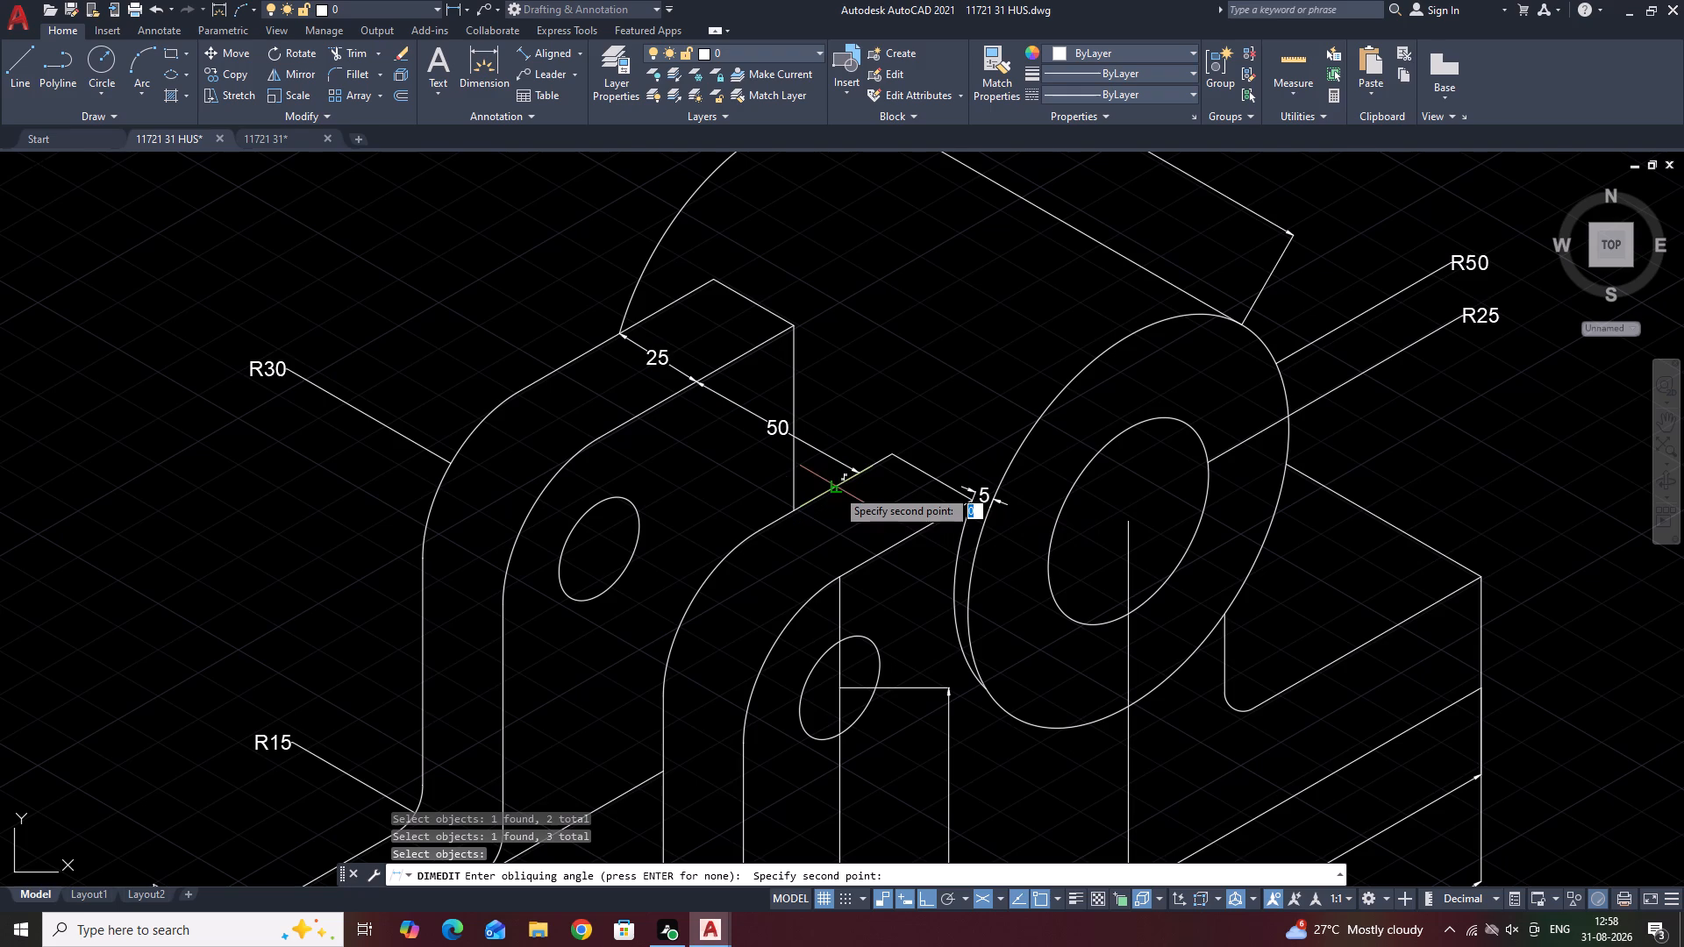
click(813, 498)
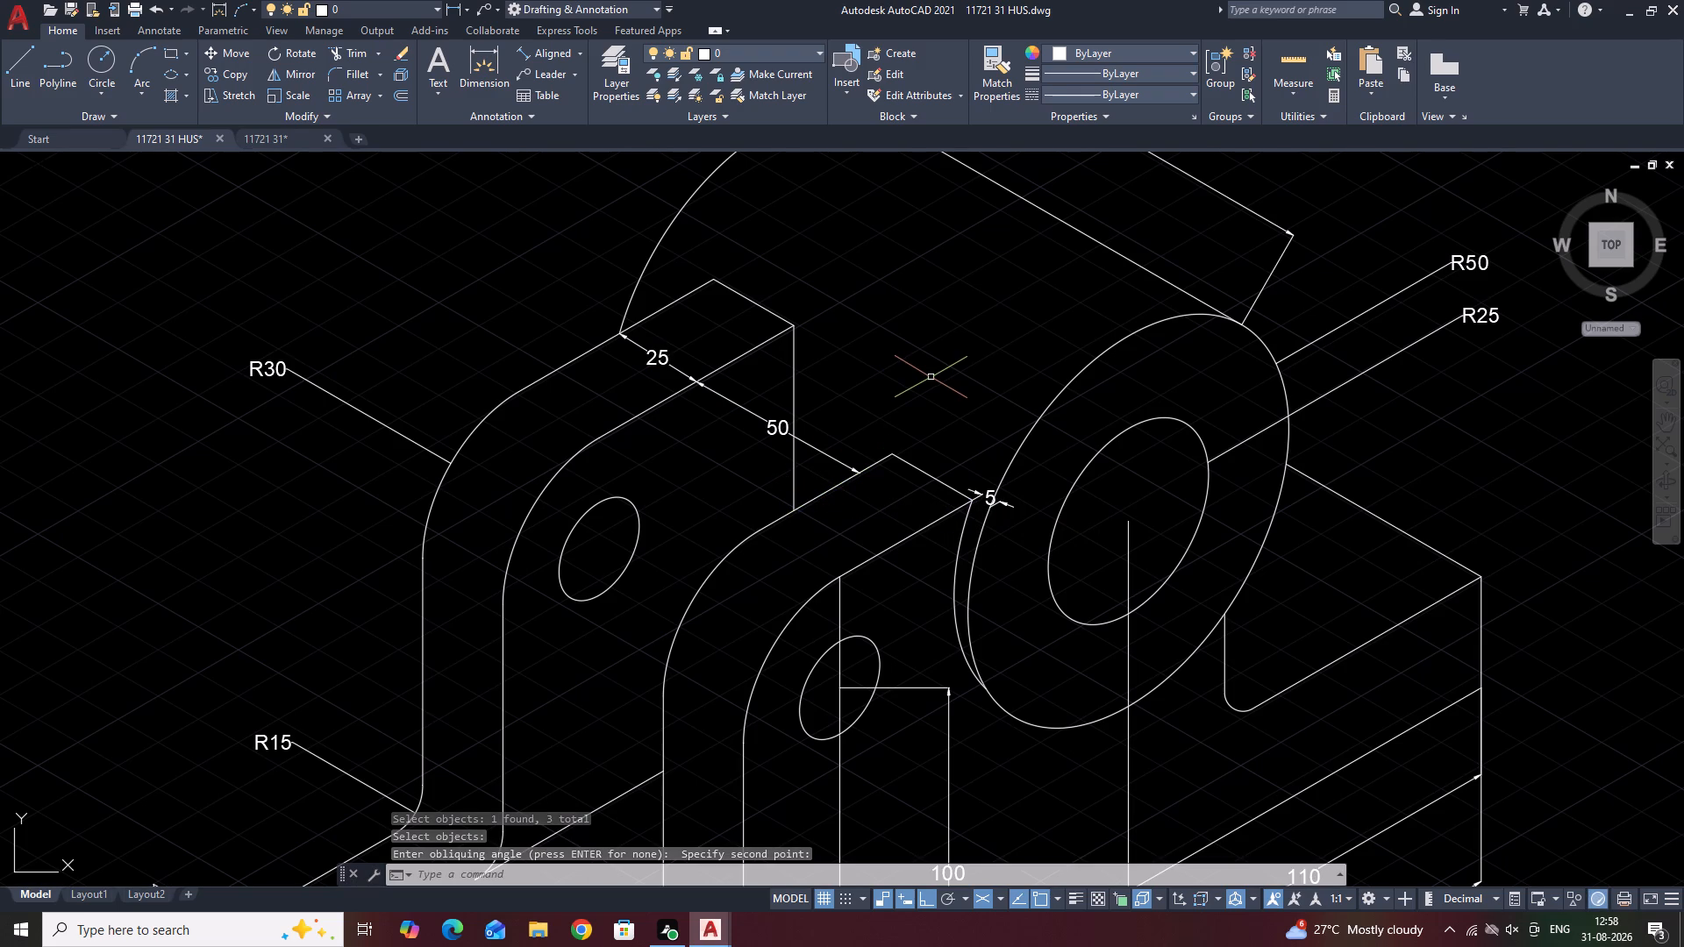
Oblique the cylinder's 112 length dimension along two points picked on the rear upright's top edge.
scroll(923, 388, down, 1)
middle_drag(913, 397, 553, 515)
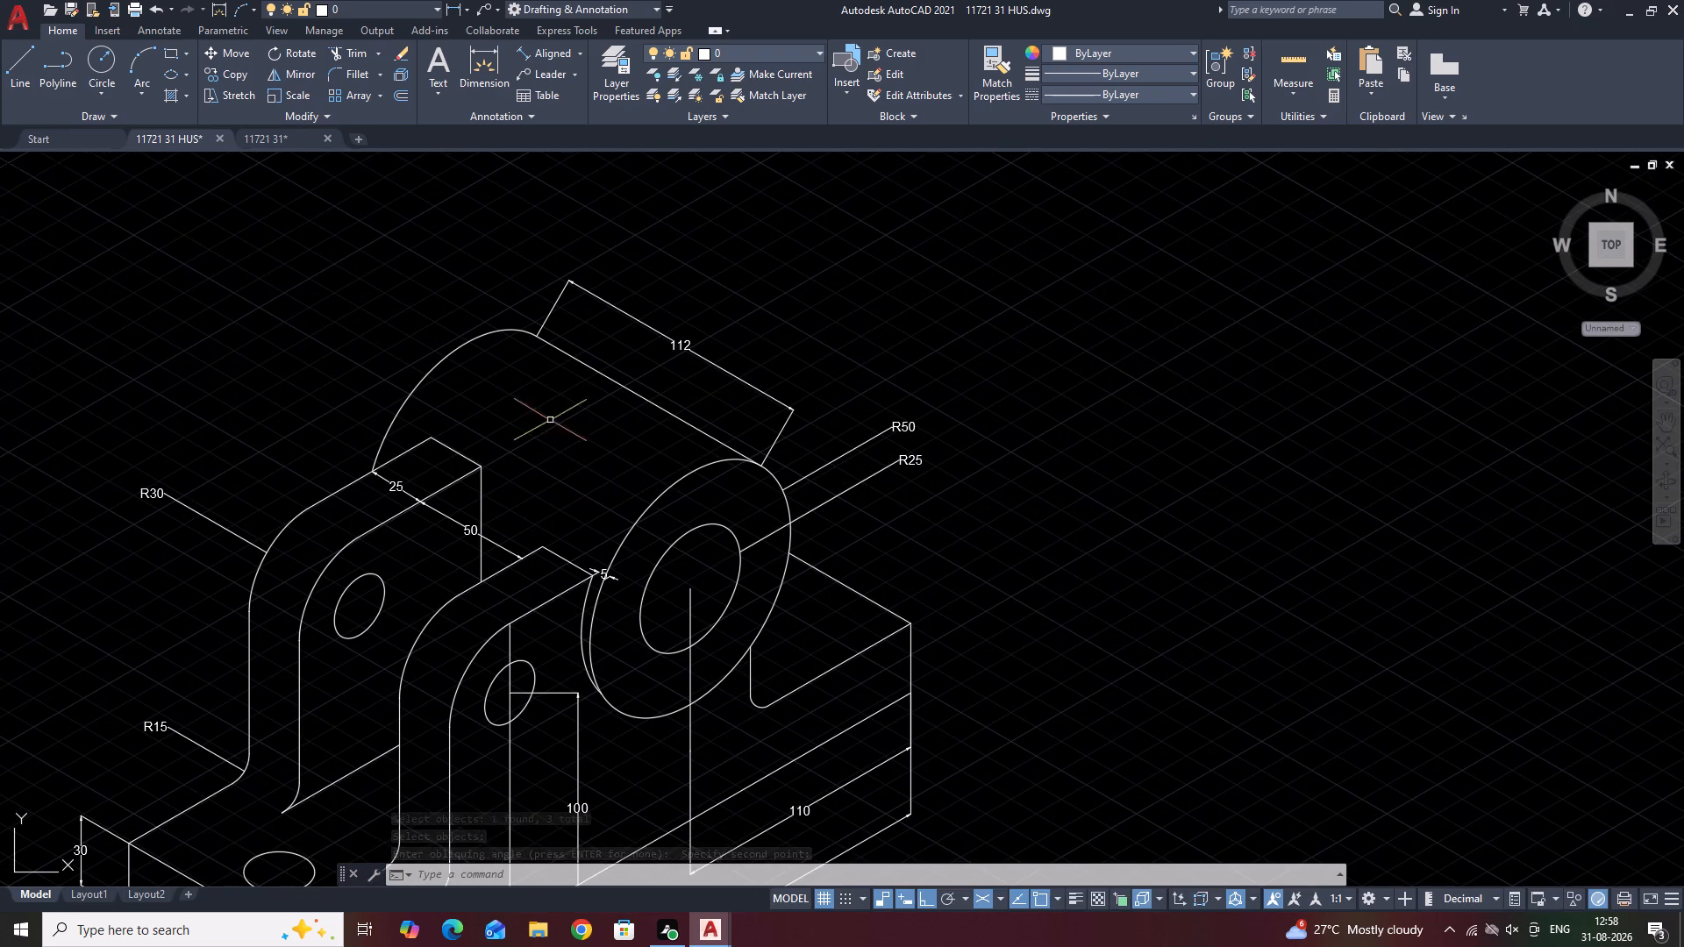
key(space)
drag(667, 475, 616, 381)
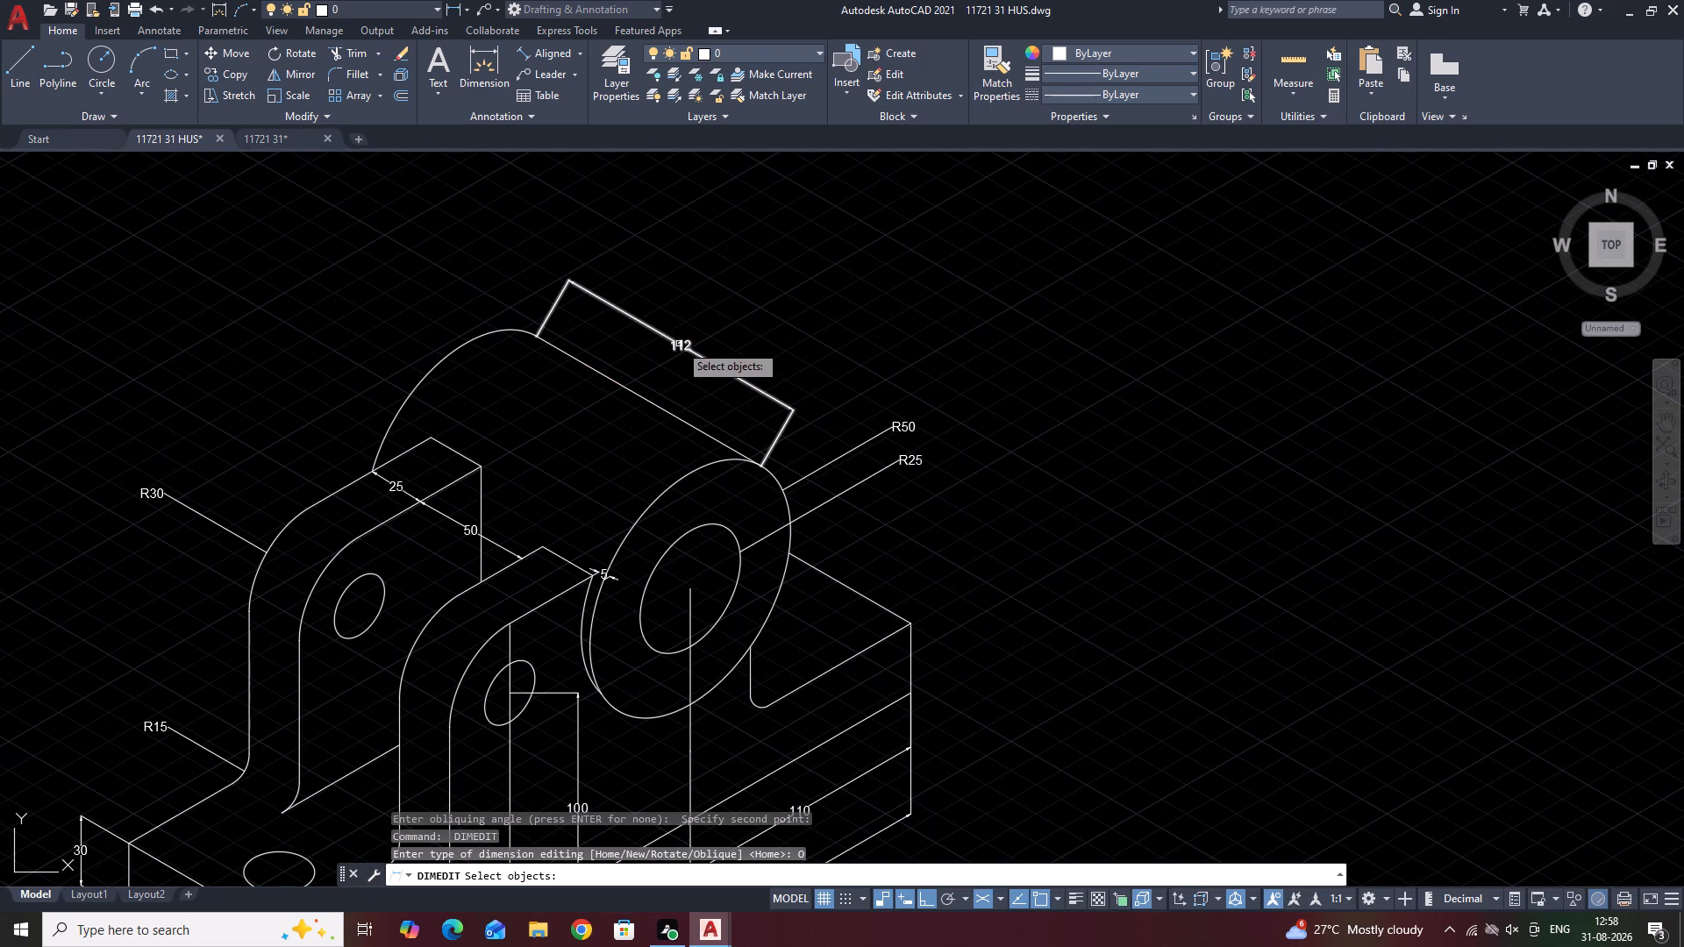
click(679, 344)
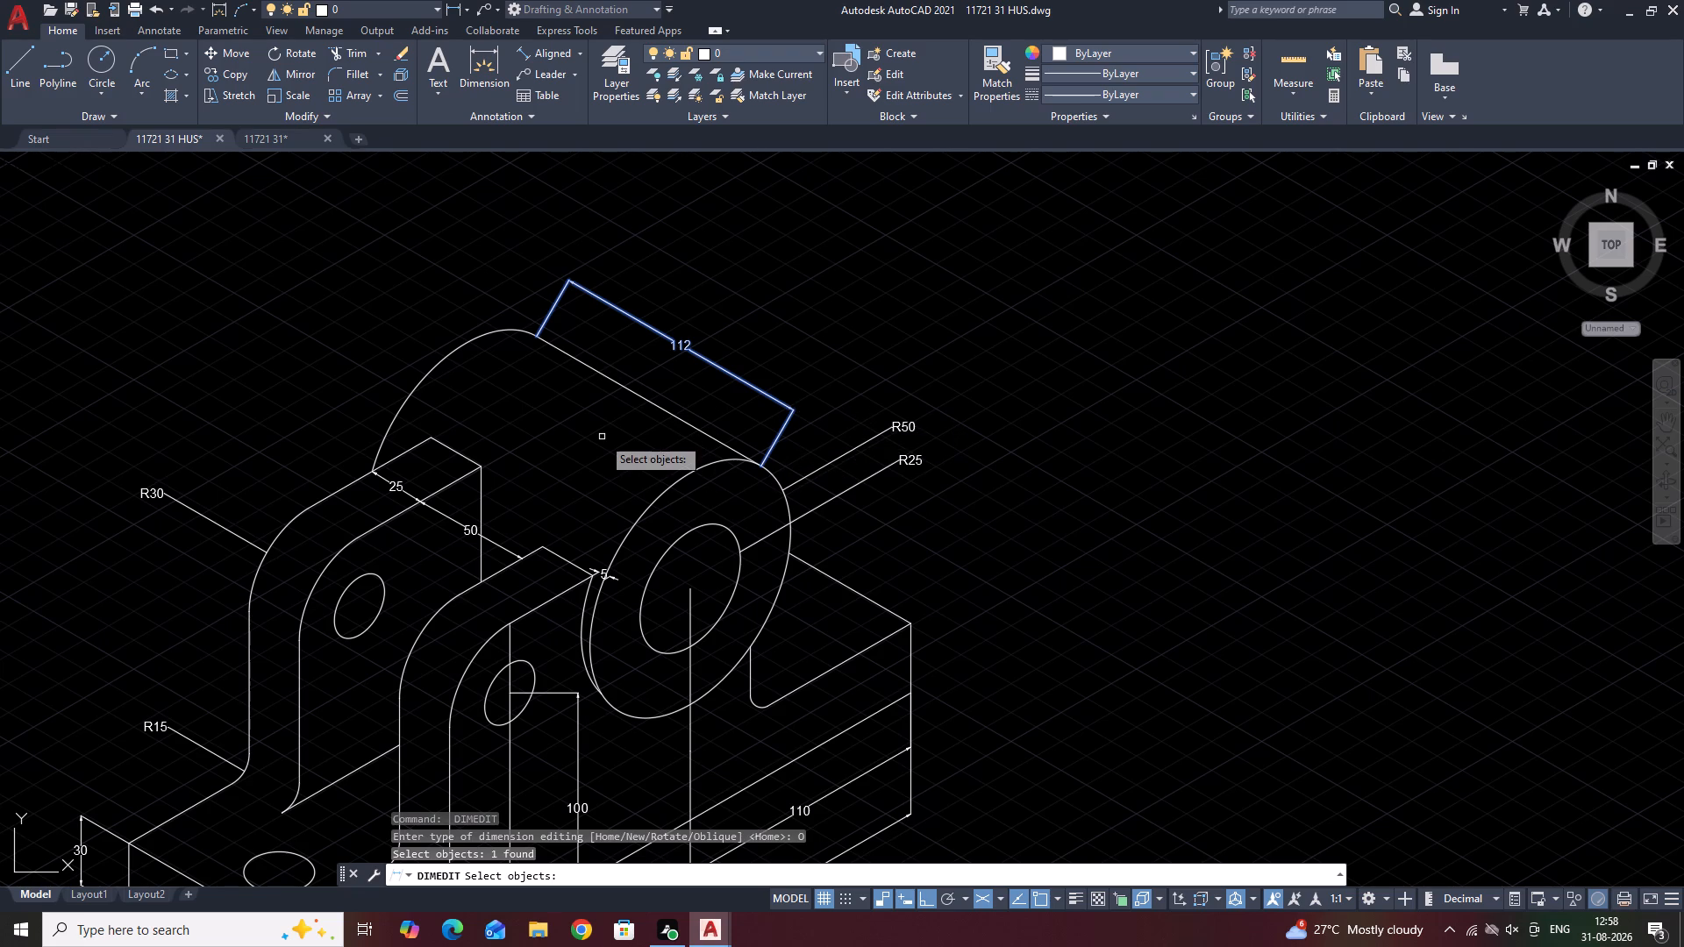
right_click(567, 419)
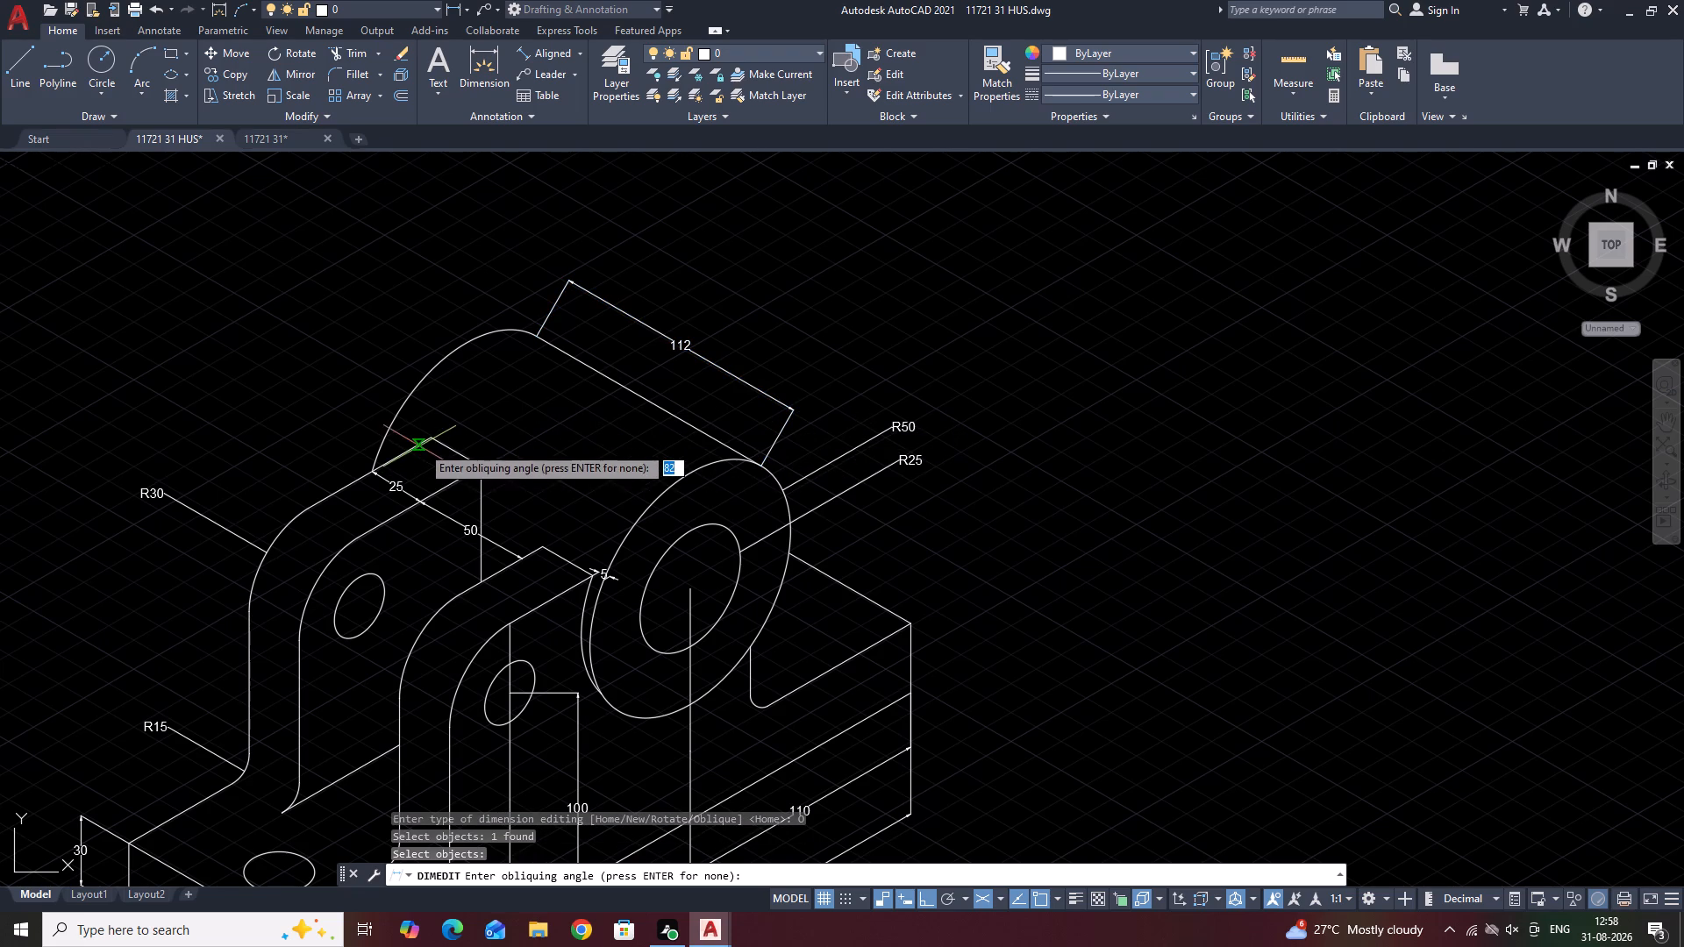
click(428, 436)
click(406, 447)
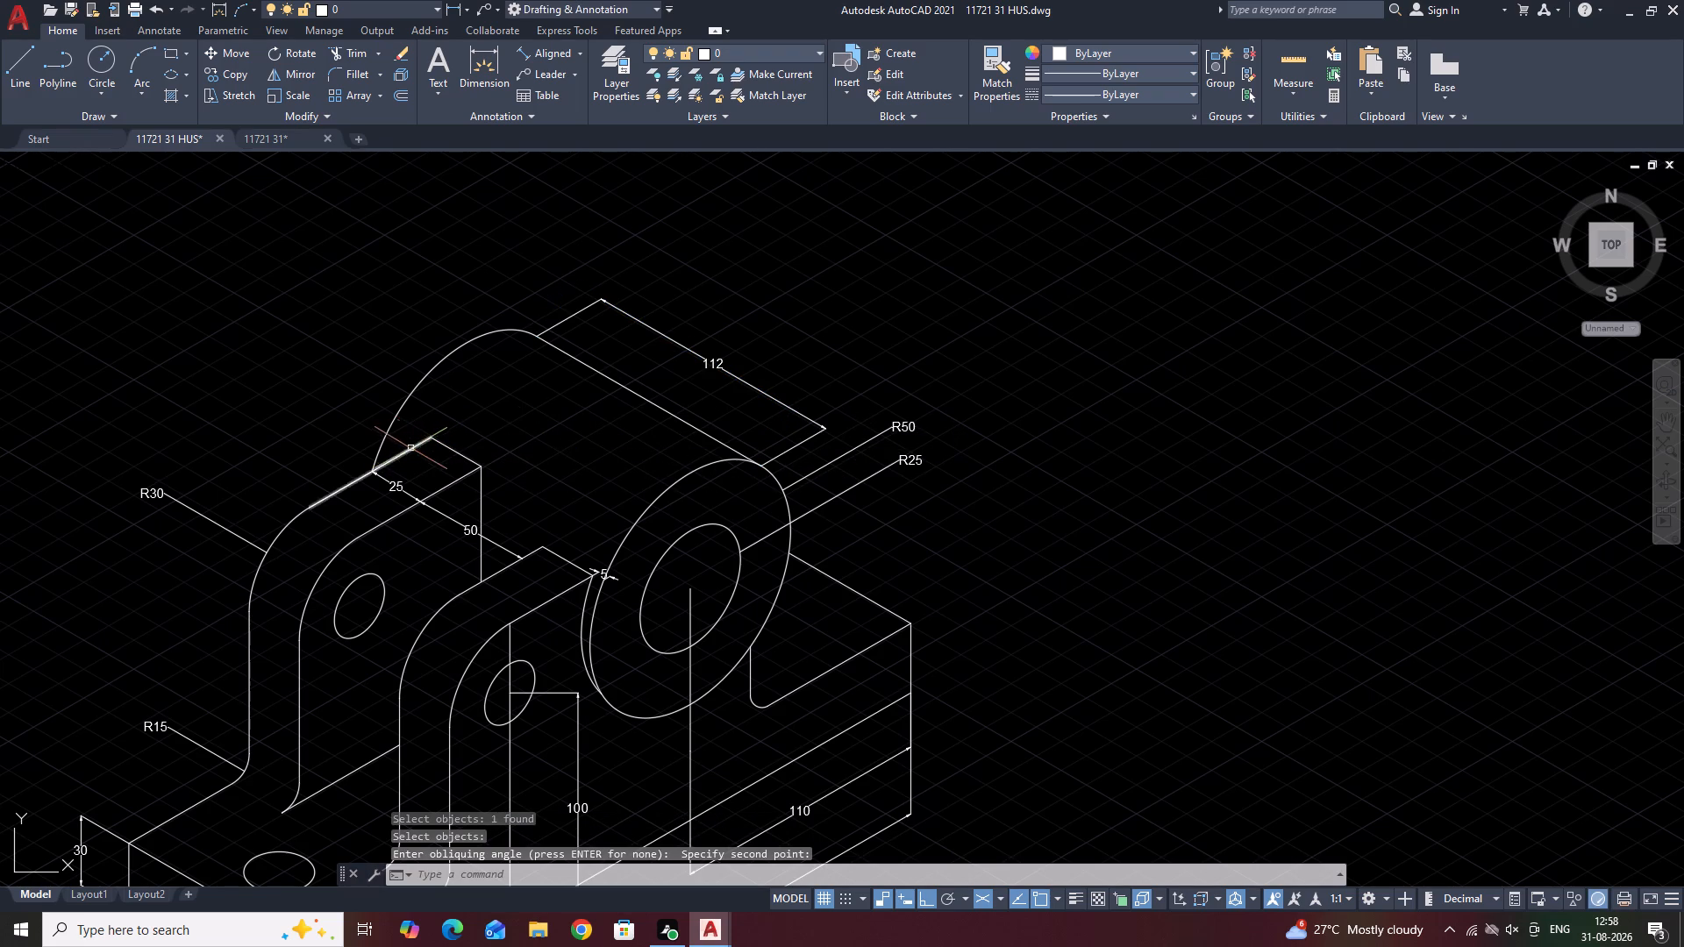
Oblique the vertical 100 dimension of the front upright's hole along two points picked on that upright's top edge.
scroll(555, 407, down, 1)
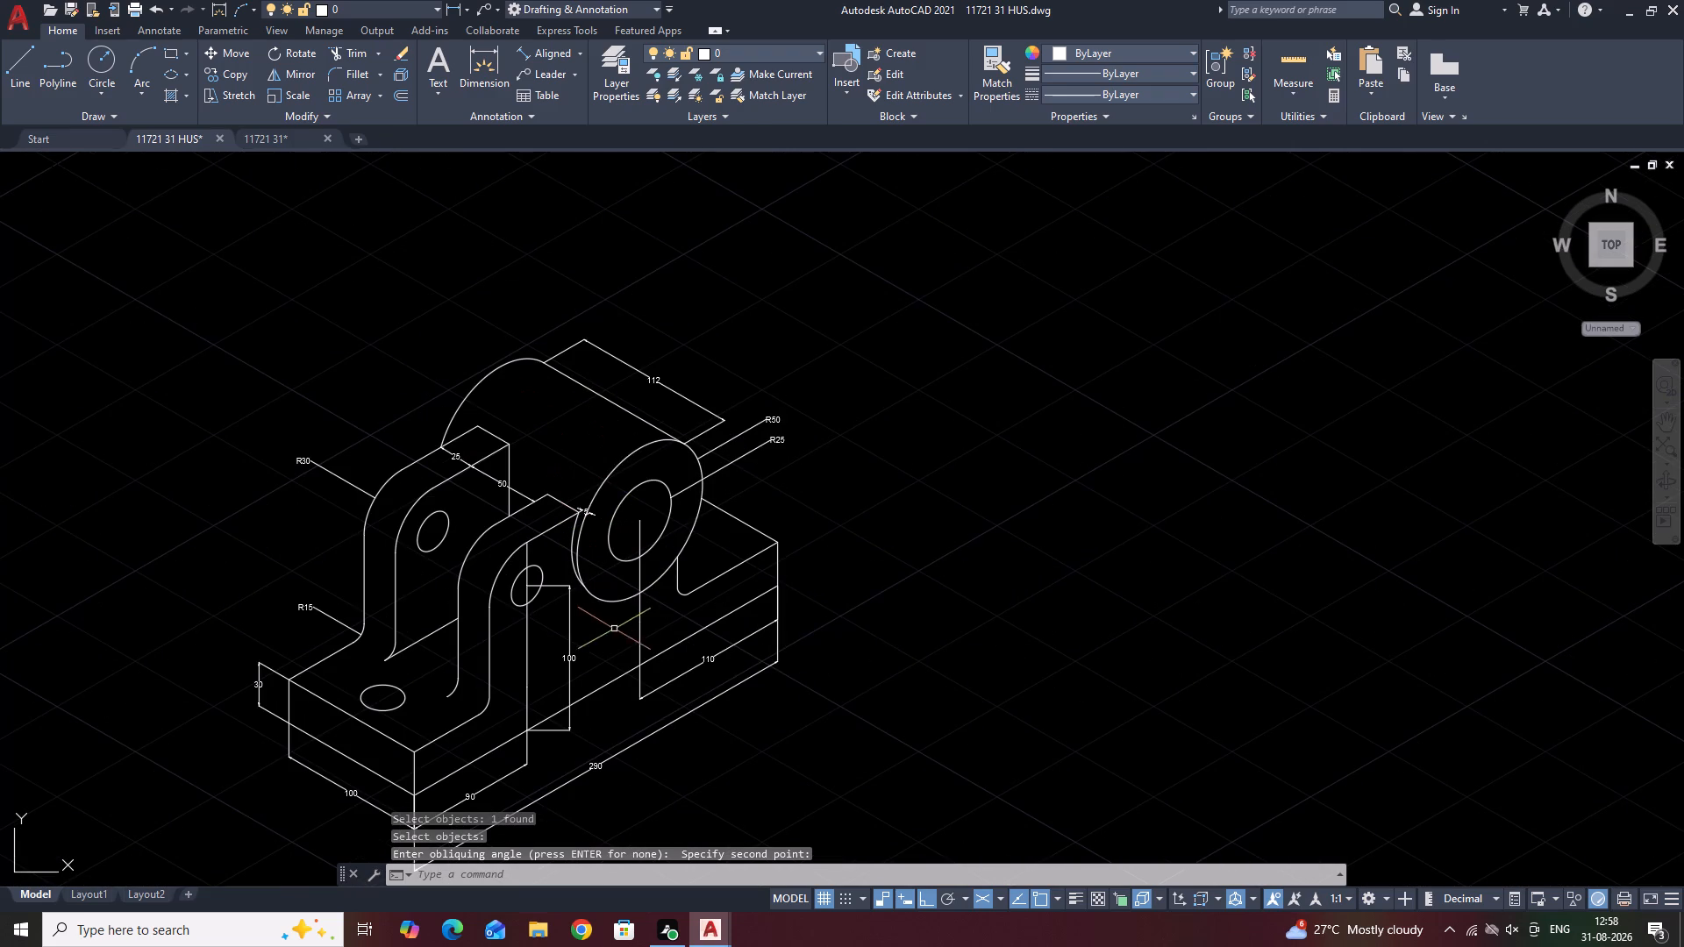
middle_drag(612, 630, 734, 557)
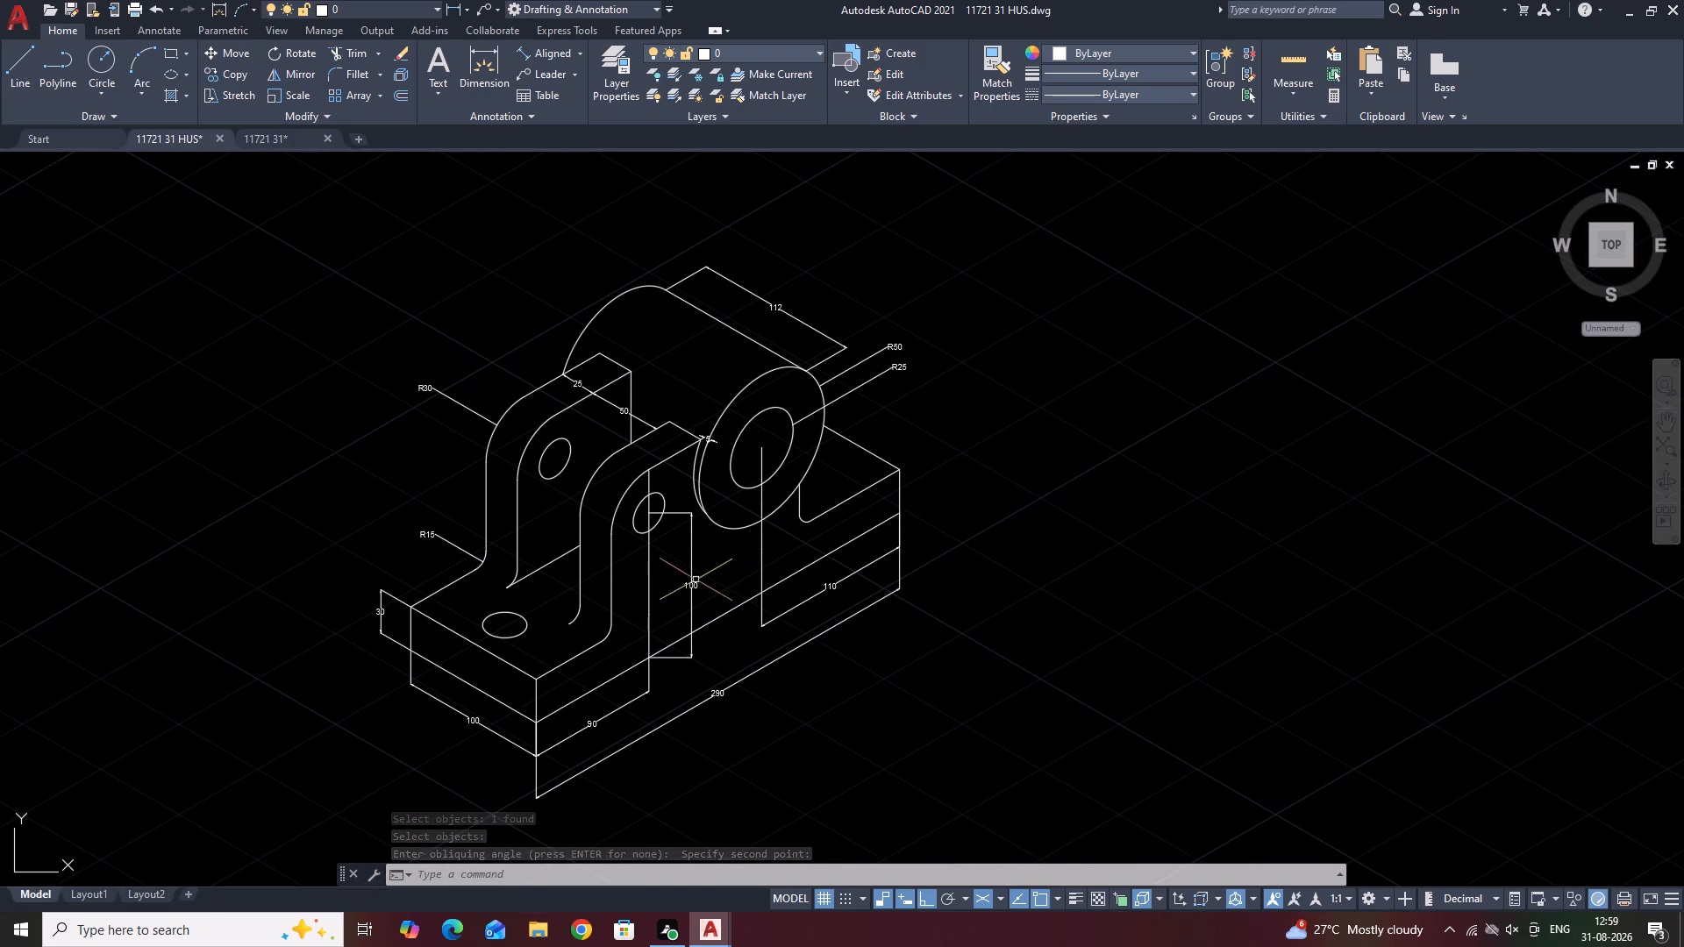
key(space)
drag(733, 677, 689, 583)
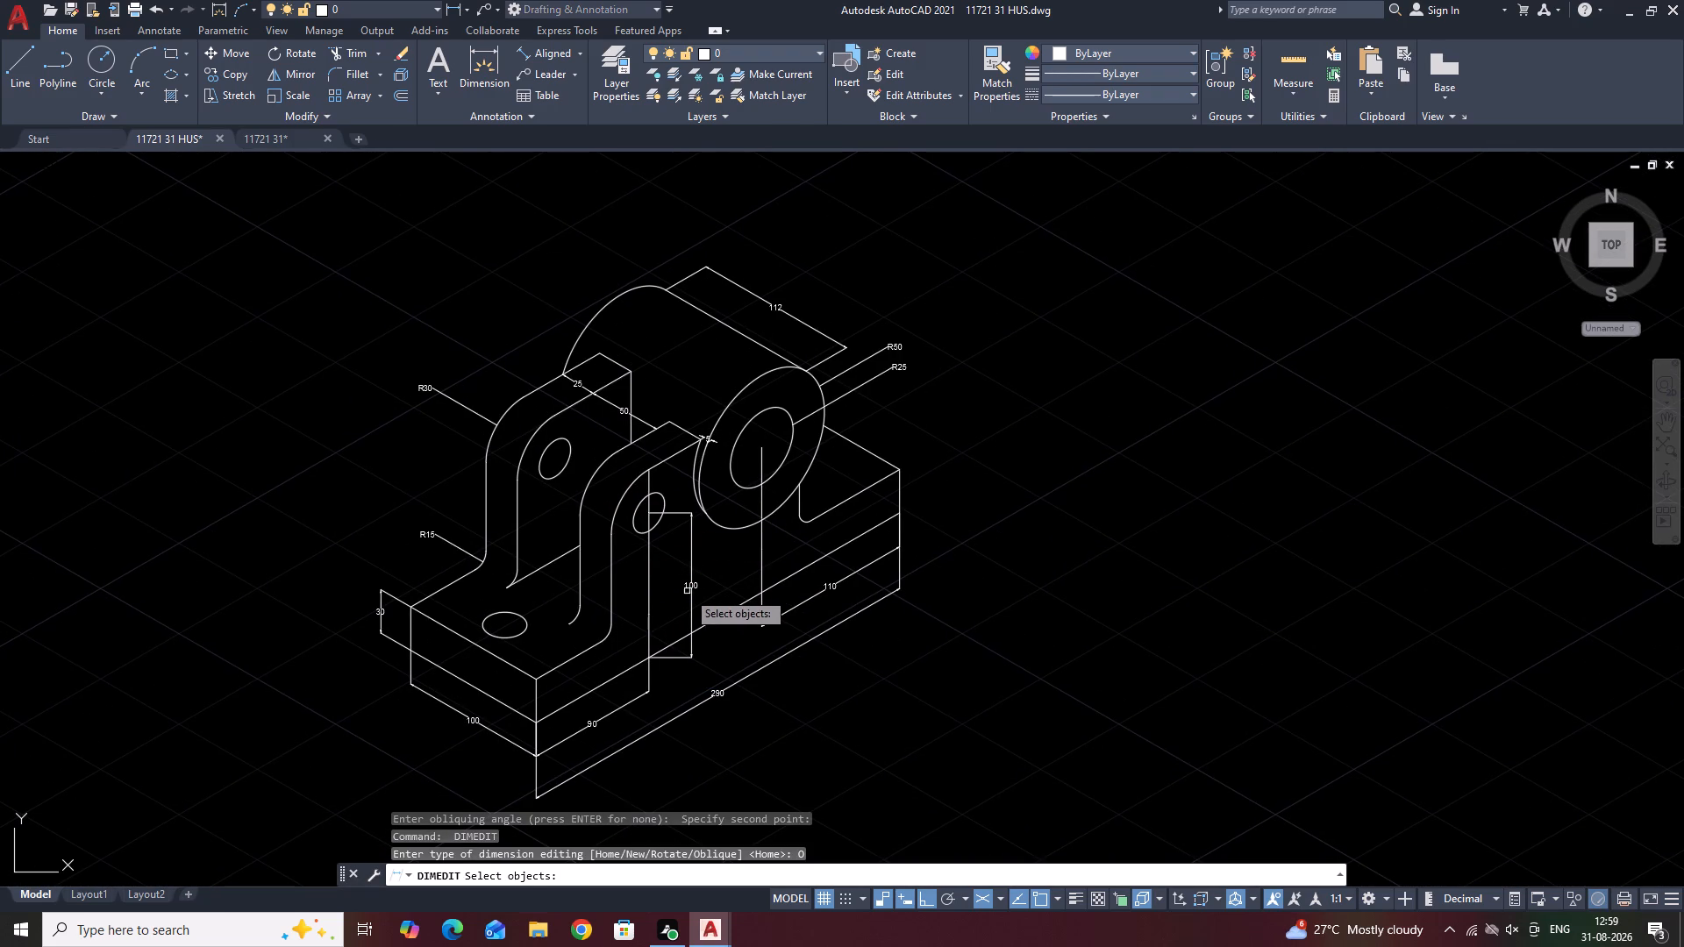
click(690, 590)
right_click(673, 599)
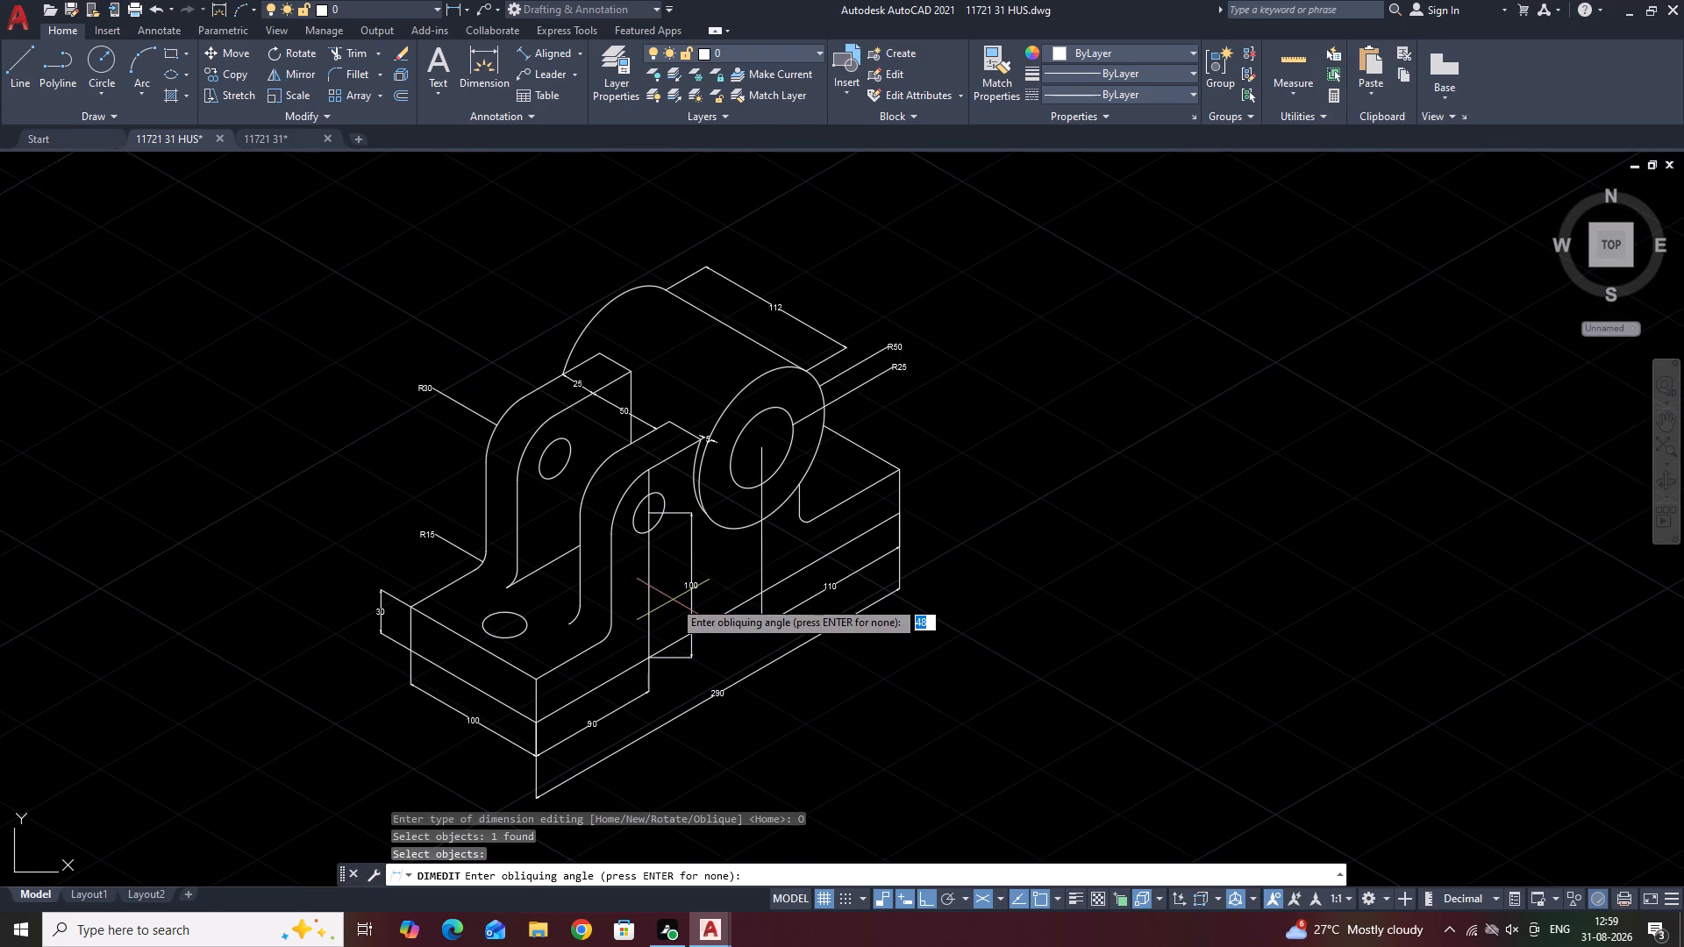
click(688, 451)
click(669, 458)
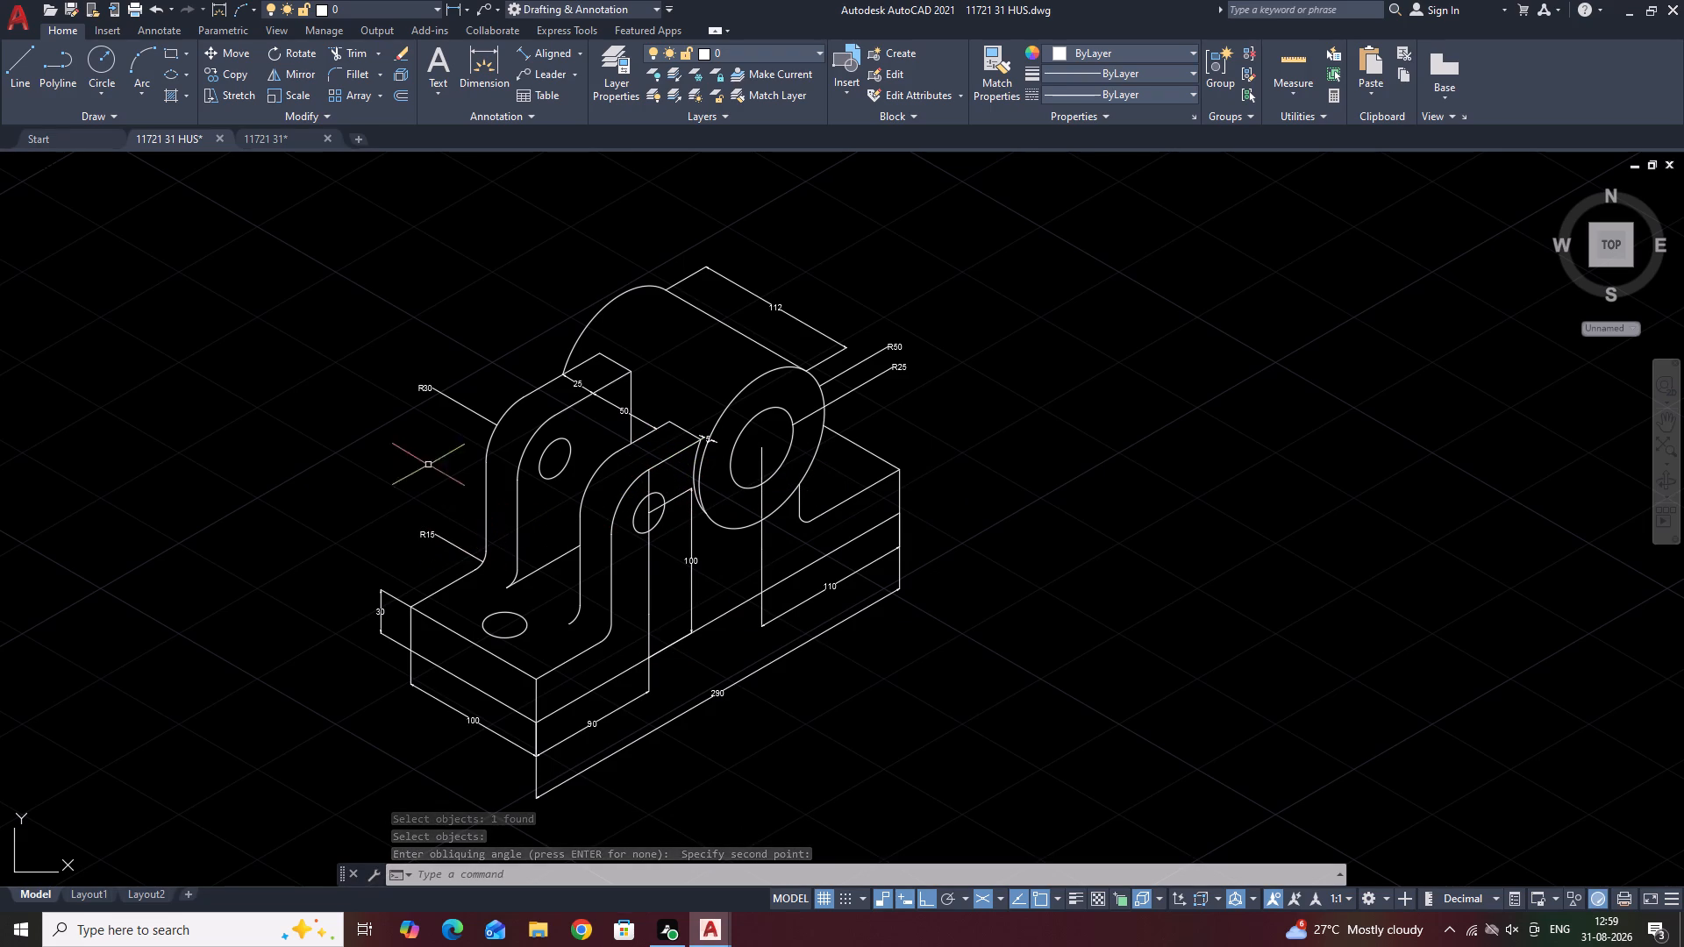
scroll(415, 437, up, 1)
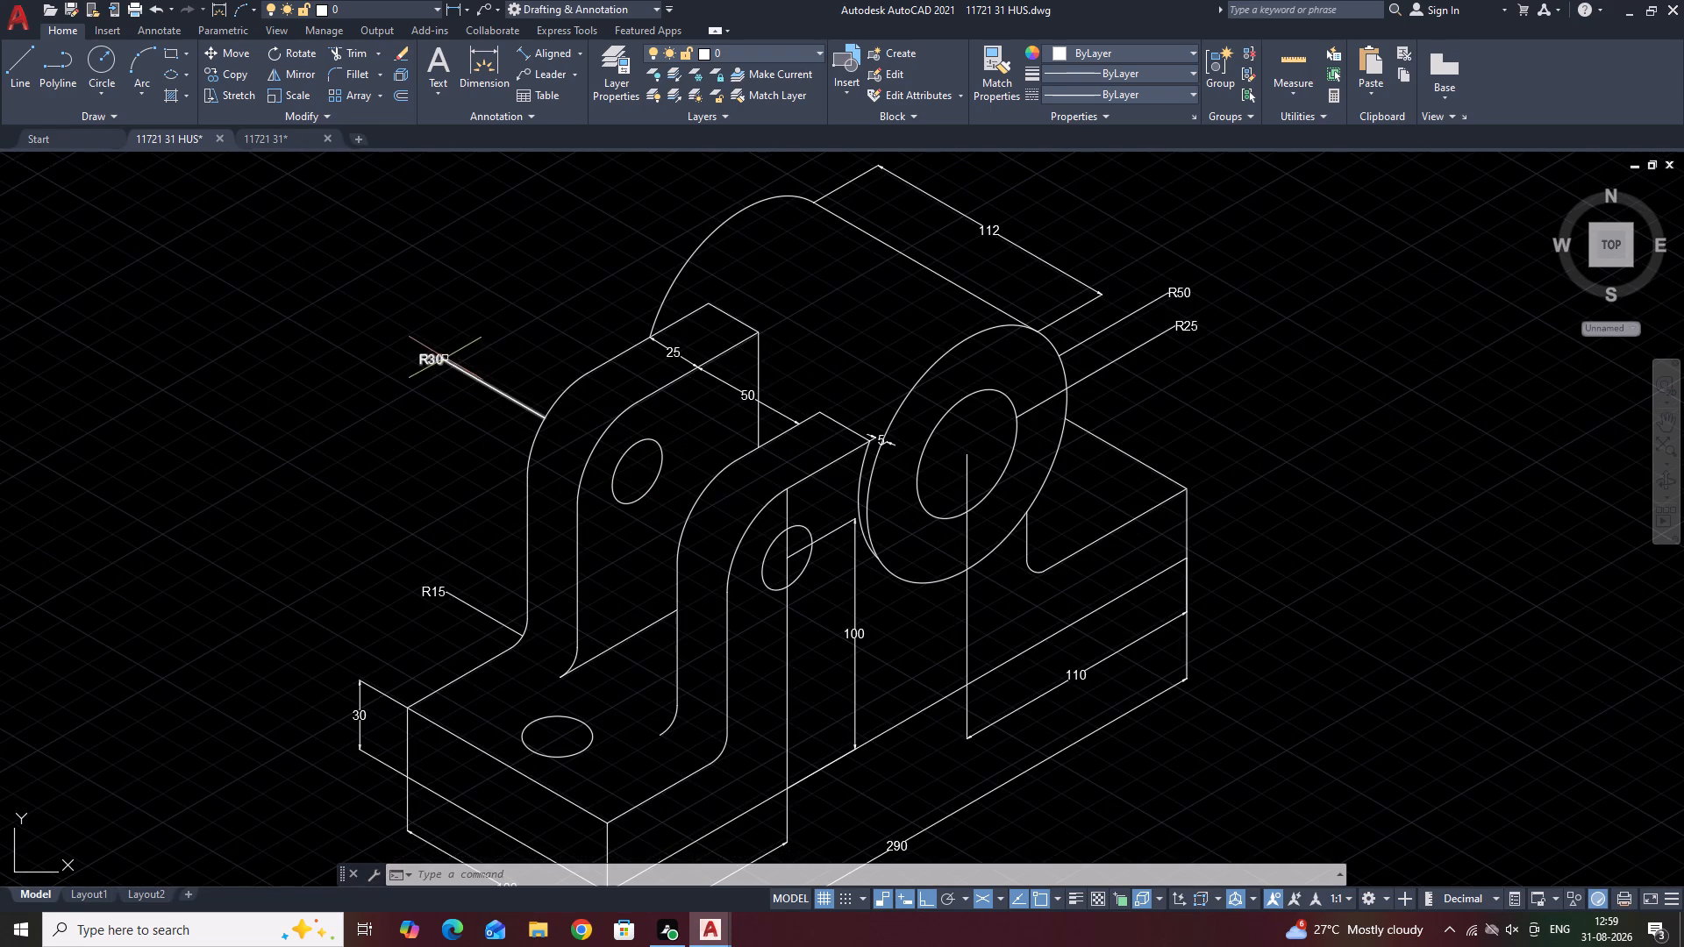
Set the arrowhead size of the R30, R15, R50 and R25 radius leaders to 2.
click(432, 359)
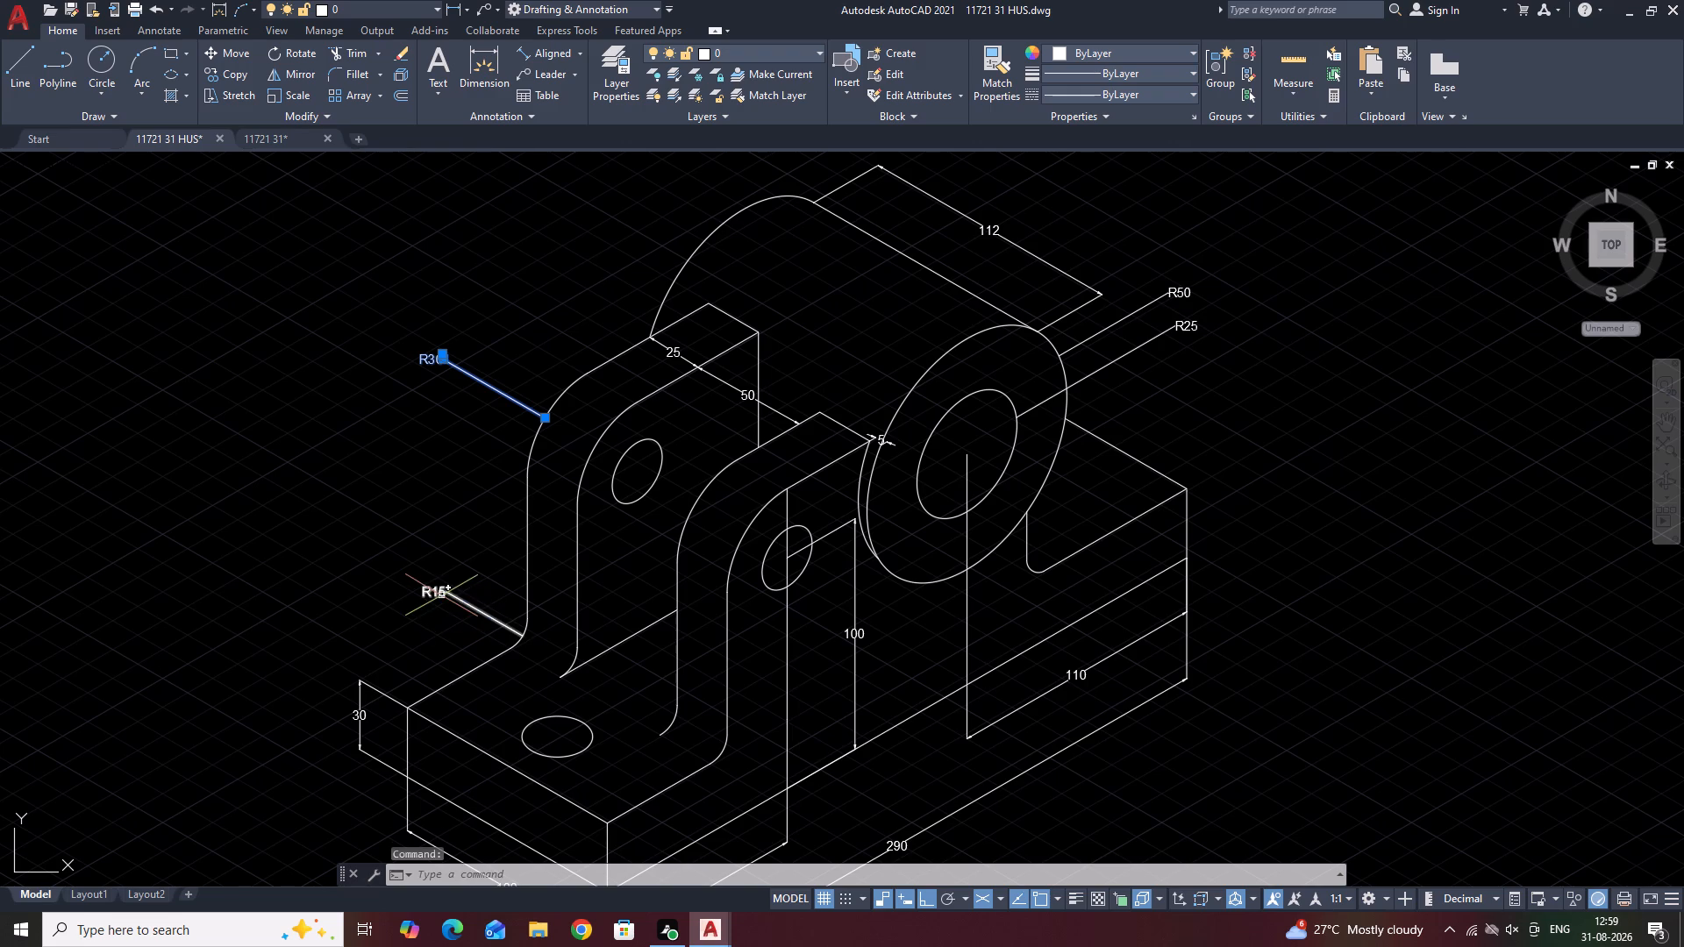
click(440, 595)
click(1184, 289)
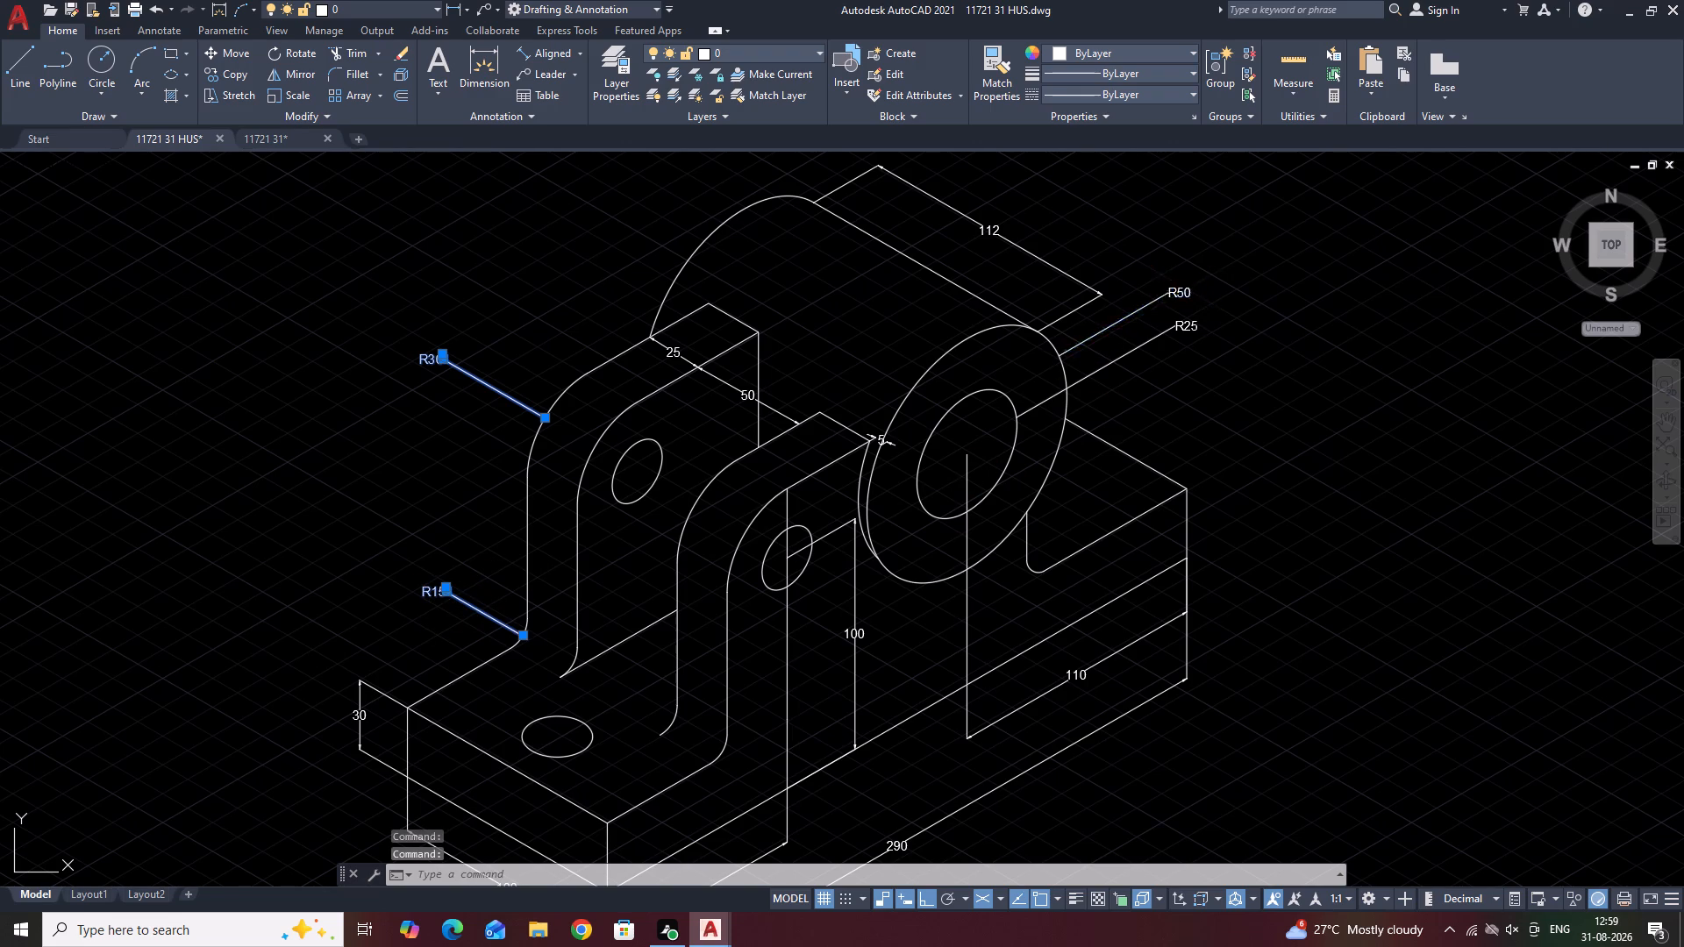
click(1184, 330)
right_click(1182, 330)
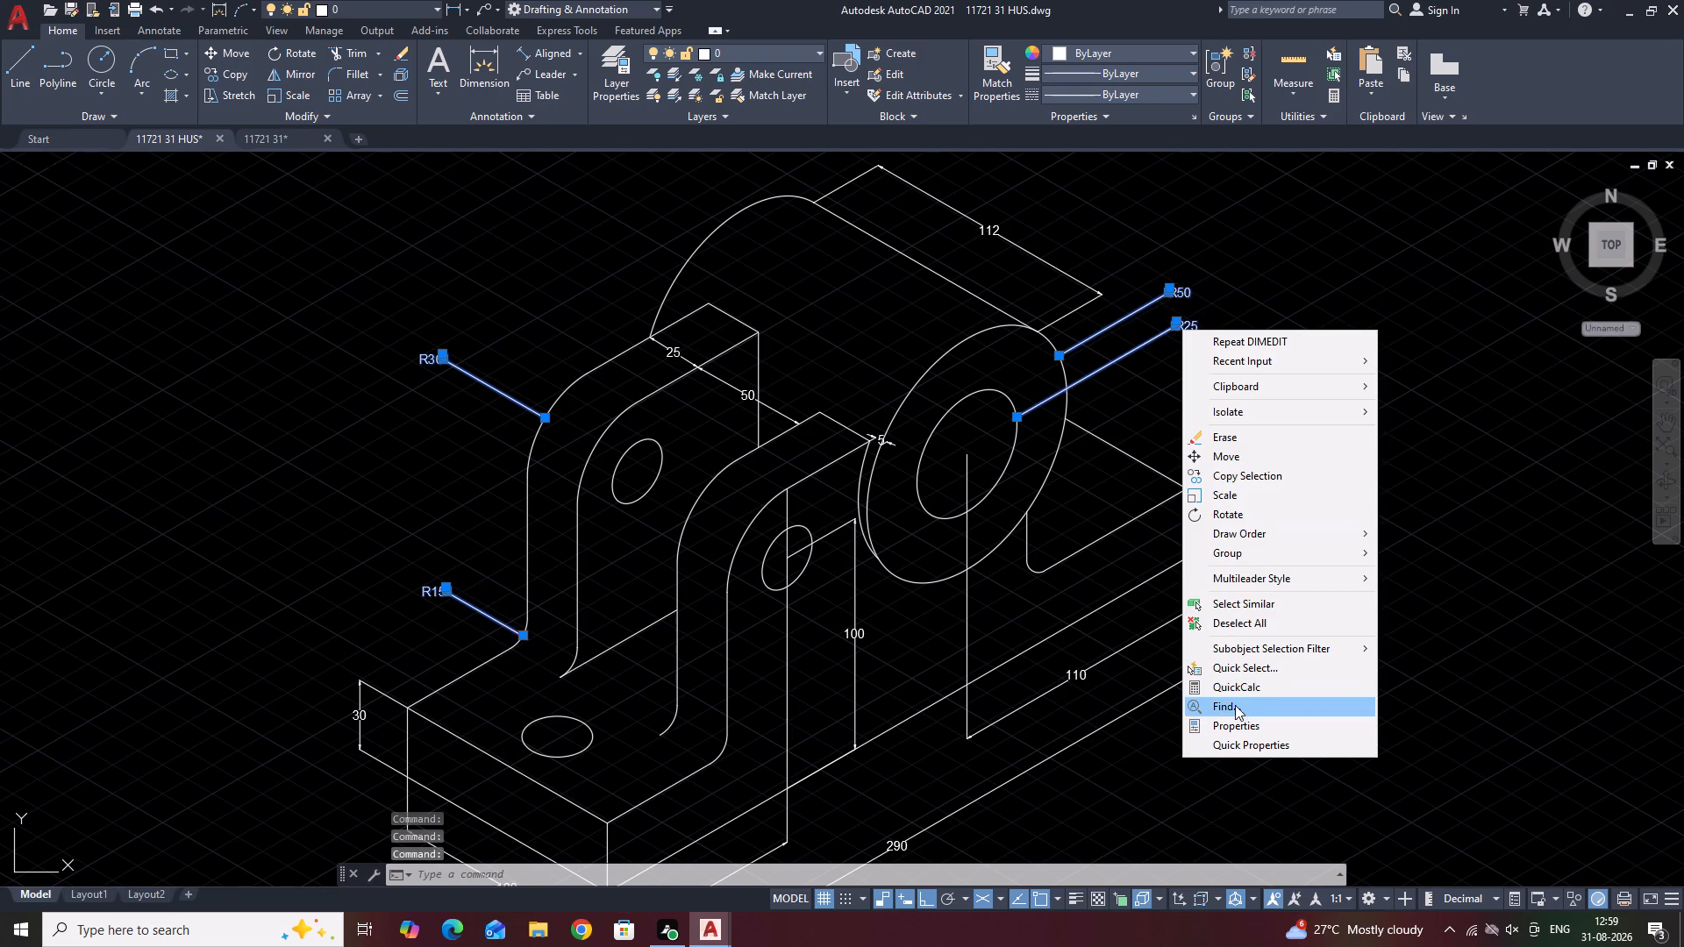
click(1231, 728)
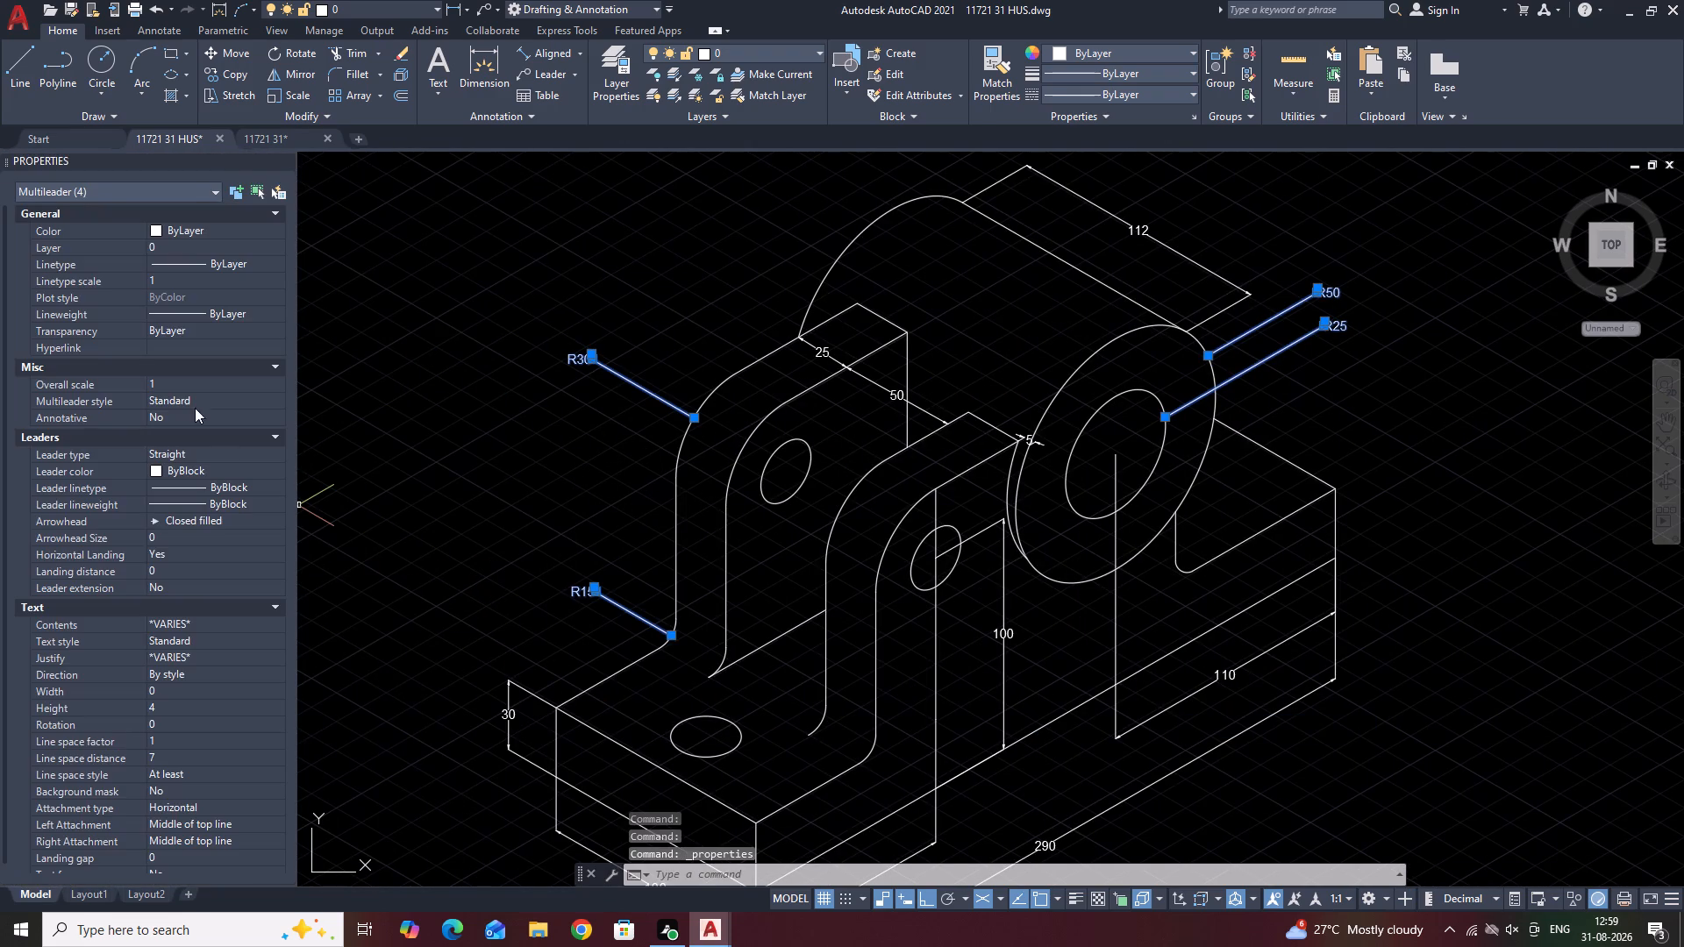
click(187, 534)
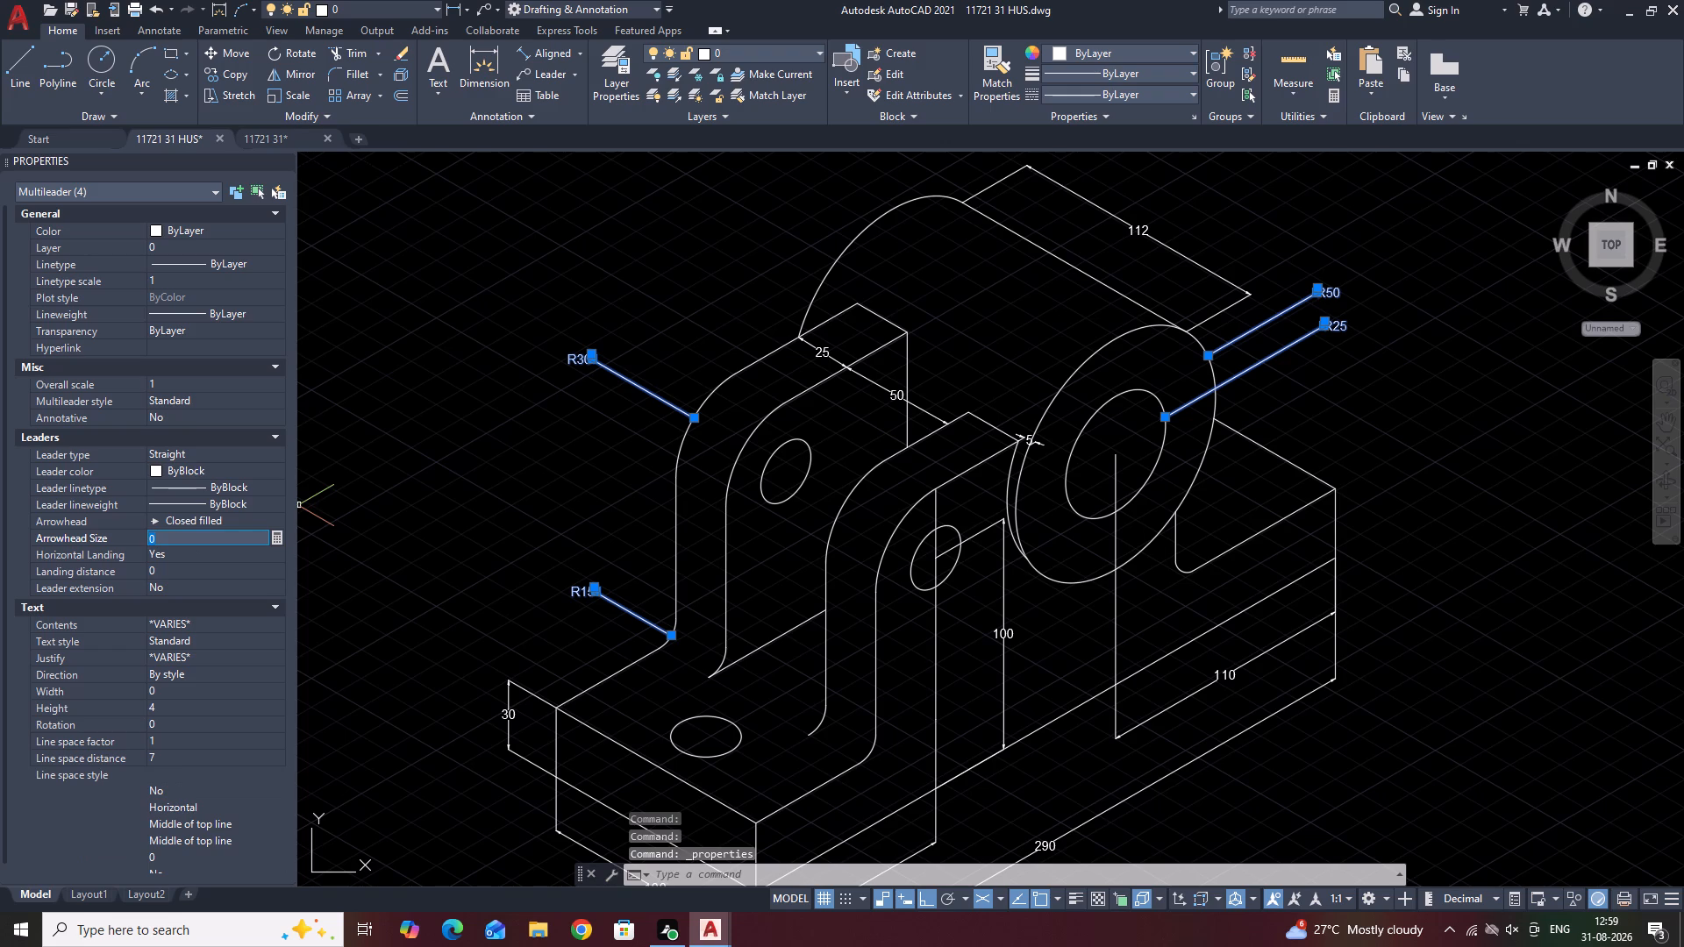
key(2)
key(Return)
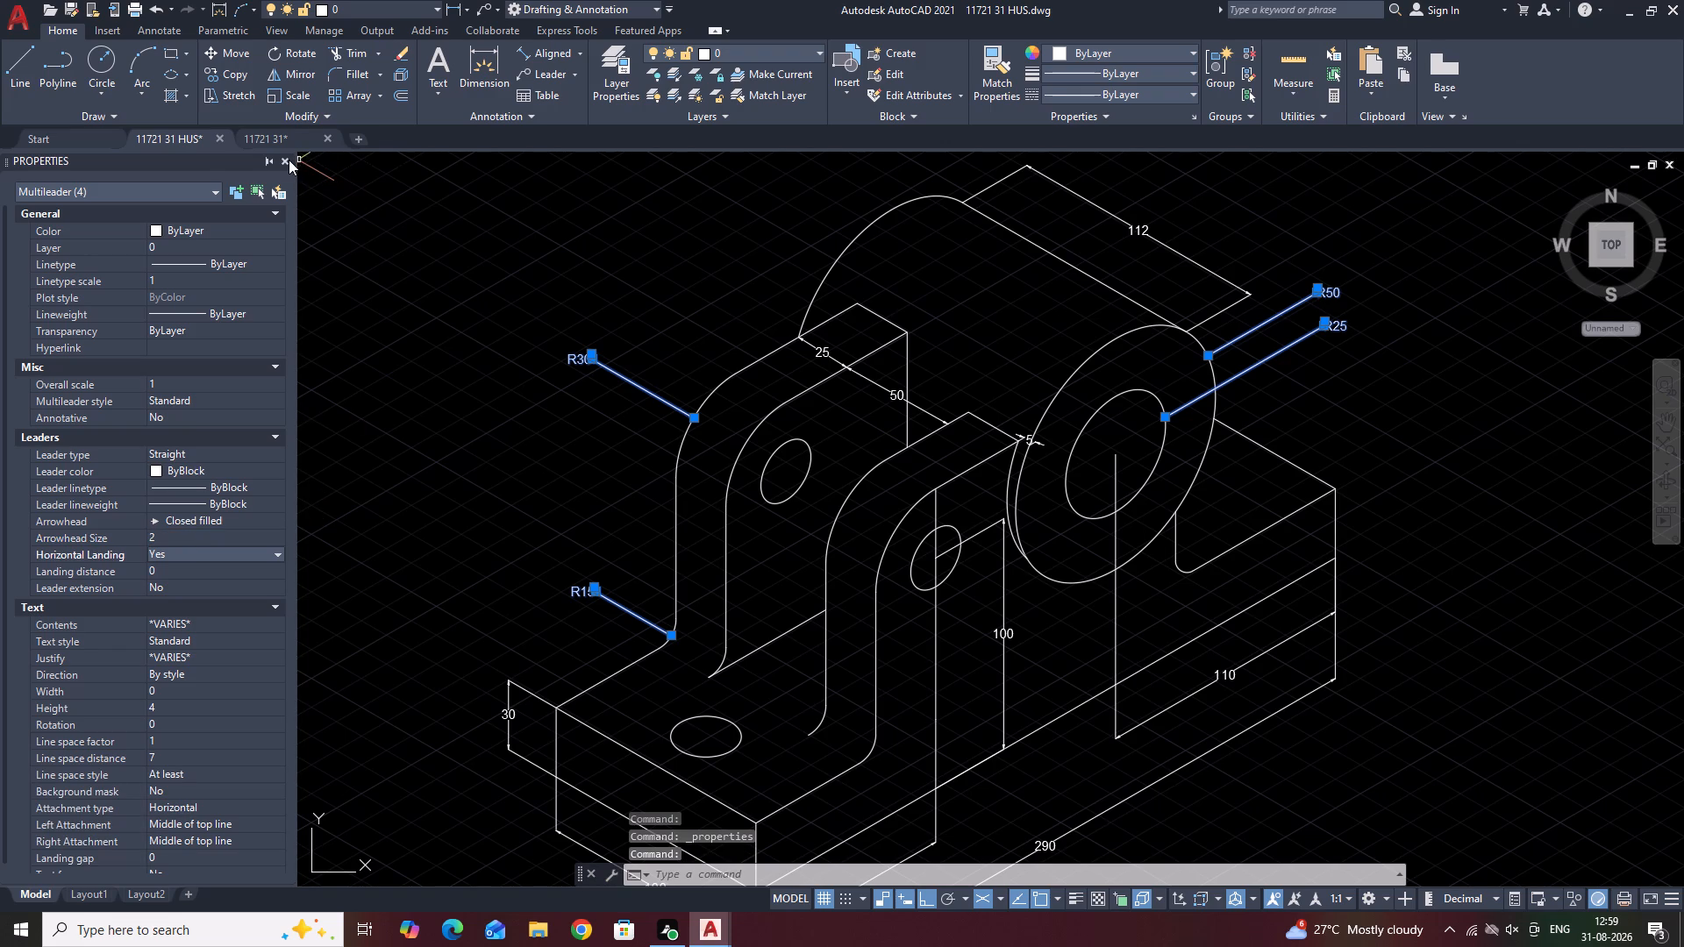
click(286, 160)
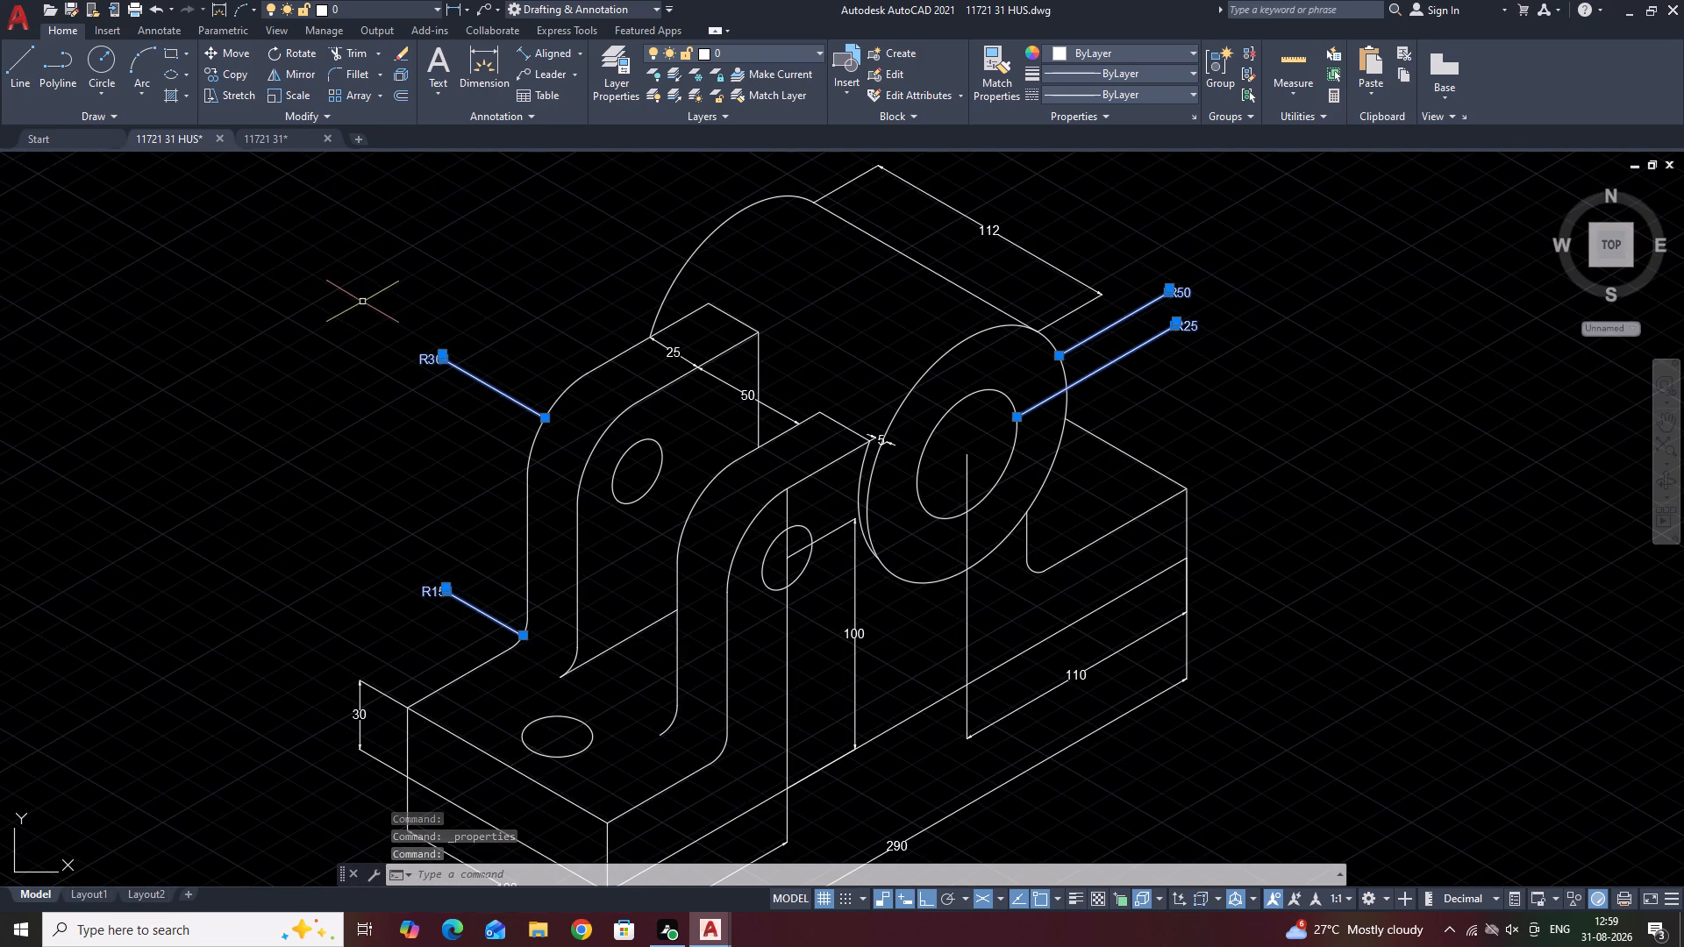
key(Escape)
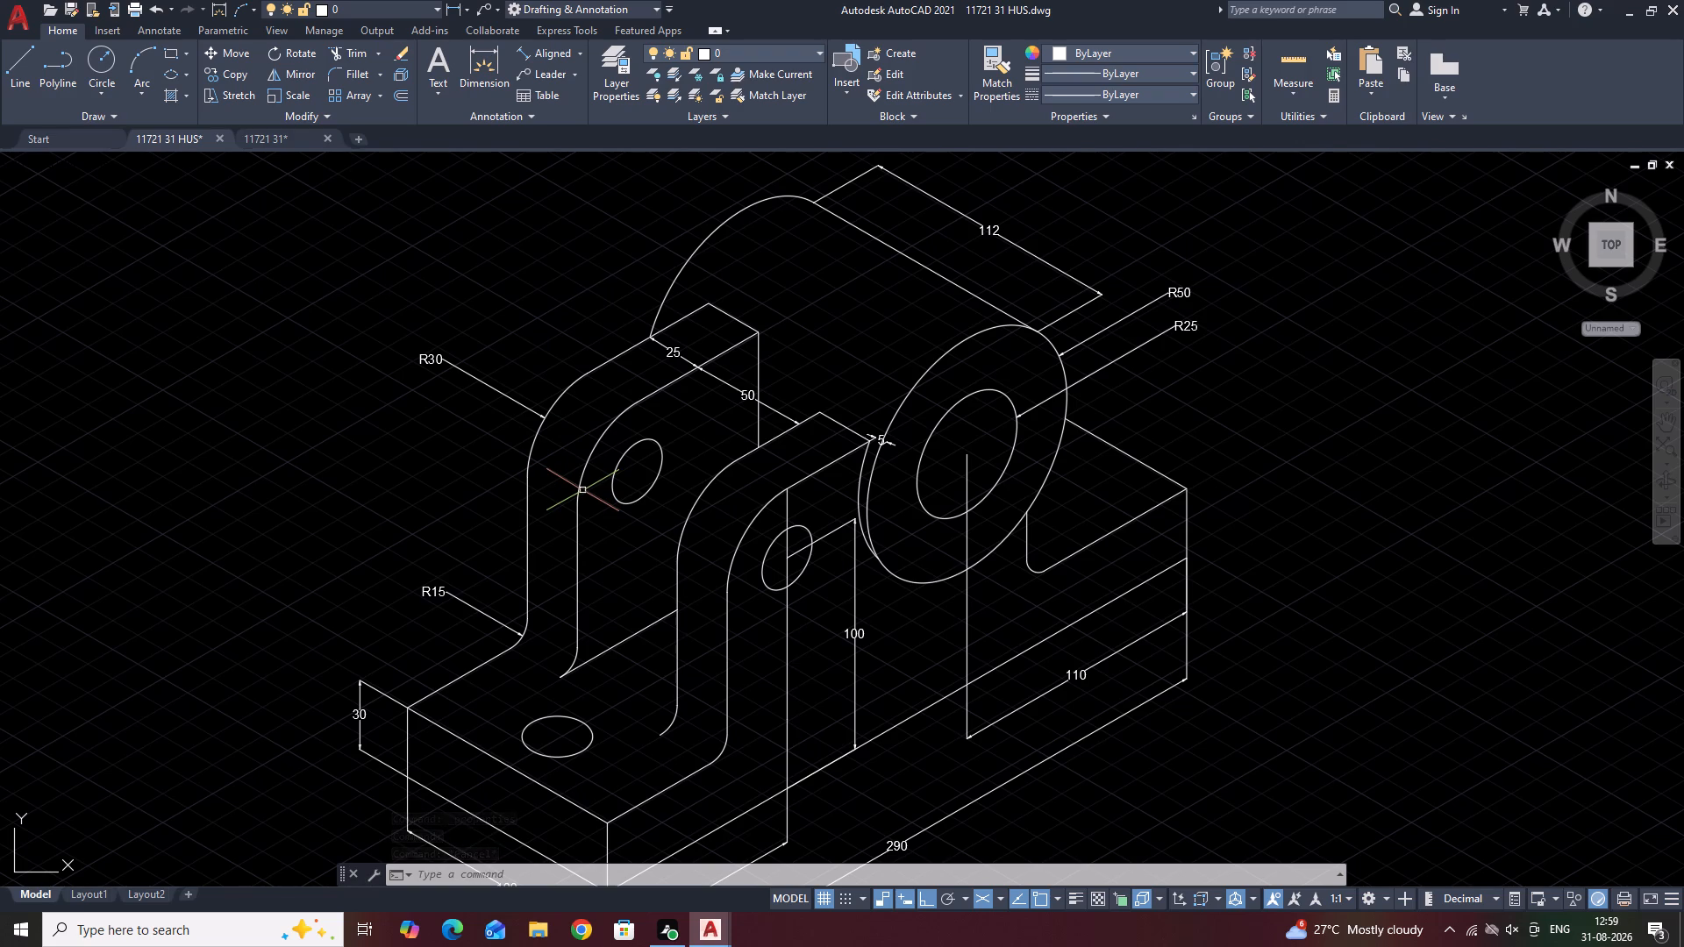
Move the whole dimensioned cylinder bracket about 230 units along the 210° isometric axis, closer to the ribbed bracket drawing.
scroll(504, 463, down, 2)
middle_drag(264, 521, 271, 521)
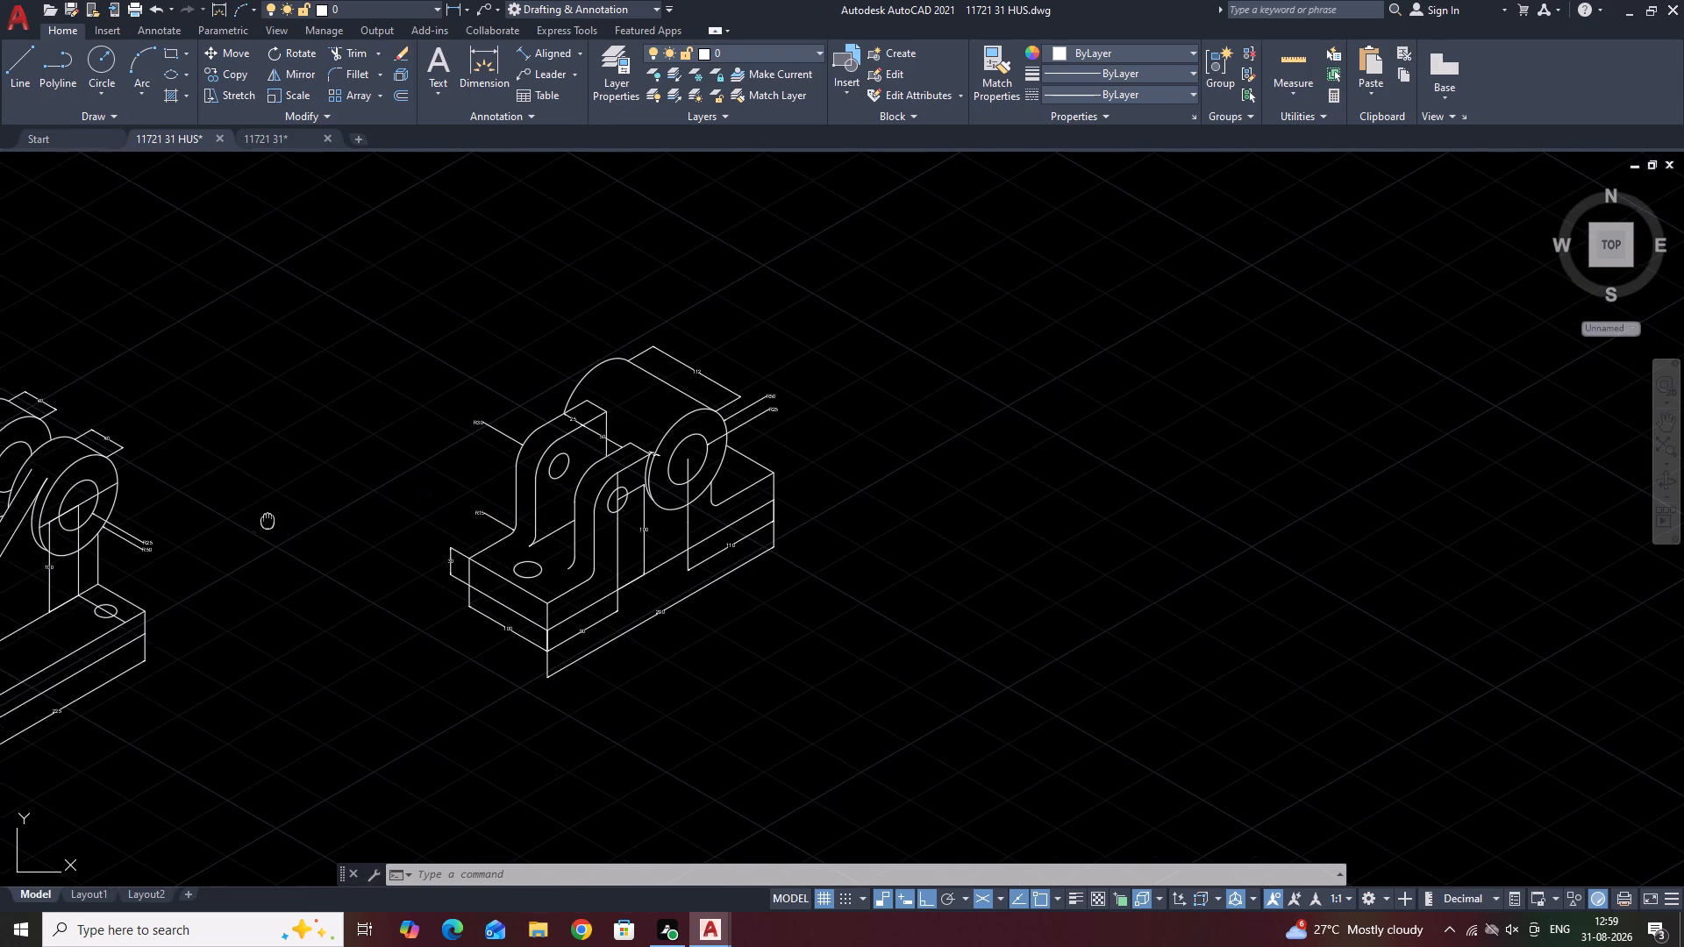
middle_drag(271, 521, 776, 420)
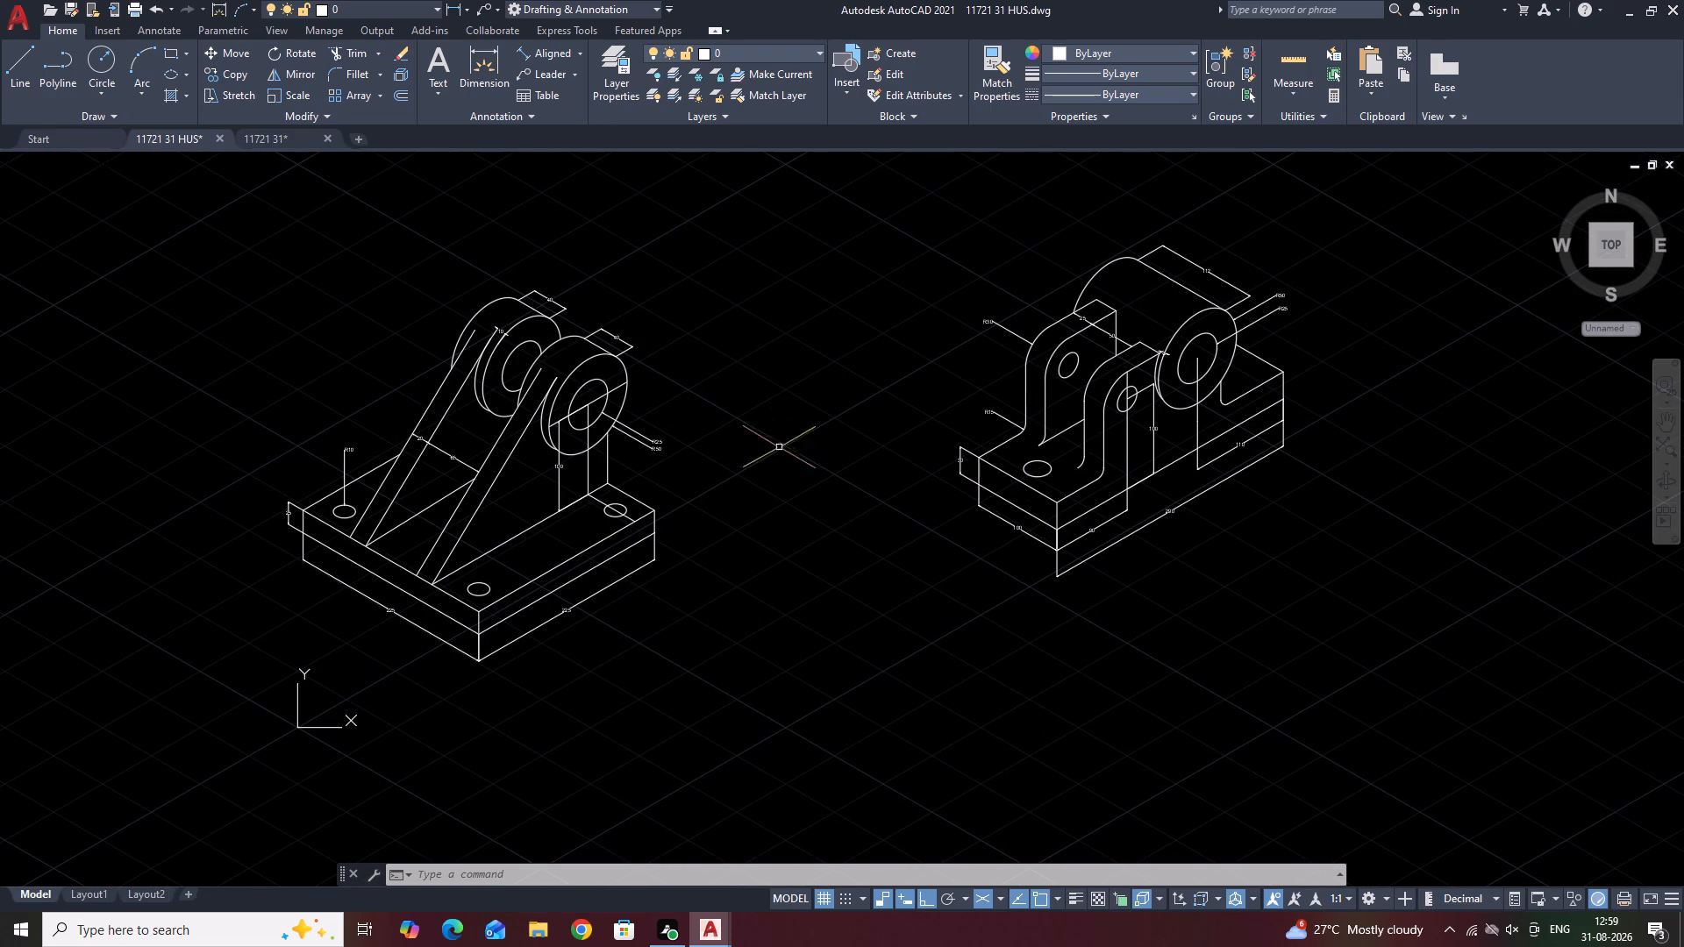
middle_drag(764, 486, 882, 431)
middle_drag(1013, 337, 908, 420)
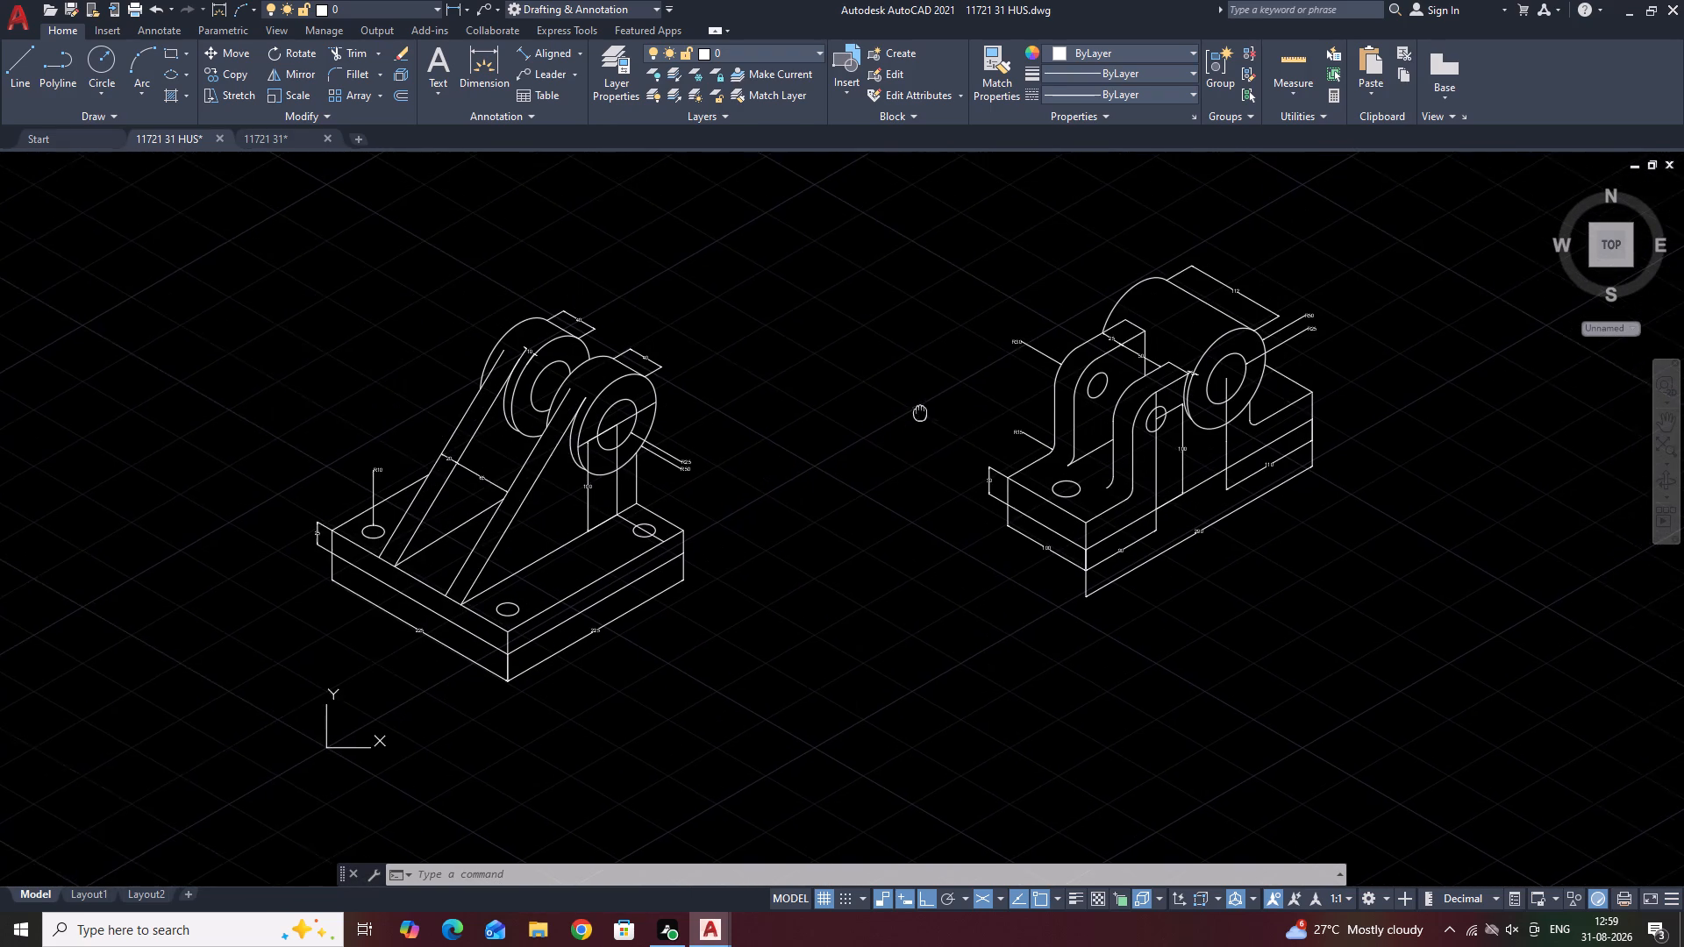
middle_drag(908, 420, 872, 428)
drag(824, 181, 838, 192)
click(1343, 652)
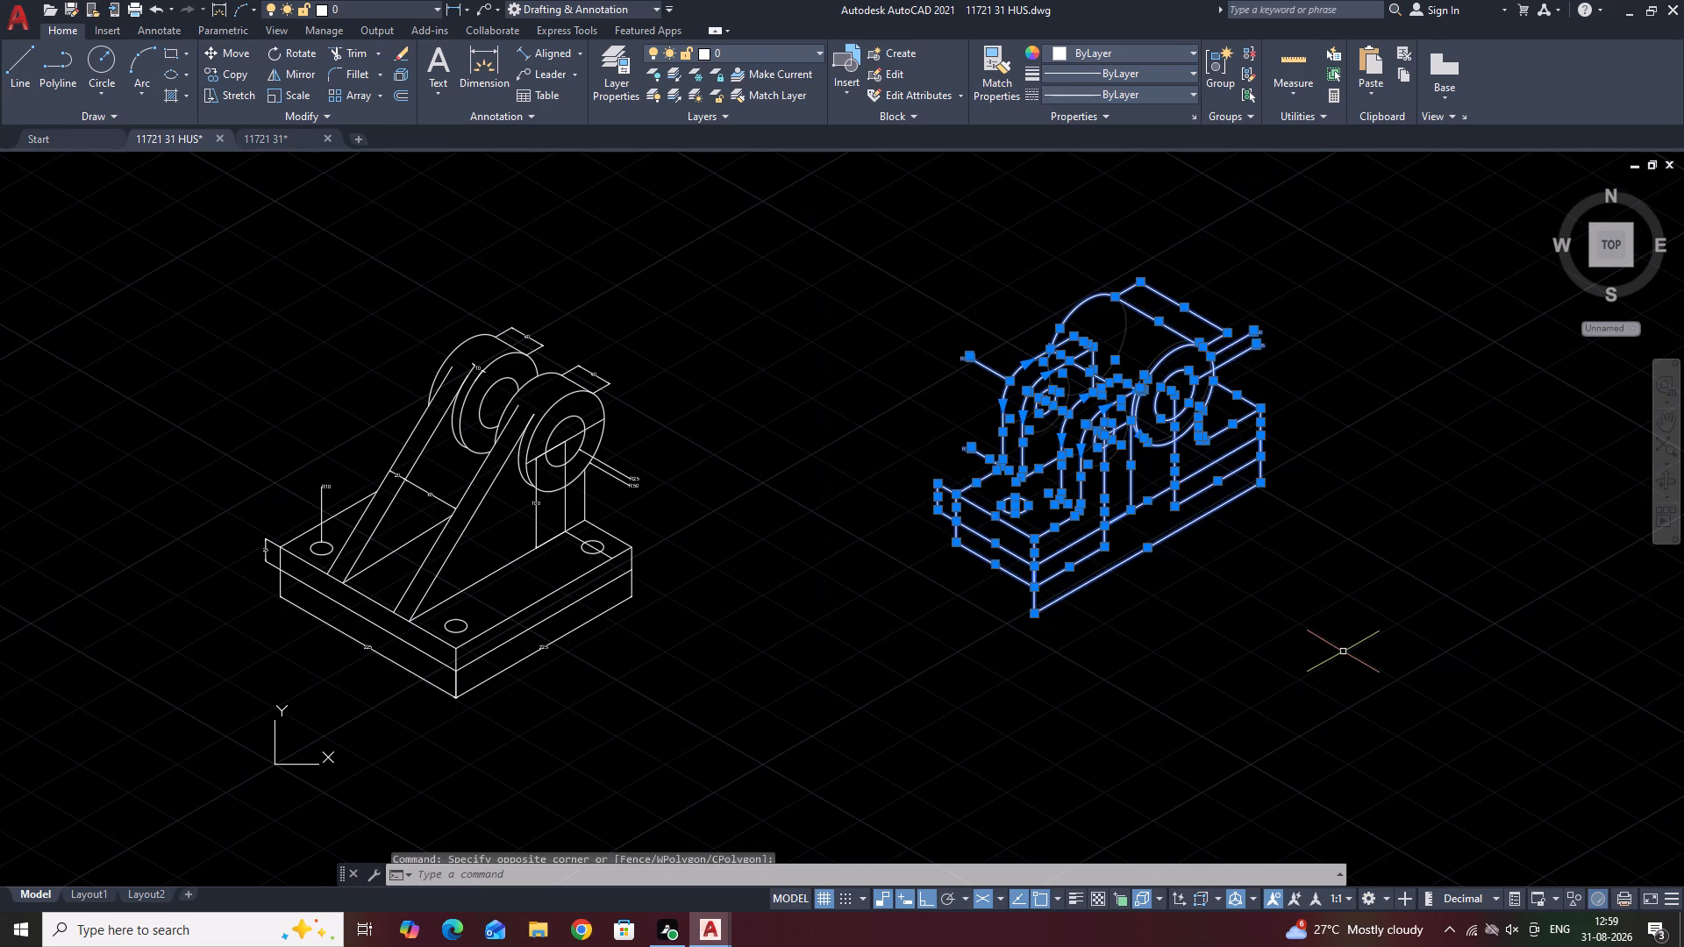
right_click(1183, 611)
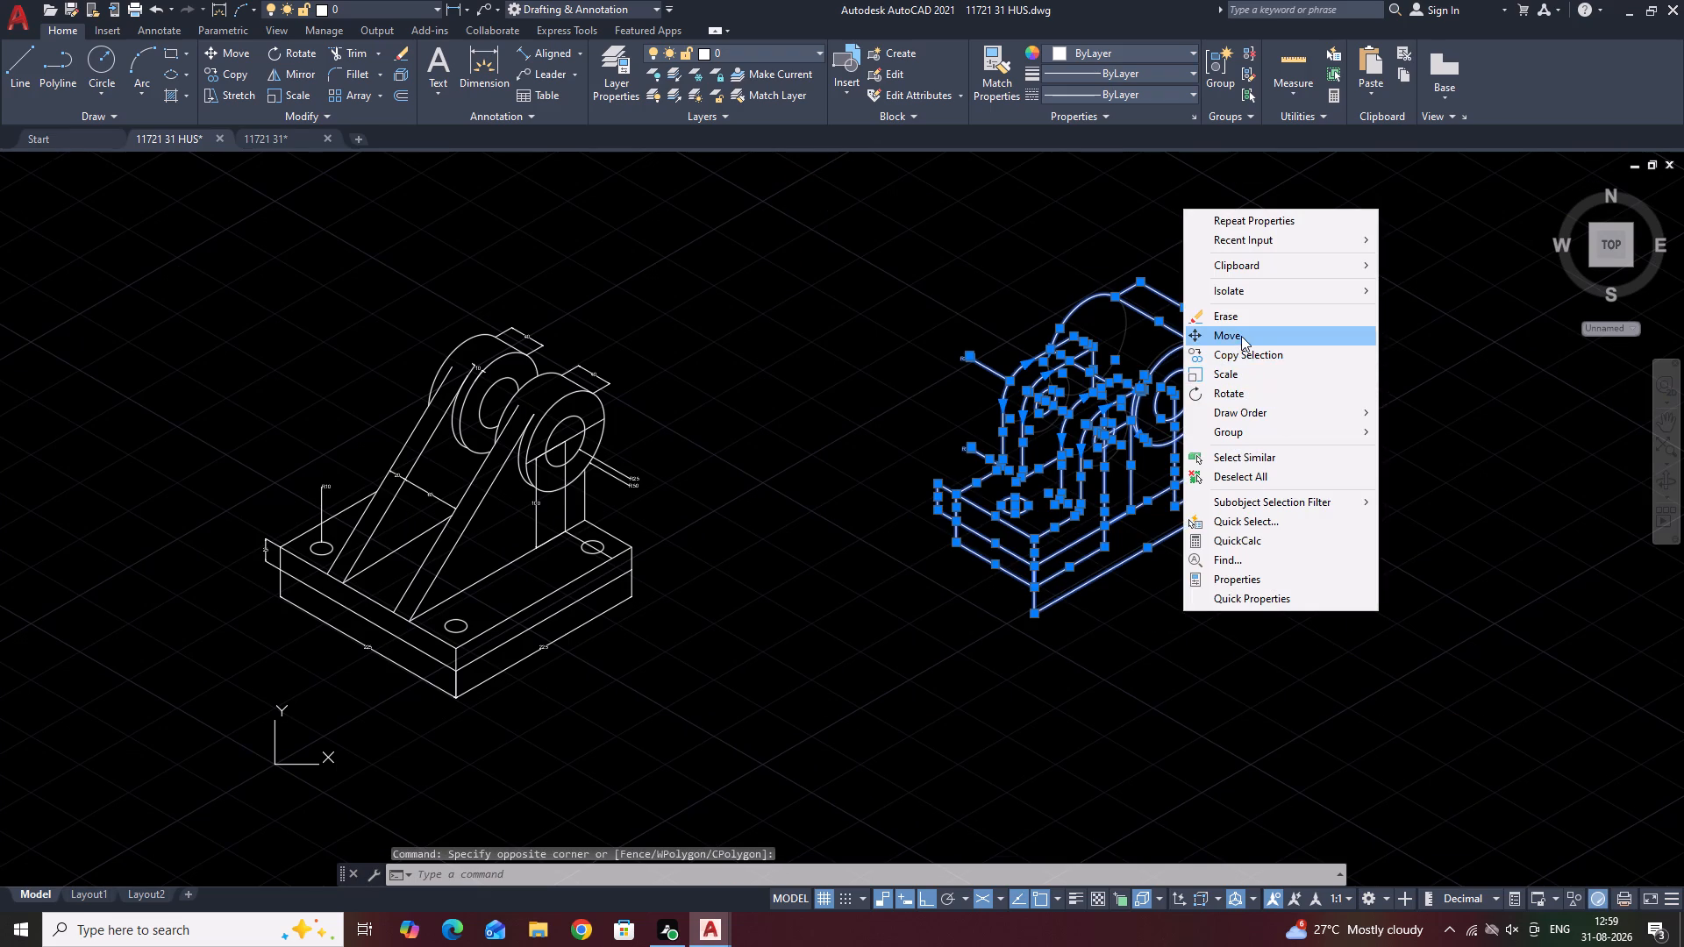
click(1241, 336)
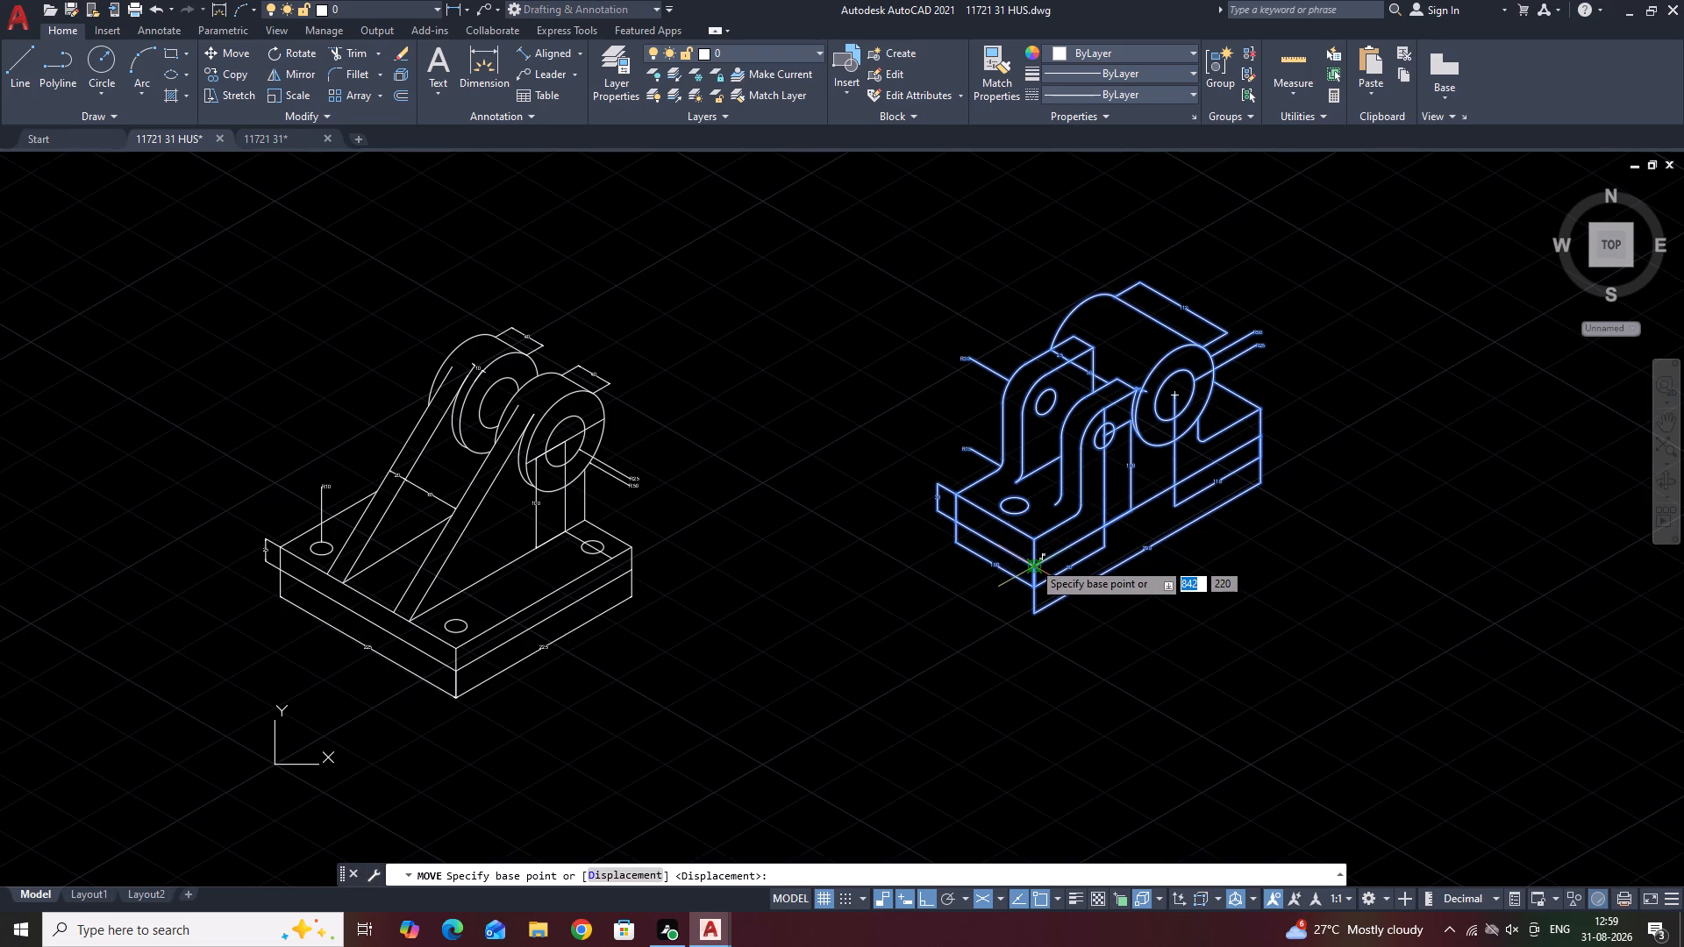
click(1031, 571)
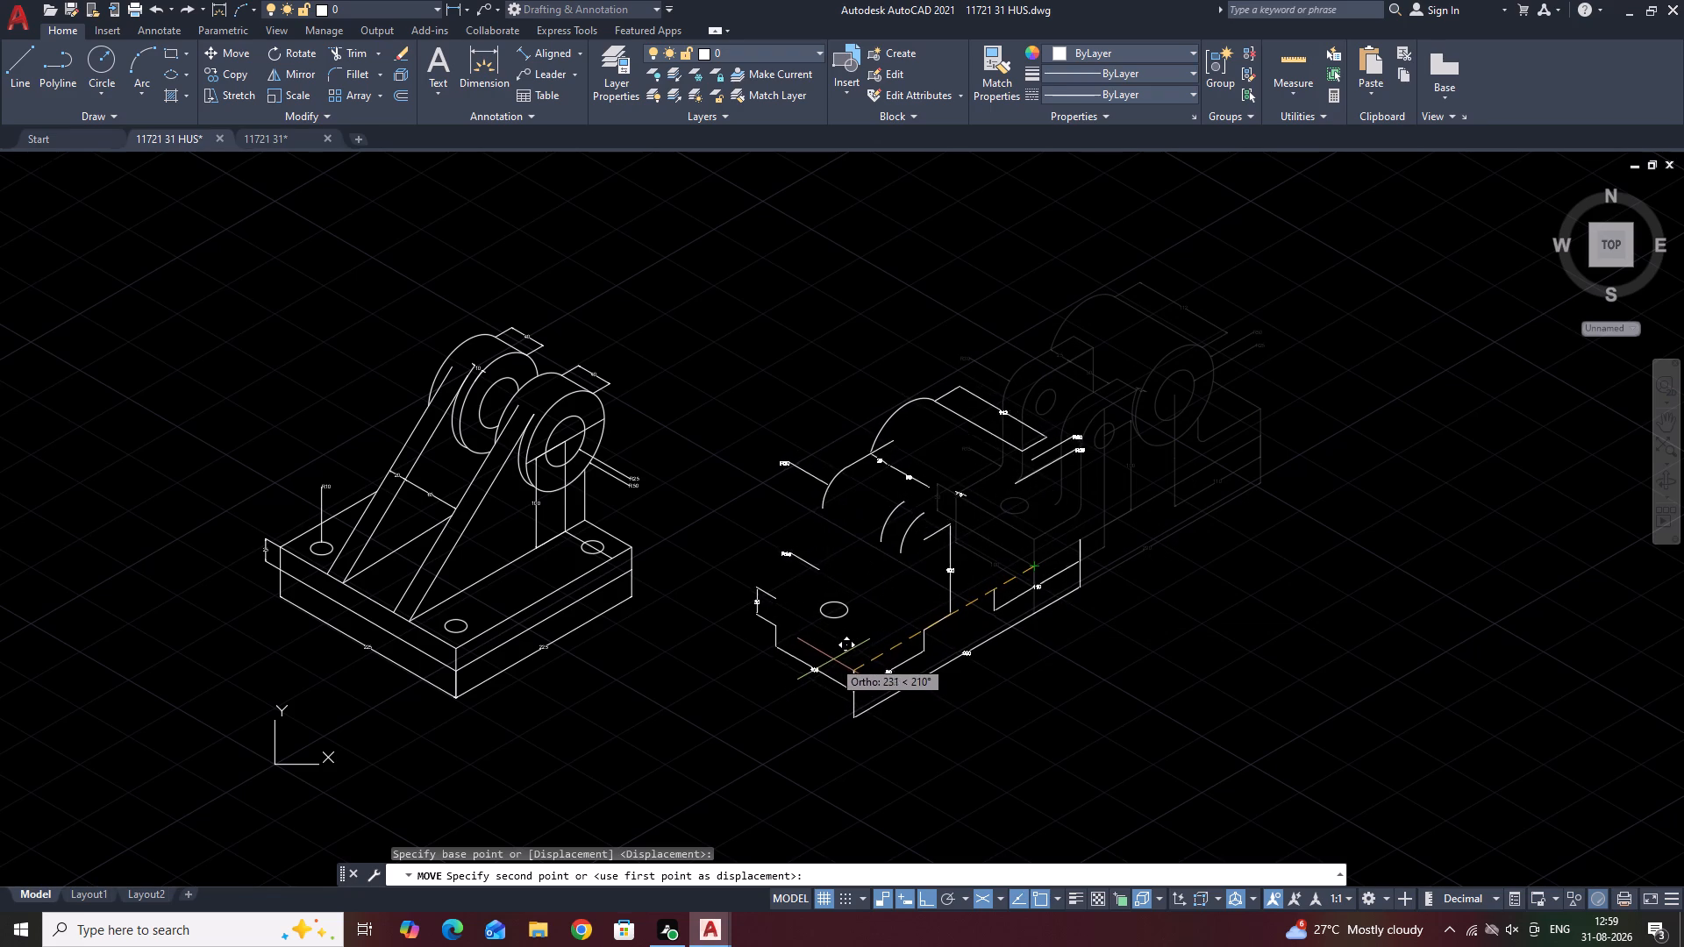
click(830, 659)
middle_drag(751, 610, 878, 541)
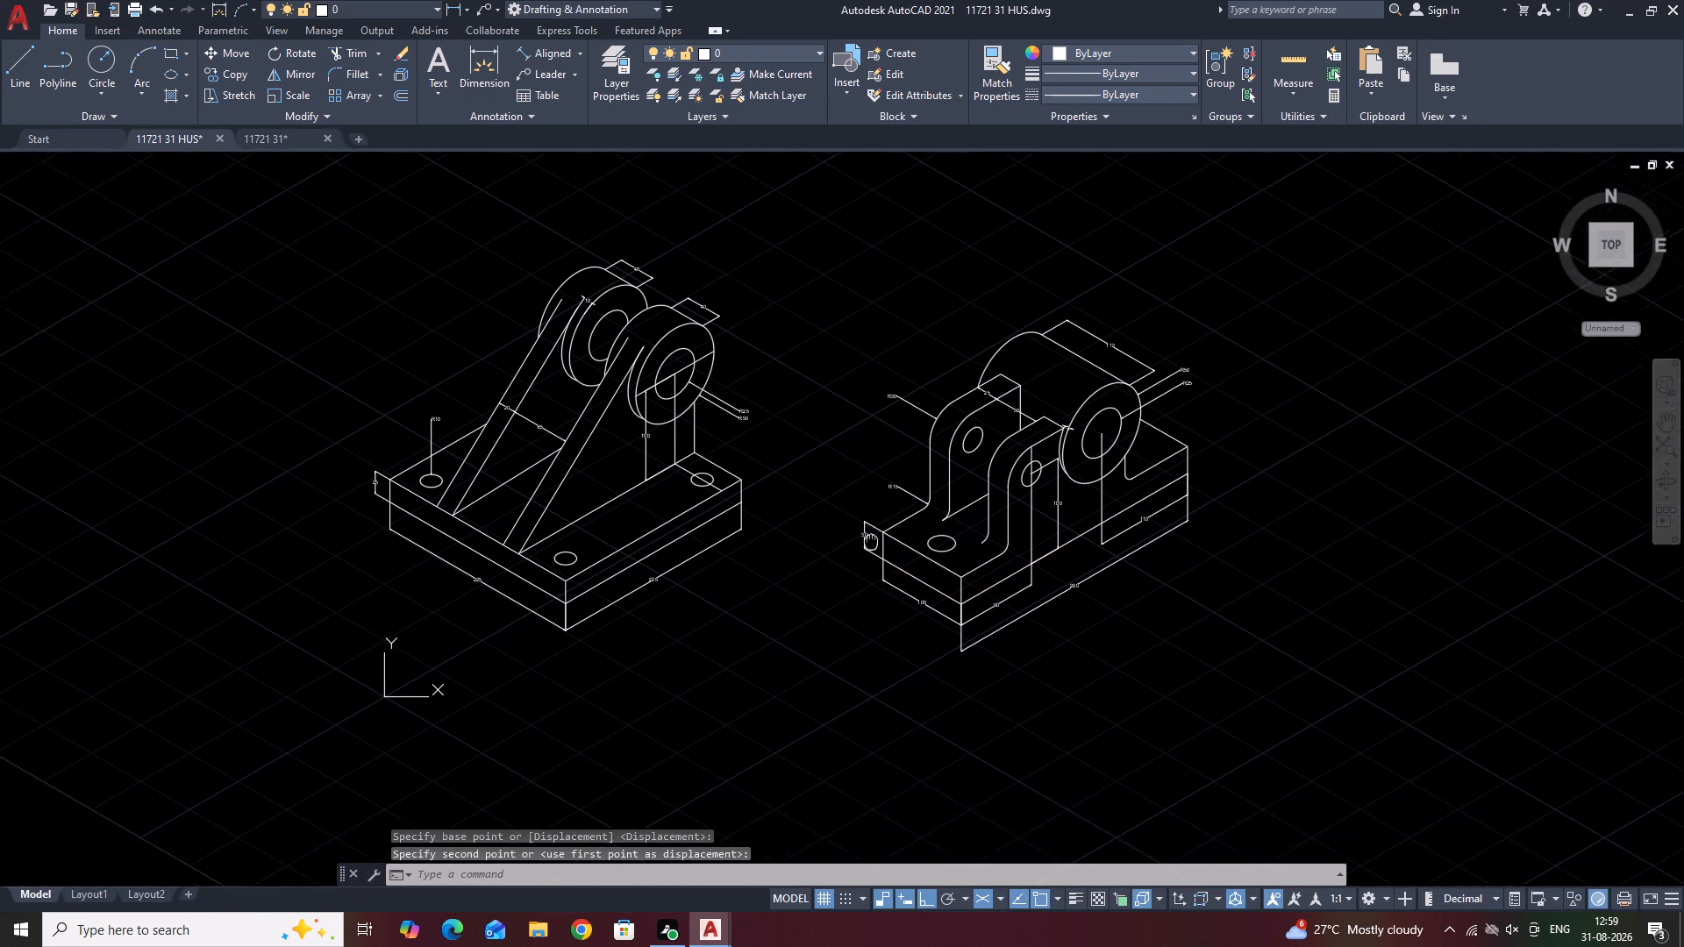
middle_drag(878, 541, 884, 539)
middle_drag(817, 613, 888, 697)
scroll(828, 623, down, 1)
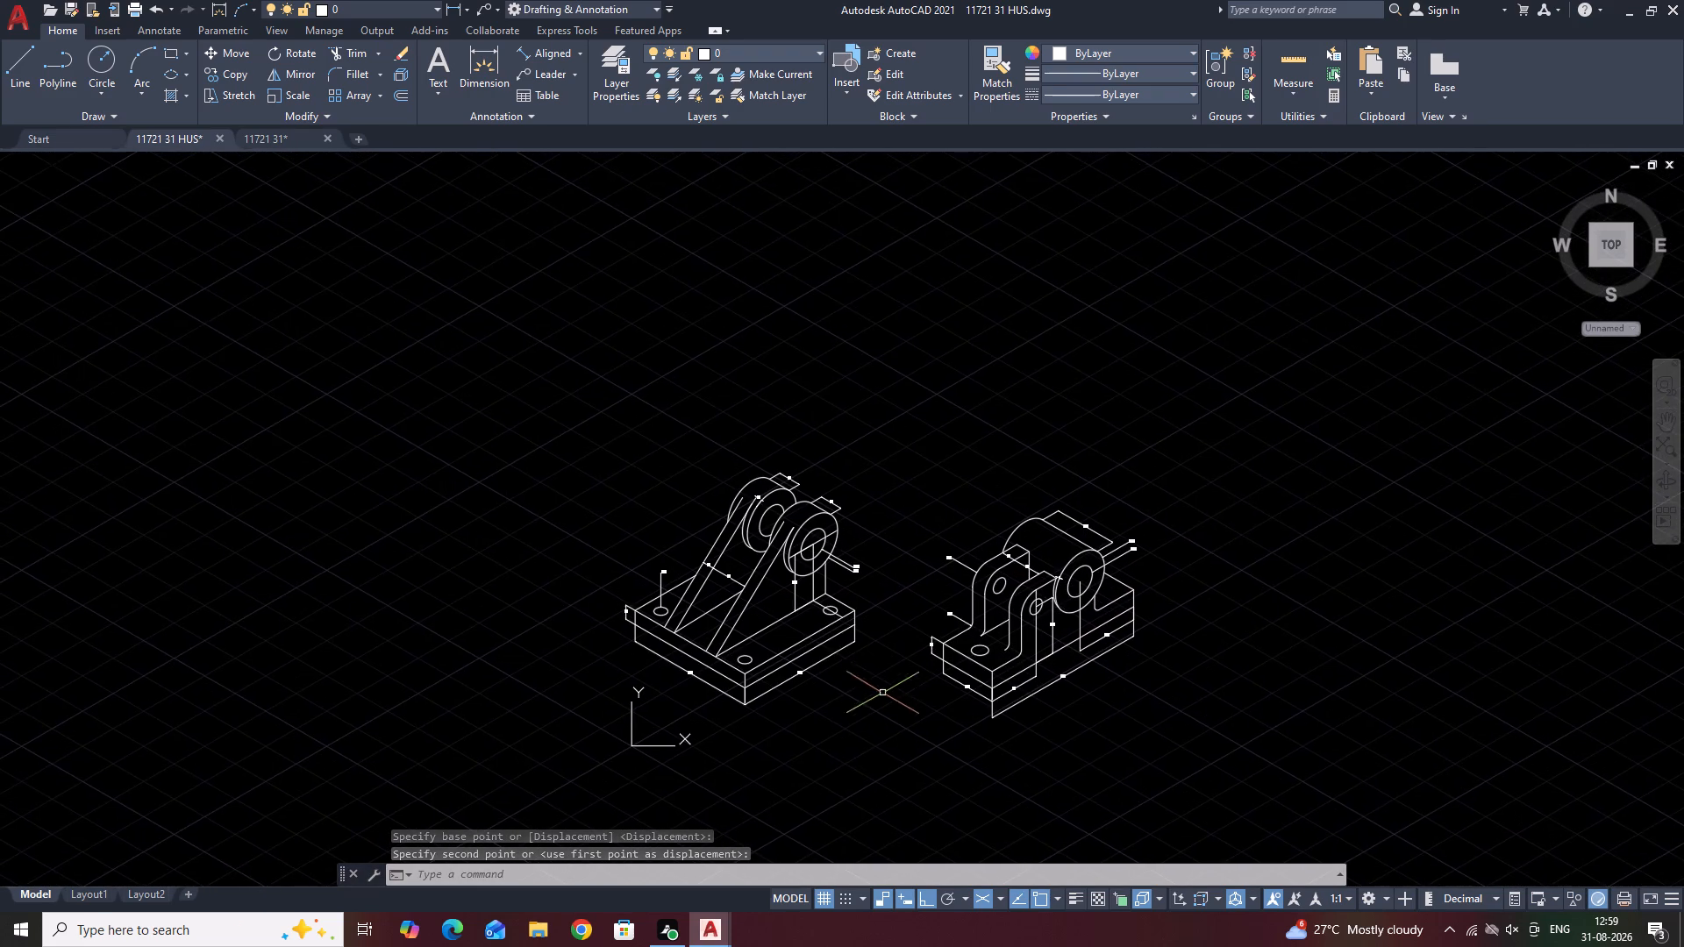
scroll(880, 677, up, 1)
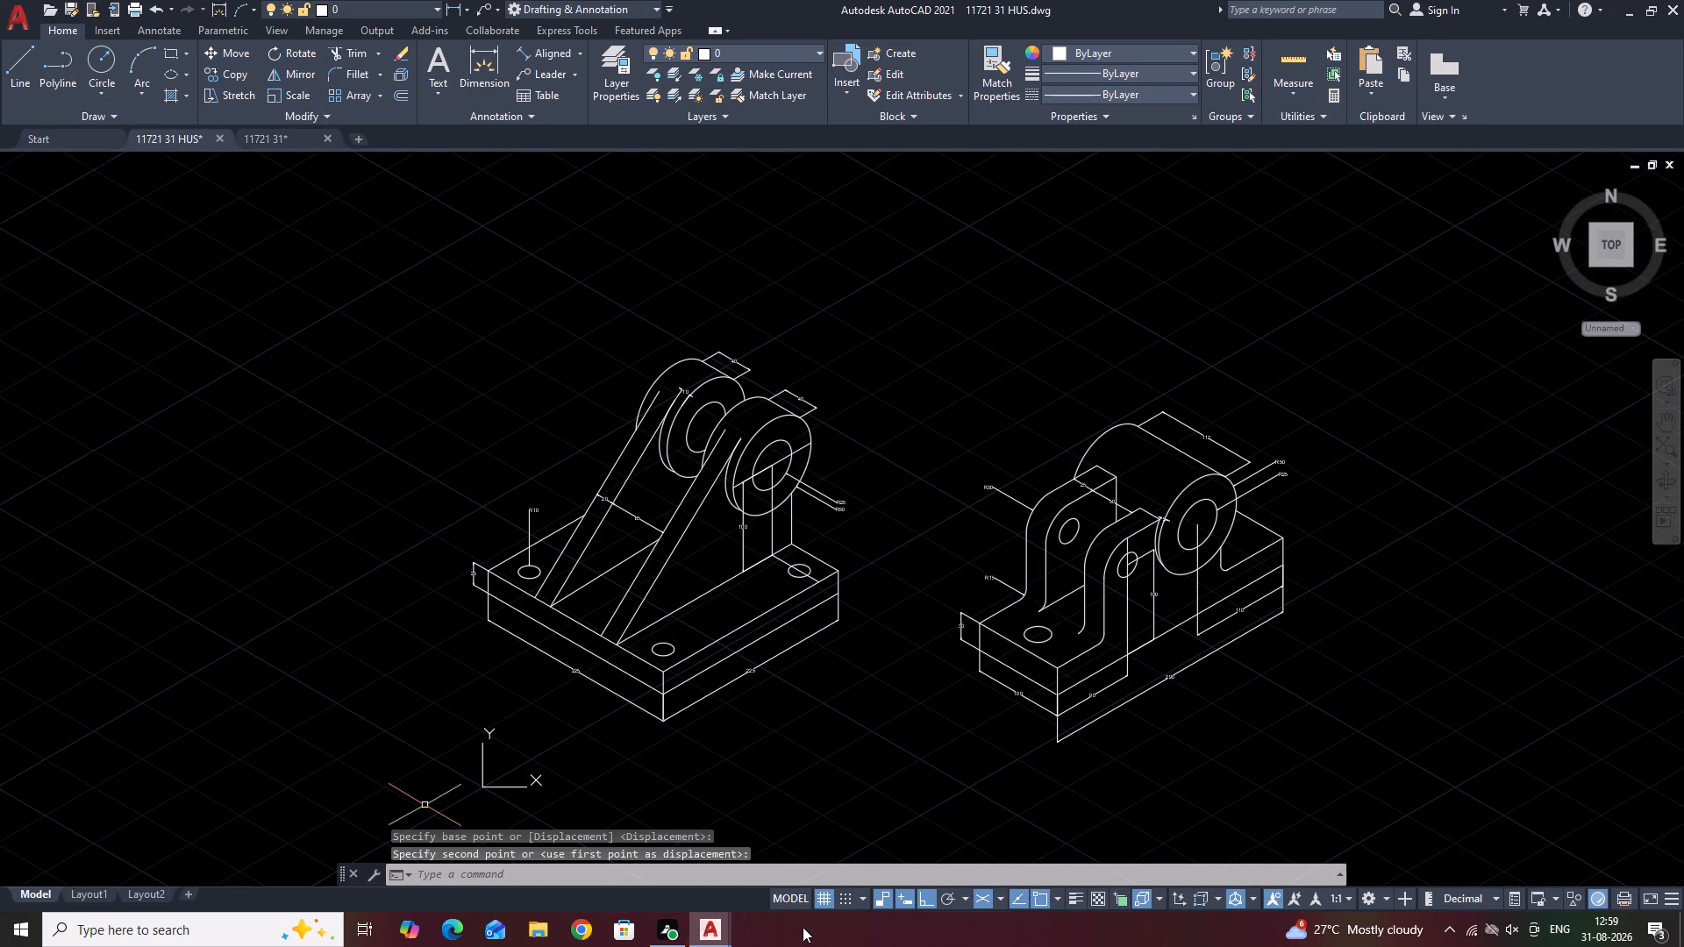
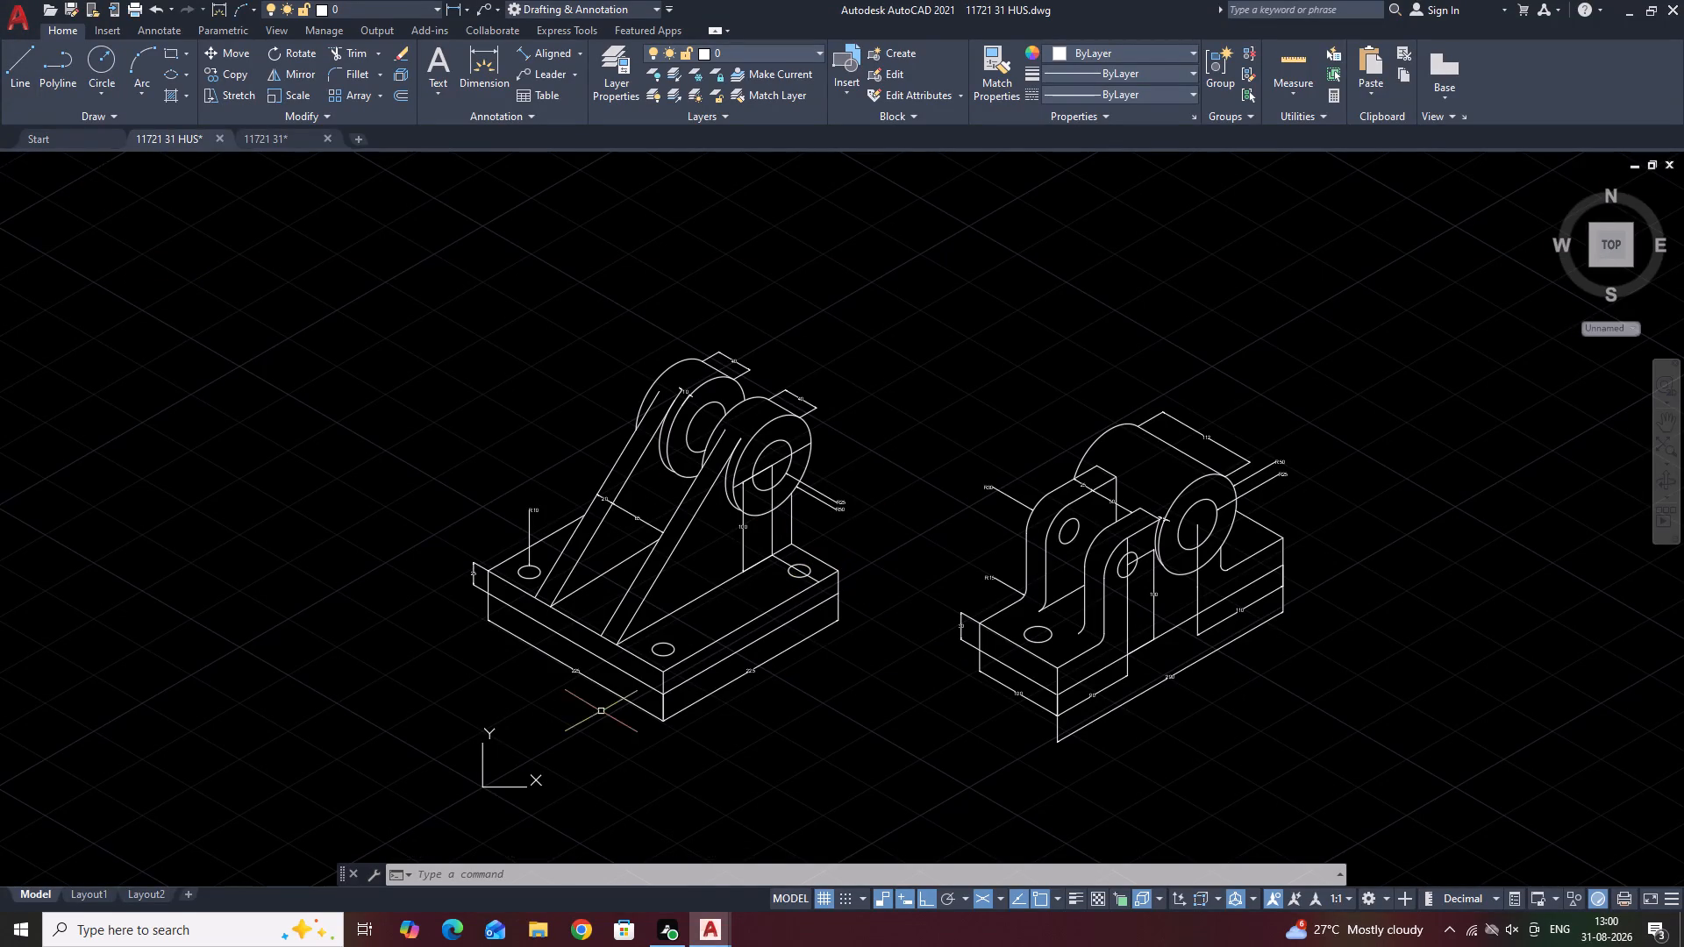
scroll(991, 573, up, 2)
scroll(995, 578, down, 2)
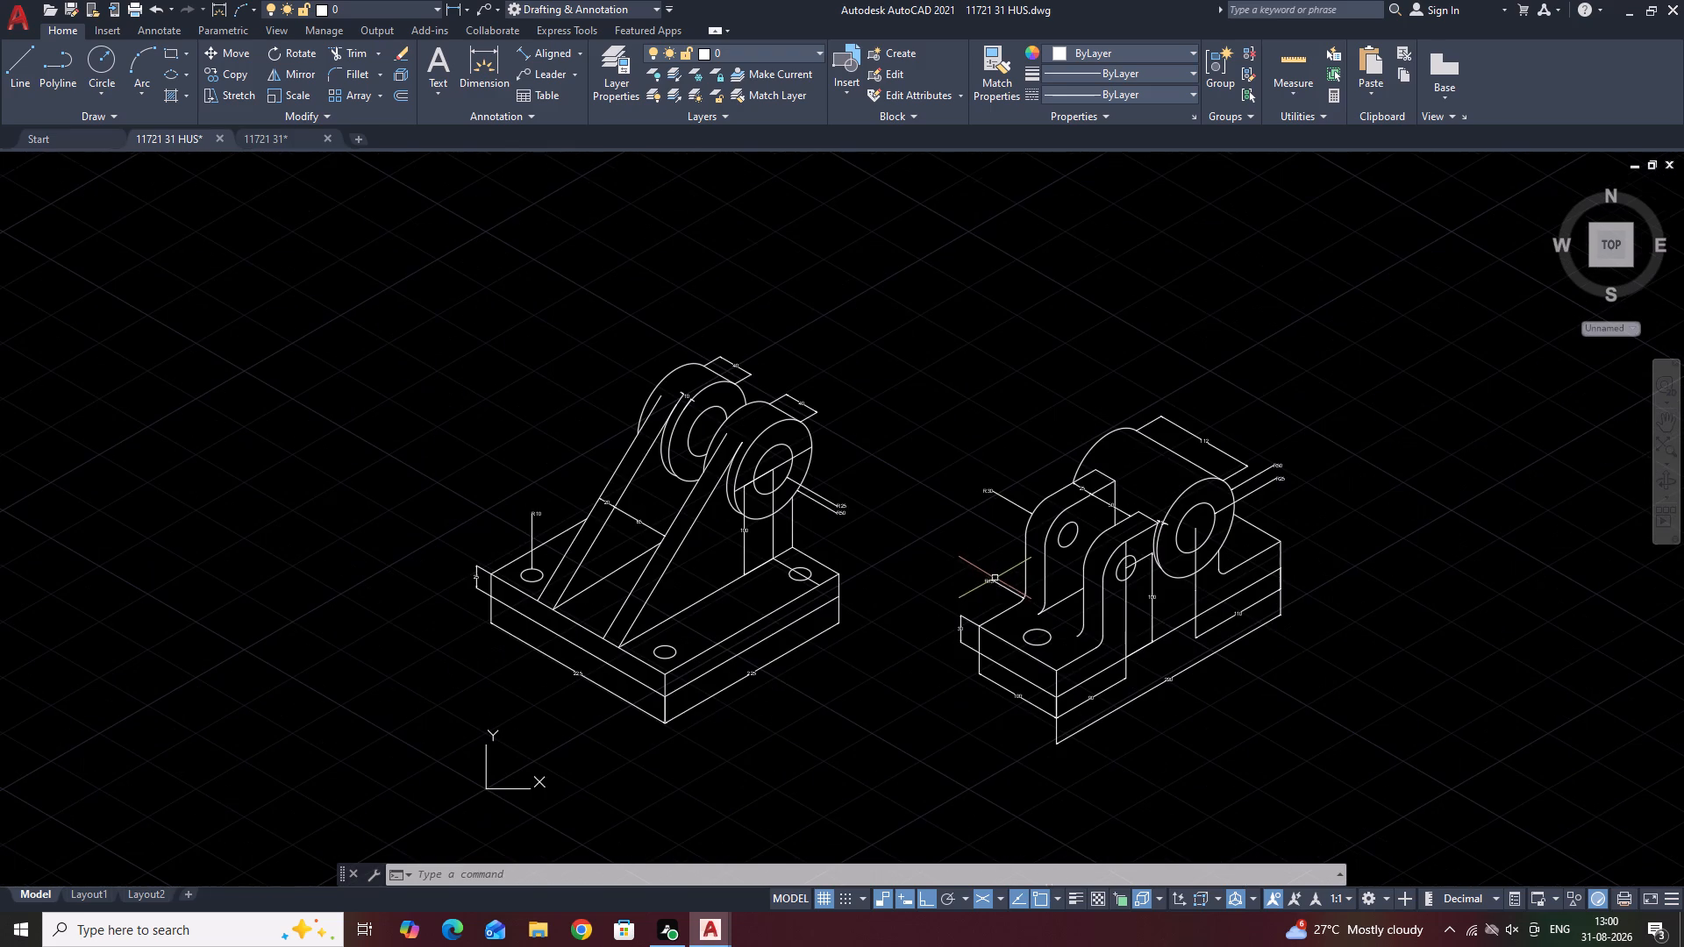
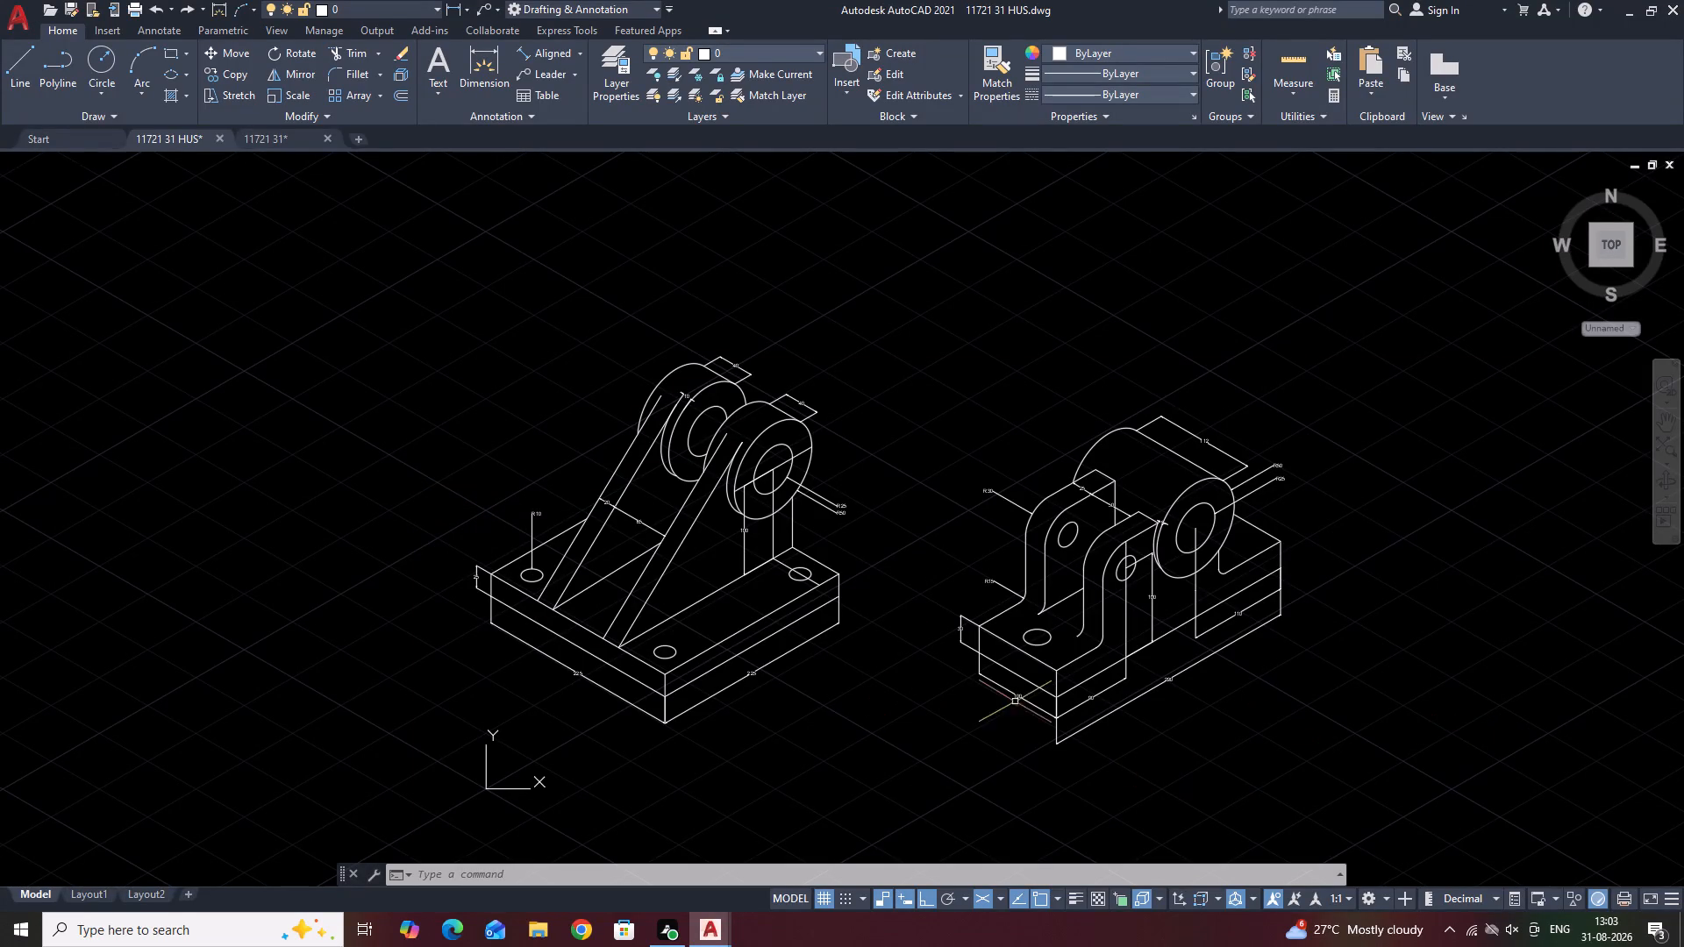
Examine the dimensions and radius leaders on both isometric brackets, checking how the two views sit side by side.
middle_click(904, 438)
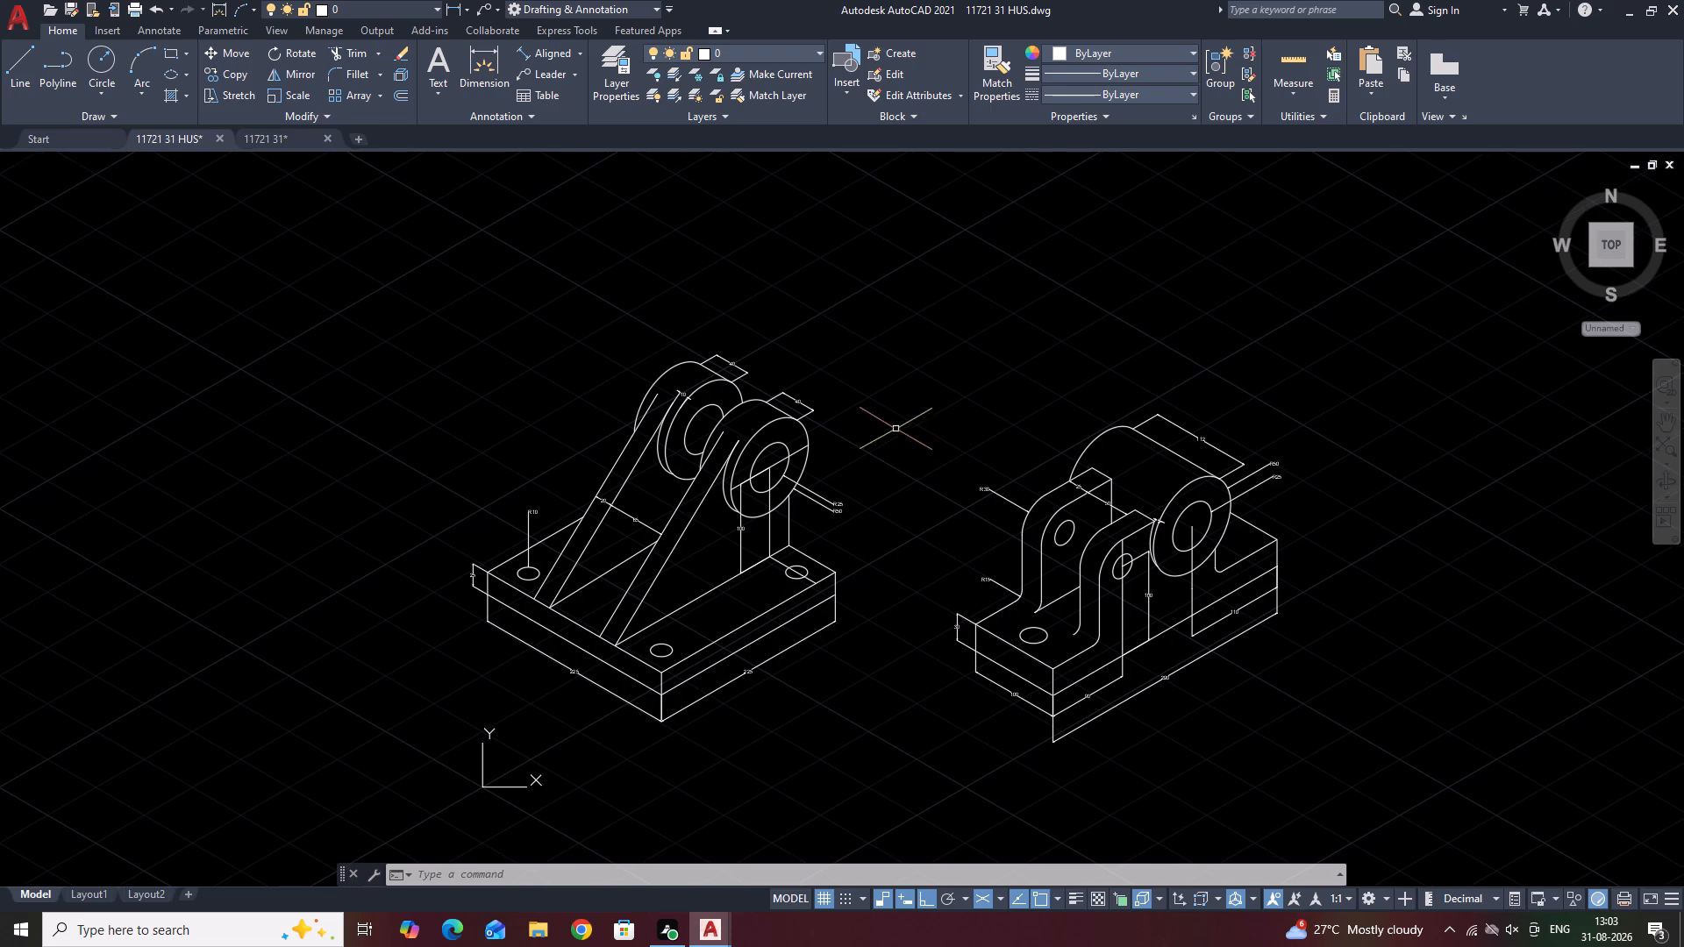
scroll(895, 421, up, 3)
scroll(887, 409, down, 2)
middle_drag(913, 448, 736, 342)
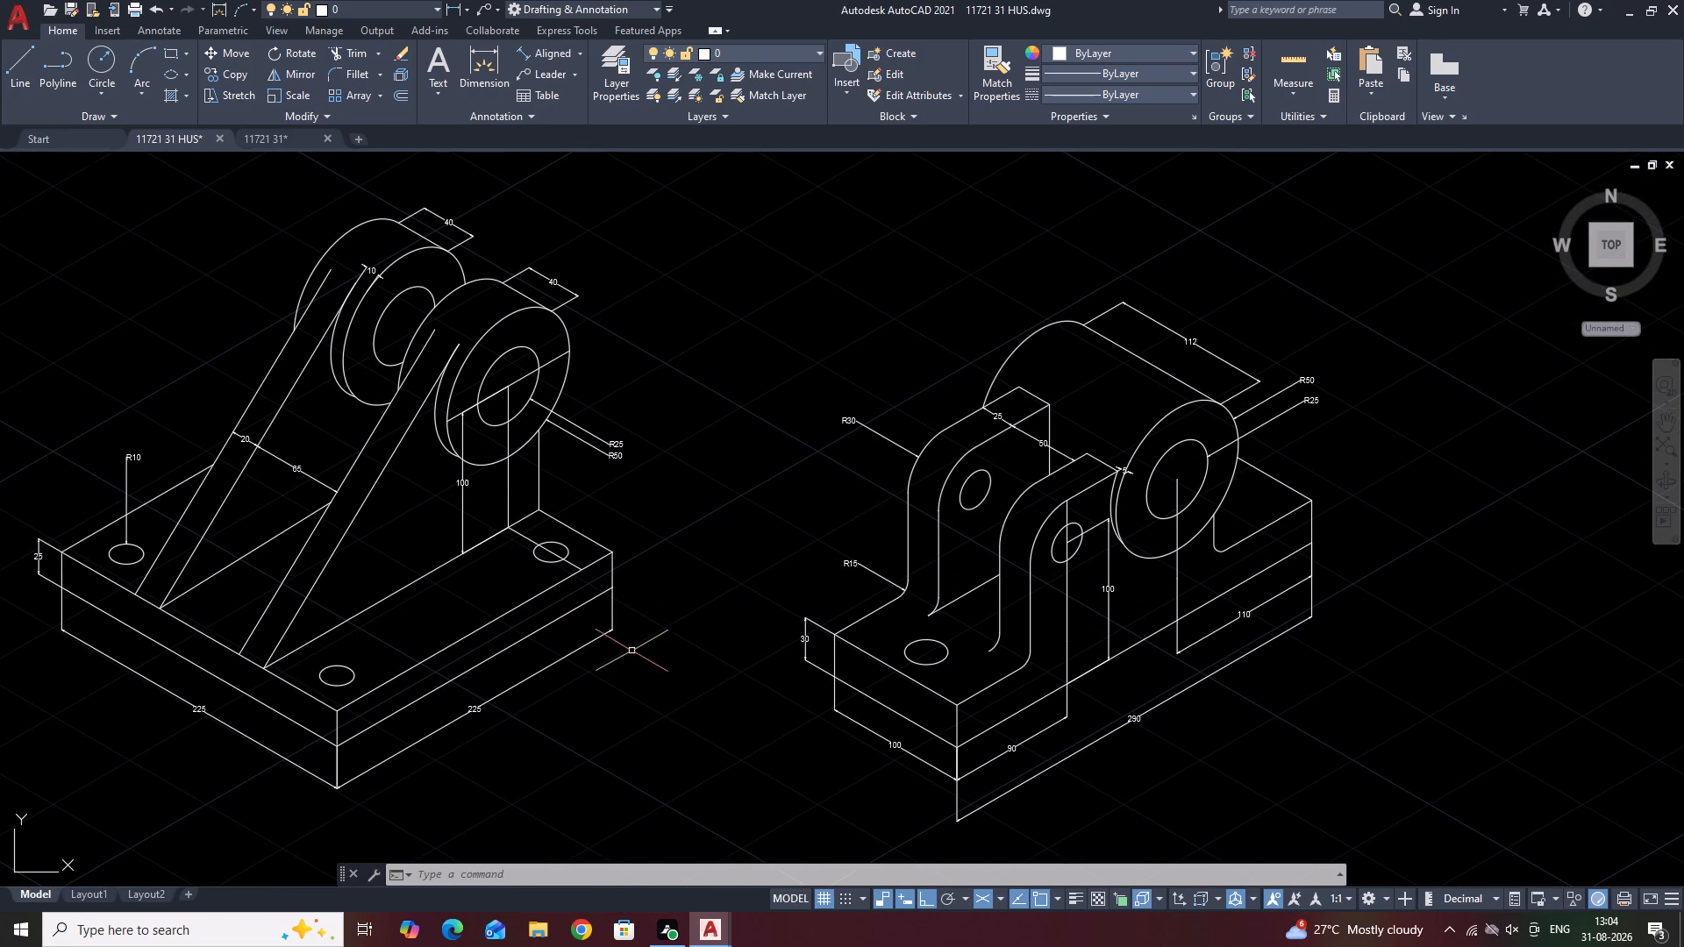
middle_drag(633, 651, 721, 595)
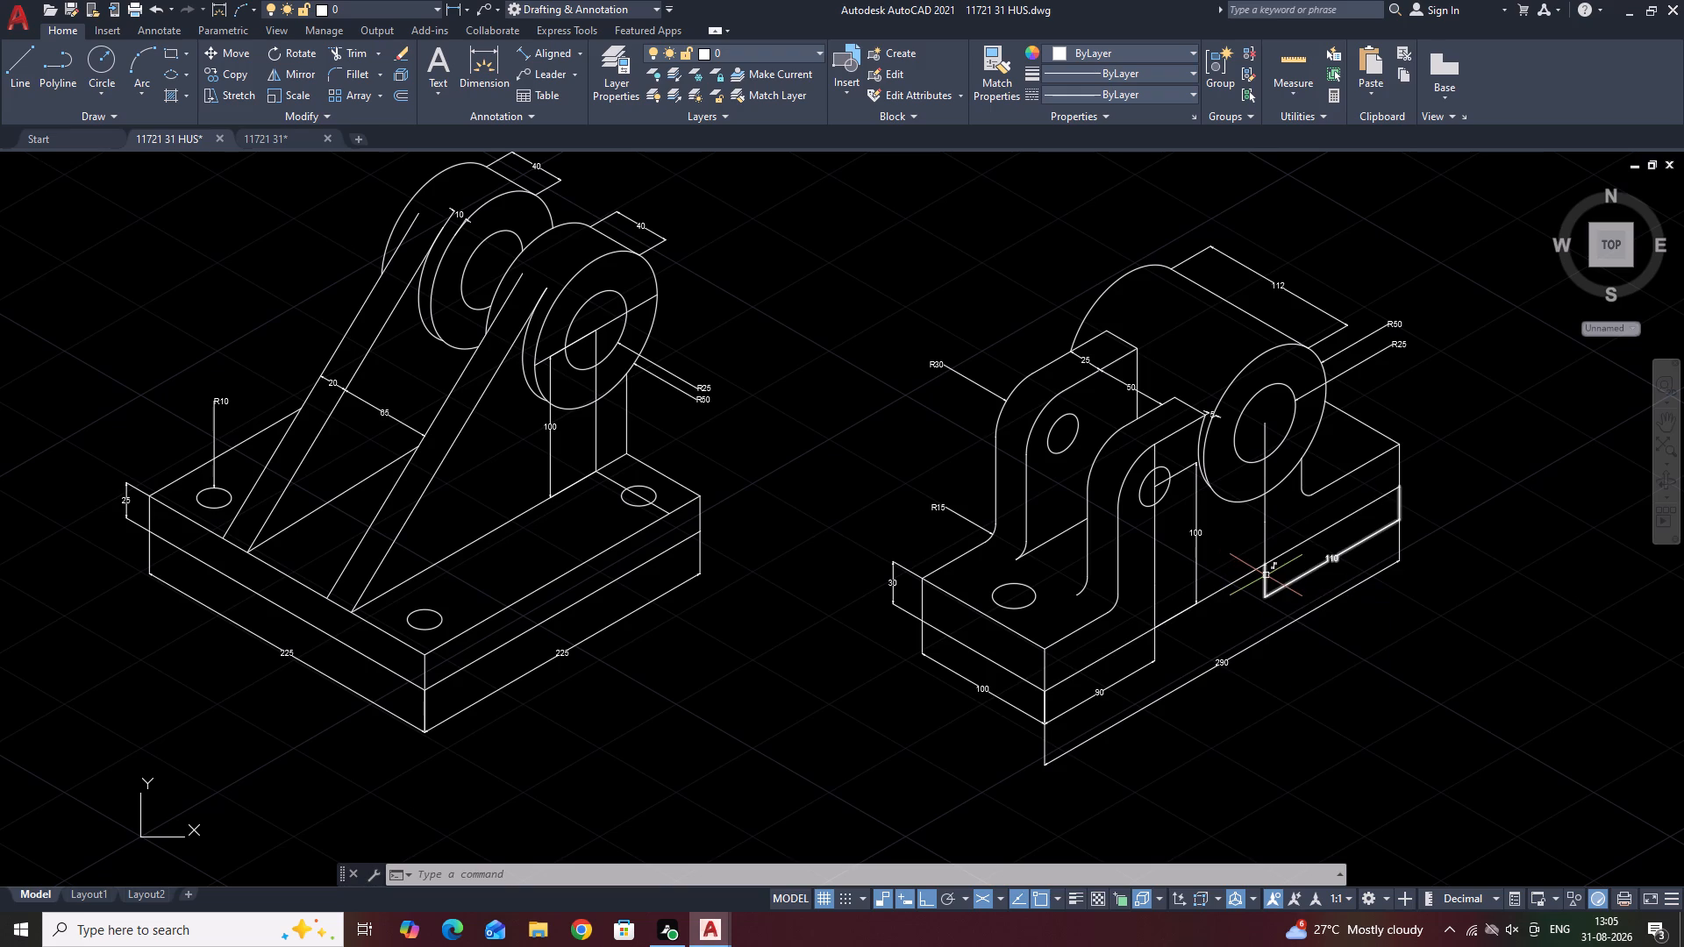
scroll(1228, 573, down, 2)
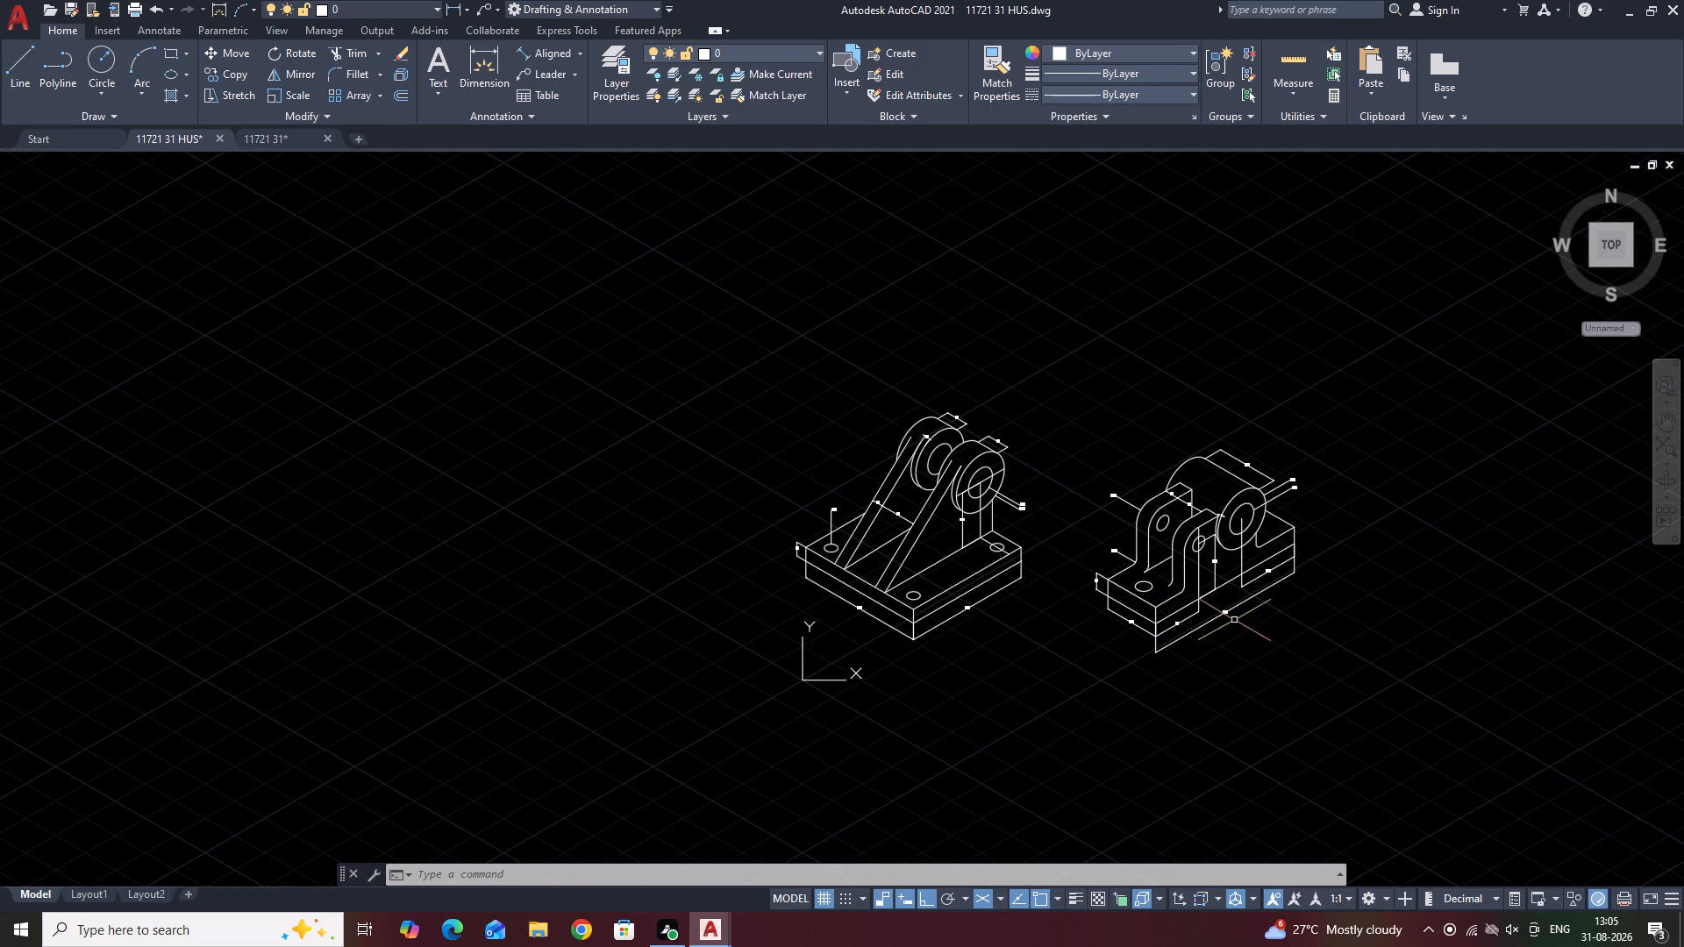
middle_drag(1218, 652, 1162, 586)
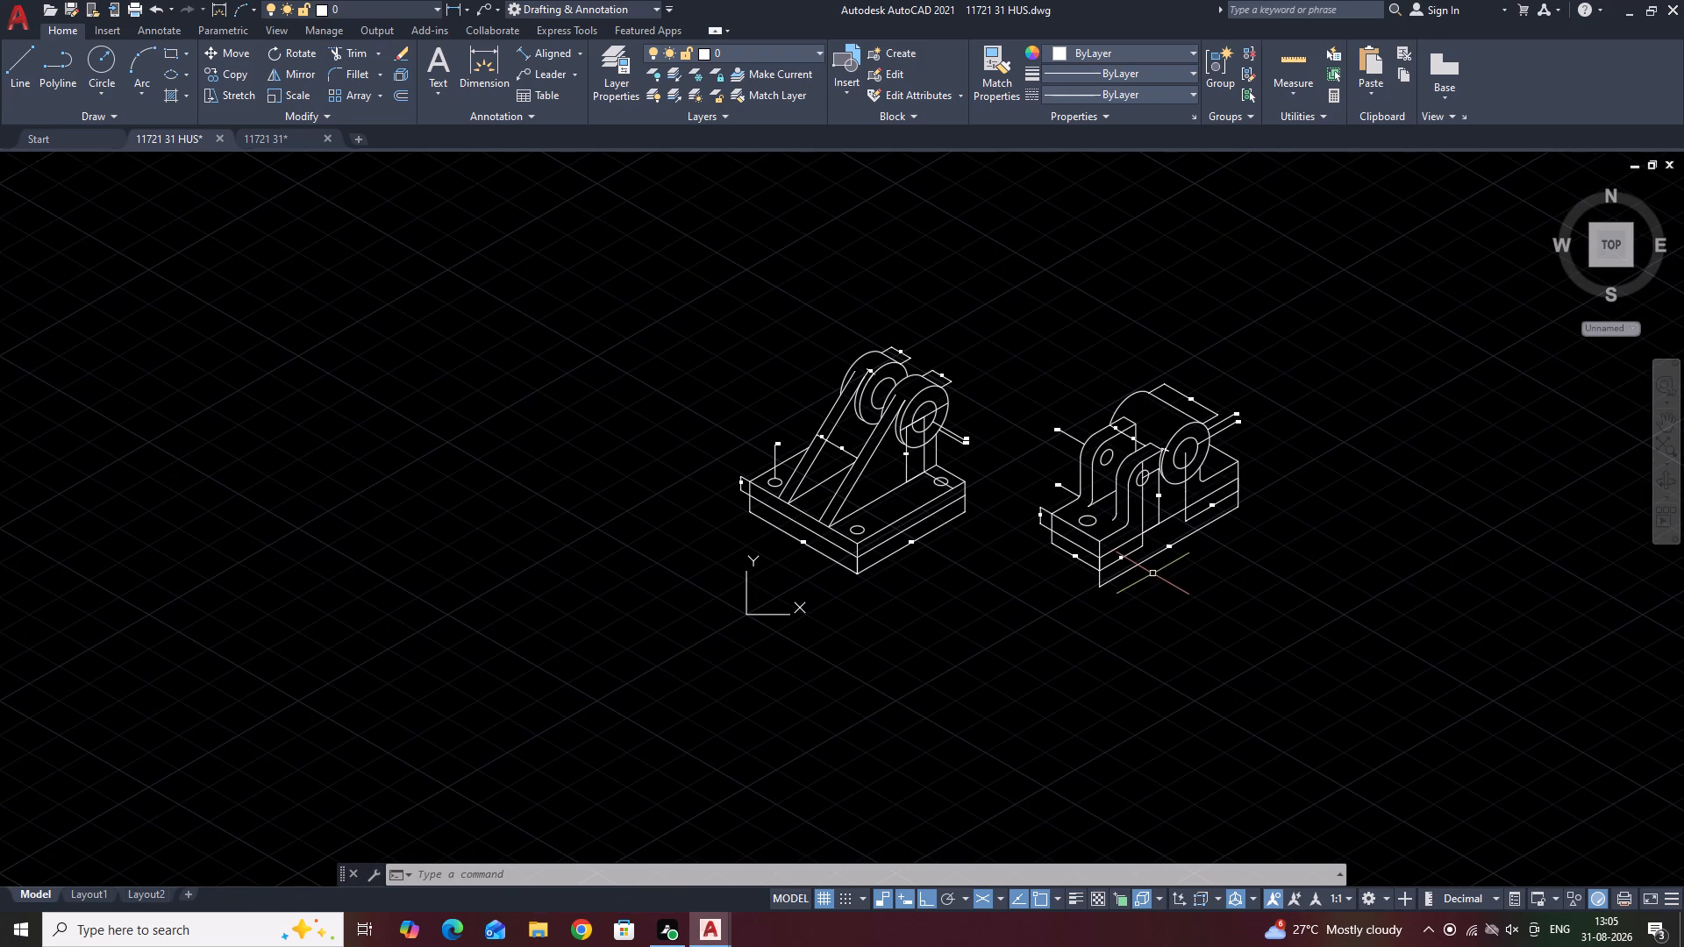
scroll(1154, 573, up, 3)
scroll(1154, 572, down, 2)
scroll(1154, 571, up, 2)
scroll(1154, 570, down, 2)
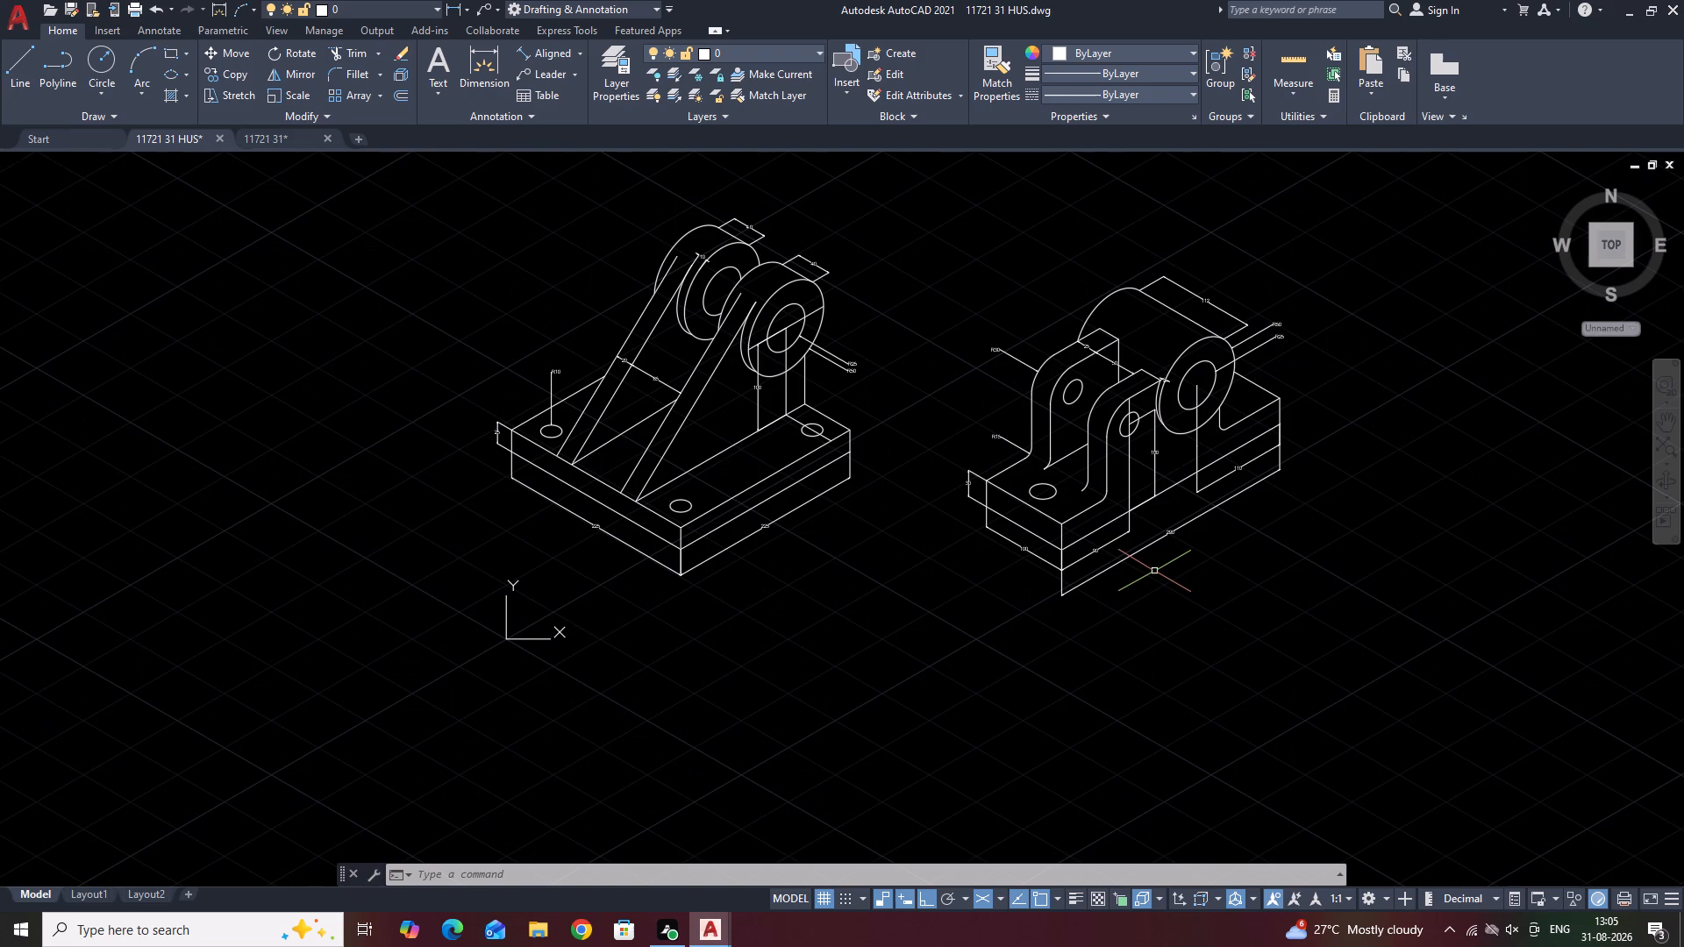
scroll(1154, 571, up, 1)
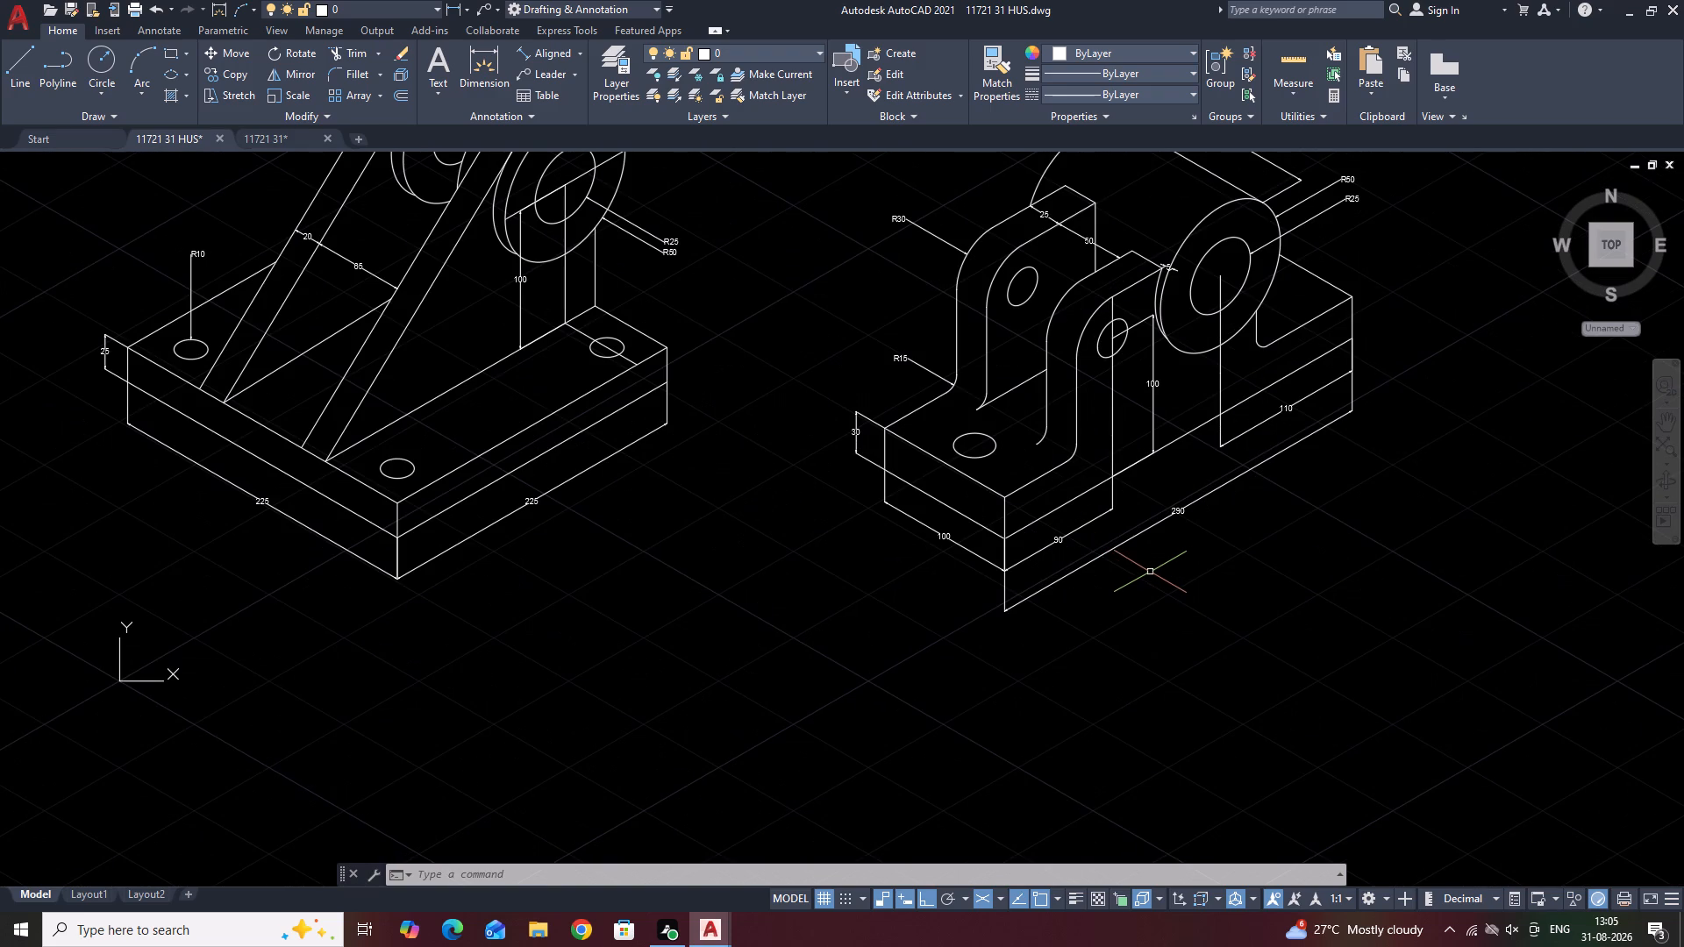
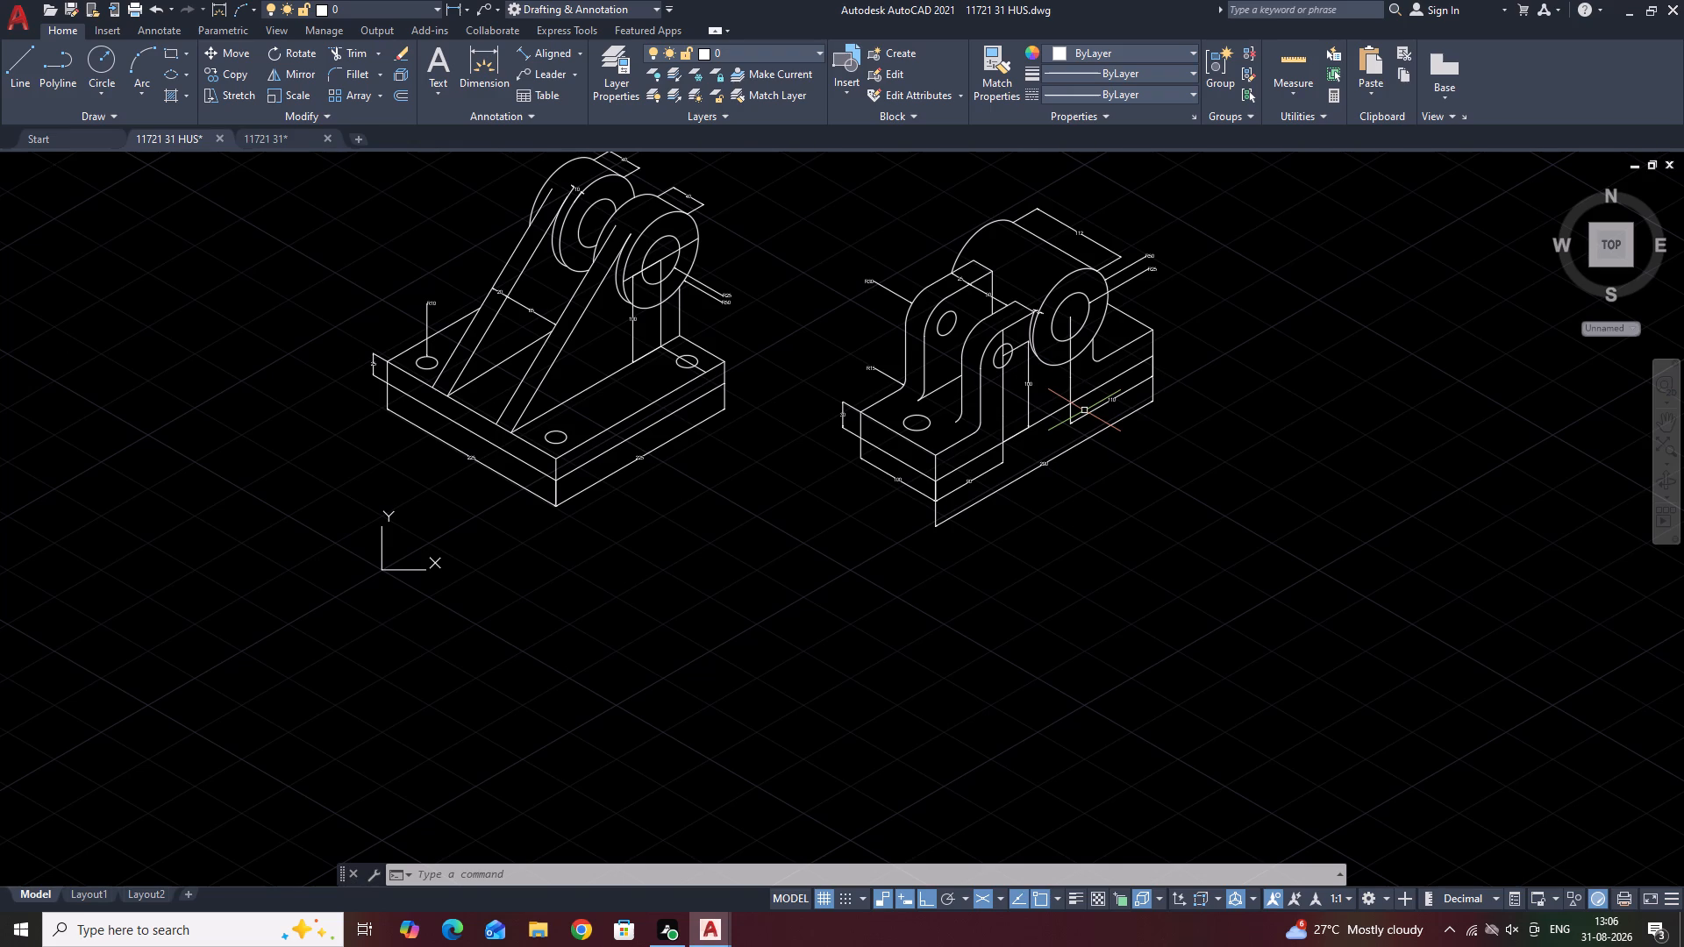
Examine the dimensions along the base of the cylindrical-boss bracket, checking it against the ribbed bracket beside it.
scroll(1084, 410, up, 2)
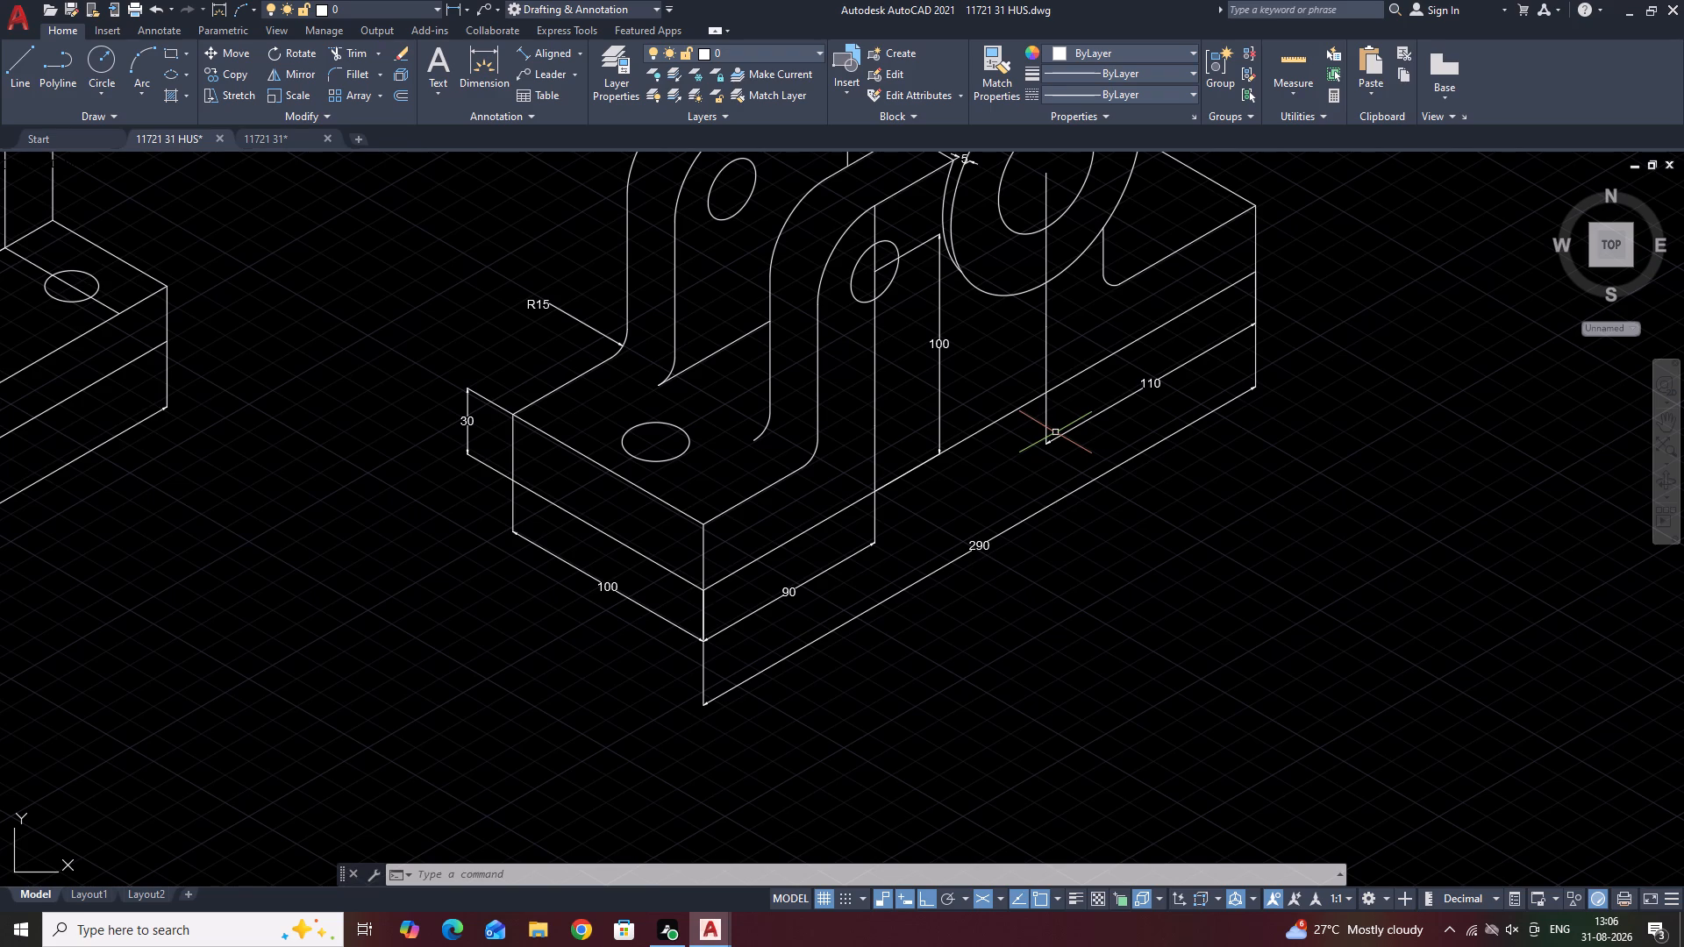
scroll(1055, 432, up, 1)
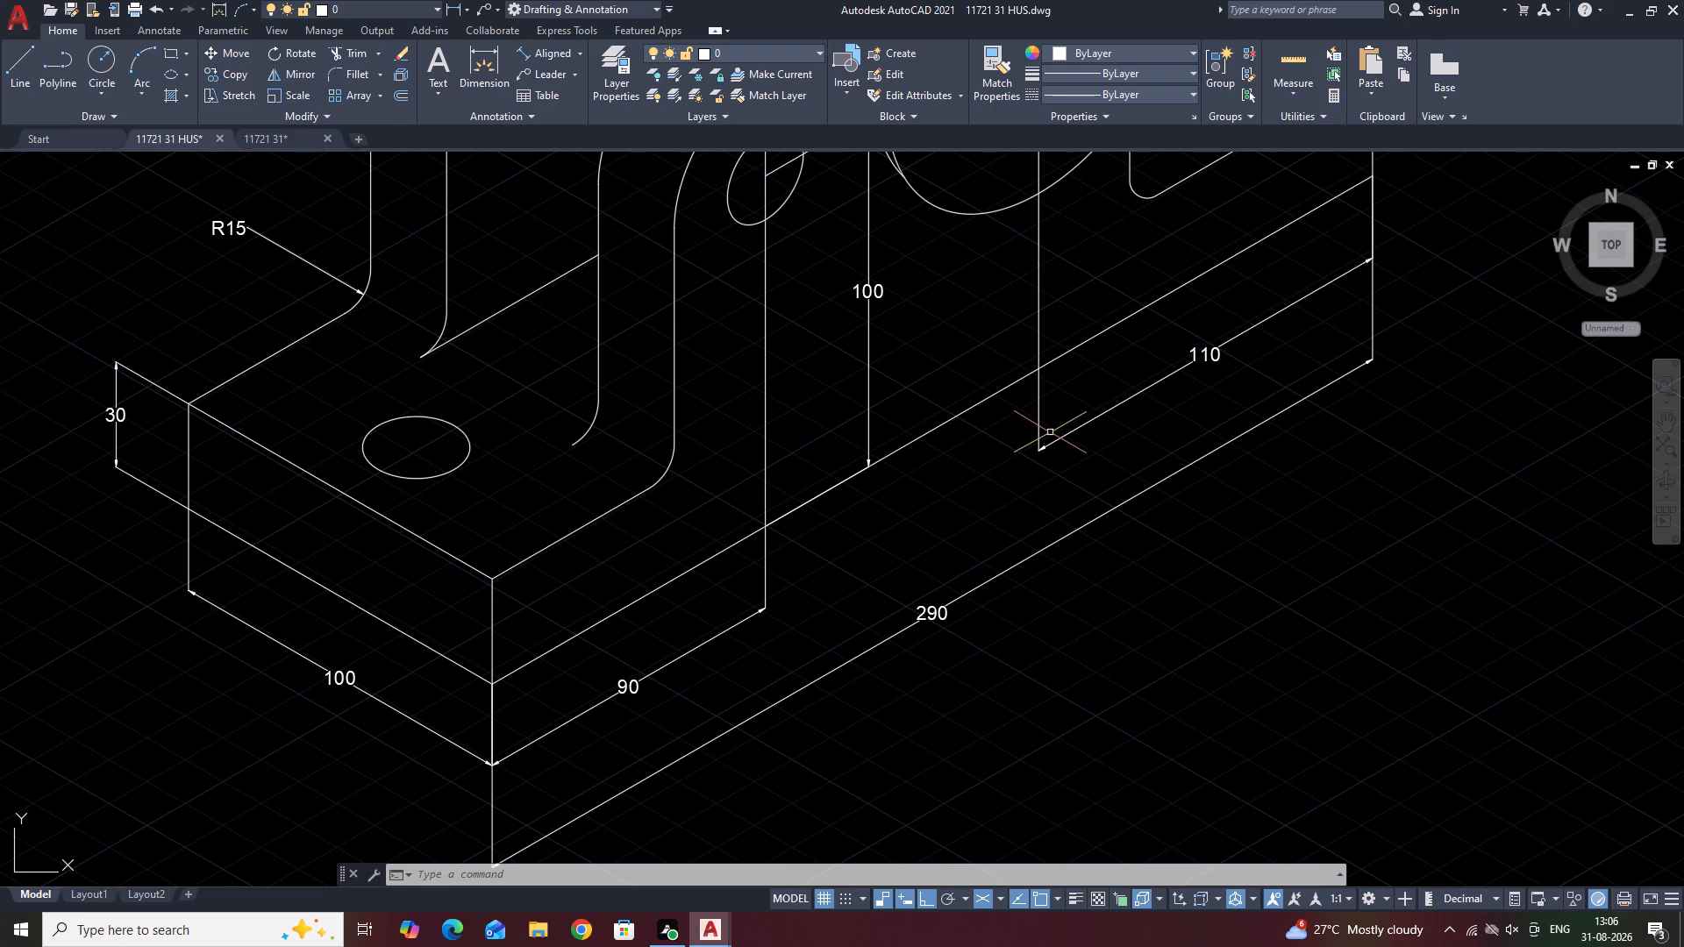
scroll(1052, 432, up, 1)
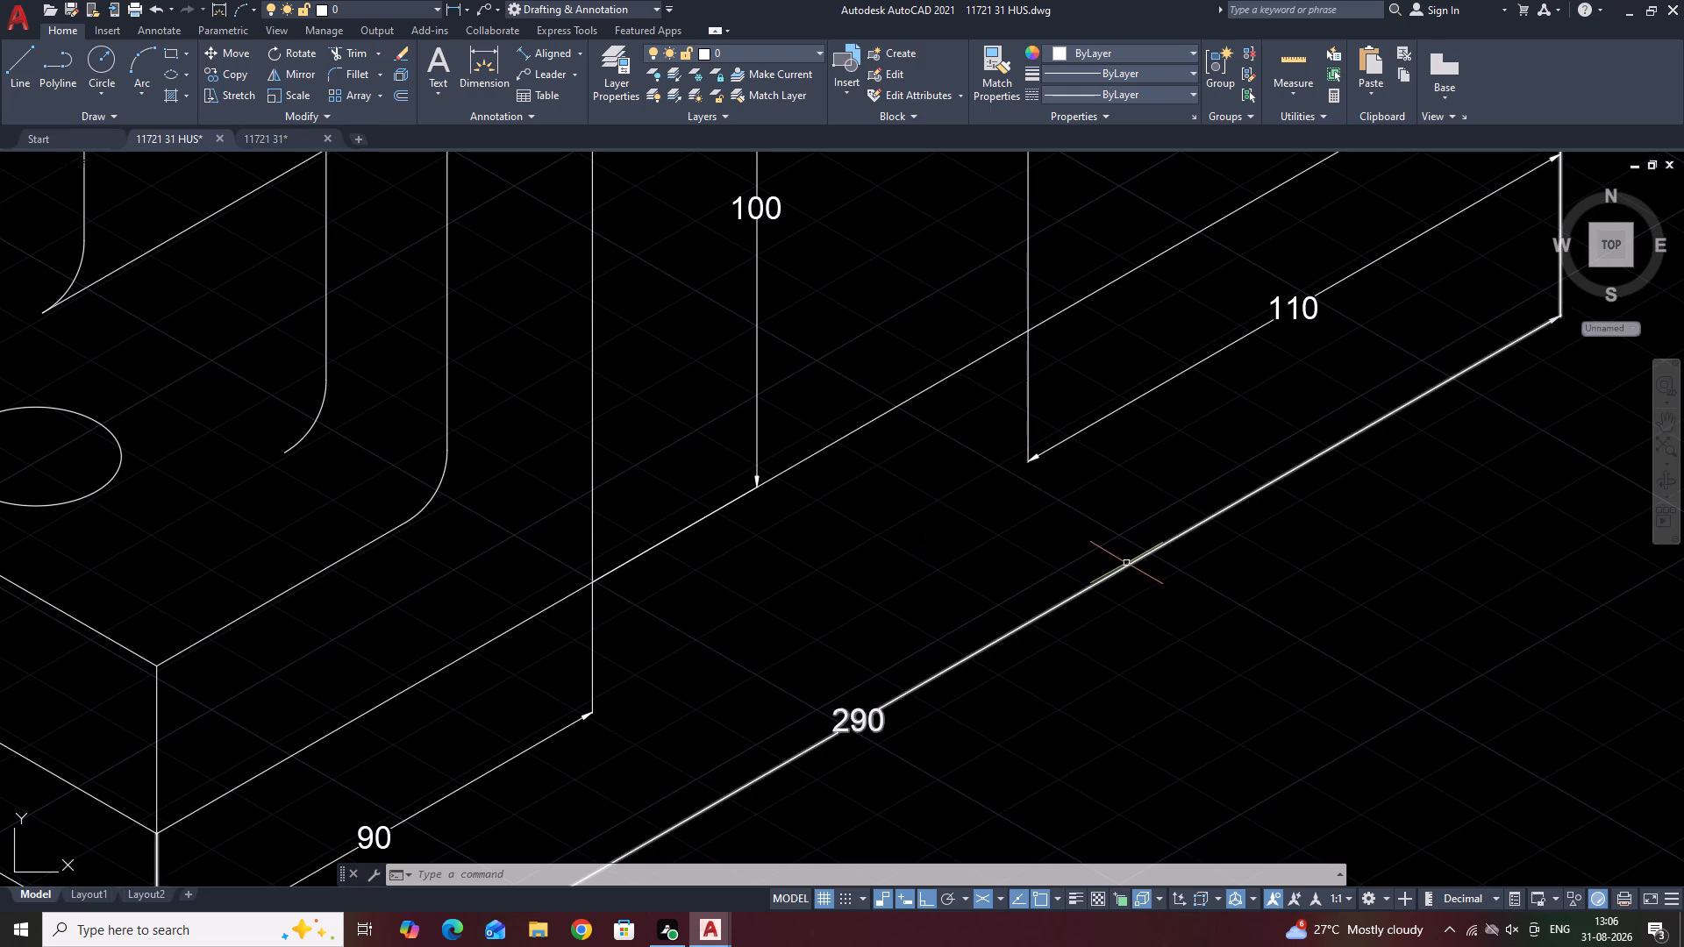
scroll(972, 547, down, 3)
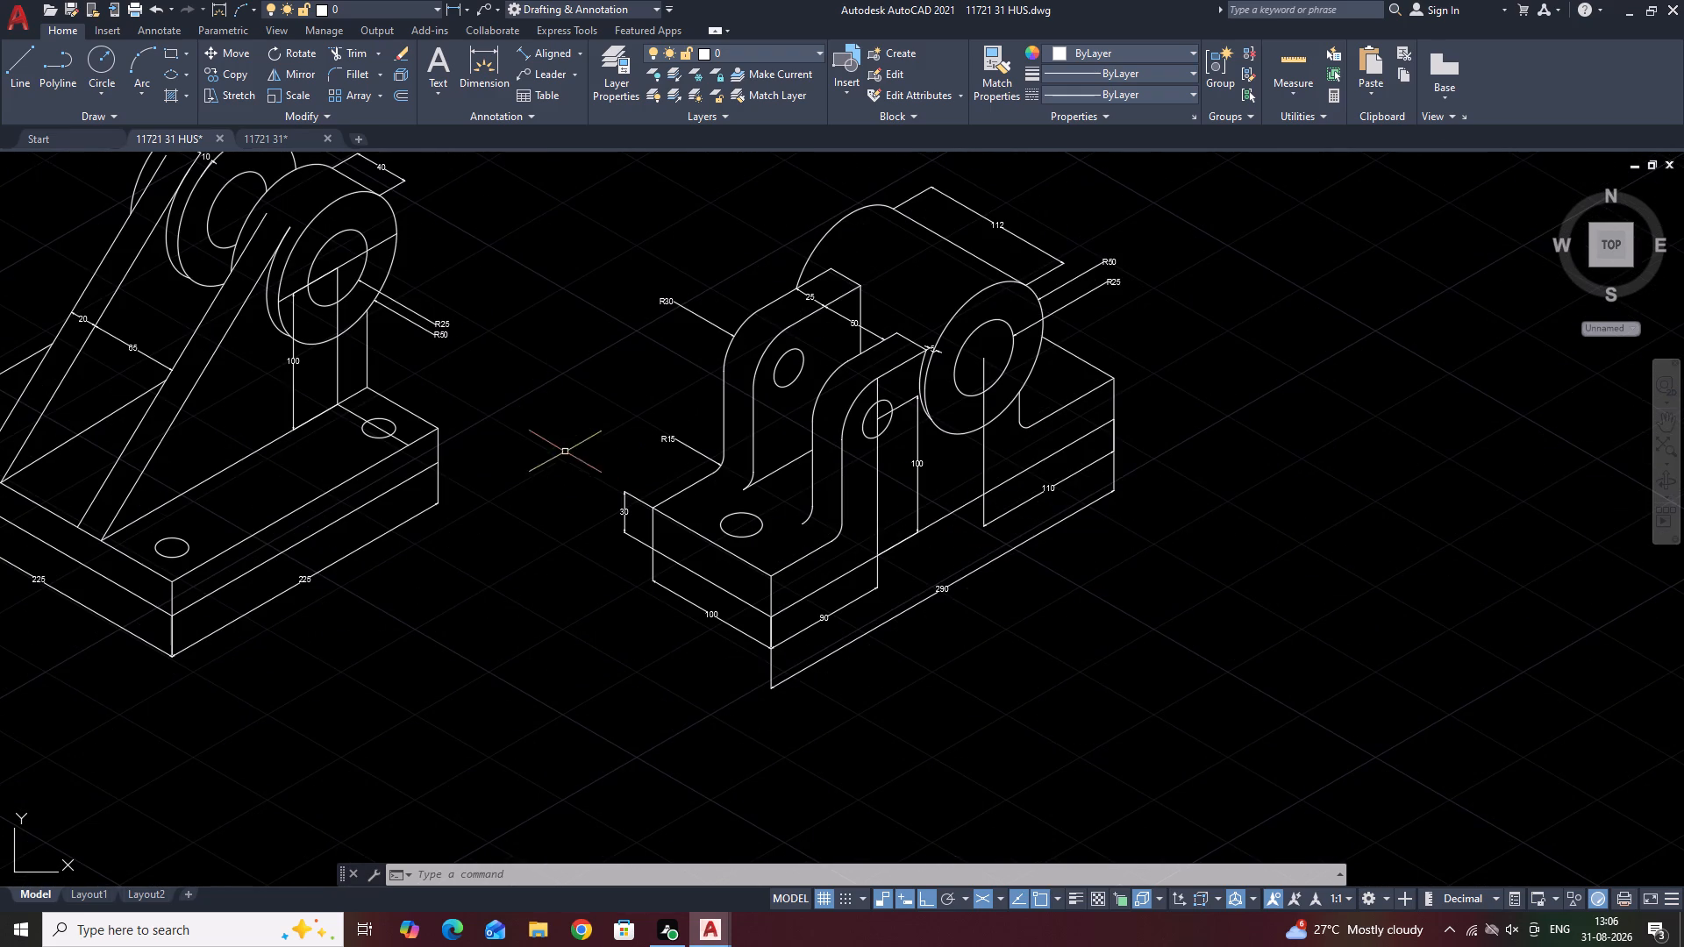
middle_drag(543, 430, 882, 481)
scroll(889, 482, down, 1)
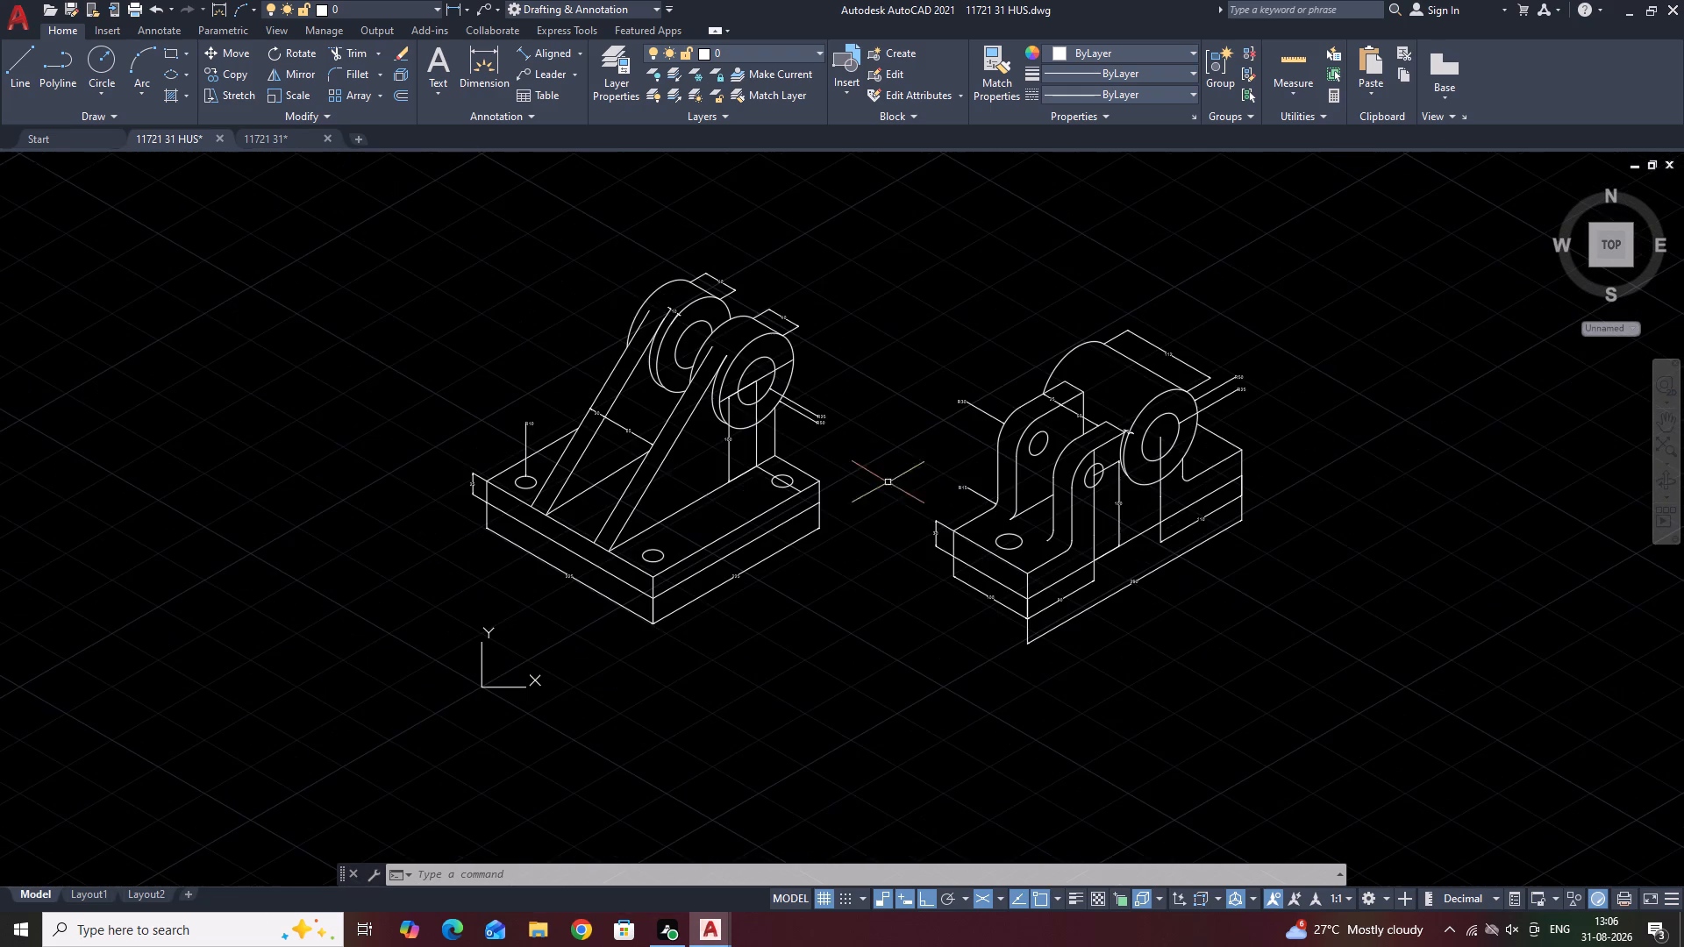
Save the drawing as 11721 31 HUS in the Documents folder, replacing the existing file.
click(21, 15)
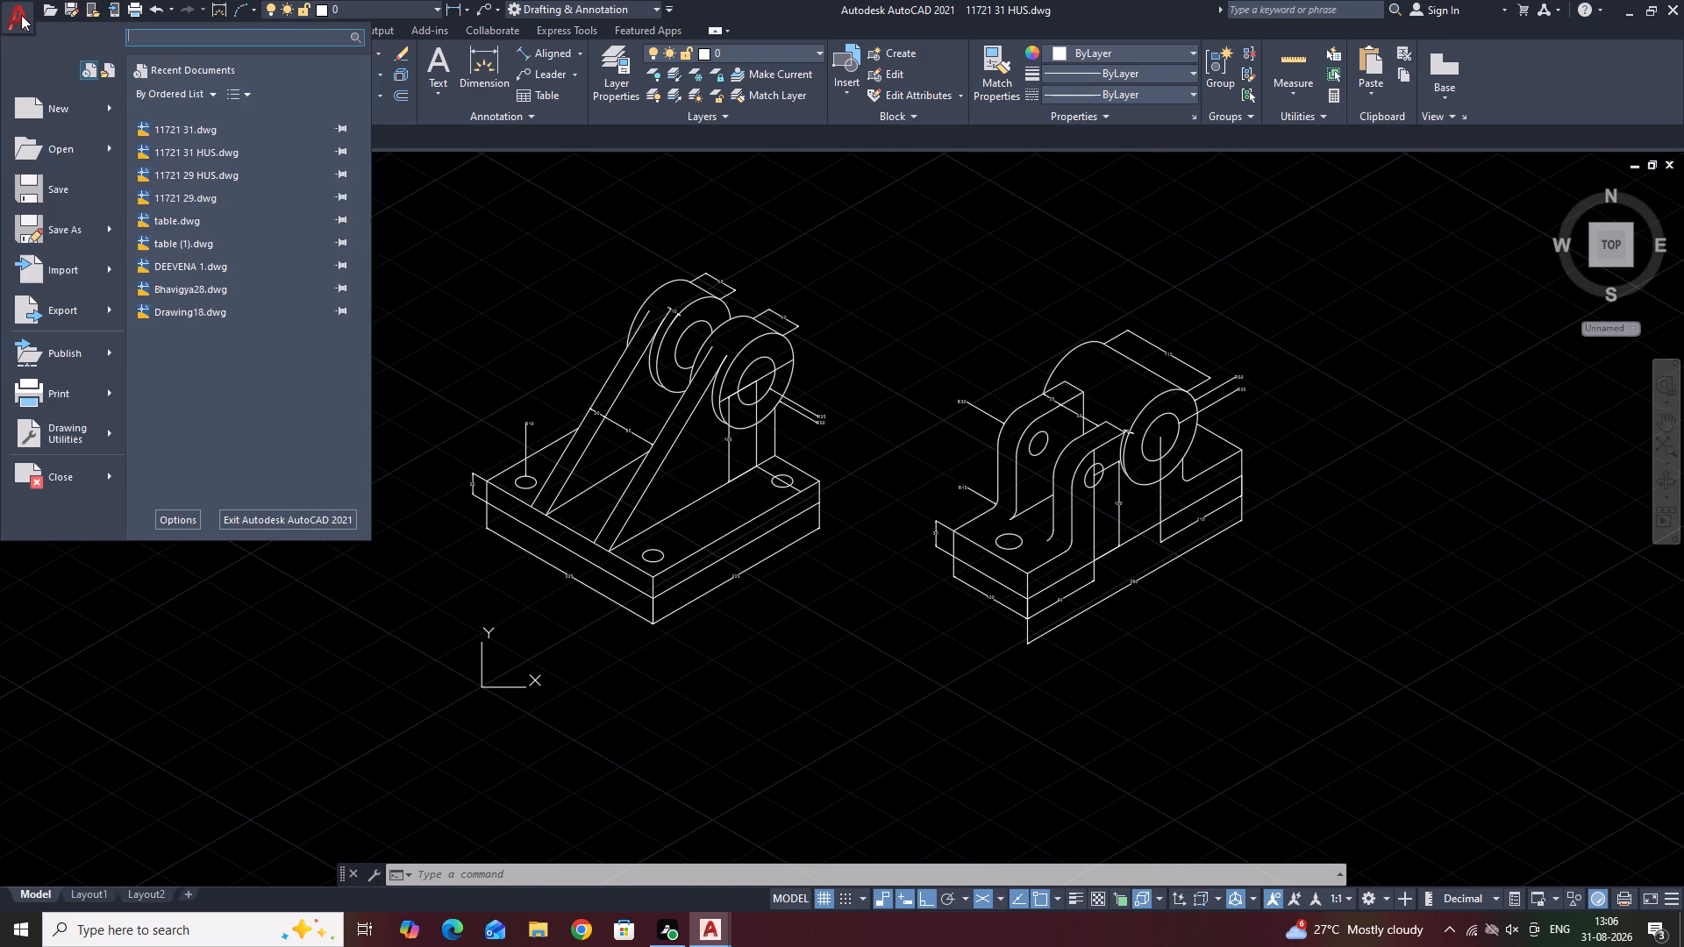
click(70, 236)
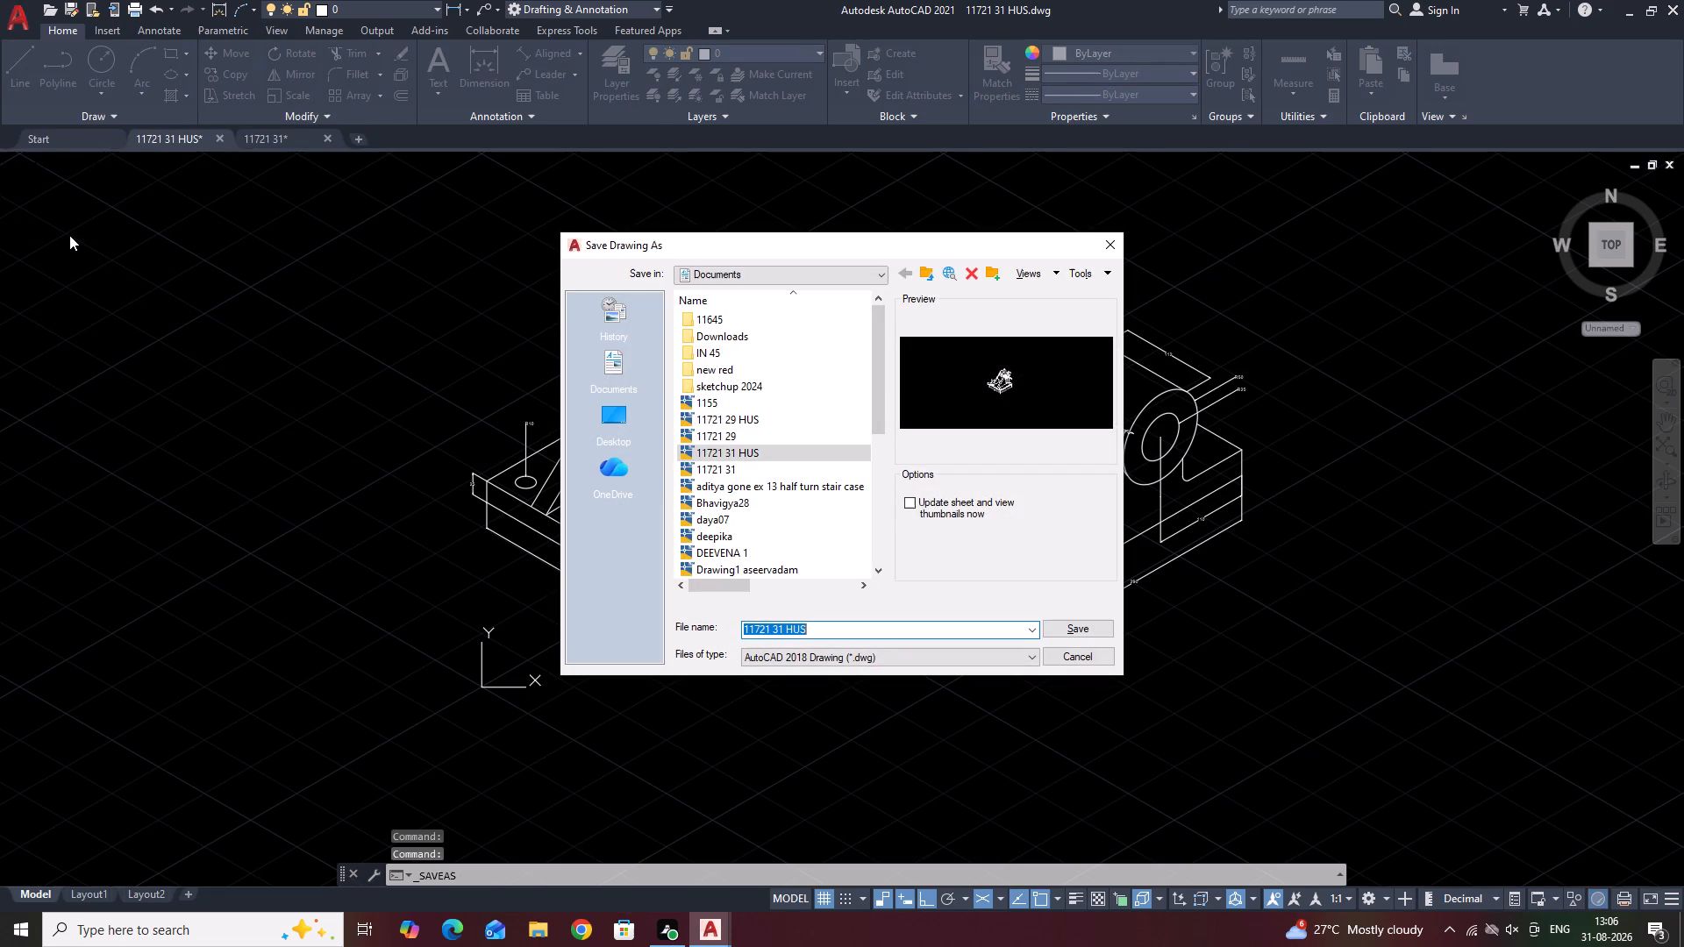
click(1070, 622)
click(819, 502)
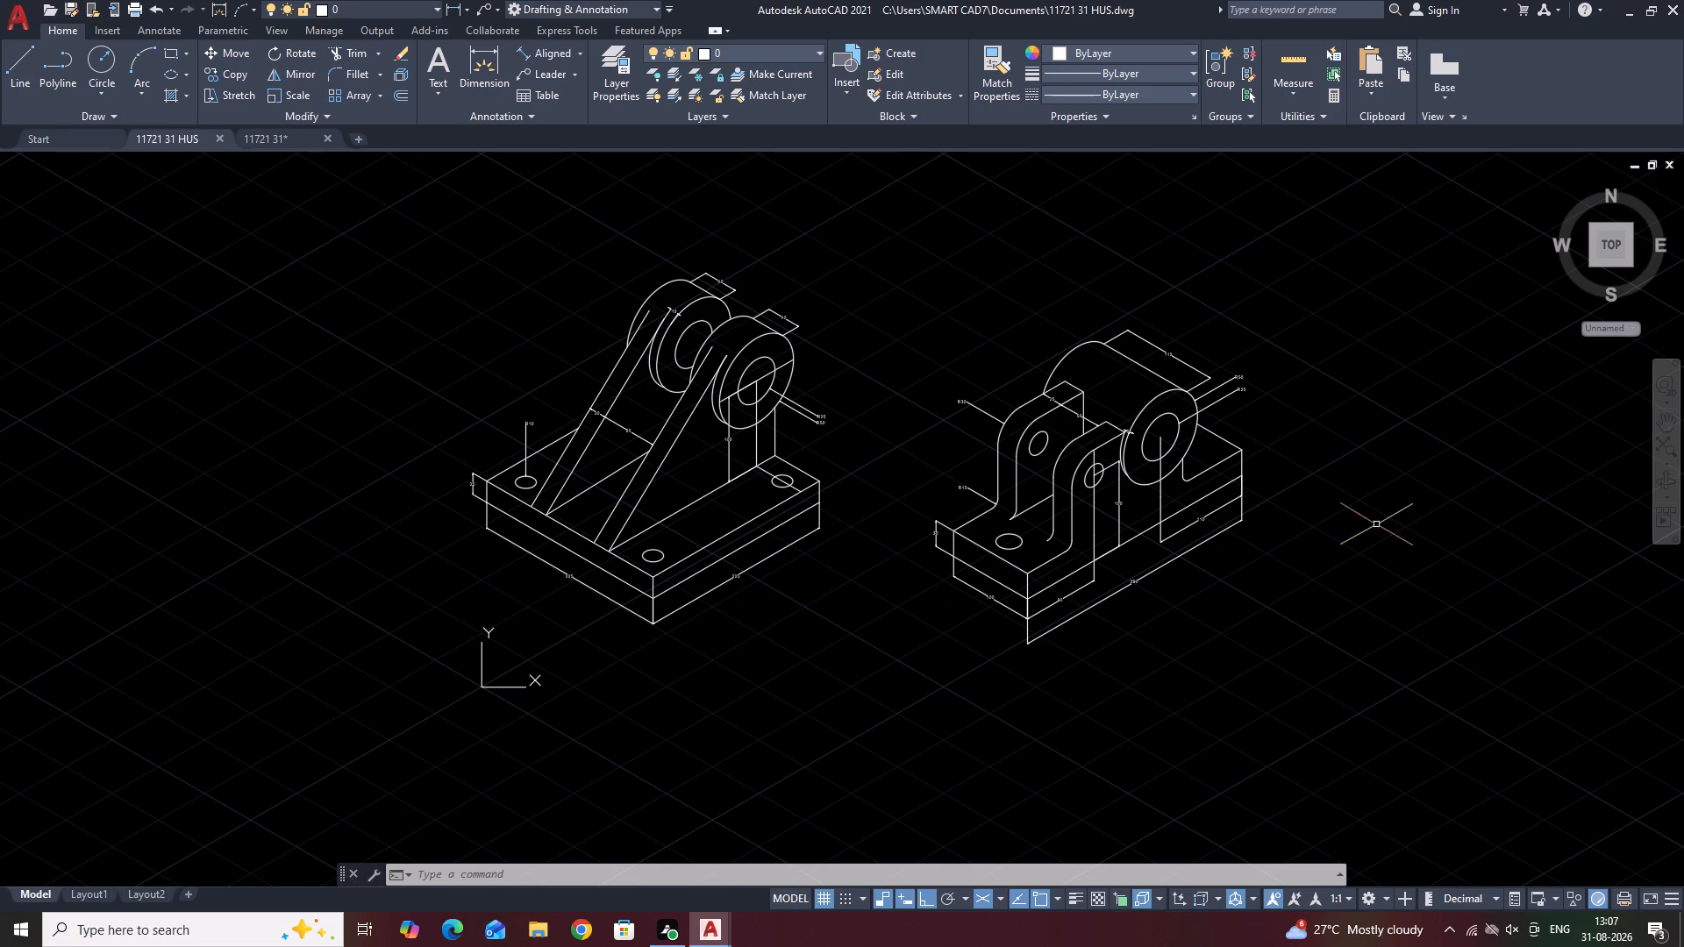
Examine the cylindrical-boss bracket's lugs, boss, holes and dimensions up close for leftover construction lines.
scroll(954, 583, up, 2)
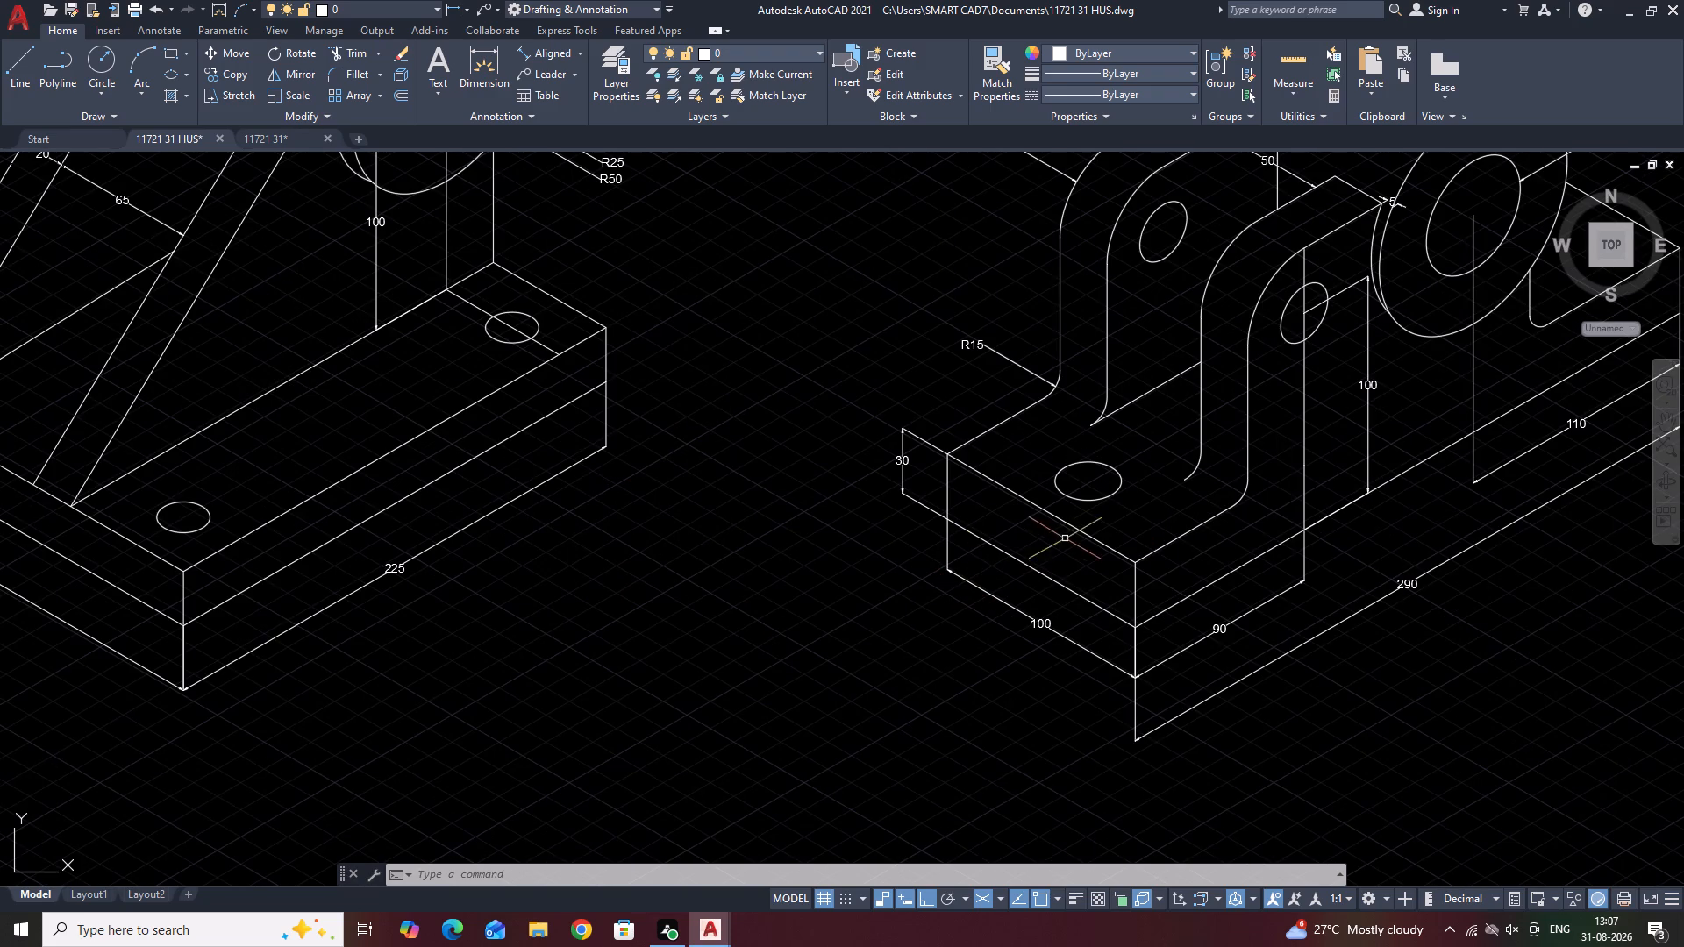
middle_drag(1149, 541, 1010, 682)
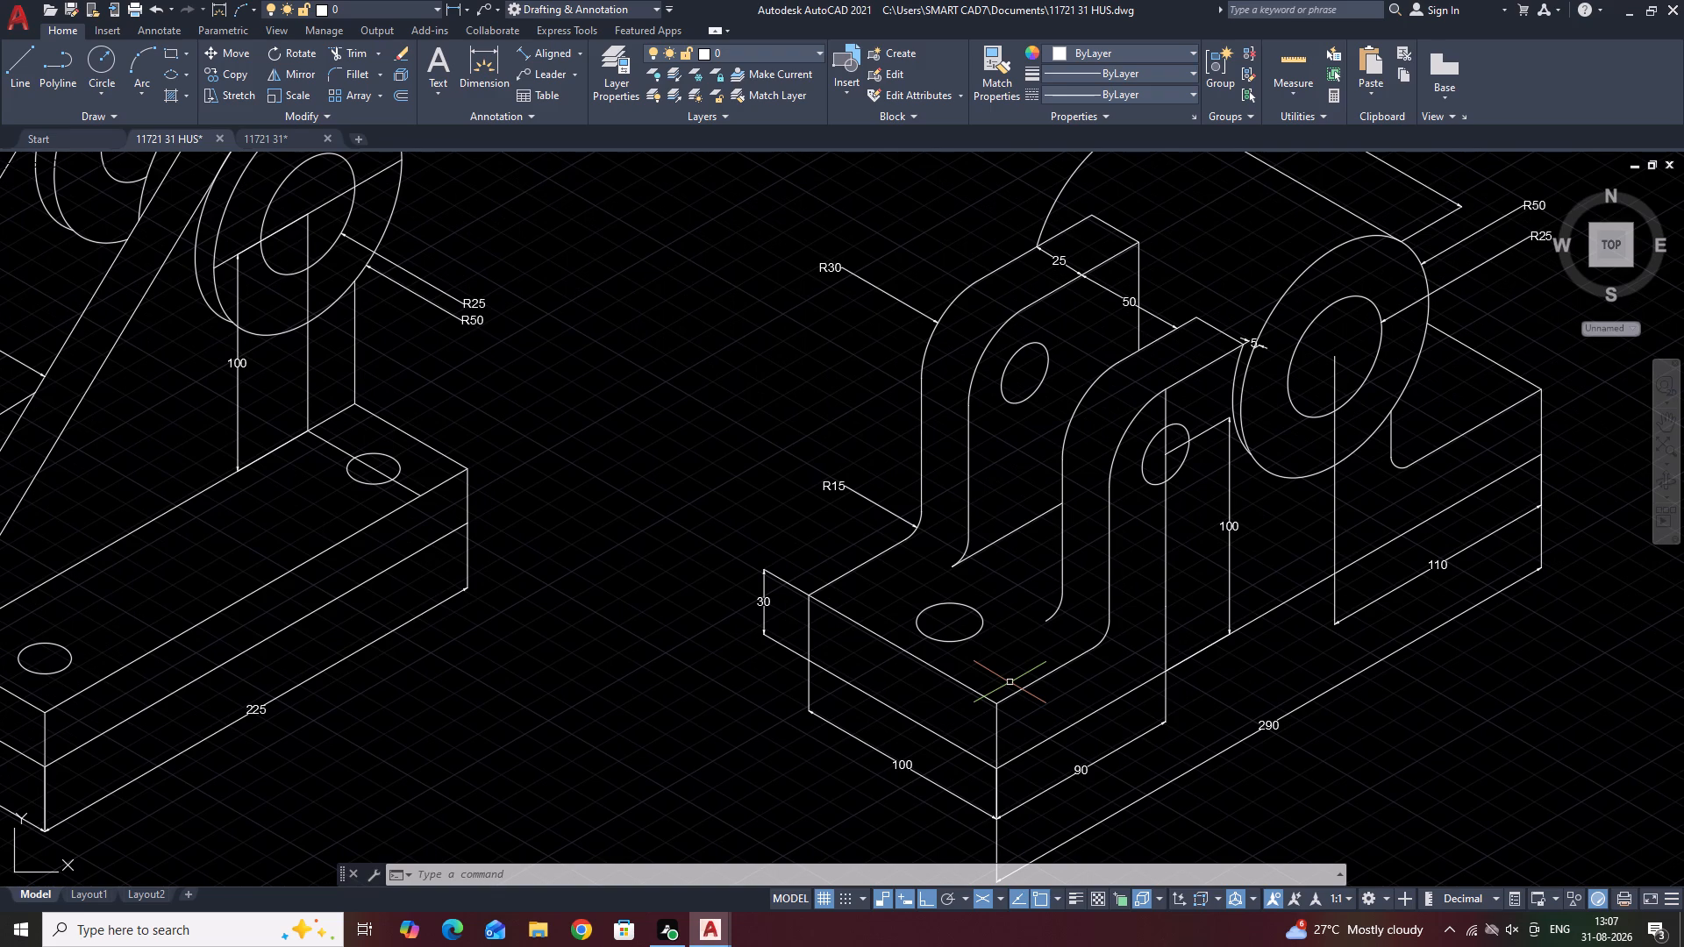
scroll(1010, 682, up, 1)
scroll(1010, 682, down, 1)
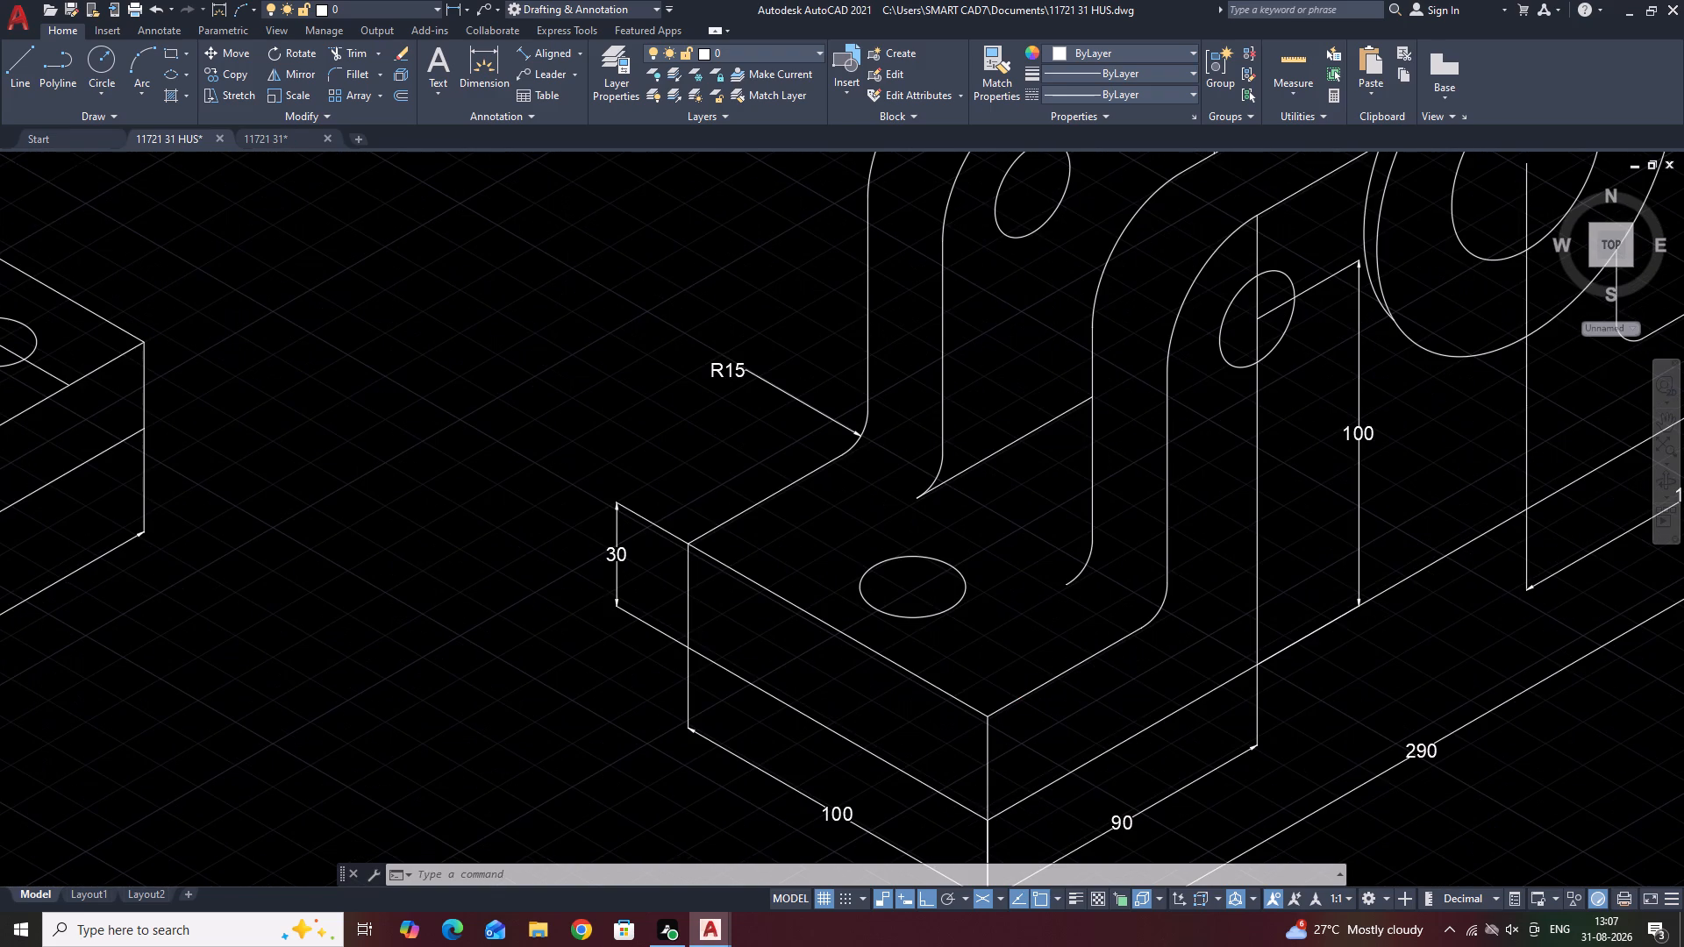
scroll(1010, 682, up, 1)
middle_drag(1021, 643, 849, 773)
scroll(896, 708, down, 1)
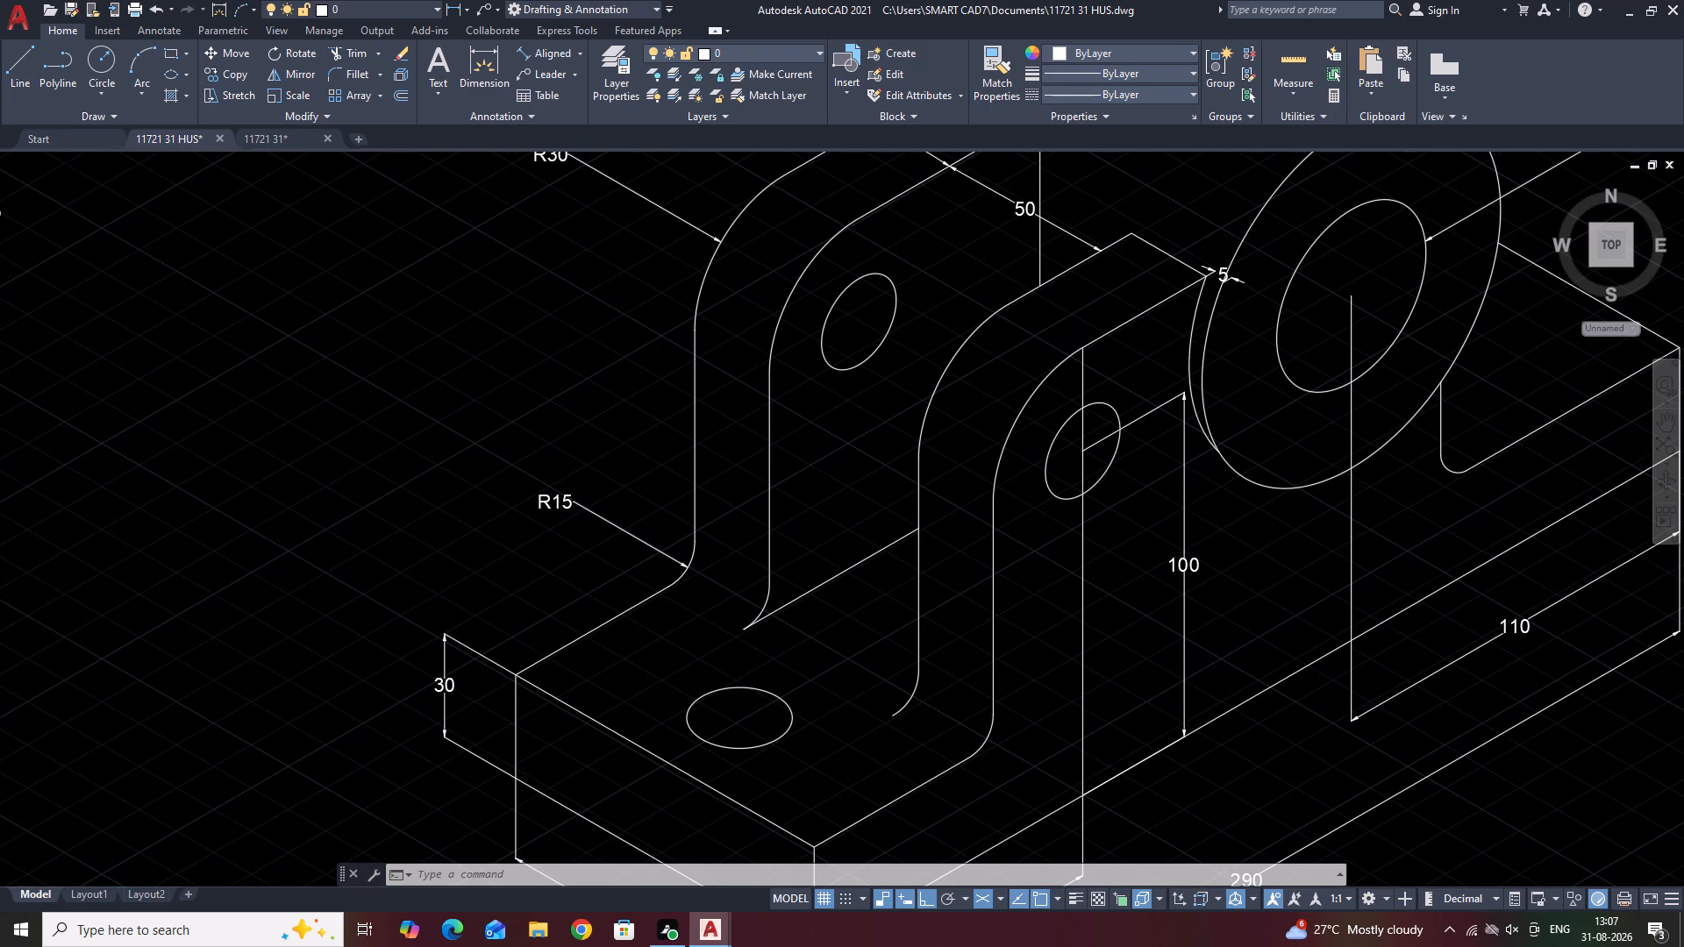
middle_drag(1151, 621, 988, 738)
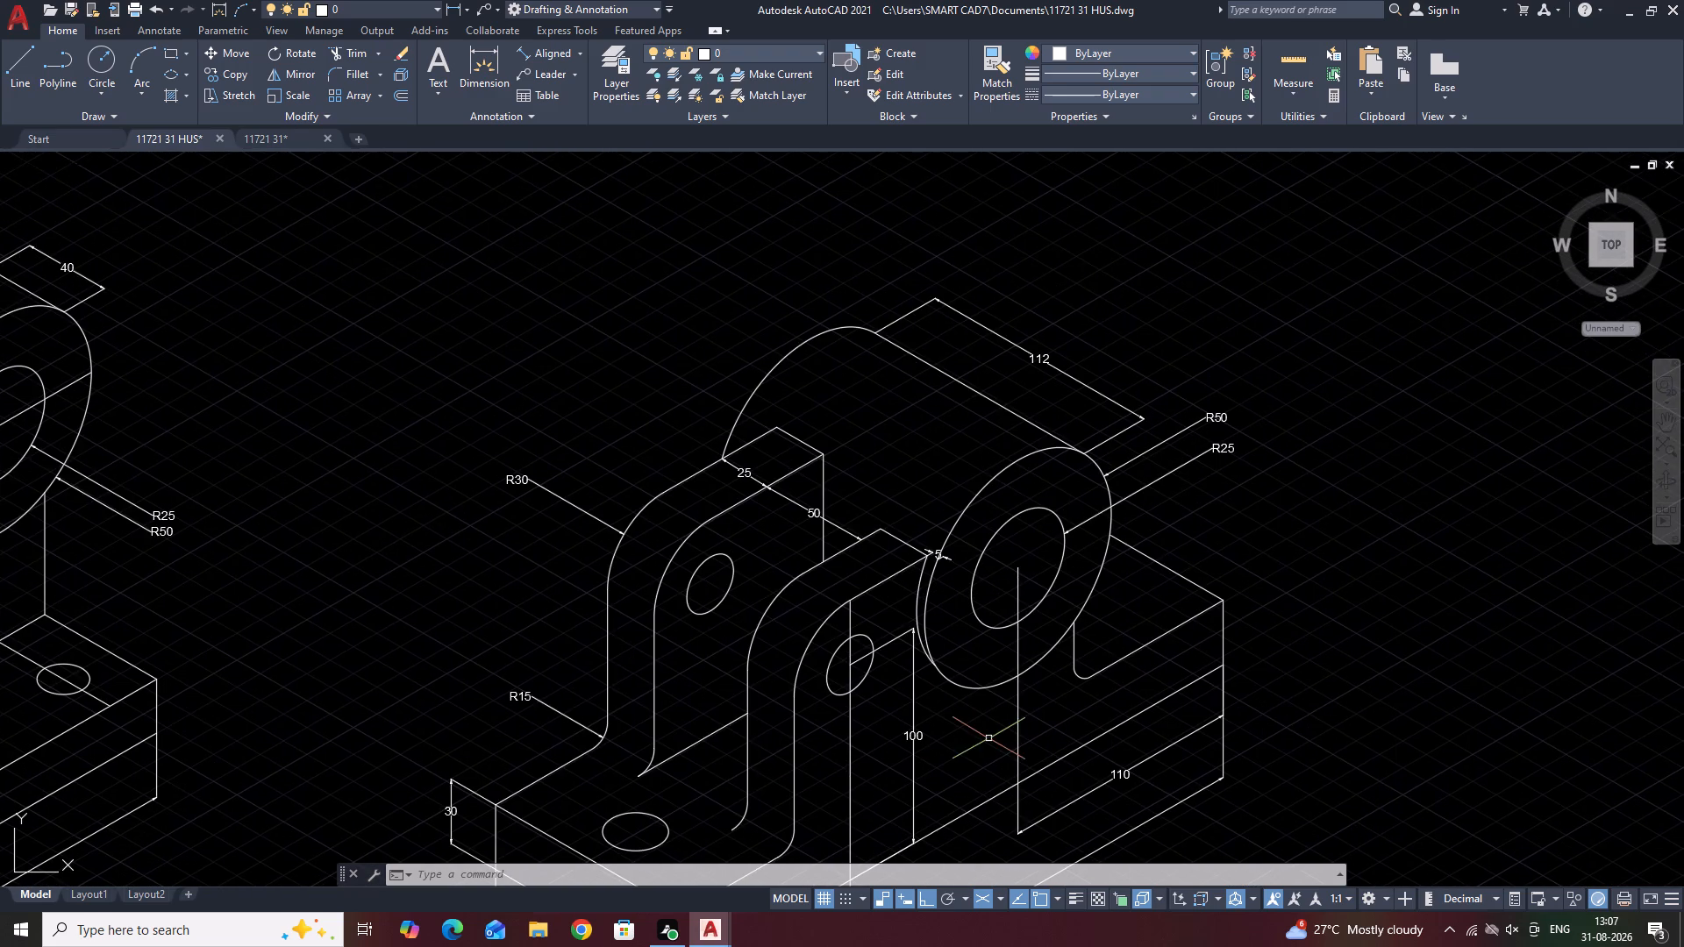
scroll(986, 737, up, 1)
scroll(986, 736, down, 2)
scroll(986, 736, up, 2)
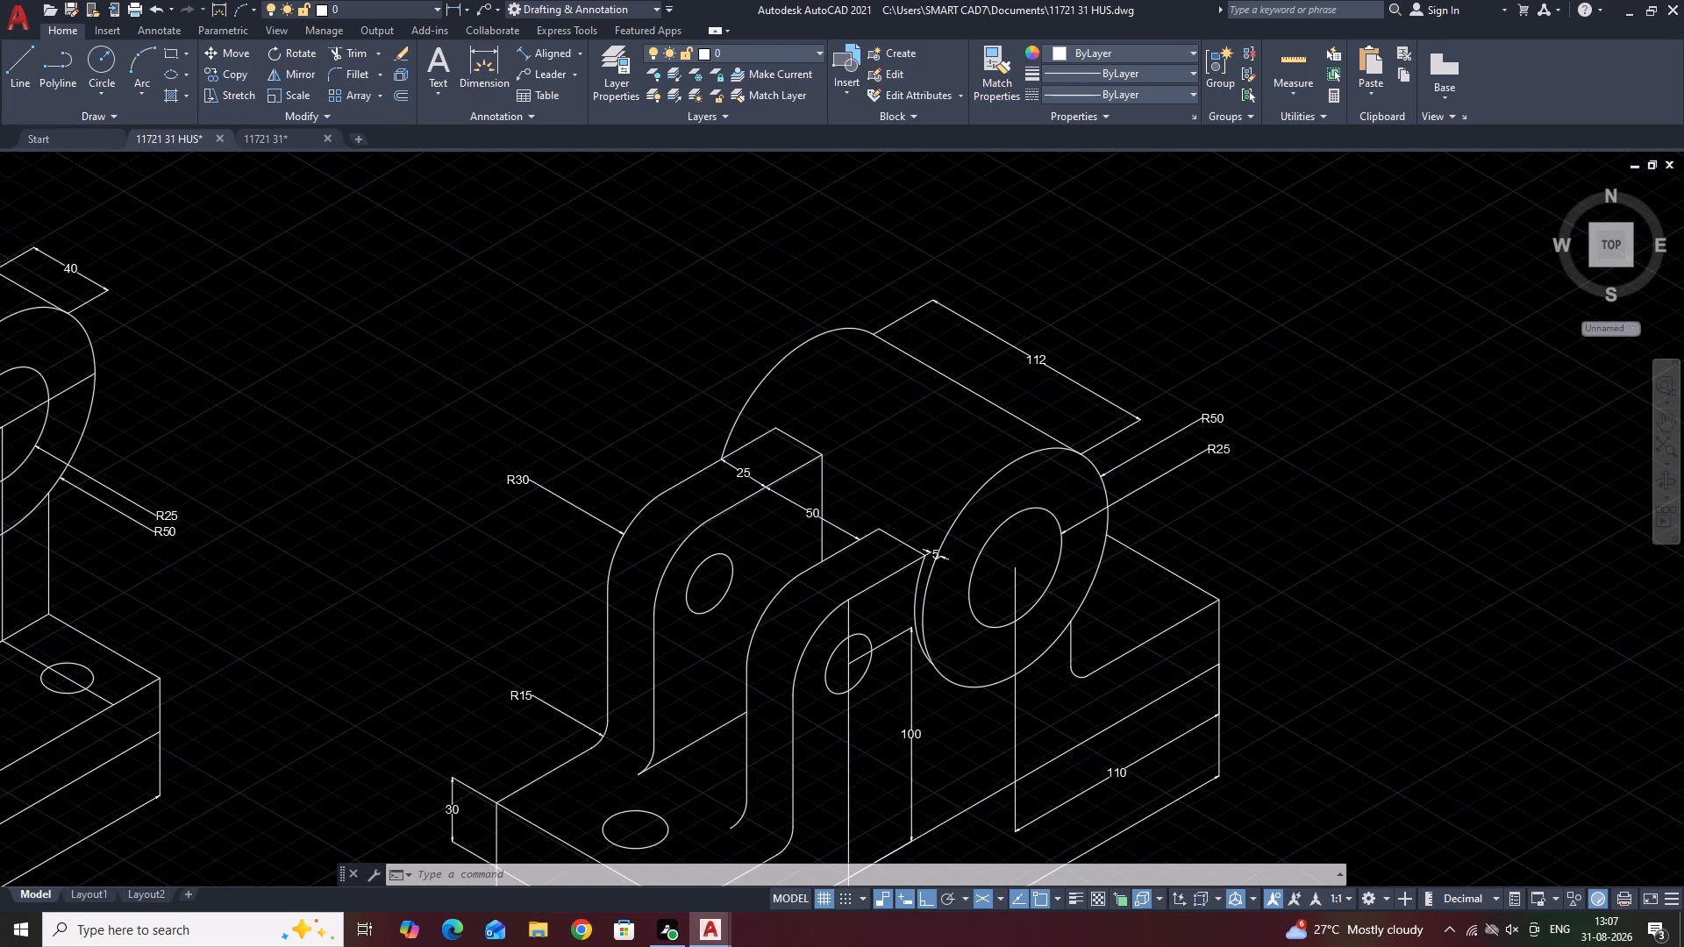
scroll(986, 736, down, 2)
scroll(983, 735, up, 3)
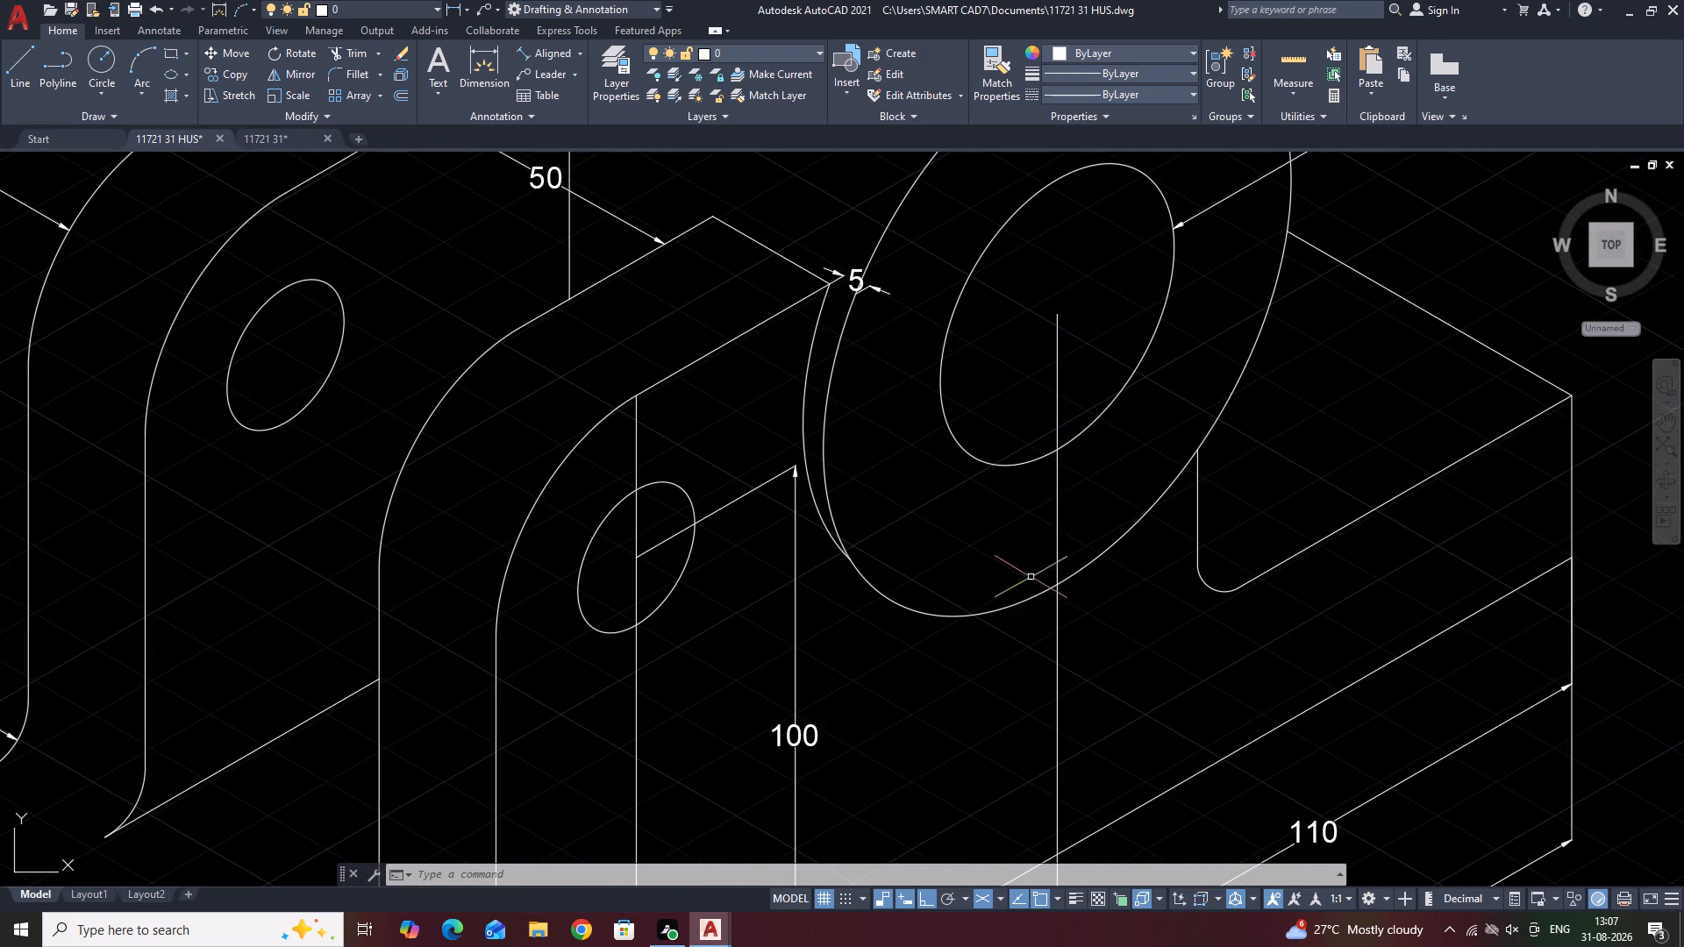
middle_drag(1038, 580, 1167, 767)
scroll(1152, 738, down, 2)
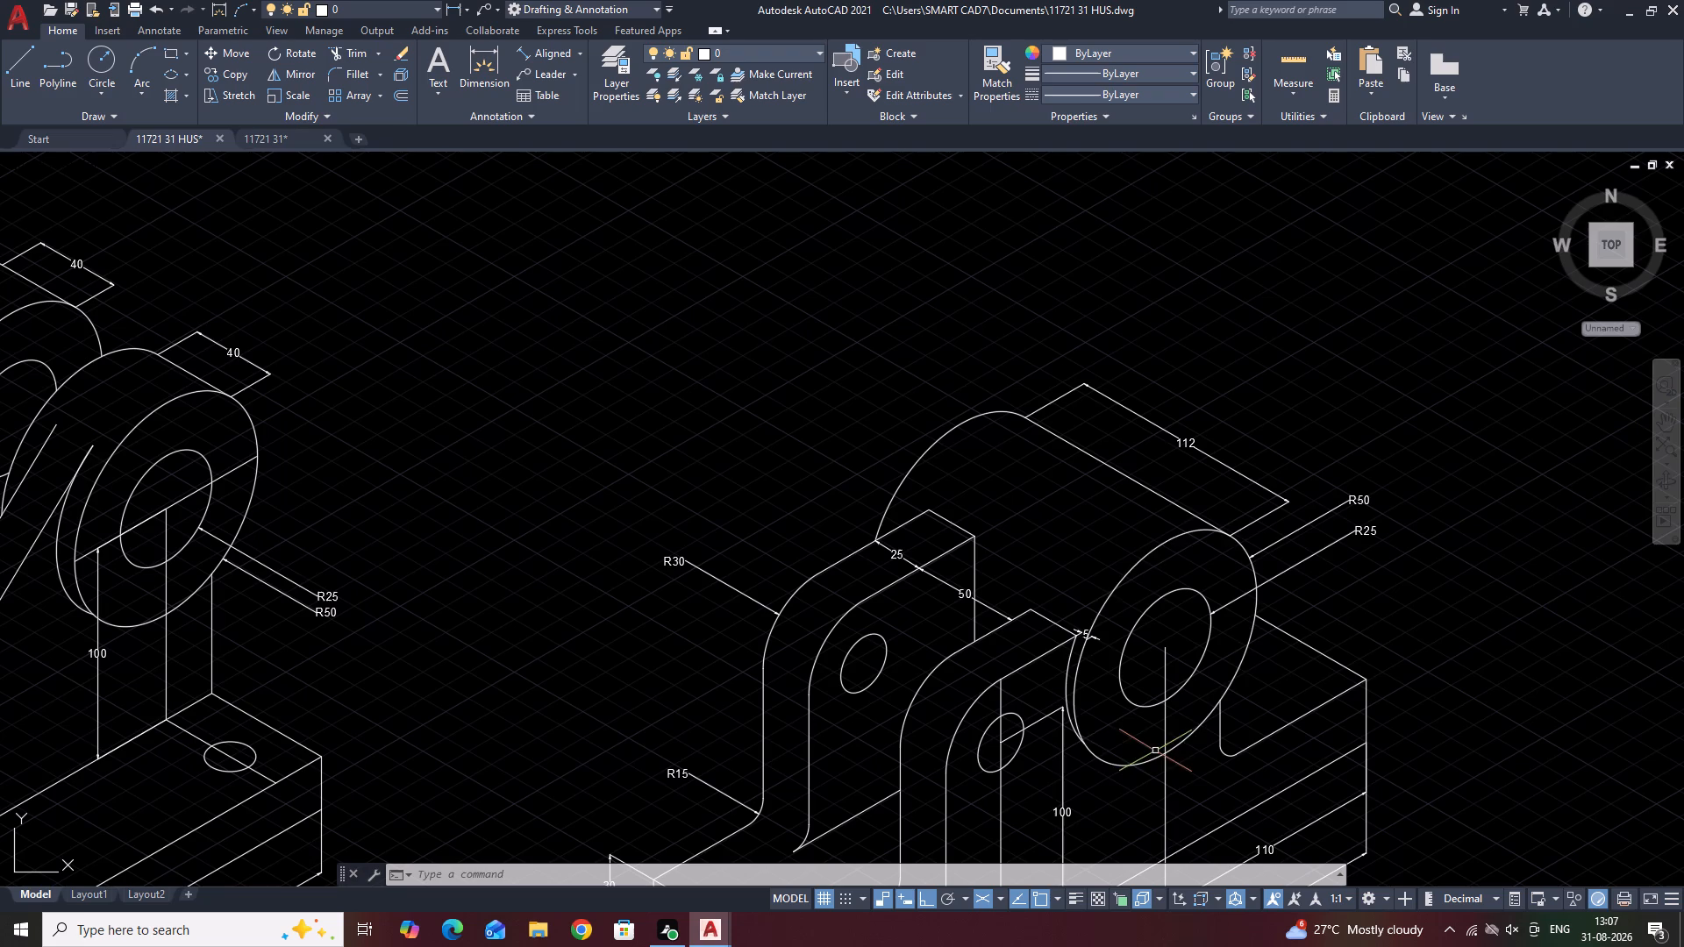
Erase the two collinear vertical construction lines running from the boss hole's centre down to the base edge.
middle_drag(1164, 808, 1160, 636)
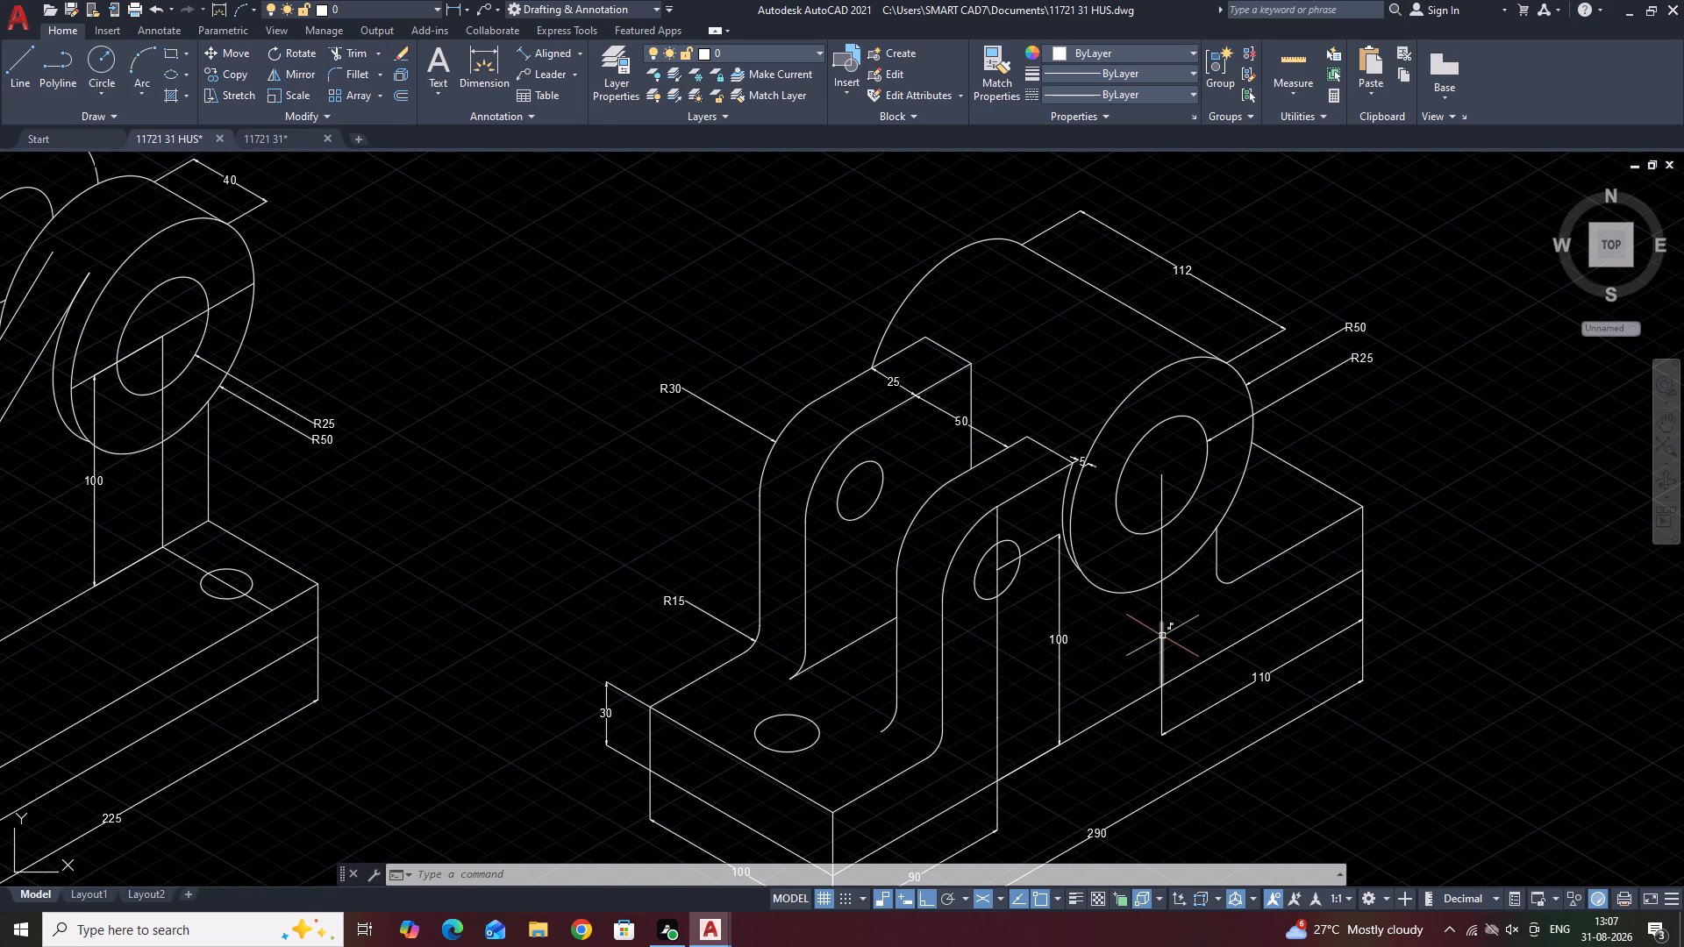
click(1162, 636)
click(1164, 563)
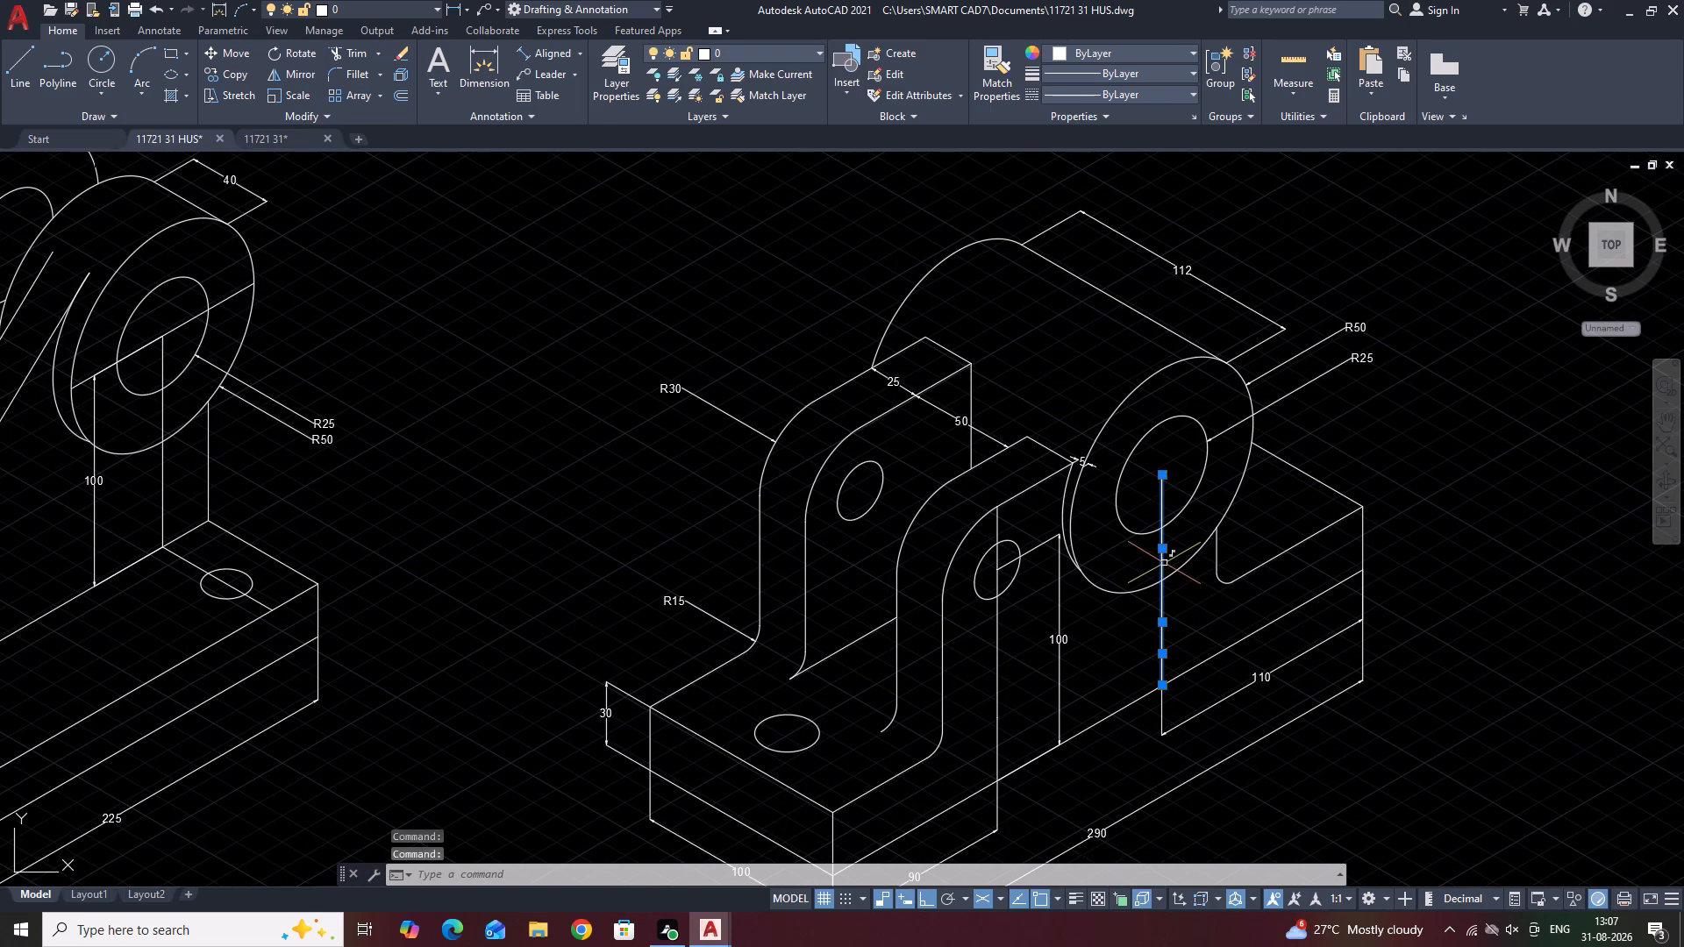
right_click(1162, 563)
click(1211, 272)
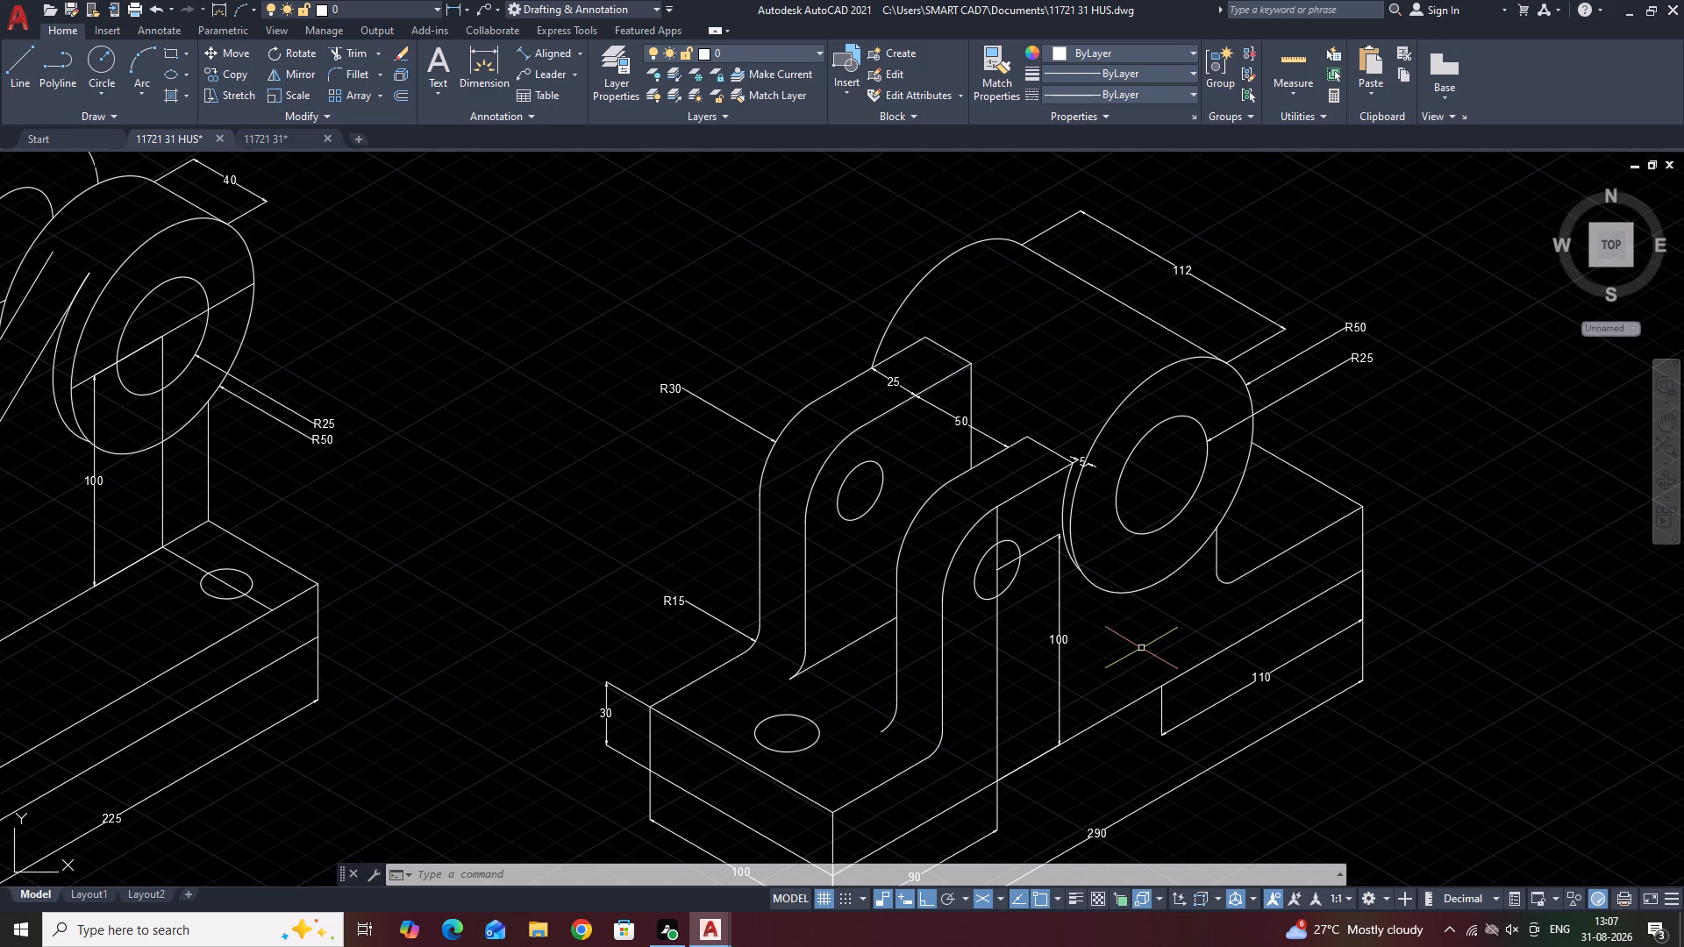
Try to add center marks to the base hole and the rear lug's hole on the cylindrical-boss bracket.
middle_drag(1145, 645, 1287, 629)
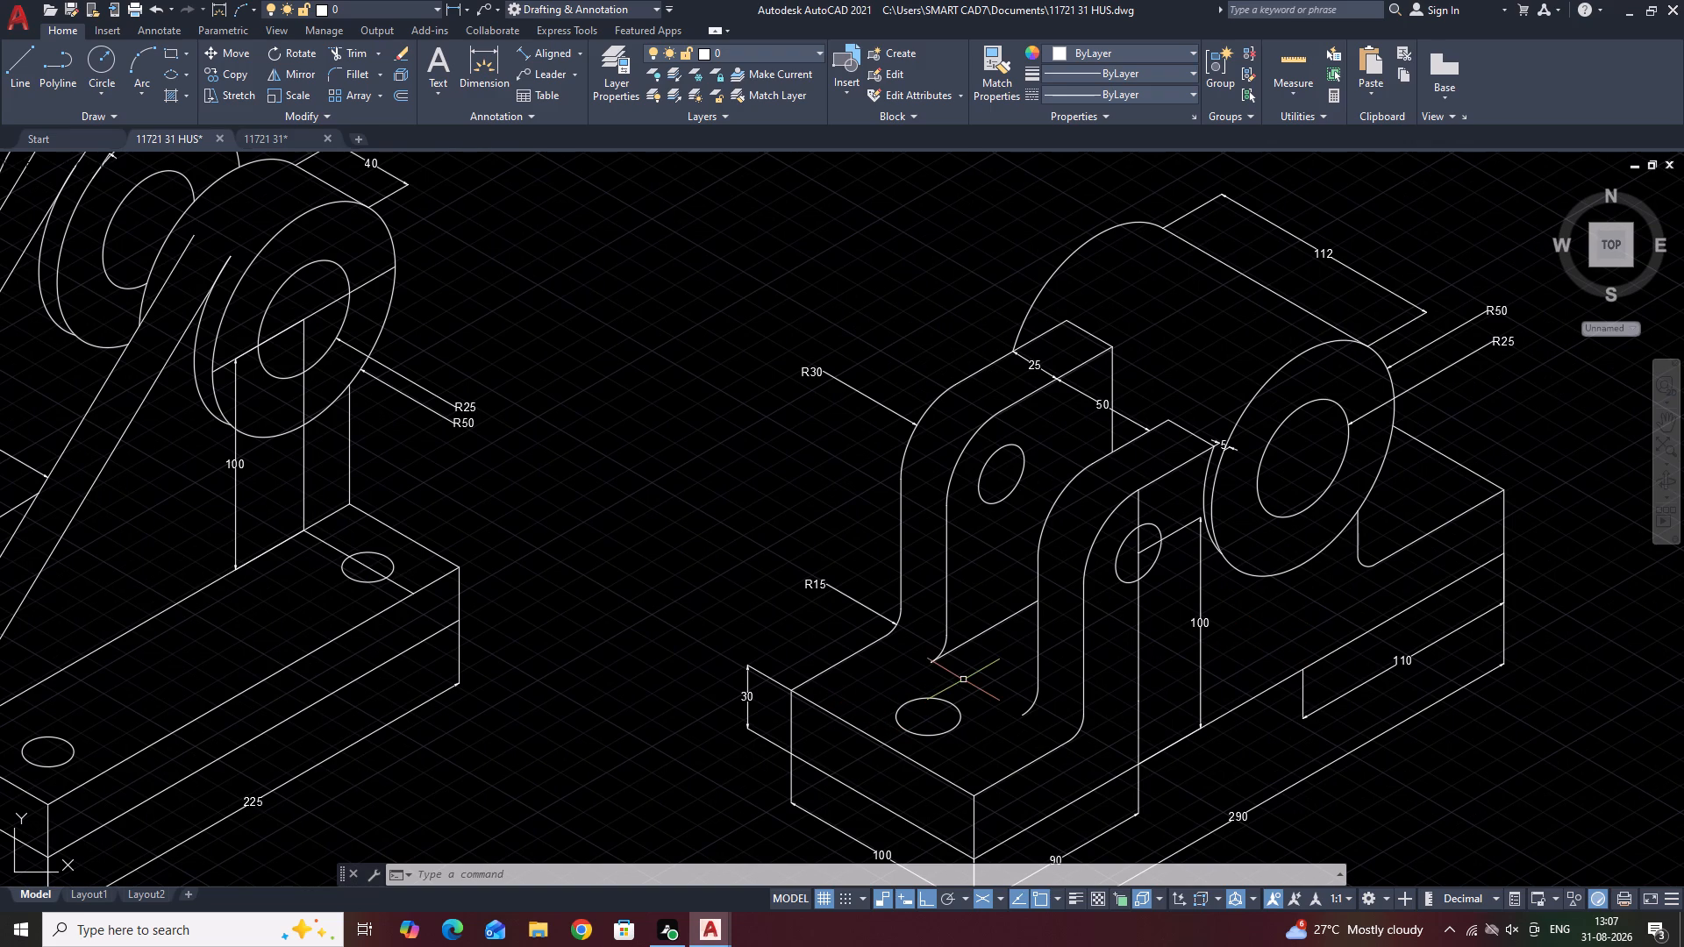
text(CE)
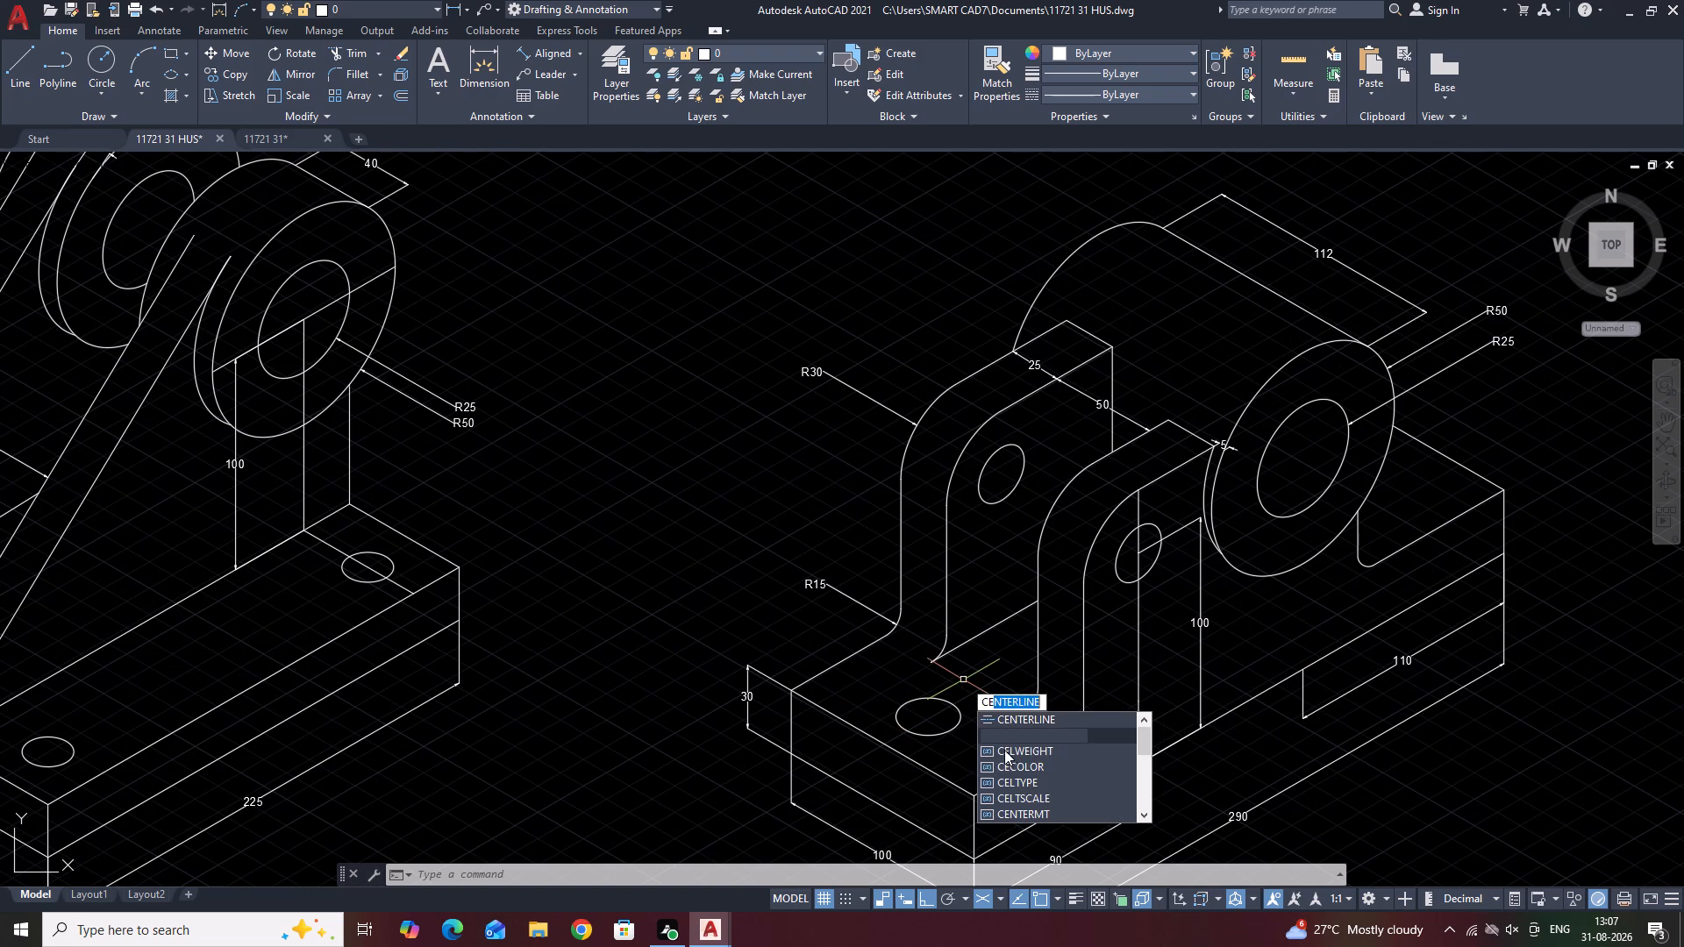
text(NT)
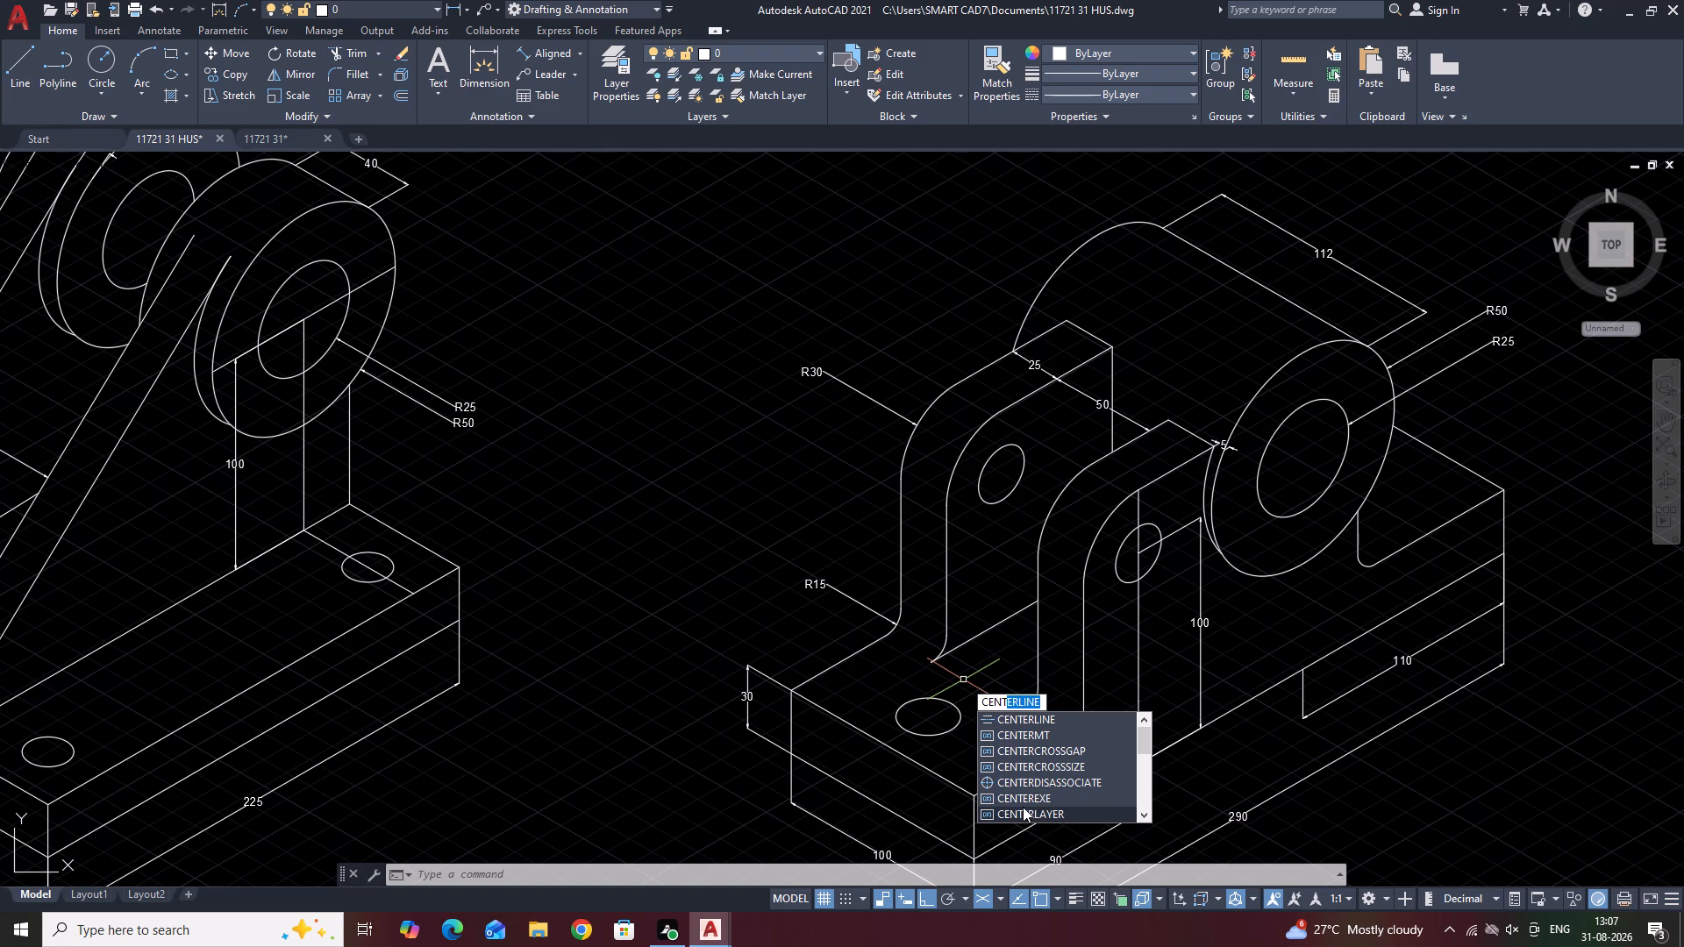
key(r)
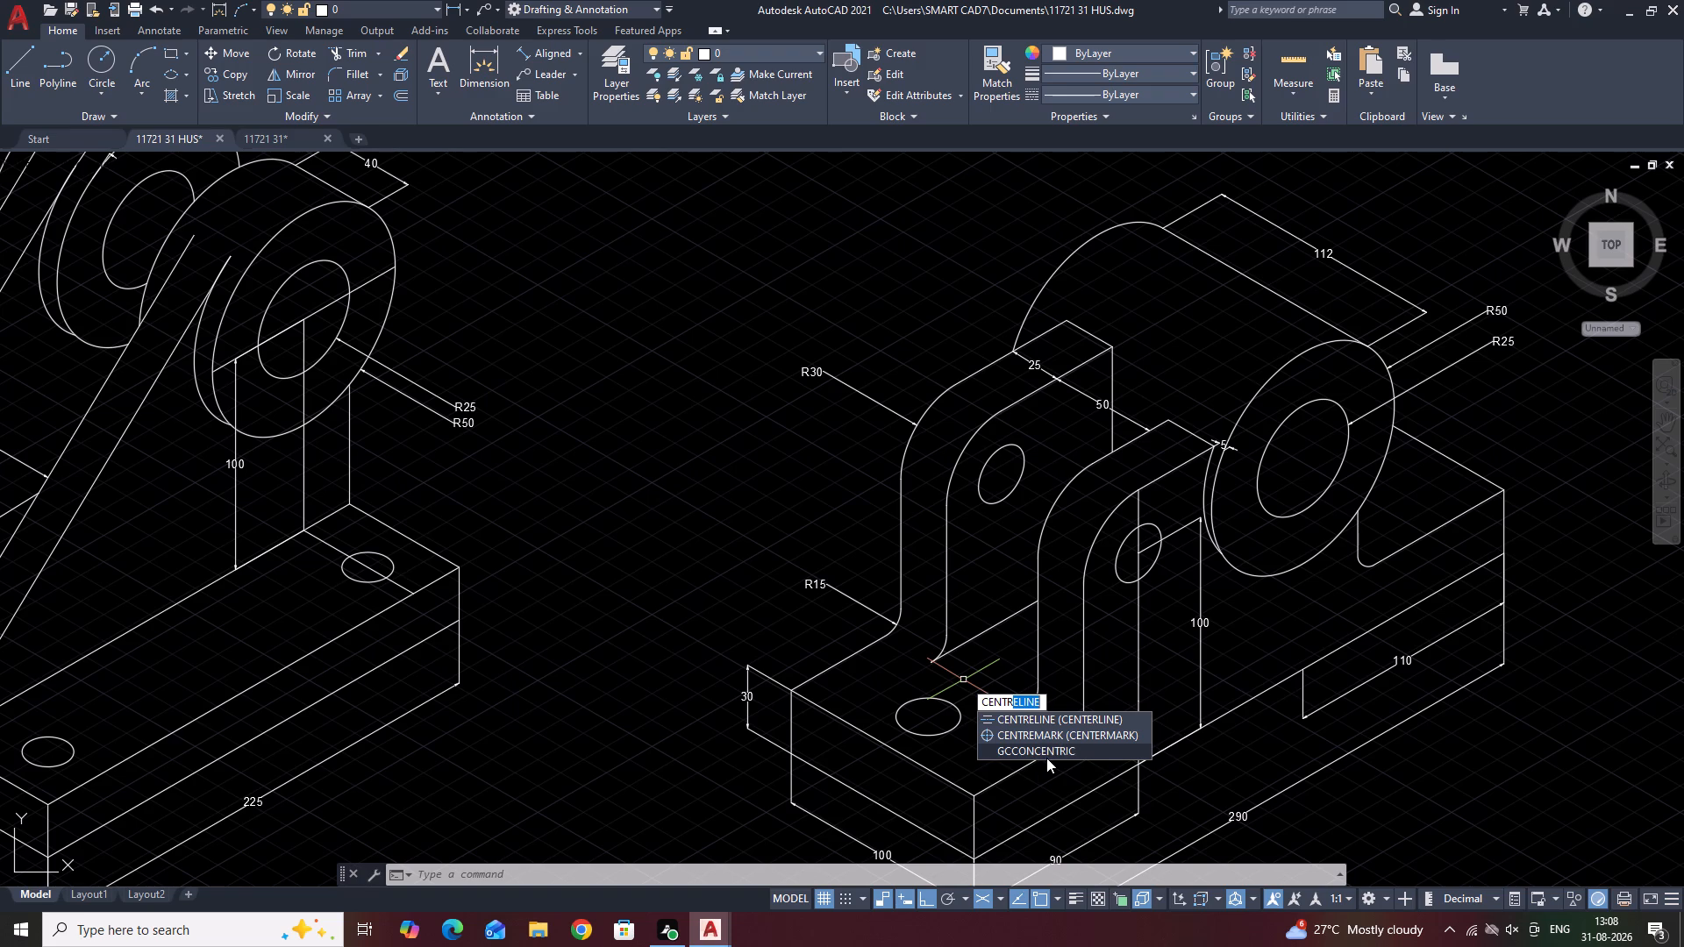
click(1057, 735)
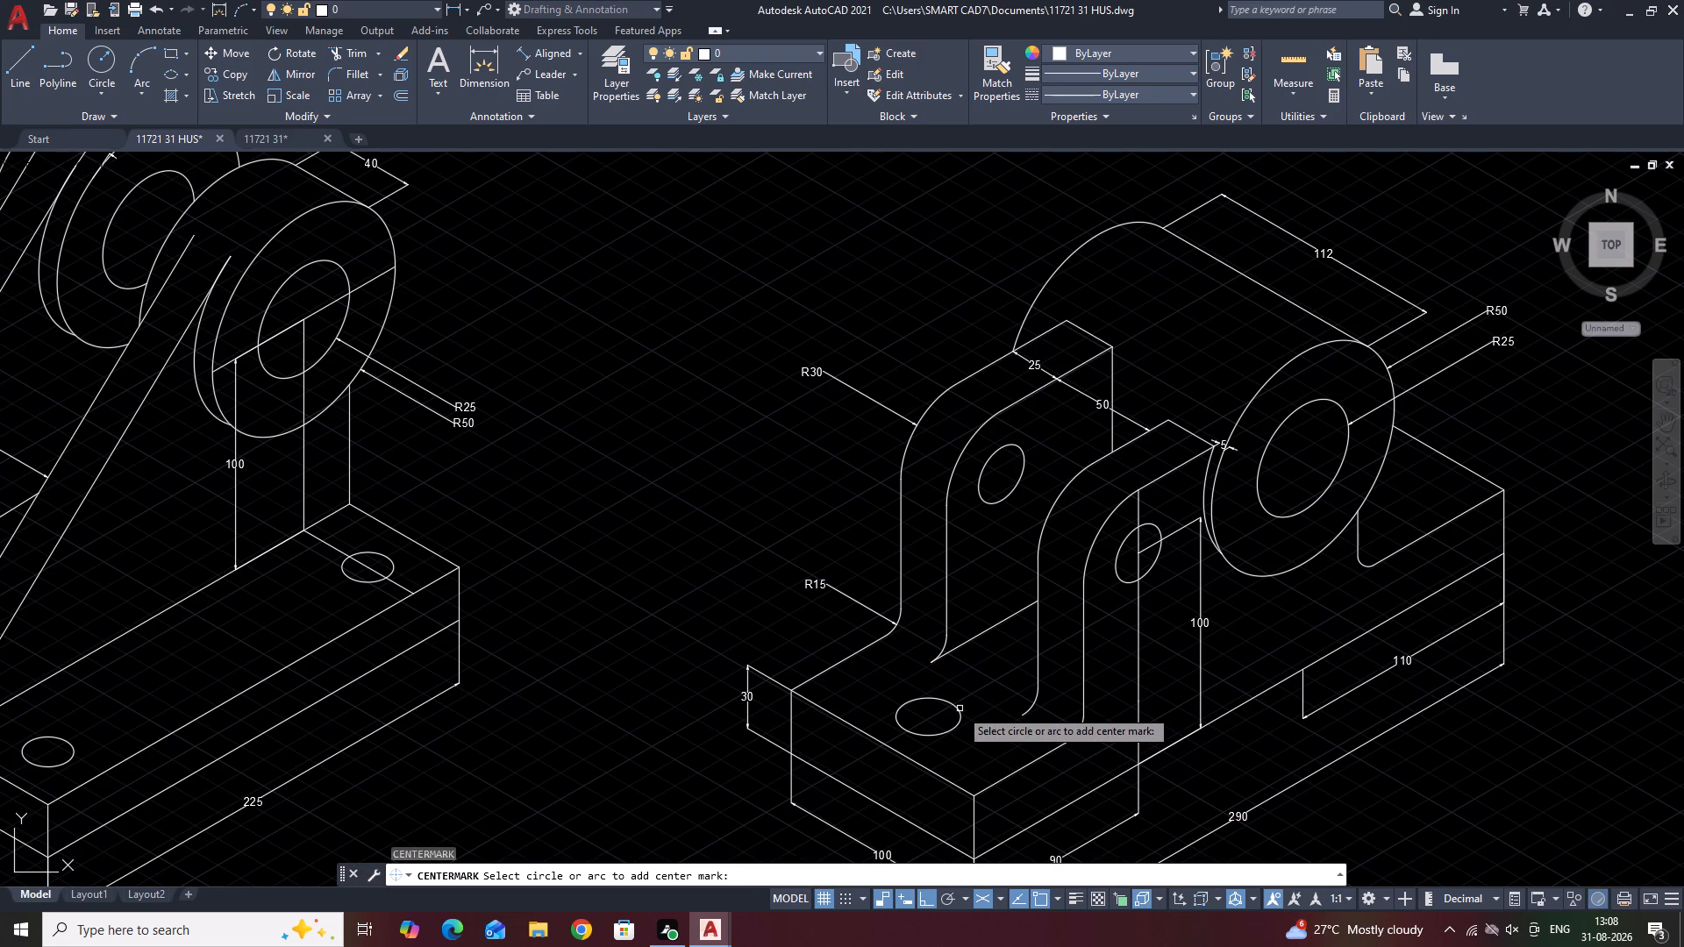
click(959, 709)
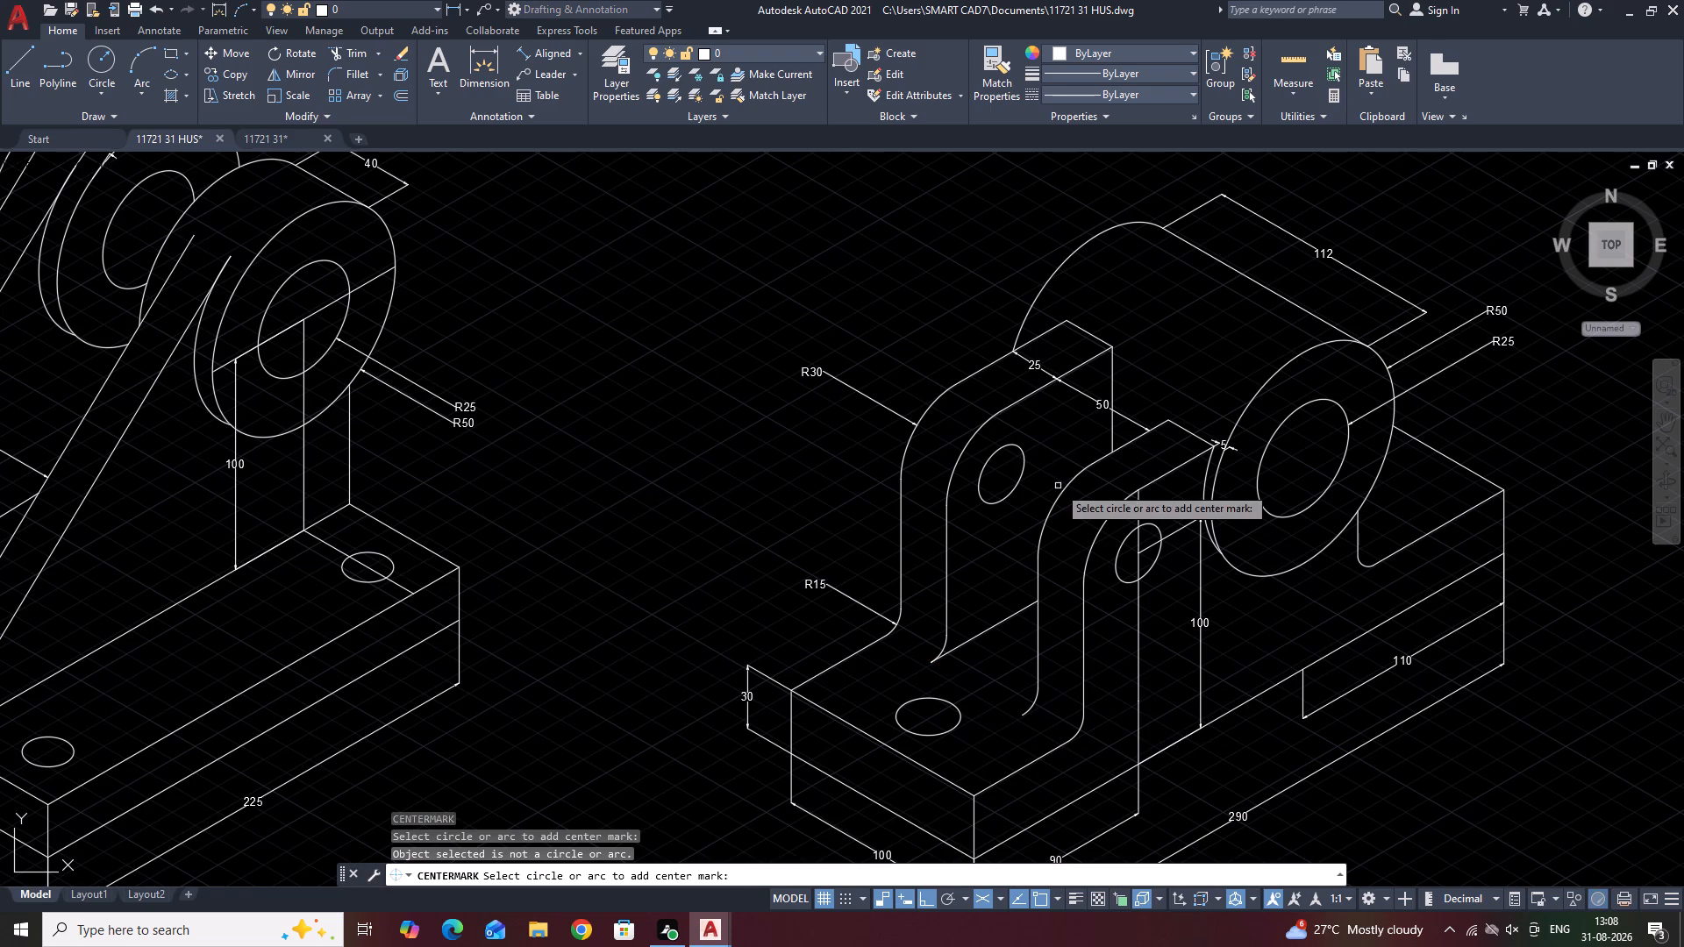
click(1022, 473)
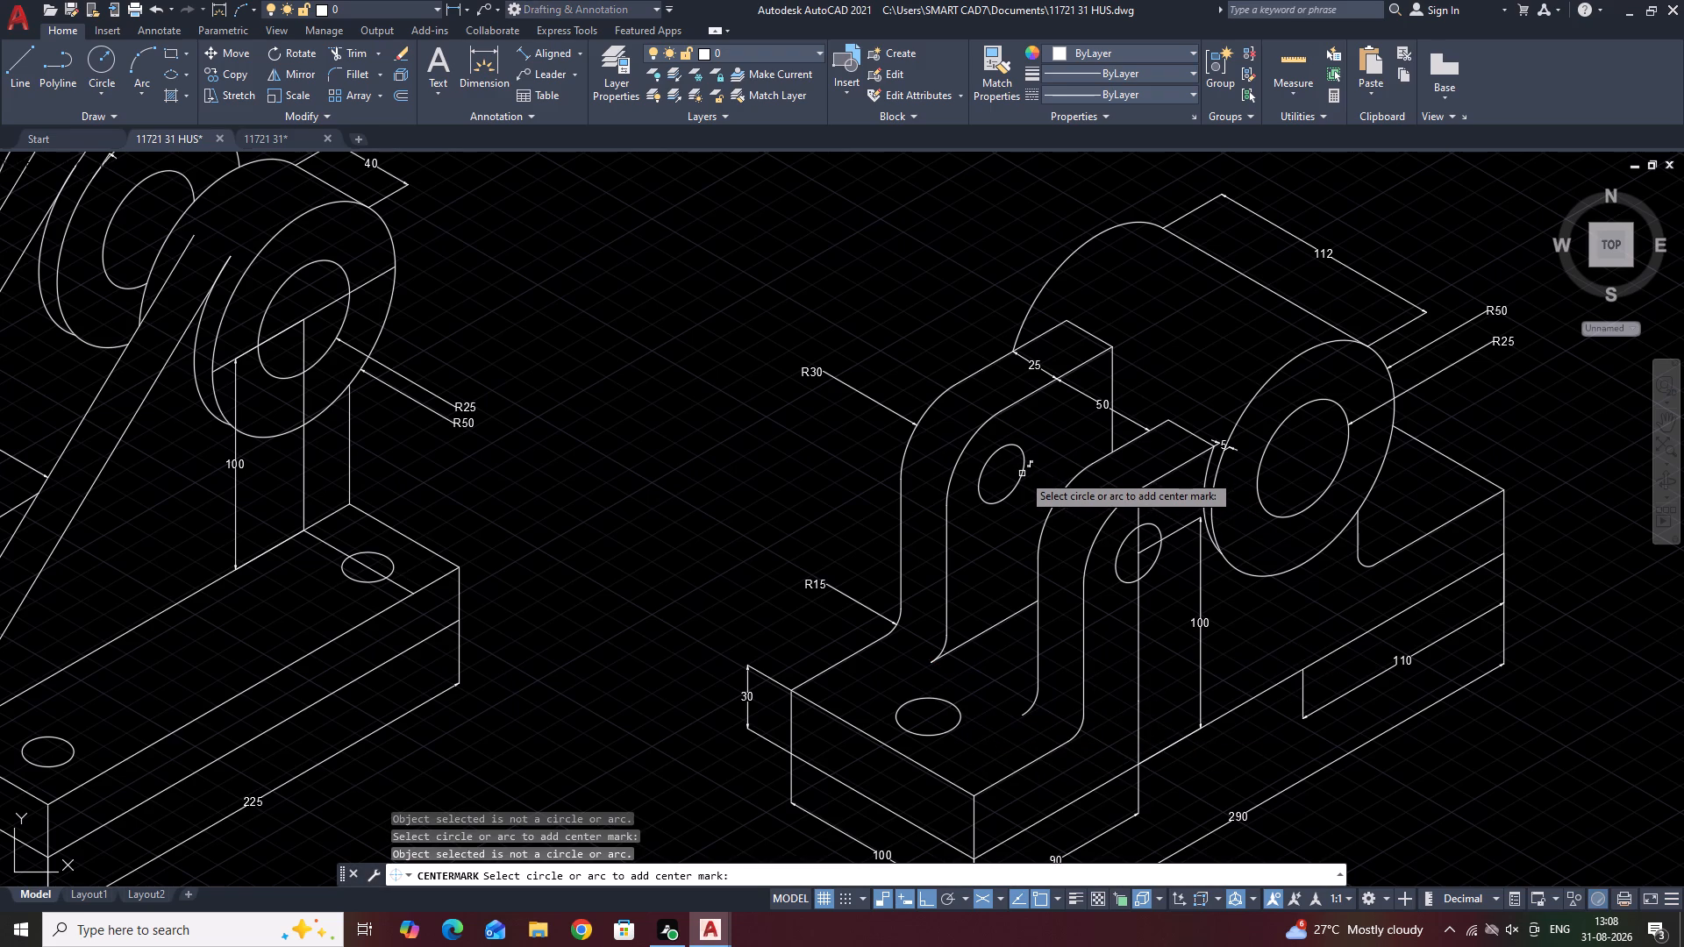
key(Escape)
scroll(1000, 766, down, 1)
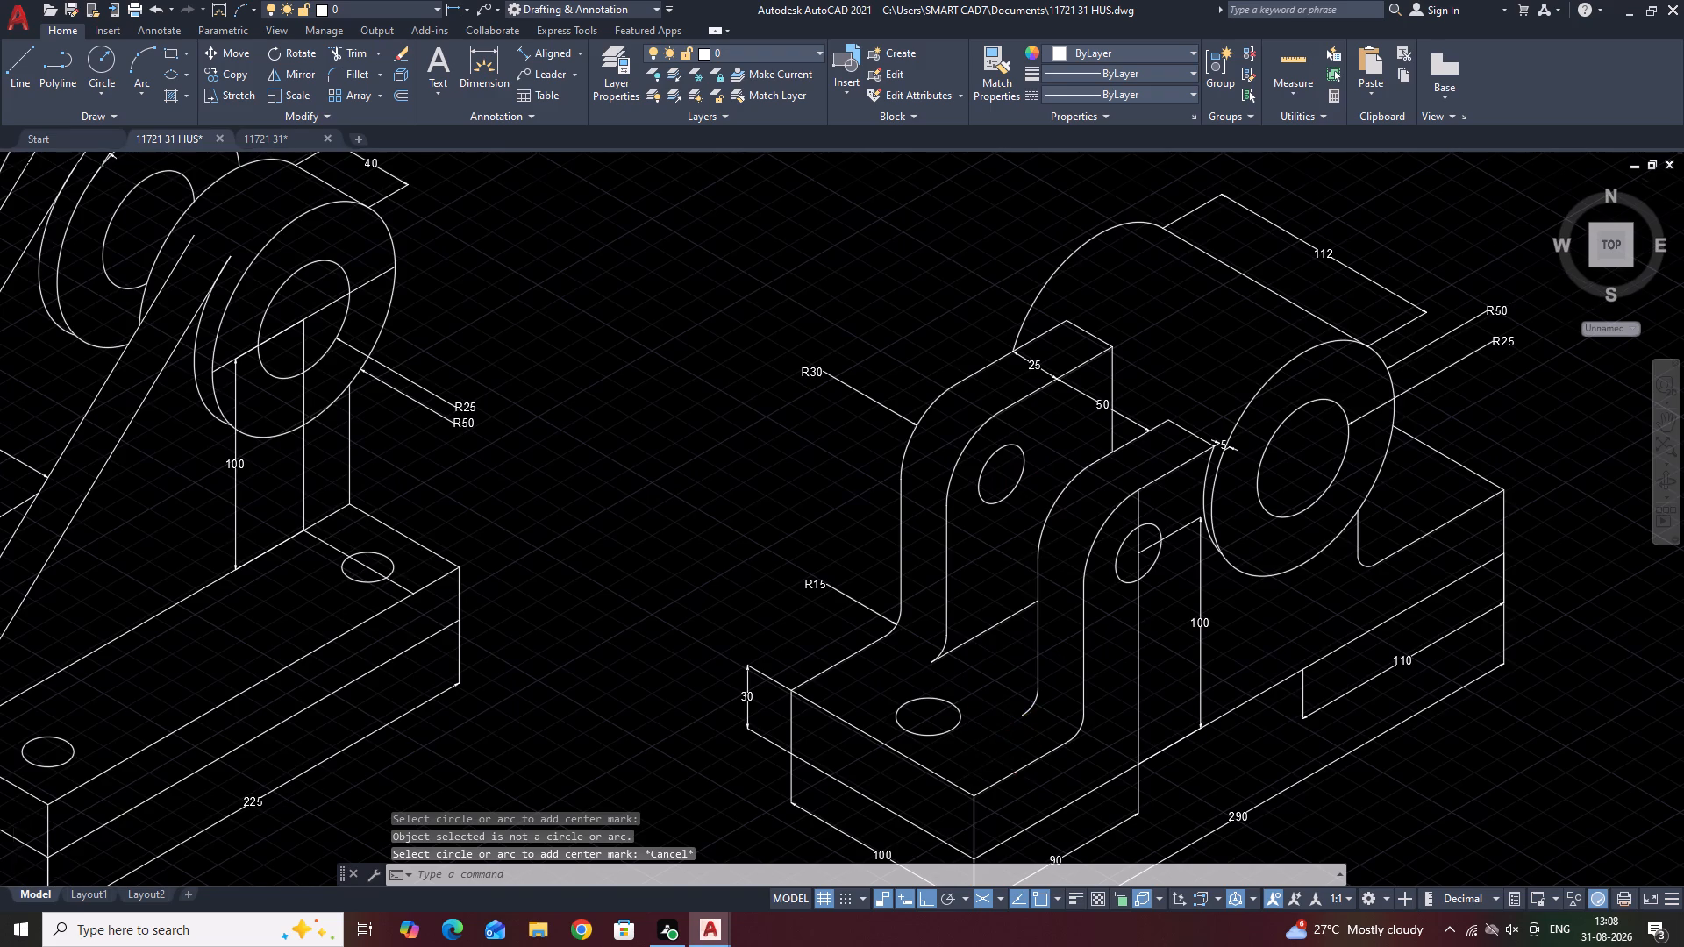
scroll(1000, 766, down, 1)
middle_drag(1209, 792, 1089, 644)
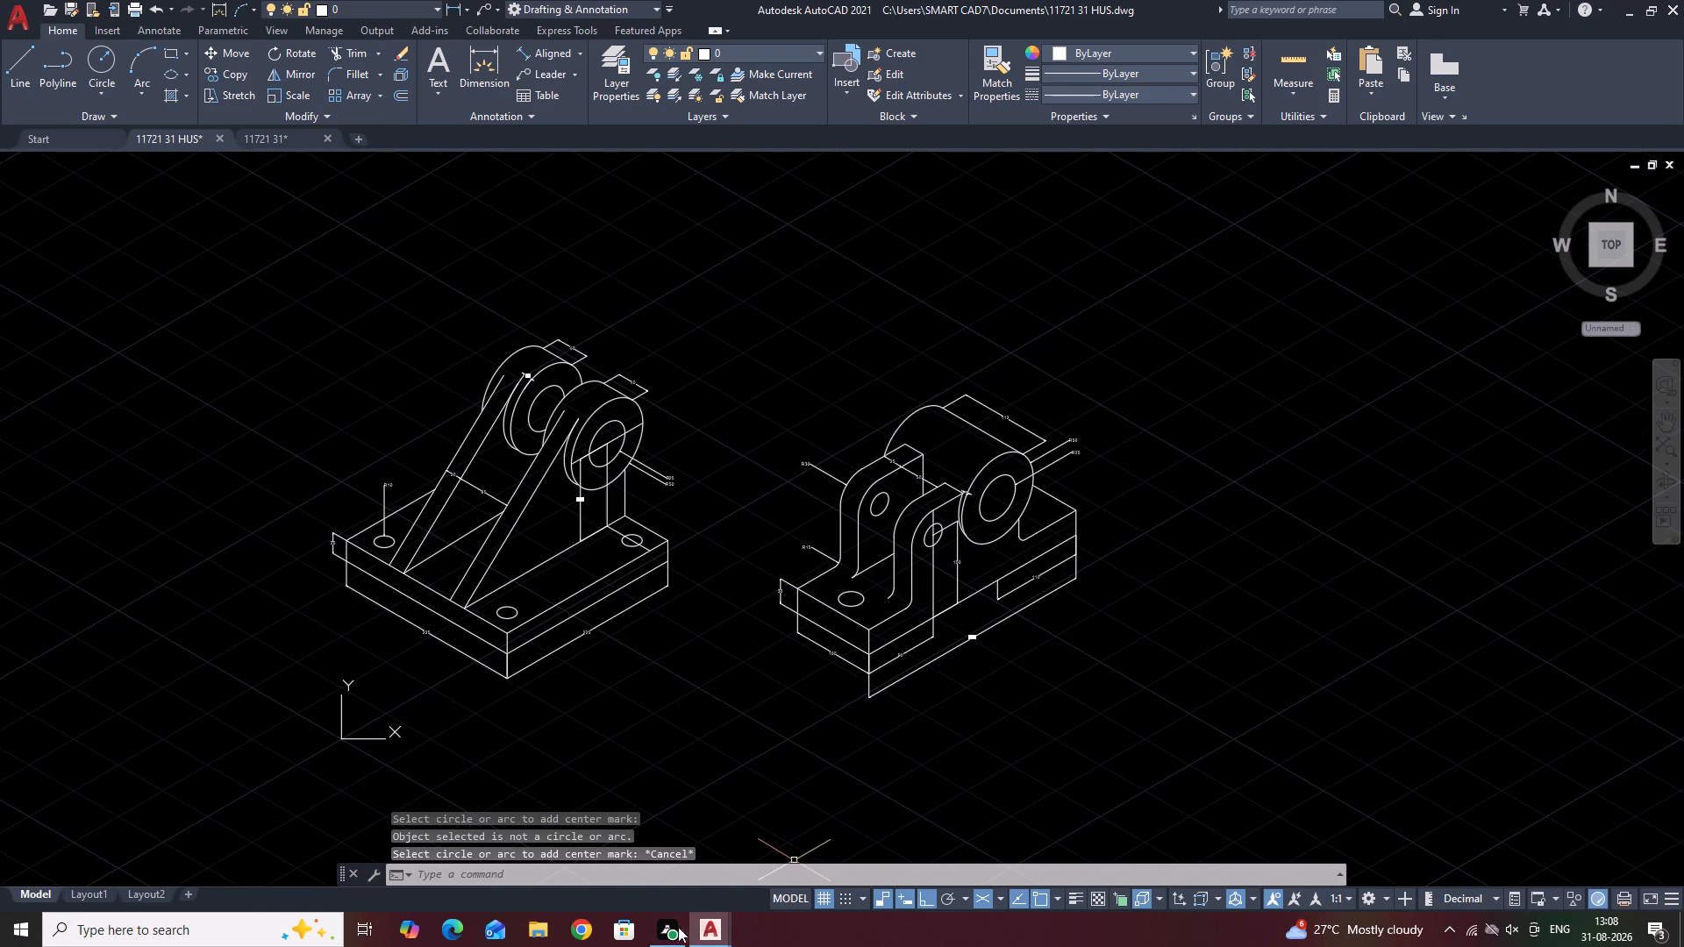
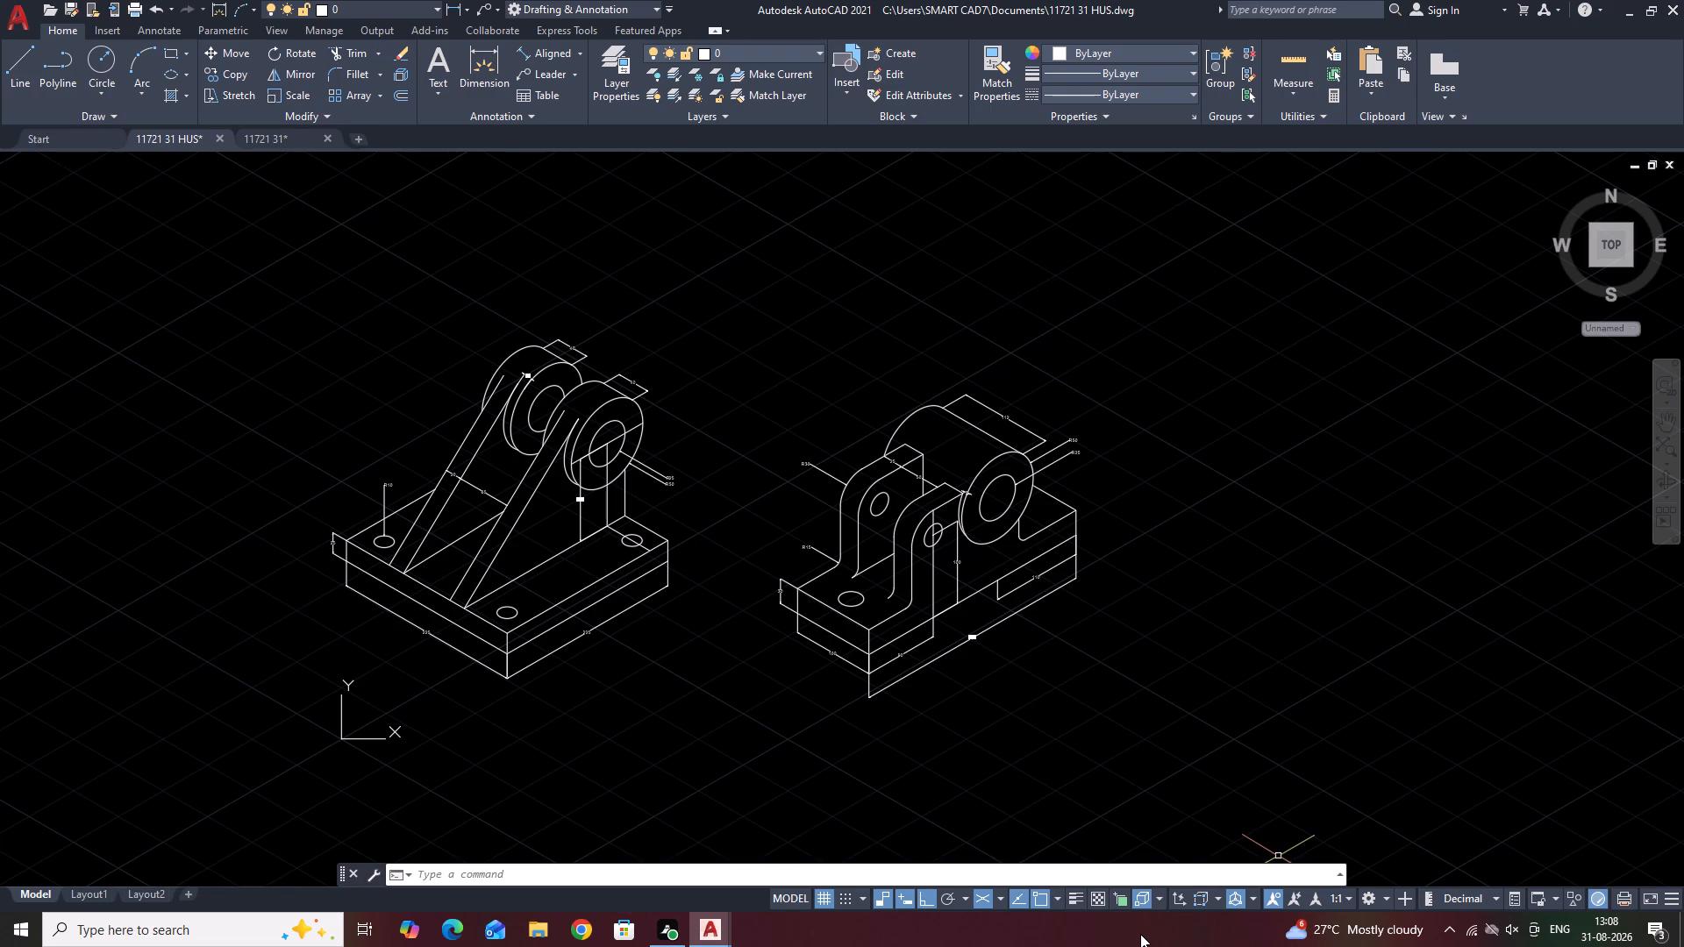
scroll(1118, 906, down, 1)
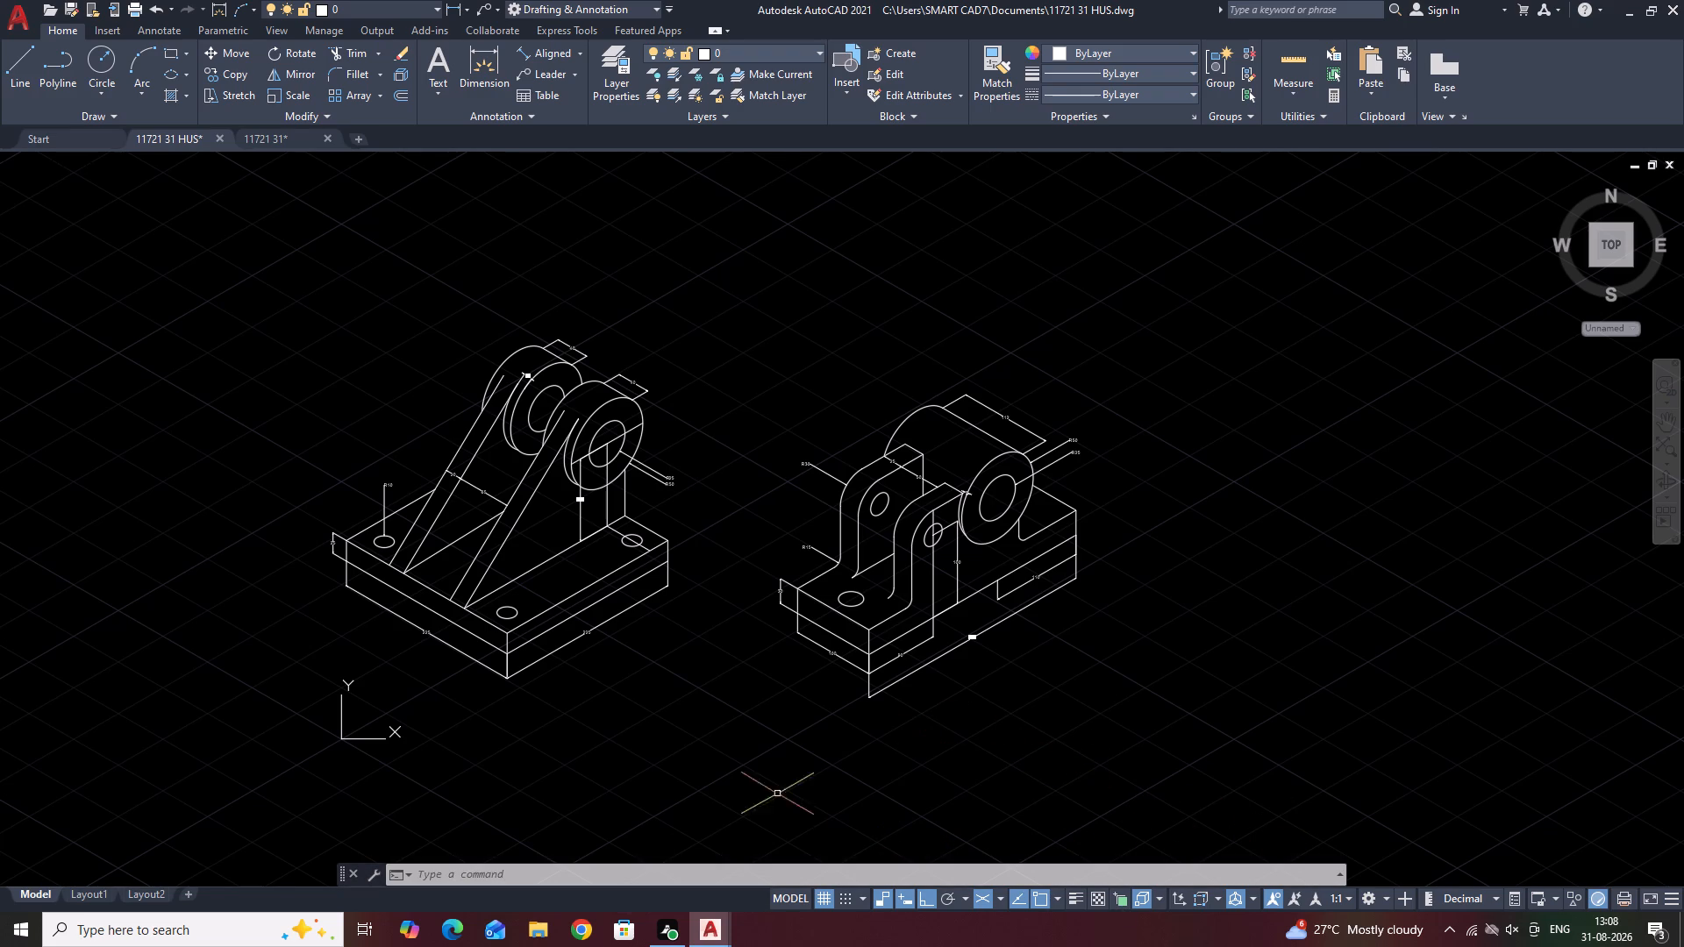
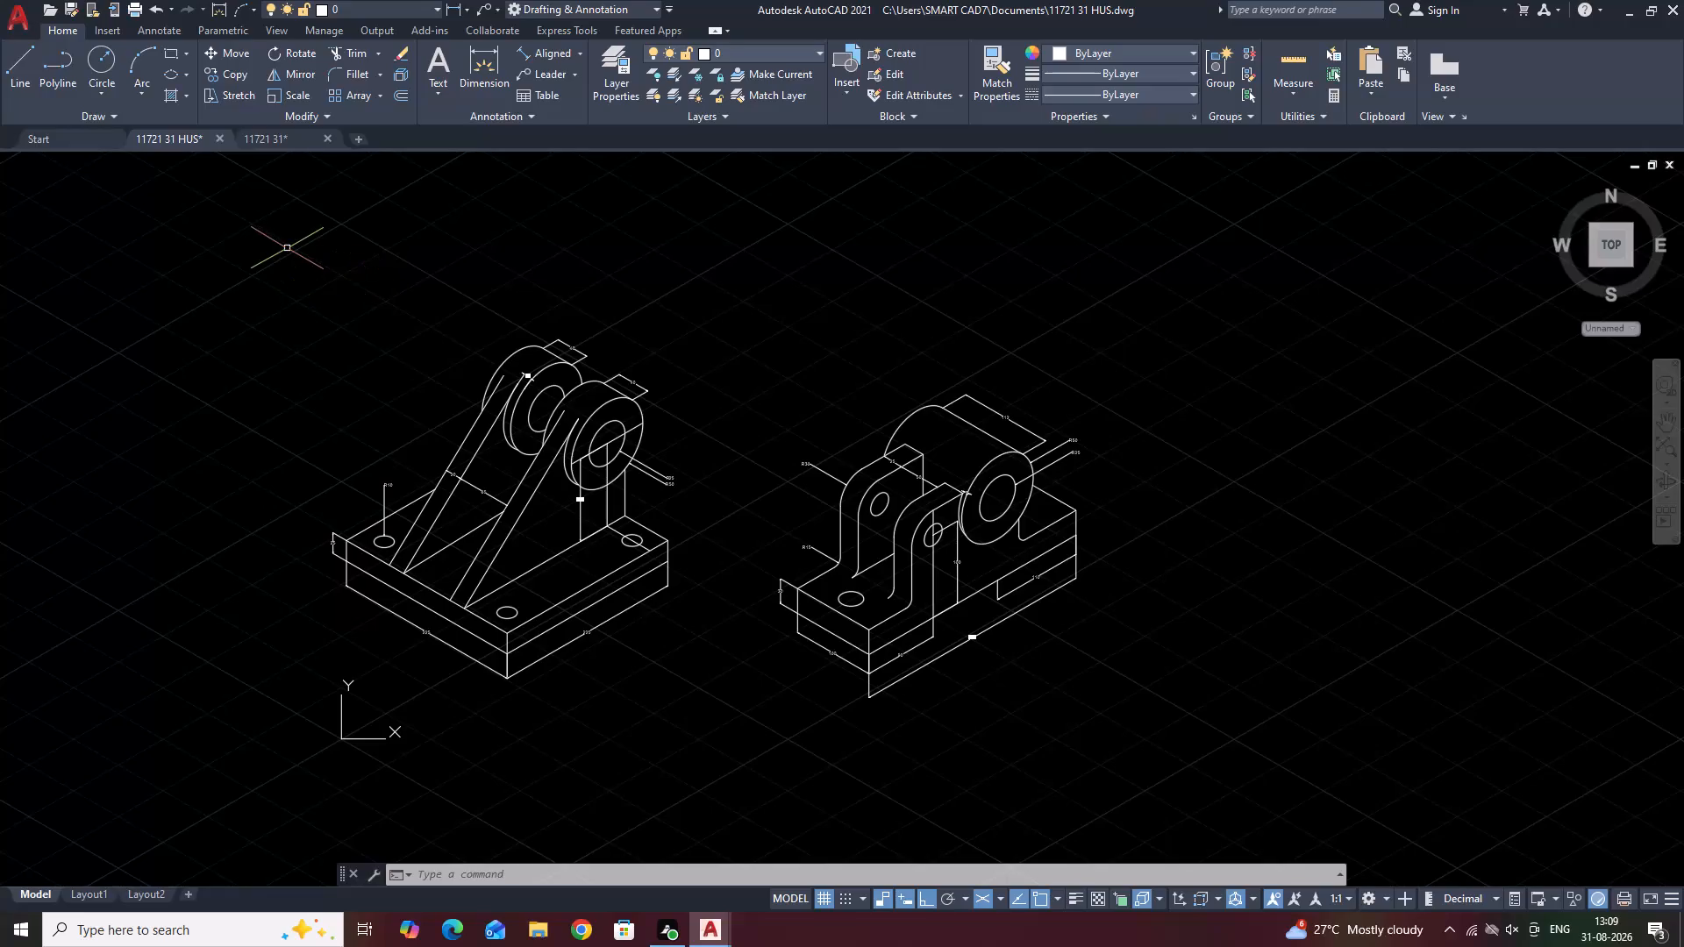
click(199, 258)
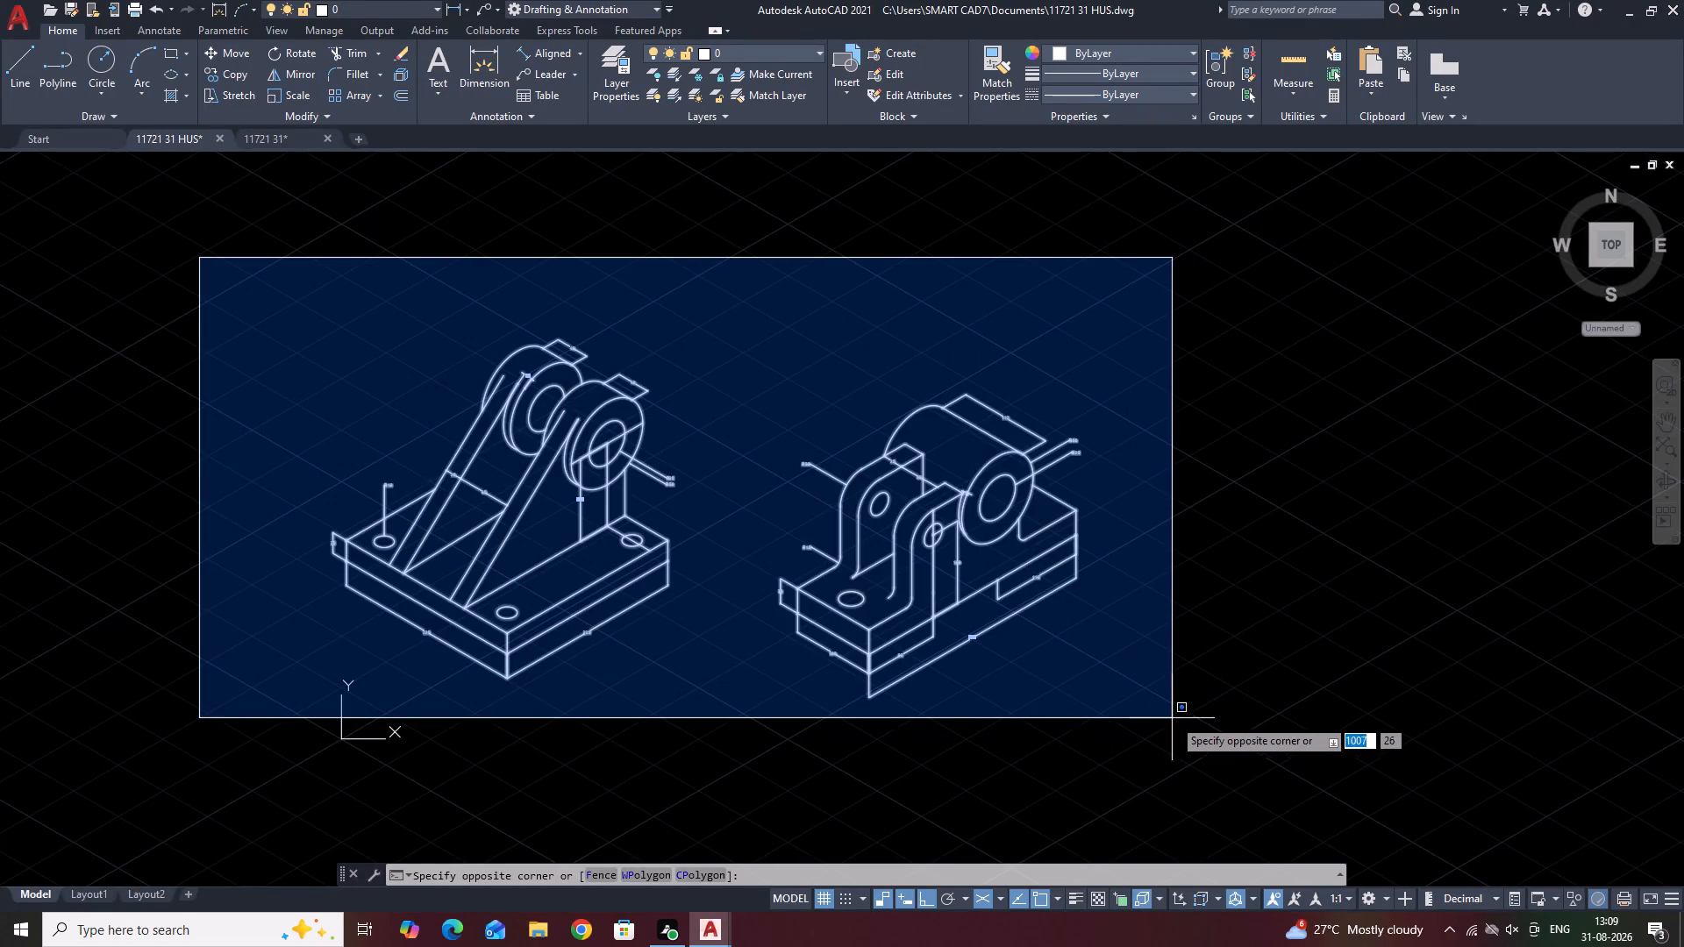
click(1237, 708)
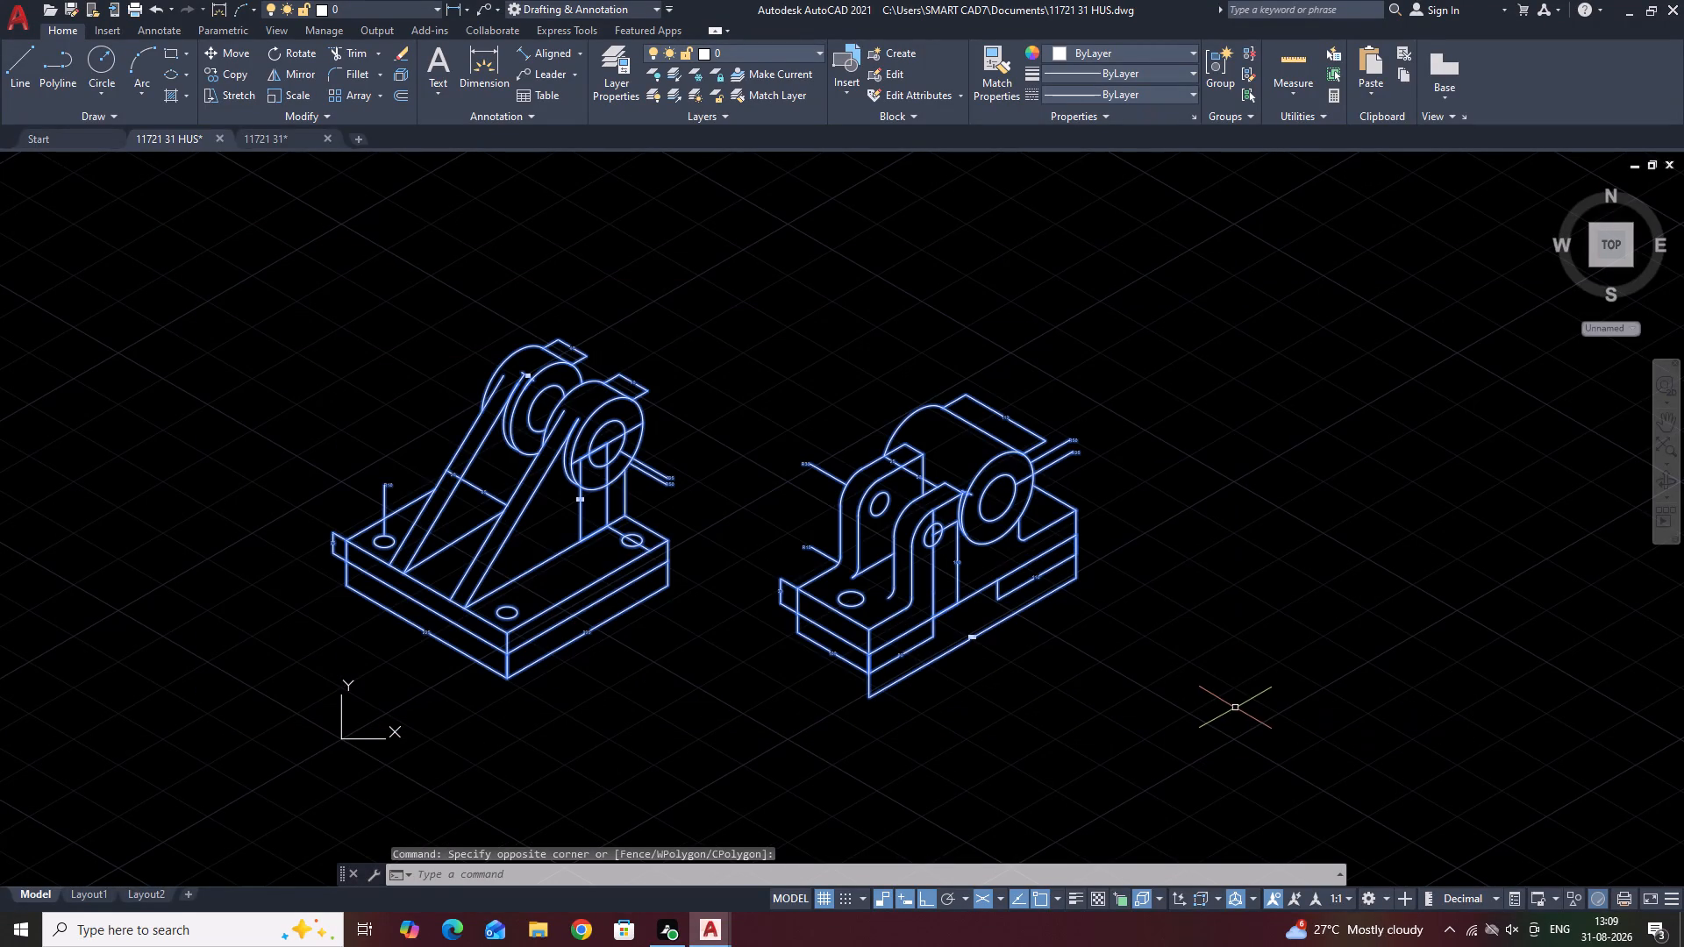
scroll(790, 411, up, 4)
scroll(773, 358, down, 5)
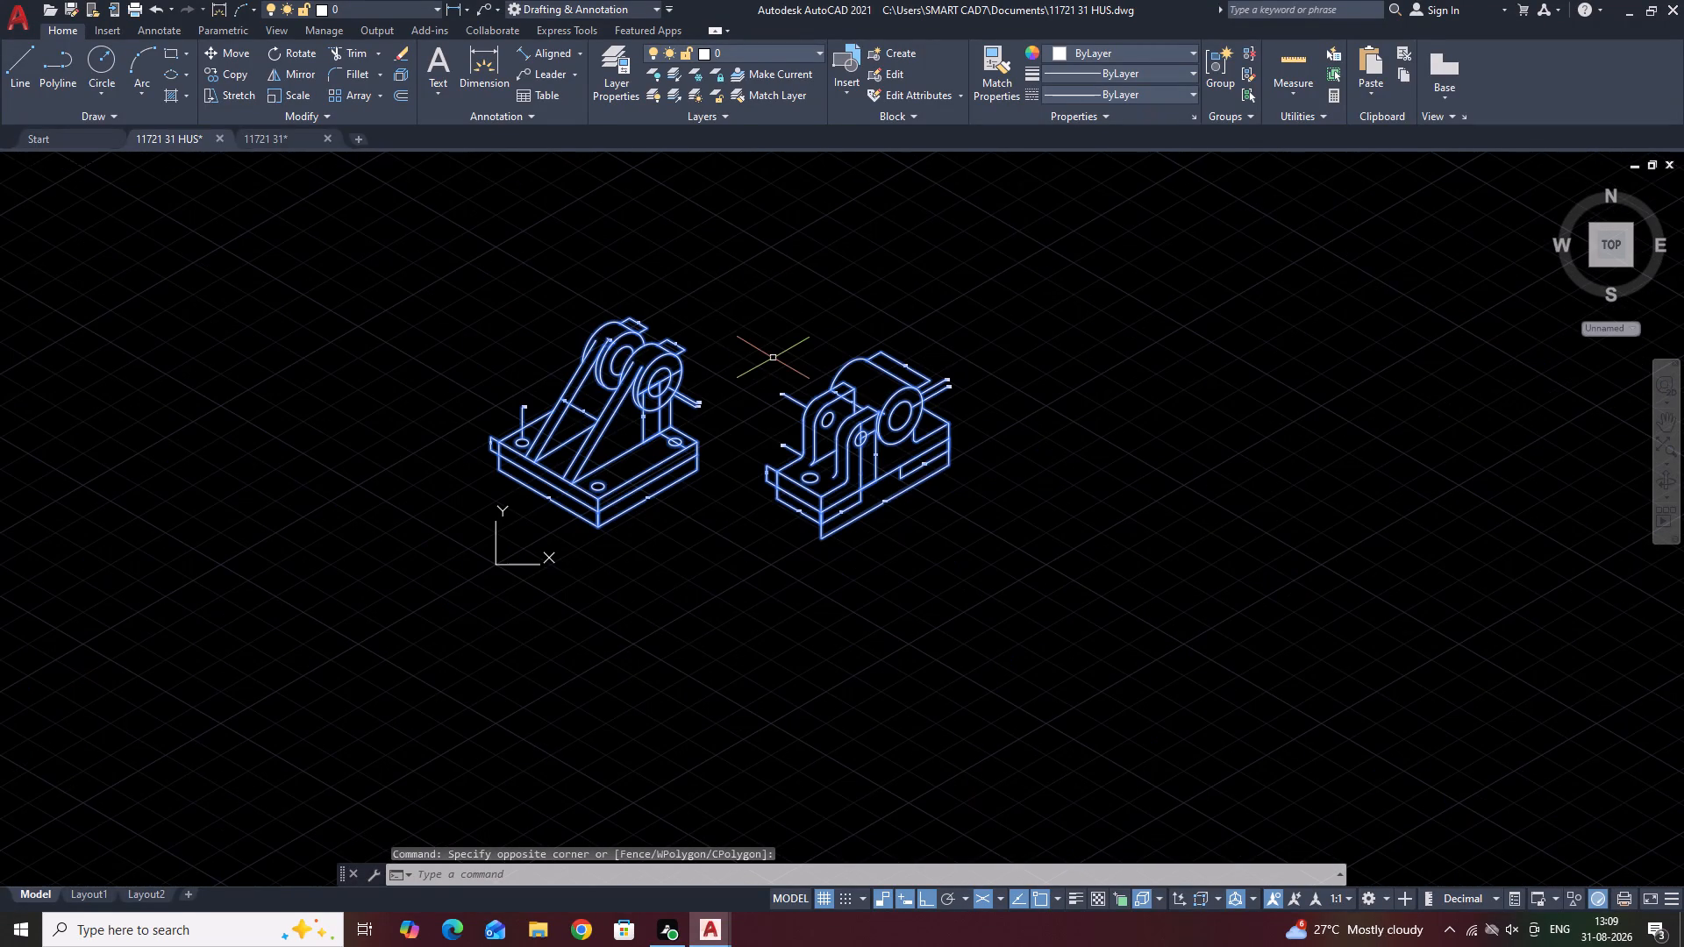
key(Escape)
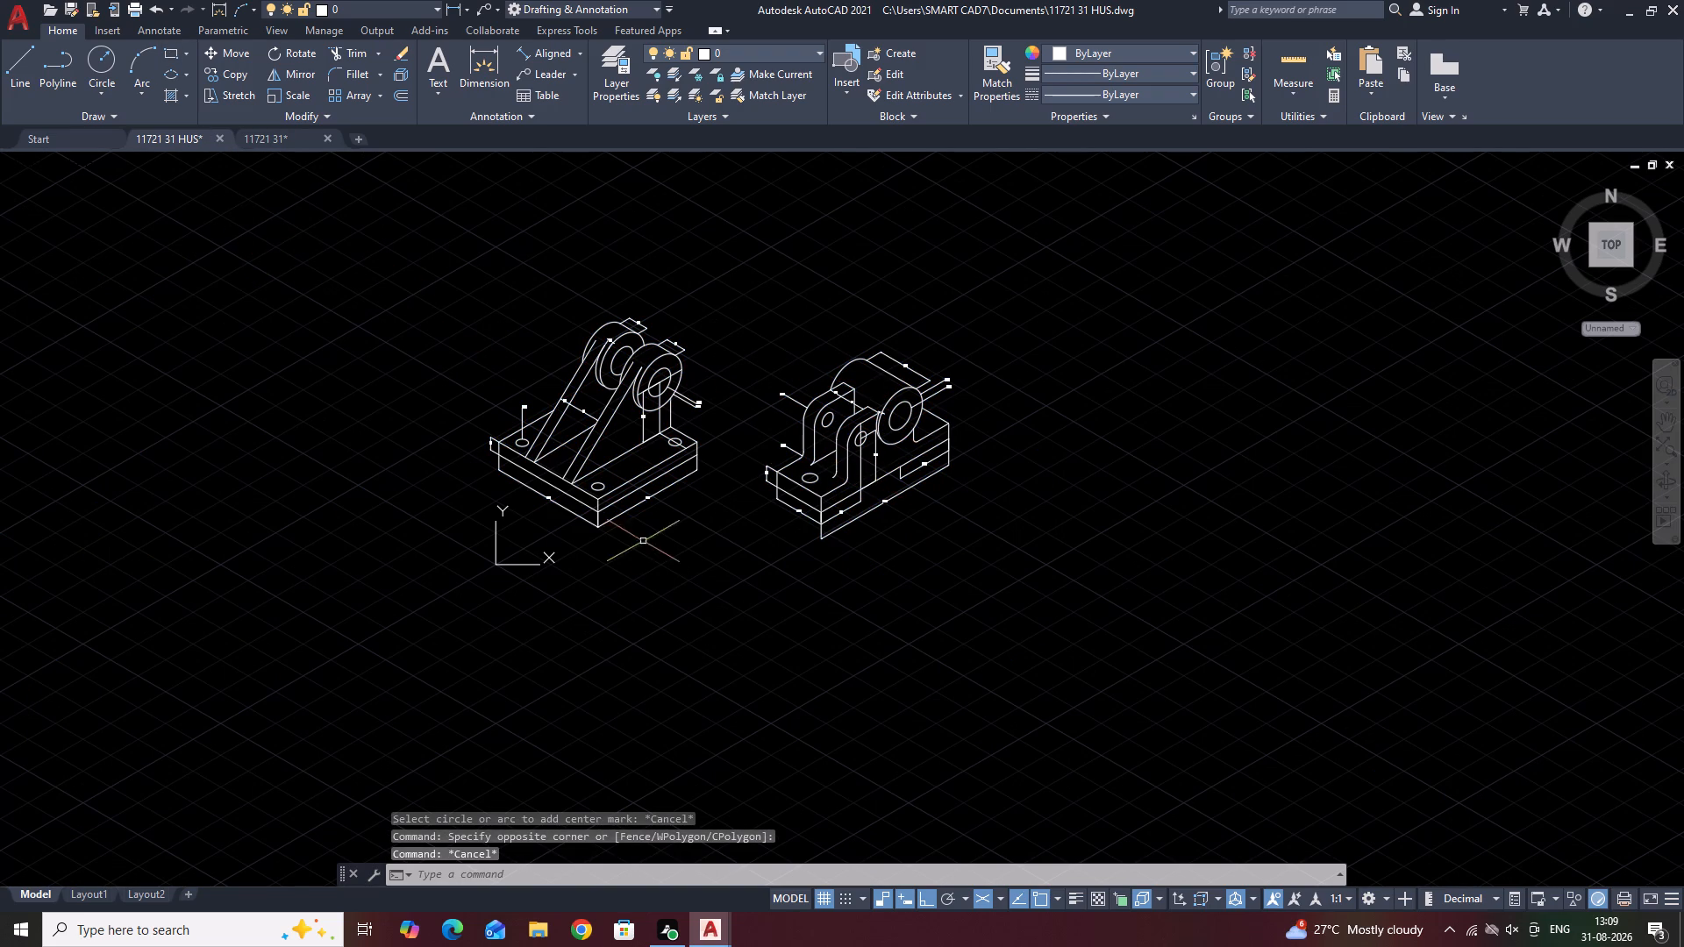
Examine both brackets at full extents and from the front, left and corner views, ending in the top view.
scroll(784, 592, down, 1)
scroll(825, 602, up, 1)
scroll(826, 599, down, 4)
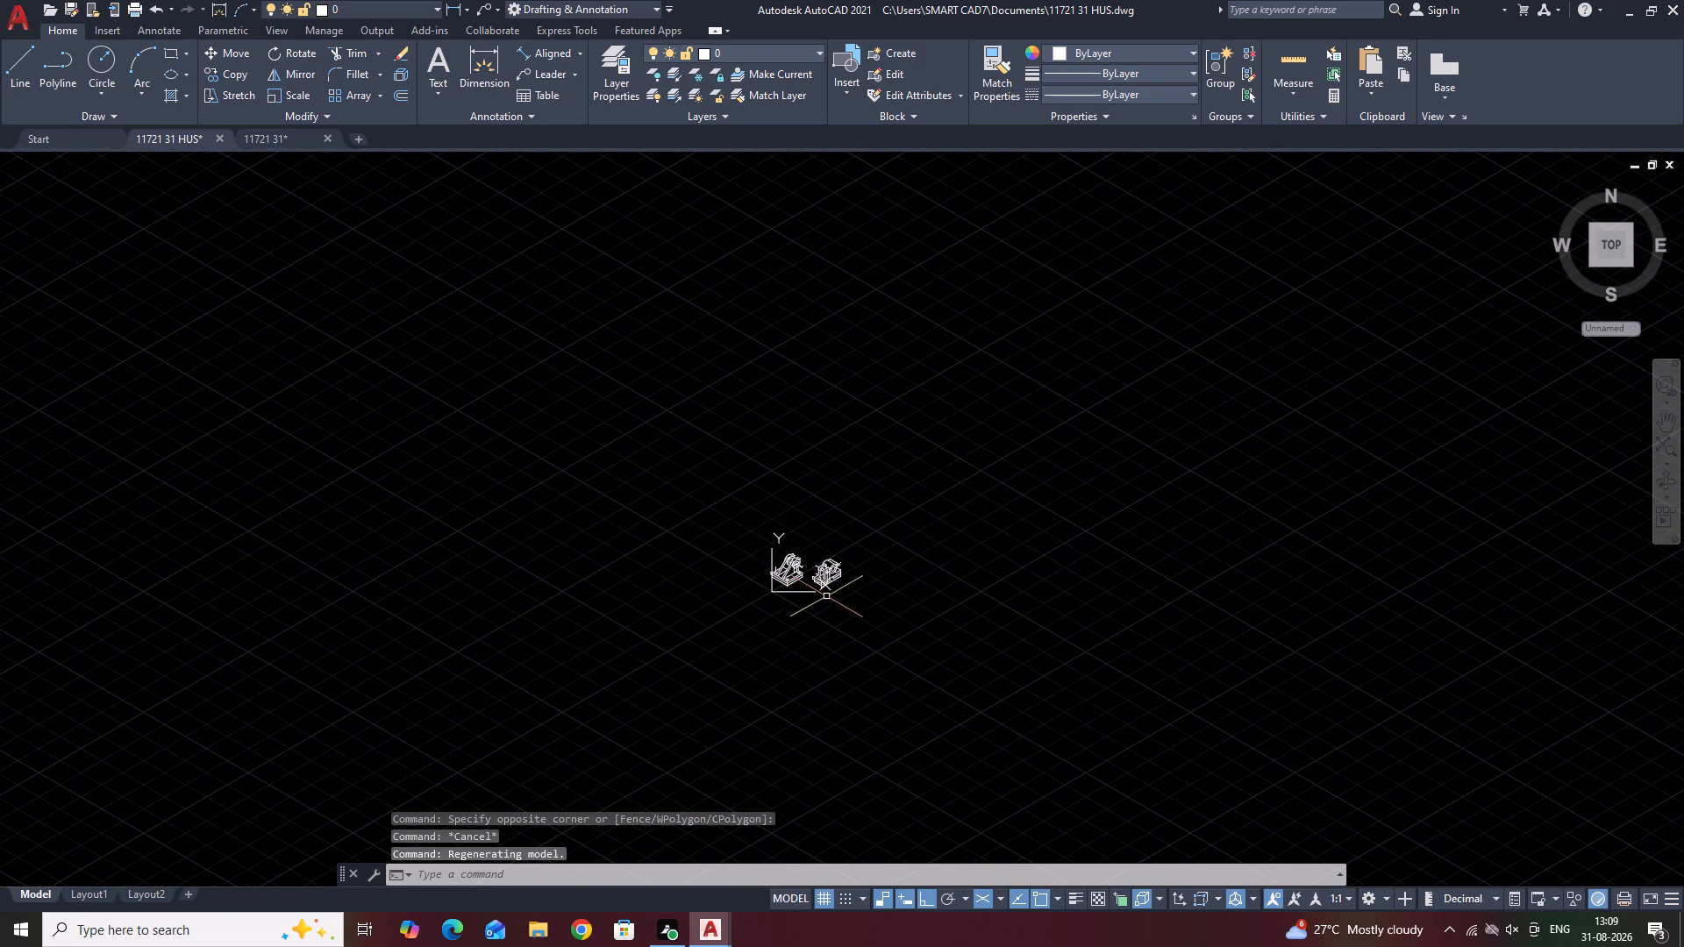
click(1657, 445)
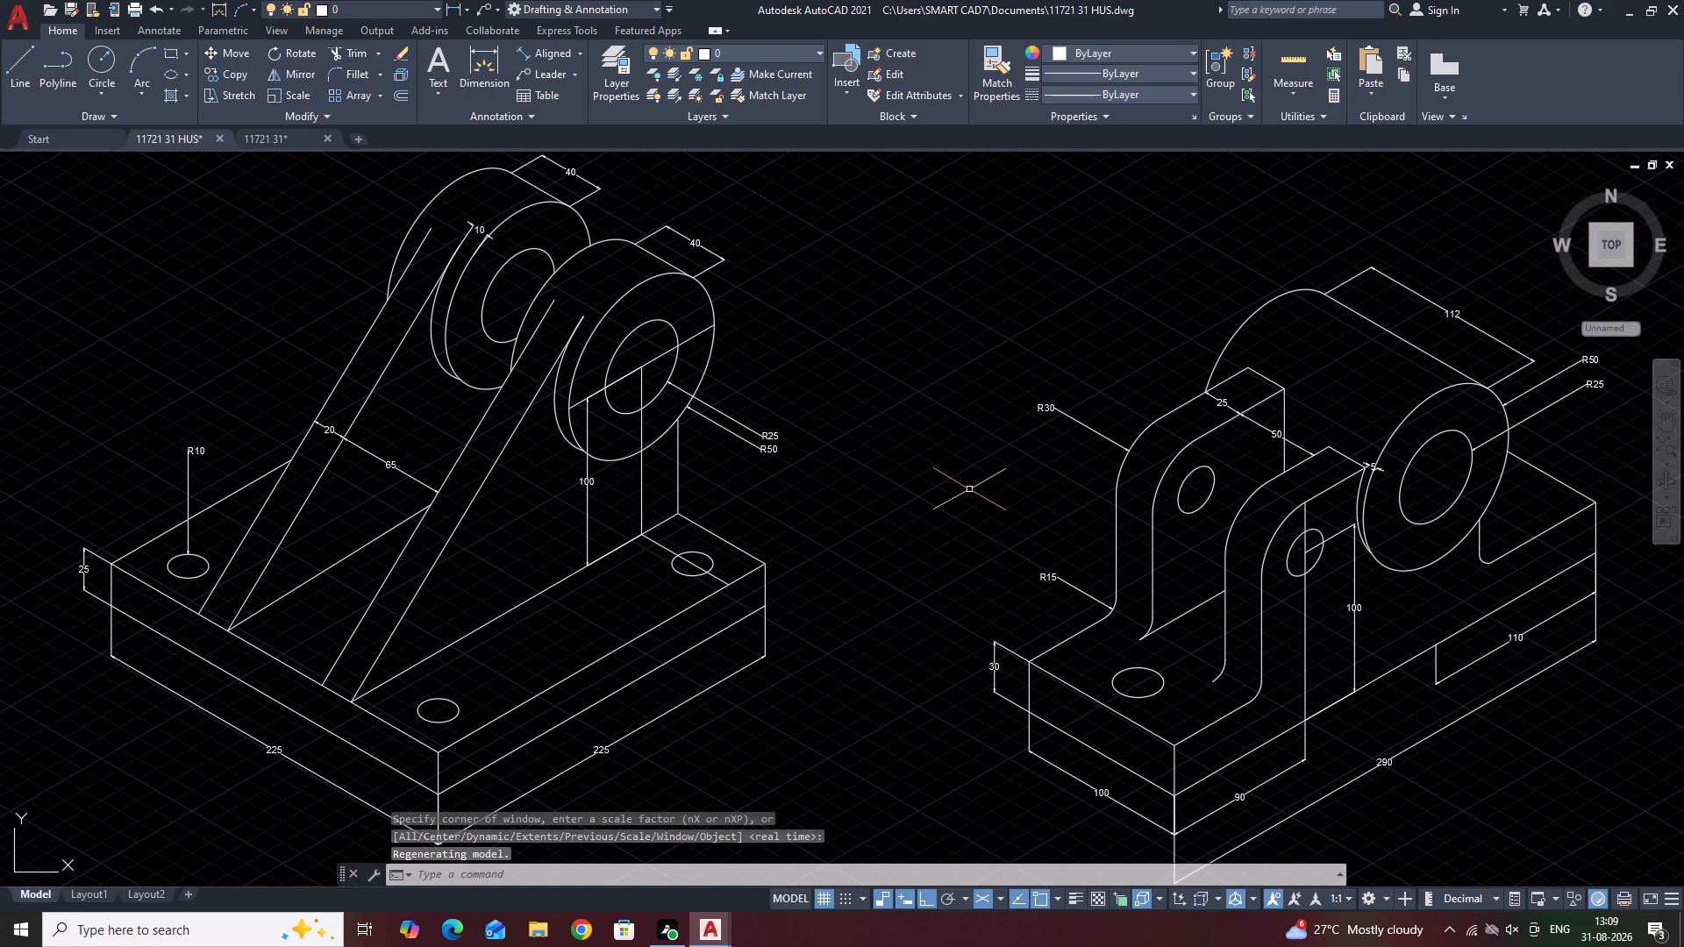
scroll(968, 489, down, 4)
scroll(967, 491, up, 2)
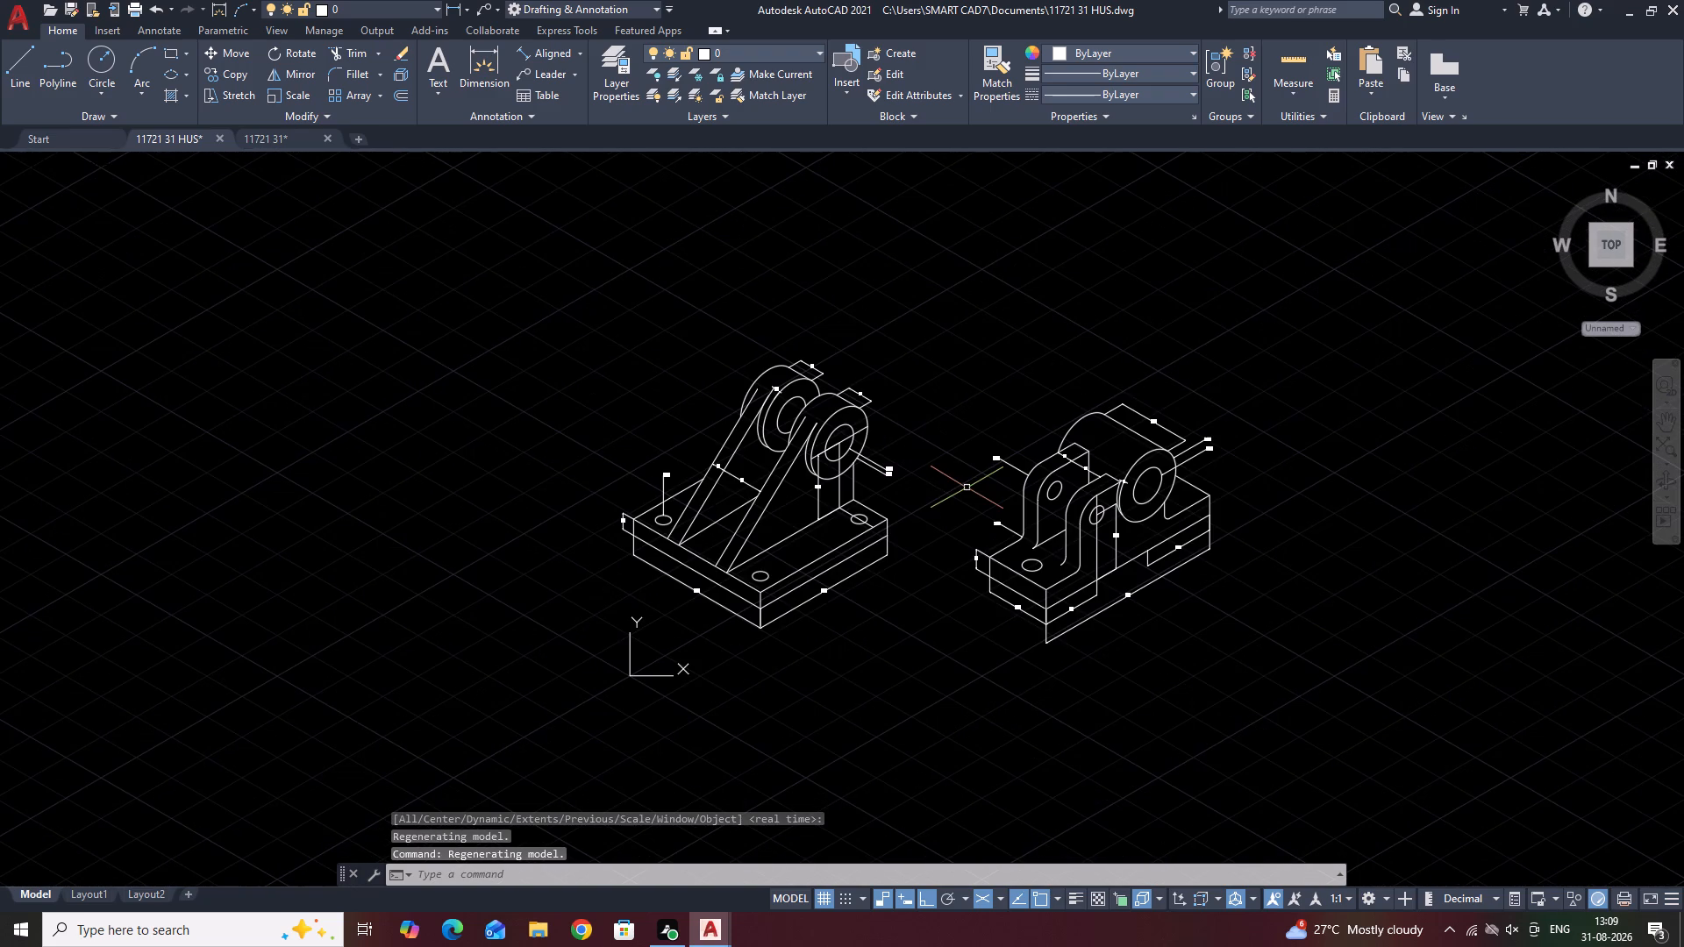
click(1608, 274)
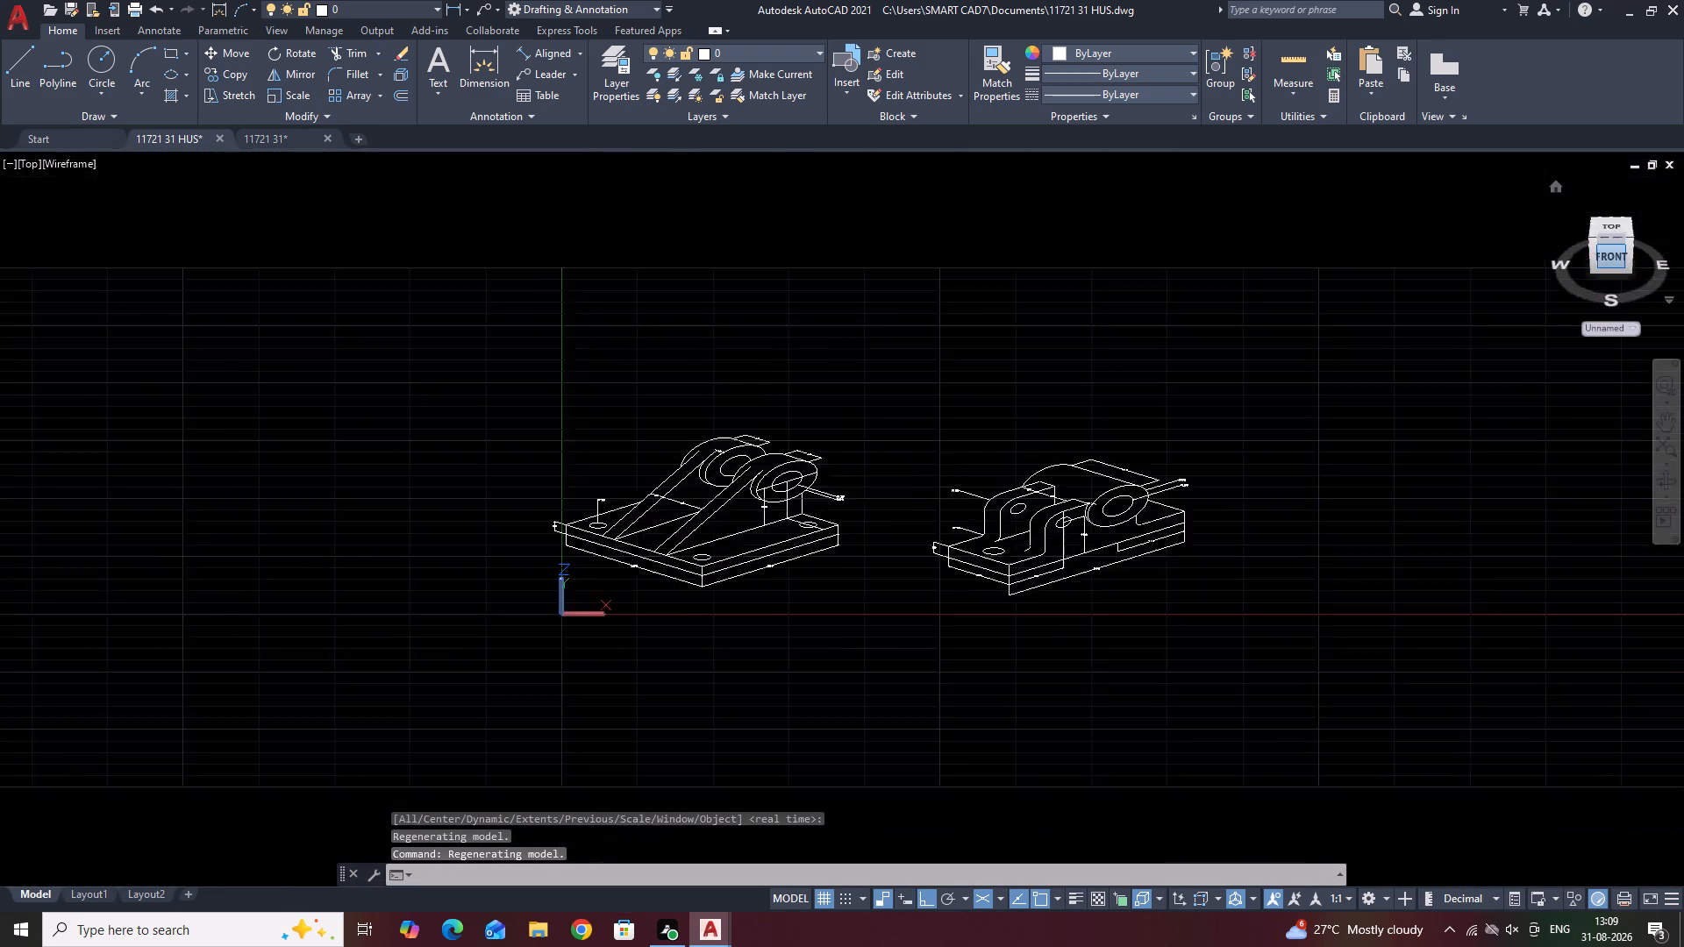
click(1614, 211)
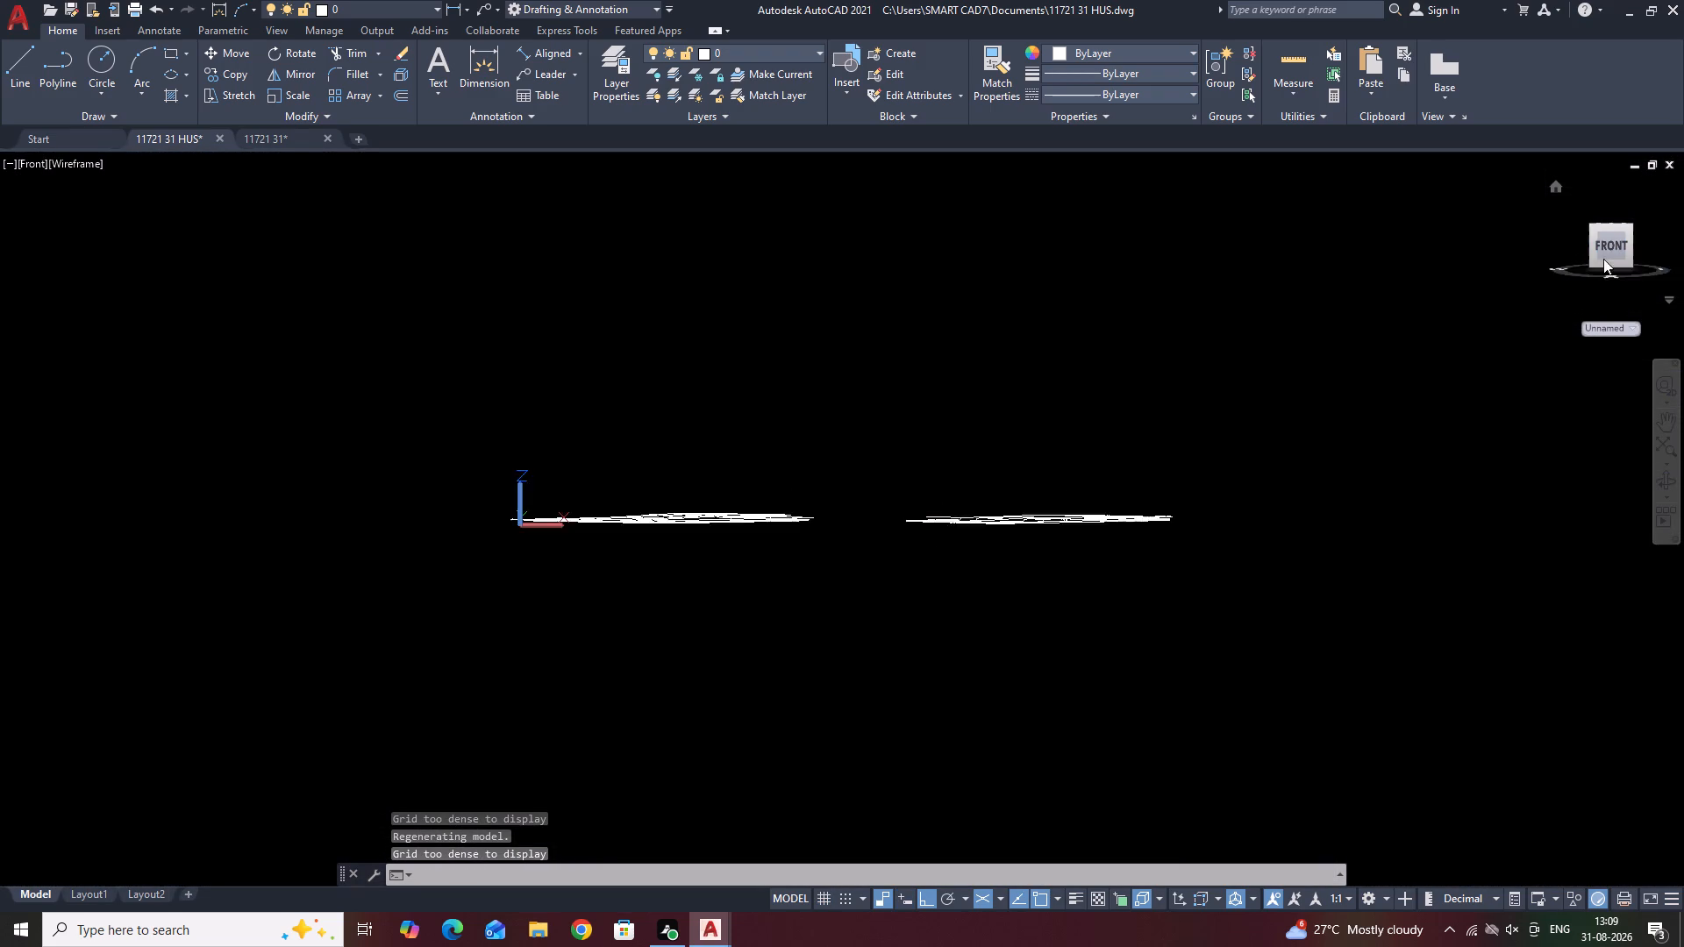
click(1594, 261)
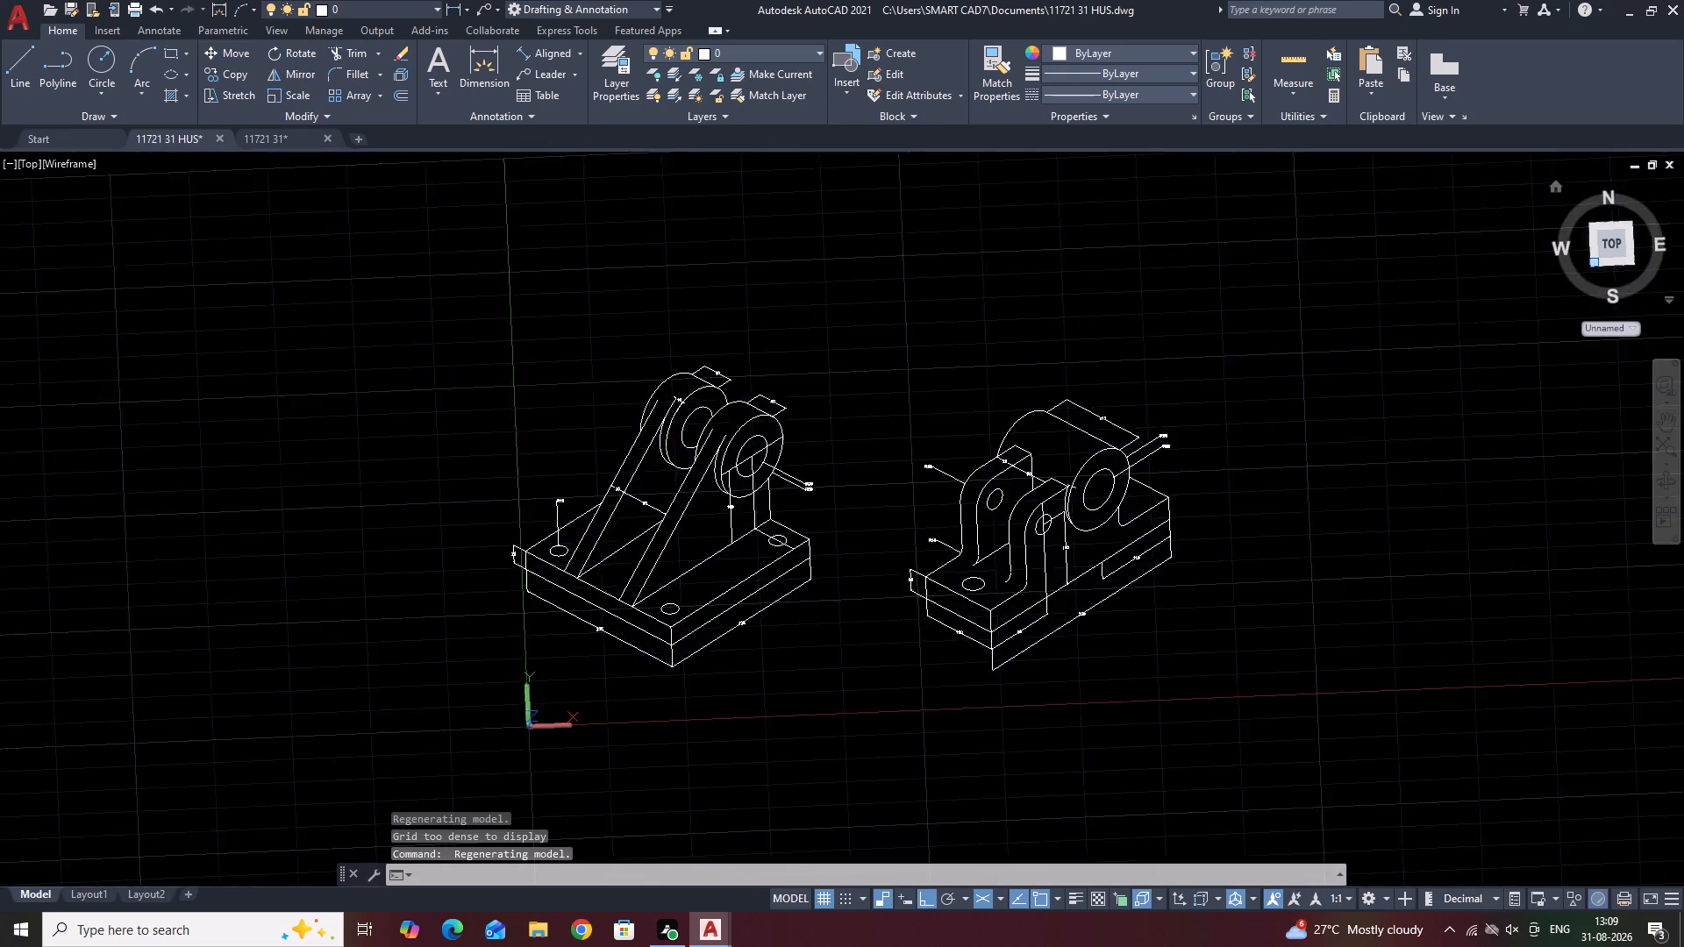
scroll(891, 573, up, 2)
middle_drag(865, 526, 896, 424)
scroll(905, 464, down, 2)
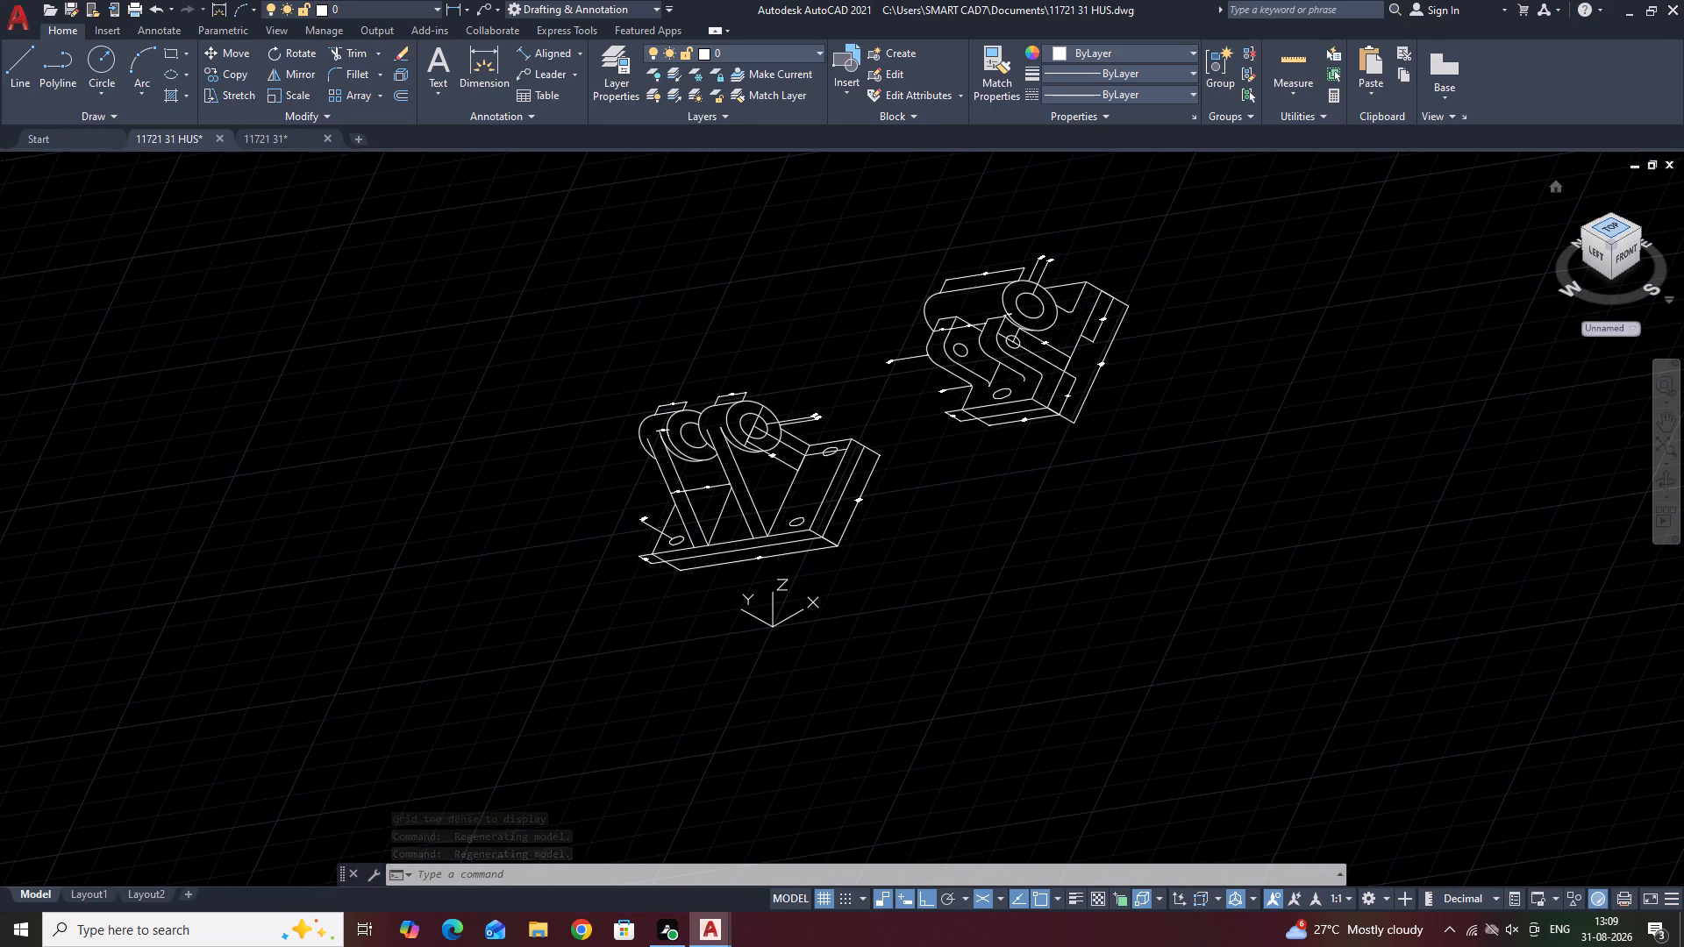
click(1590, 253)
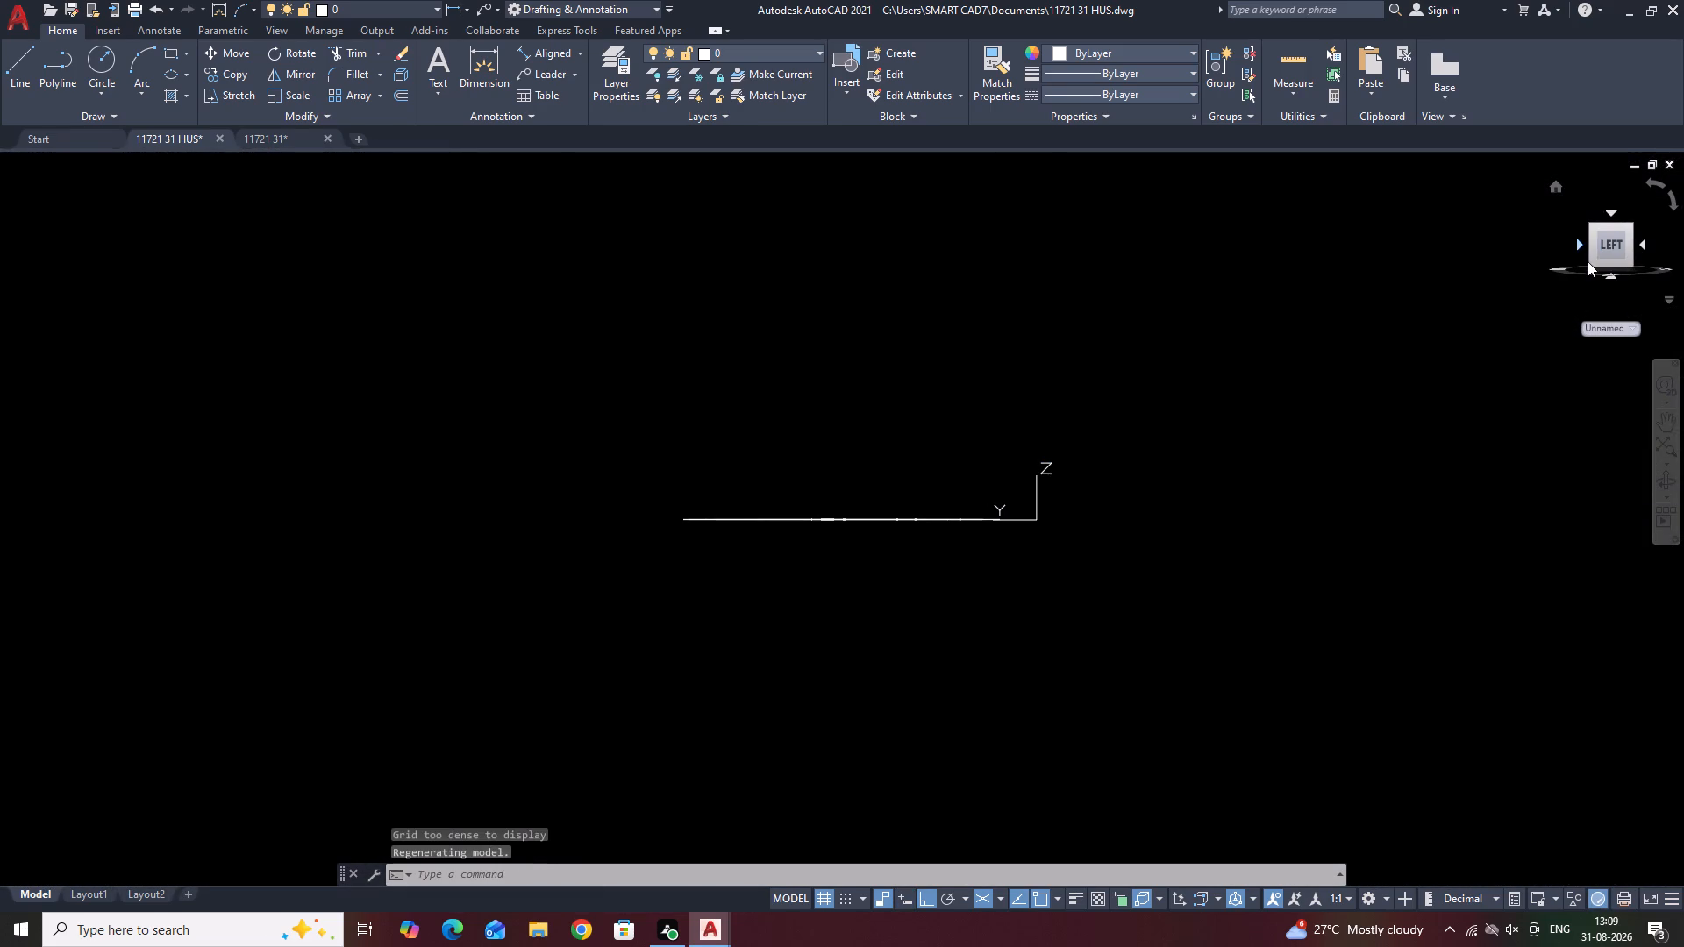
click(1644, 242)
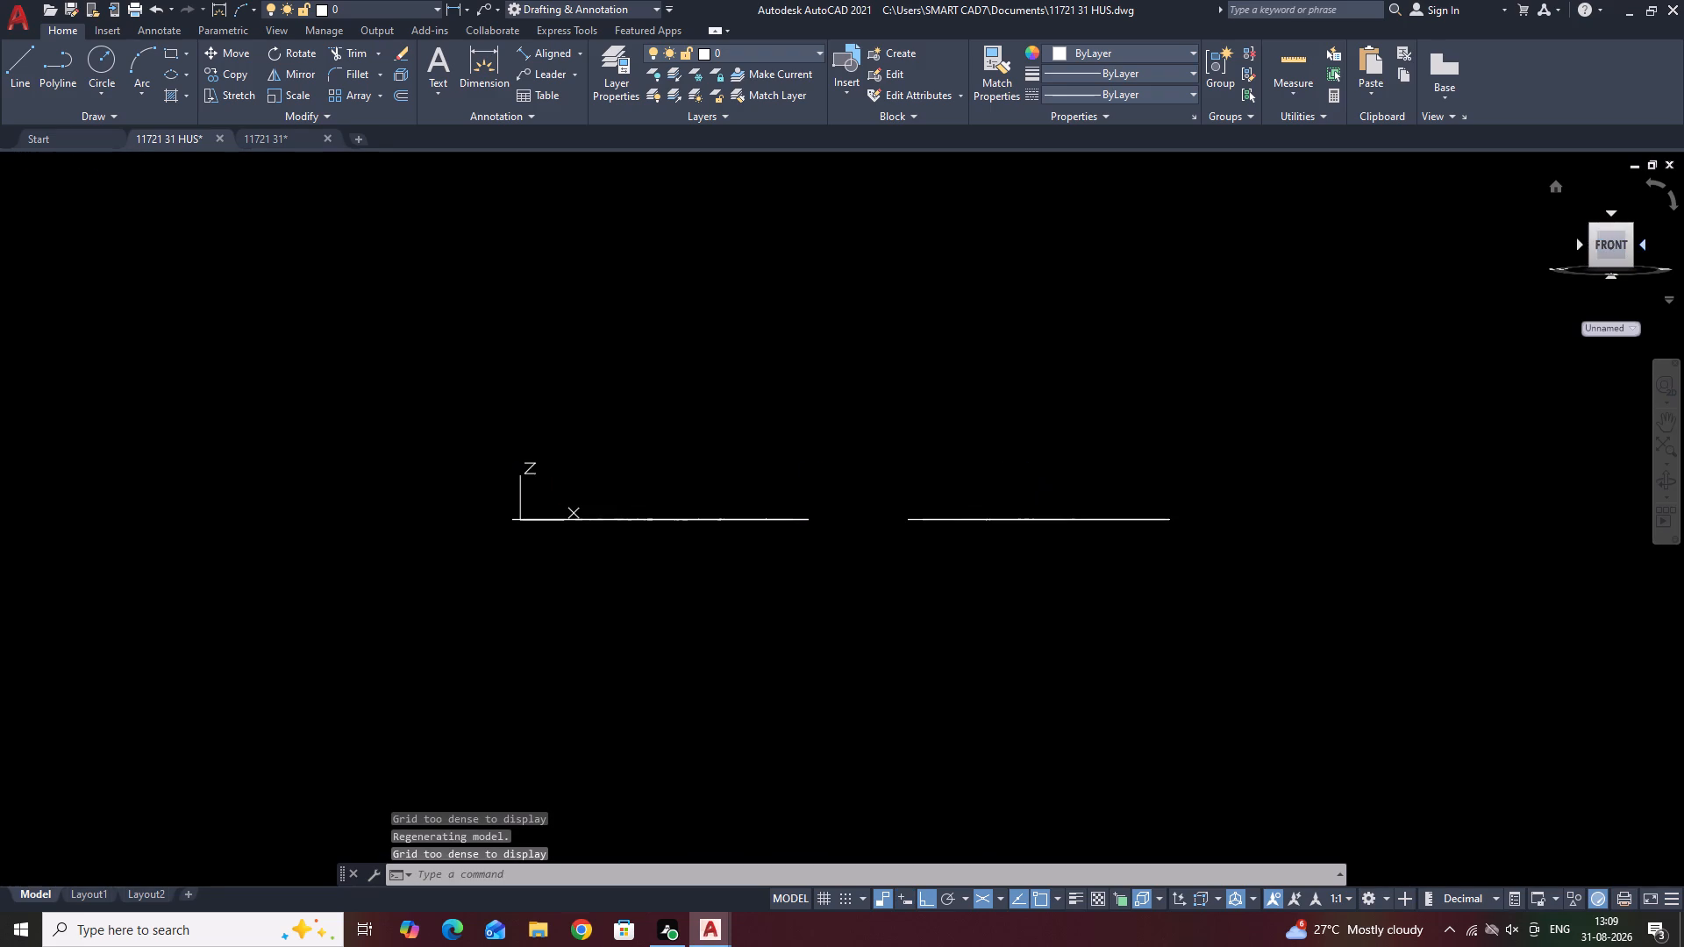
click(1614, 211)
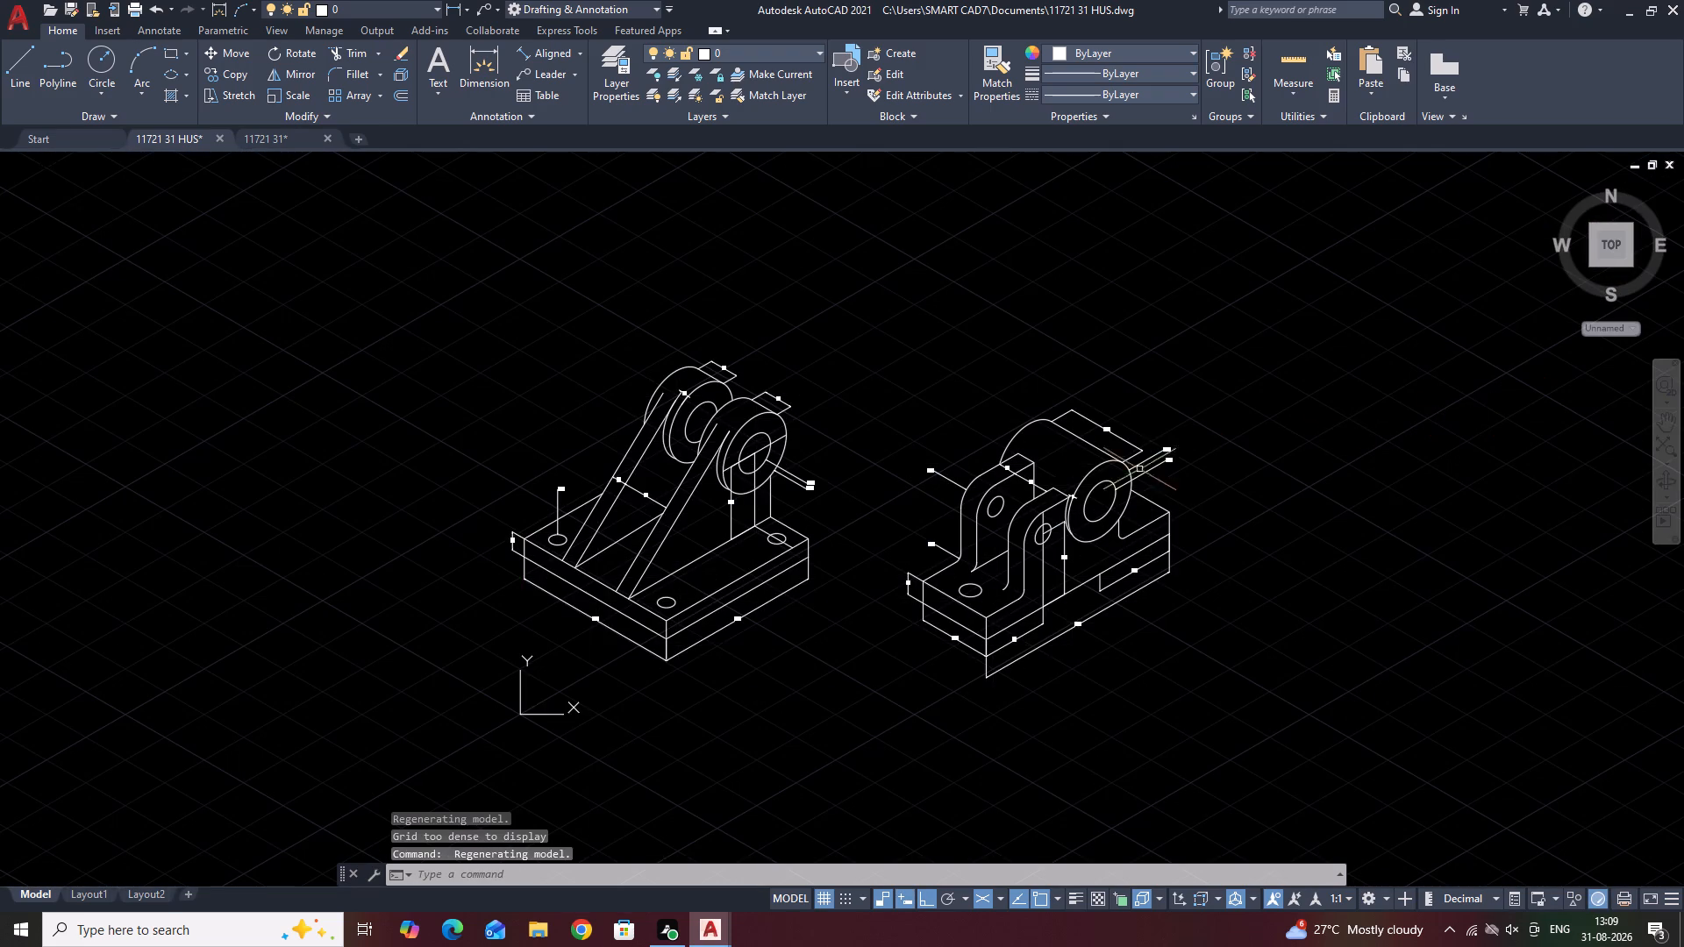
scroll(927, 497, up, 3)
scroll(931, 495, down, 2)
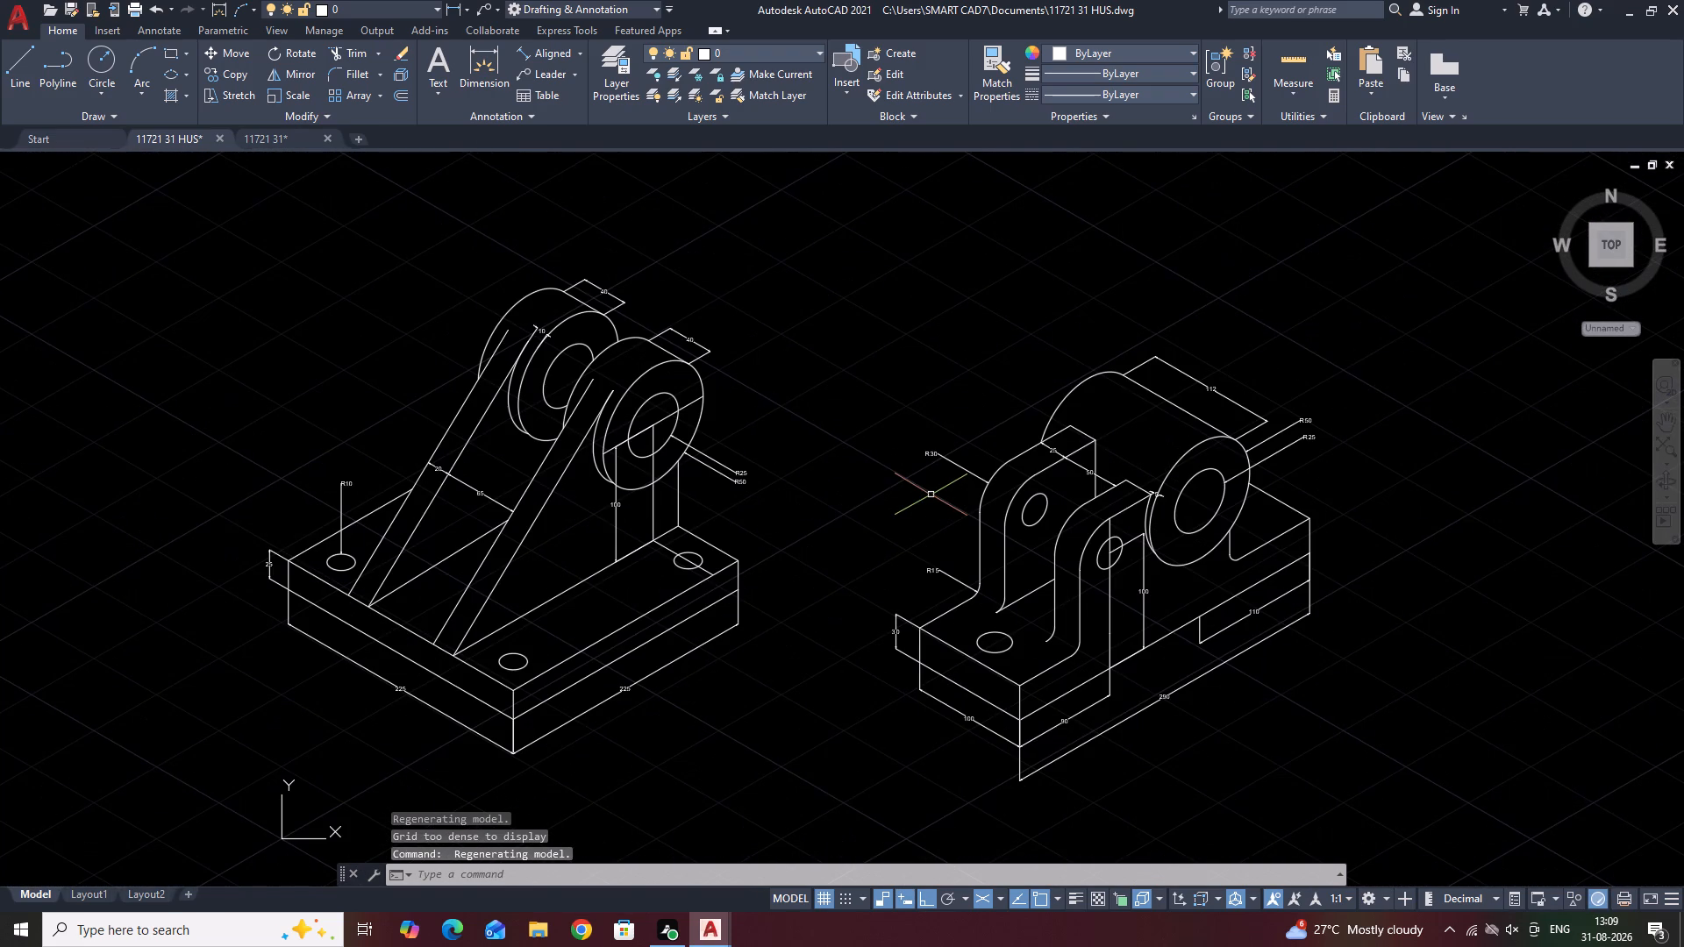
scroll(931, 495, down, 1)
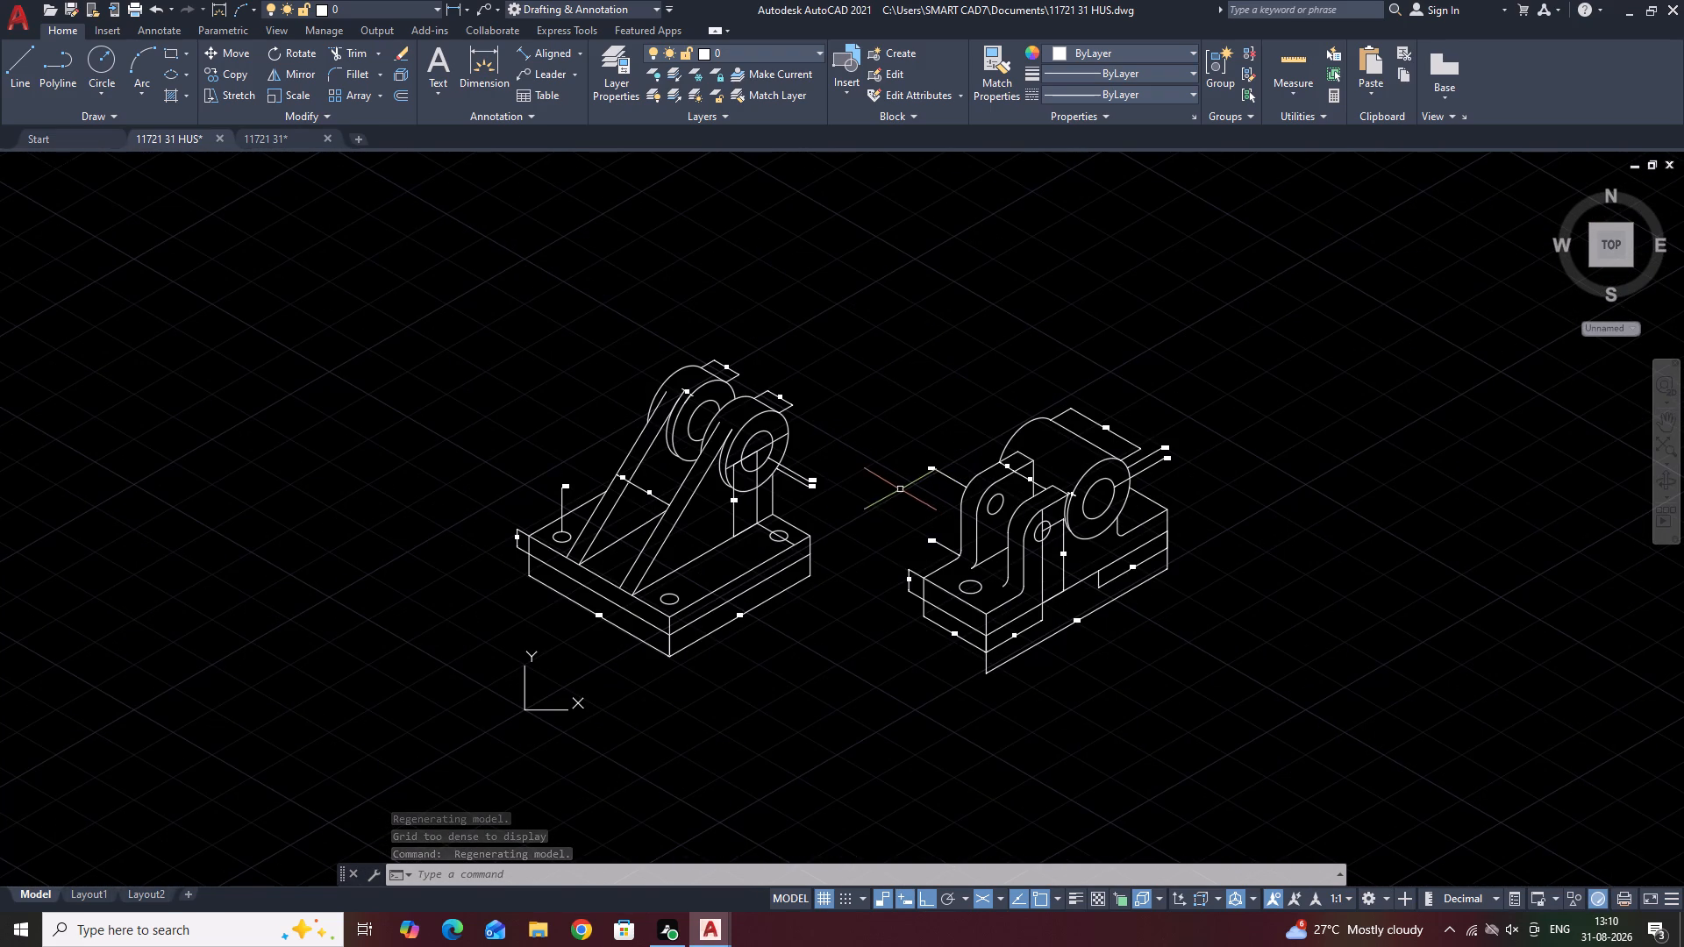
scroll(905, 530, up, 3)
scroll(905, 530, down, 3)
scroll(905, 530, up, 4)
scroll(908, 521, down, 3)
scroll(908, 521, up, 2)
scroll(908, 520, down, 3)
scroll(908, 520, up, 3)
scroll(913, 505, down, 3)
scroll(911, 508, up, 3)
Move the UCS origin with Ortho off to empty space below and well left of the ribbed bracket, and turn Ortho back on.
middle_drag(703, 756, 952, 599)
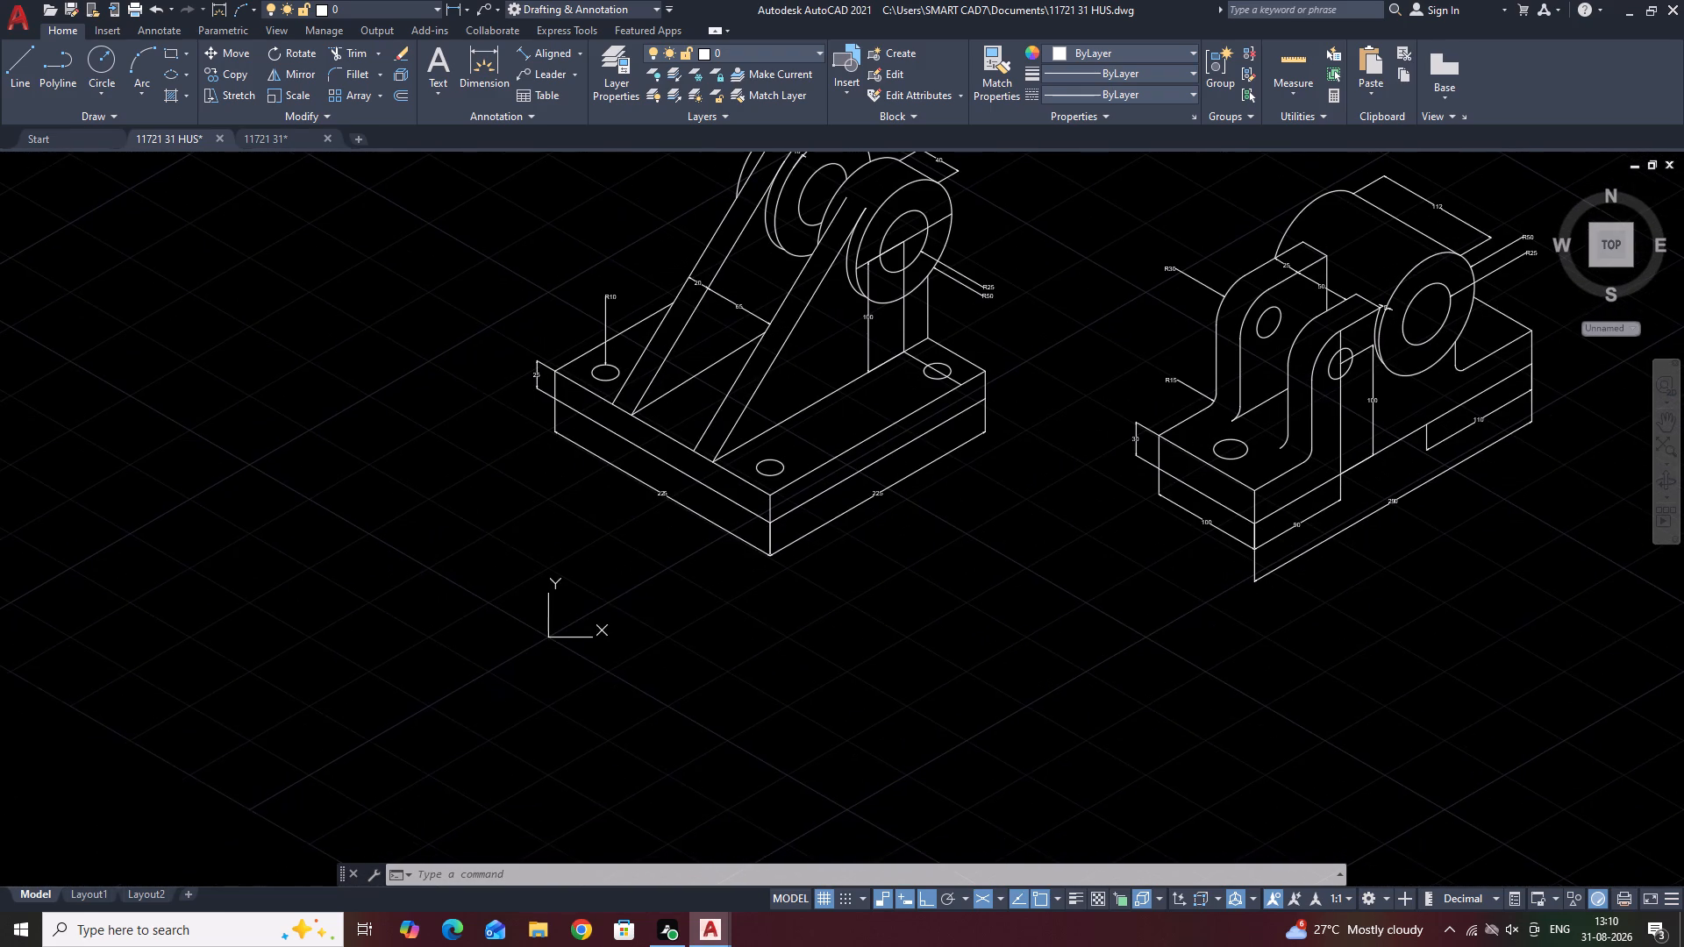
click(550, 620)
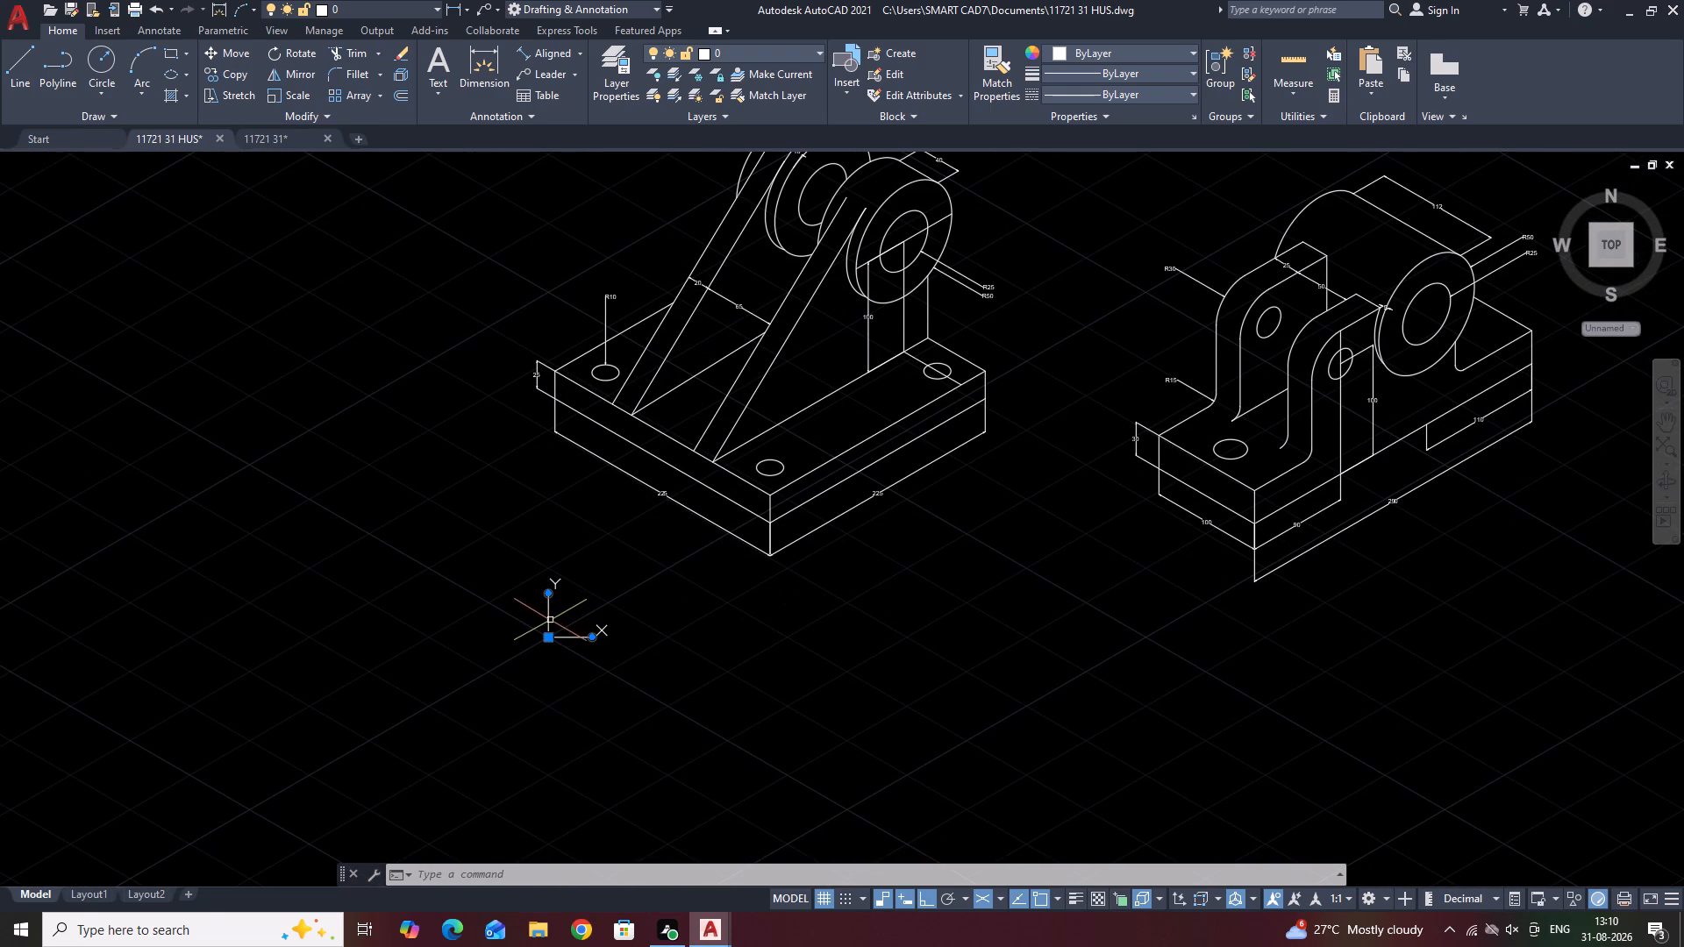
click(548, 633)
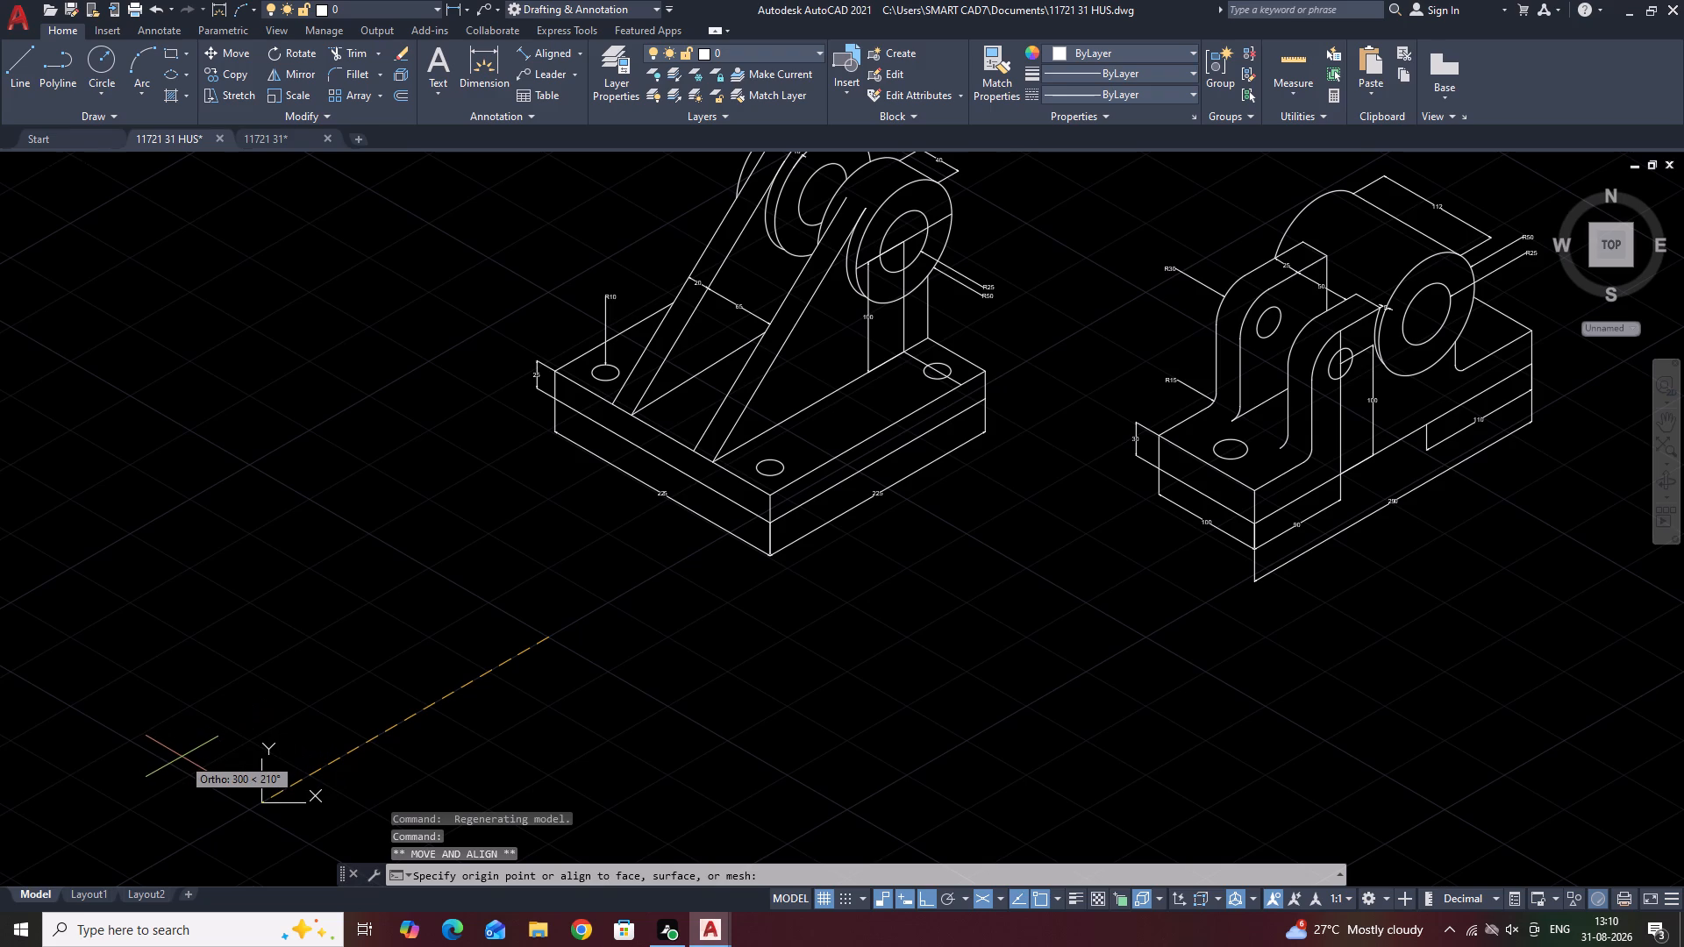
click(924, 901)
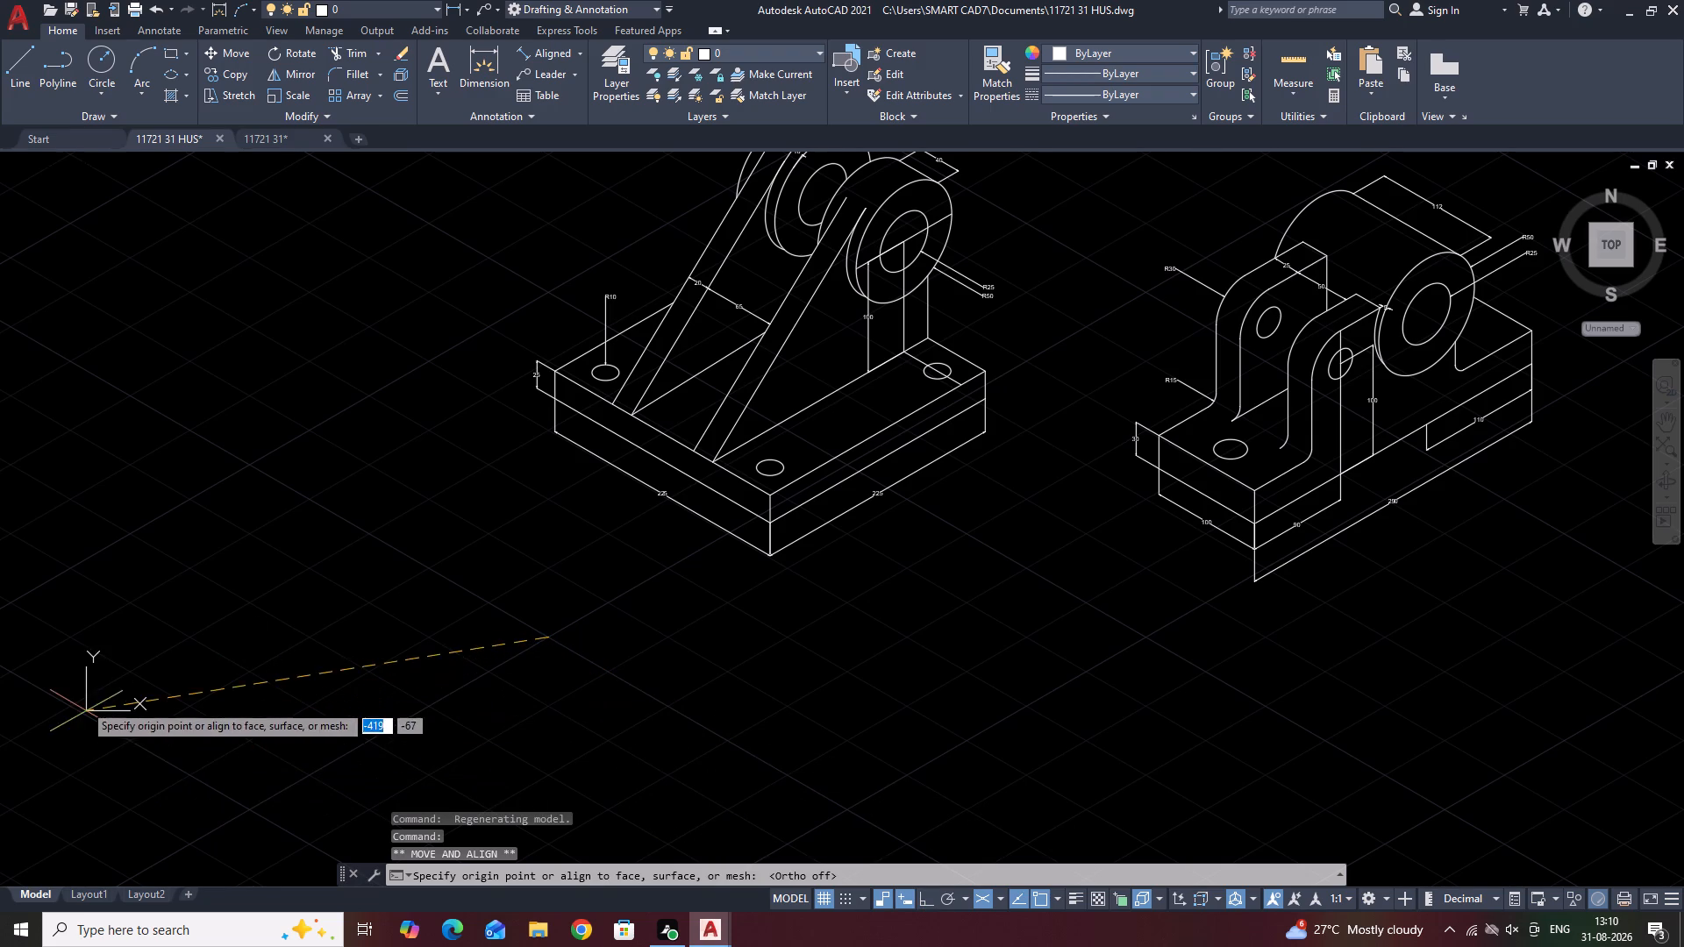
middle_drag(127, 637, 309, 595)
scroll(311, 596, down, 1)
click(223, 708)
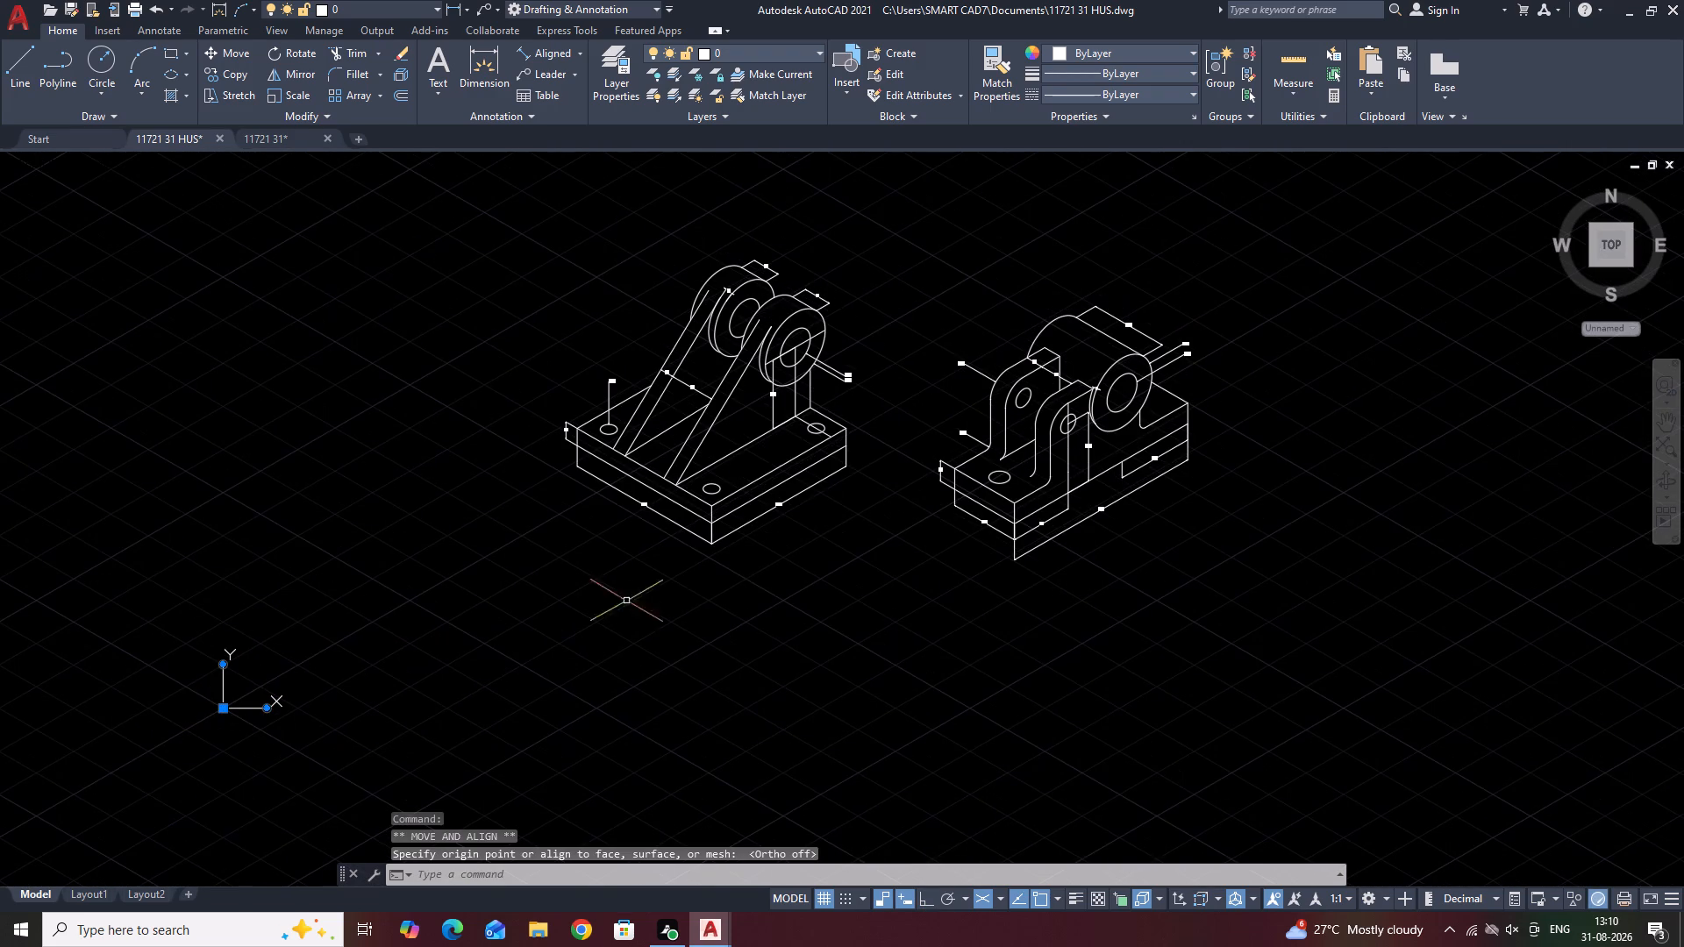
middle_drag(801, 595, 731, 676)
click(924, 902)
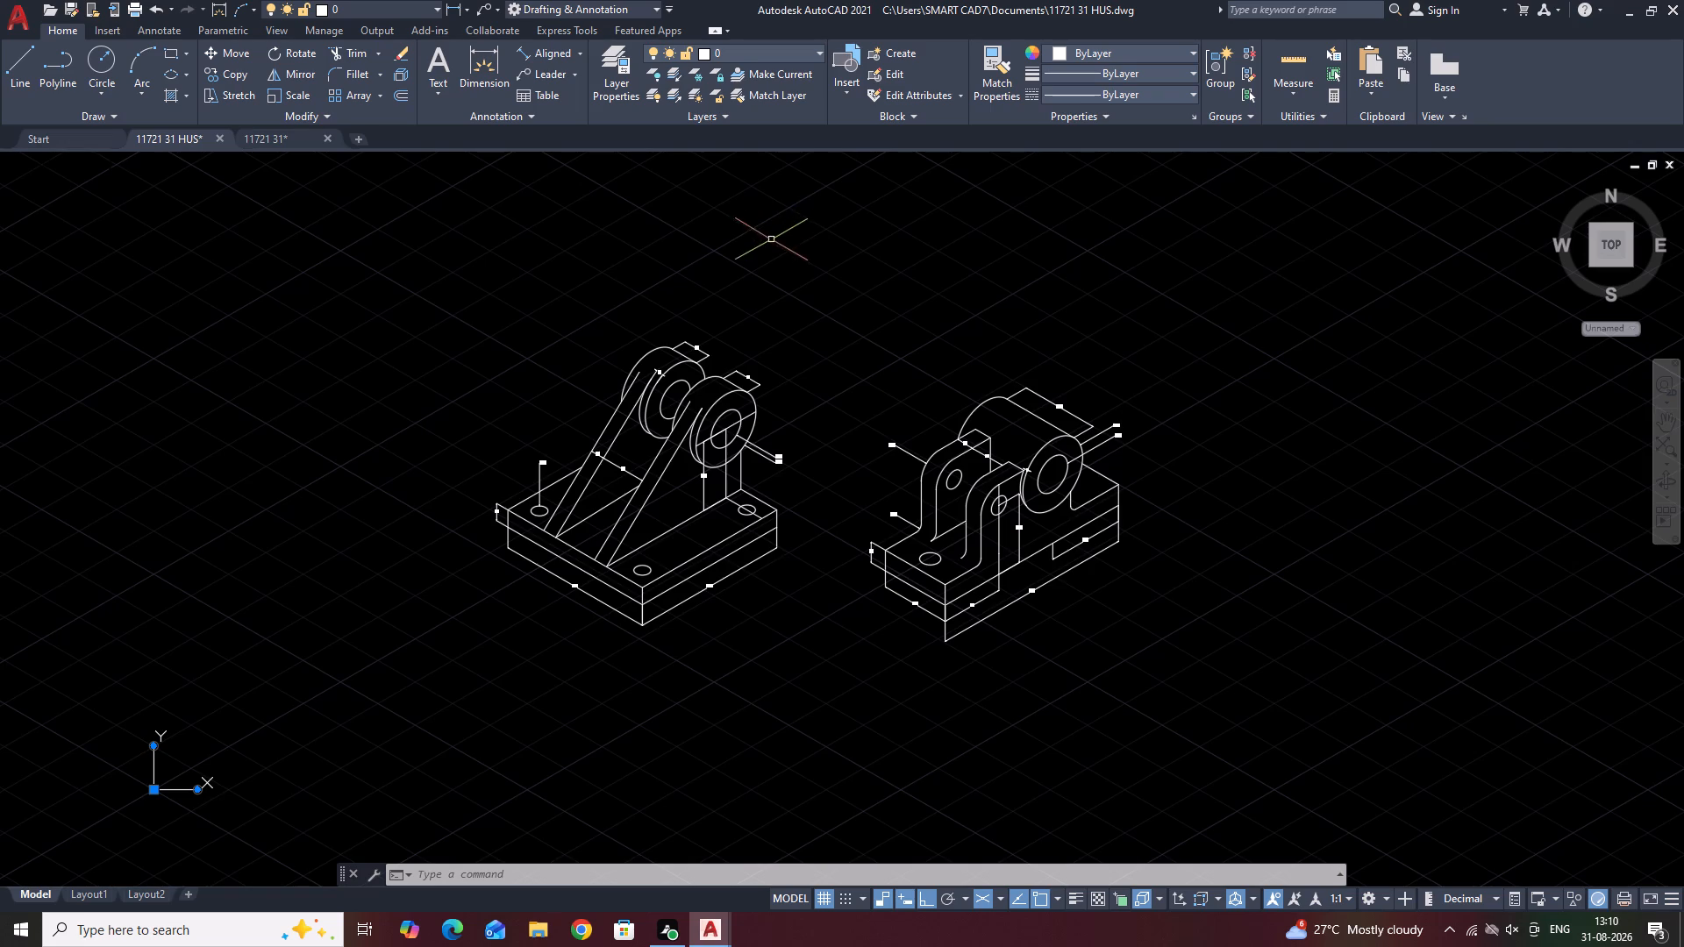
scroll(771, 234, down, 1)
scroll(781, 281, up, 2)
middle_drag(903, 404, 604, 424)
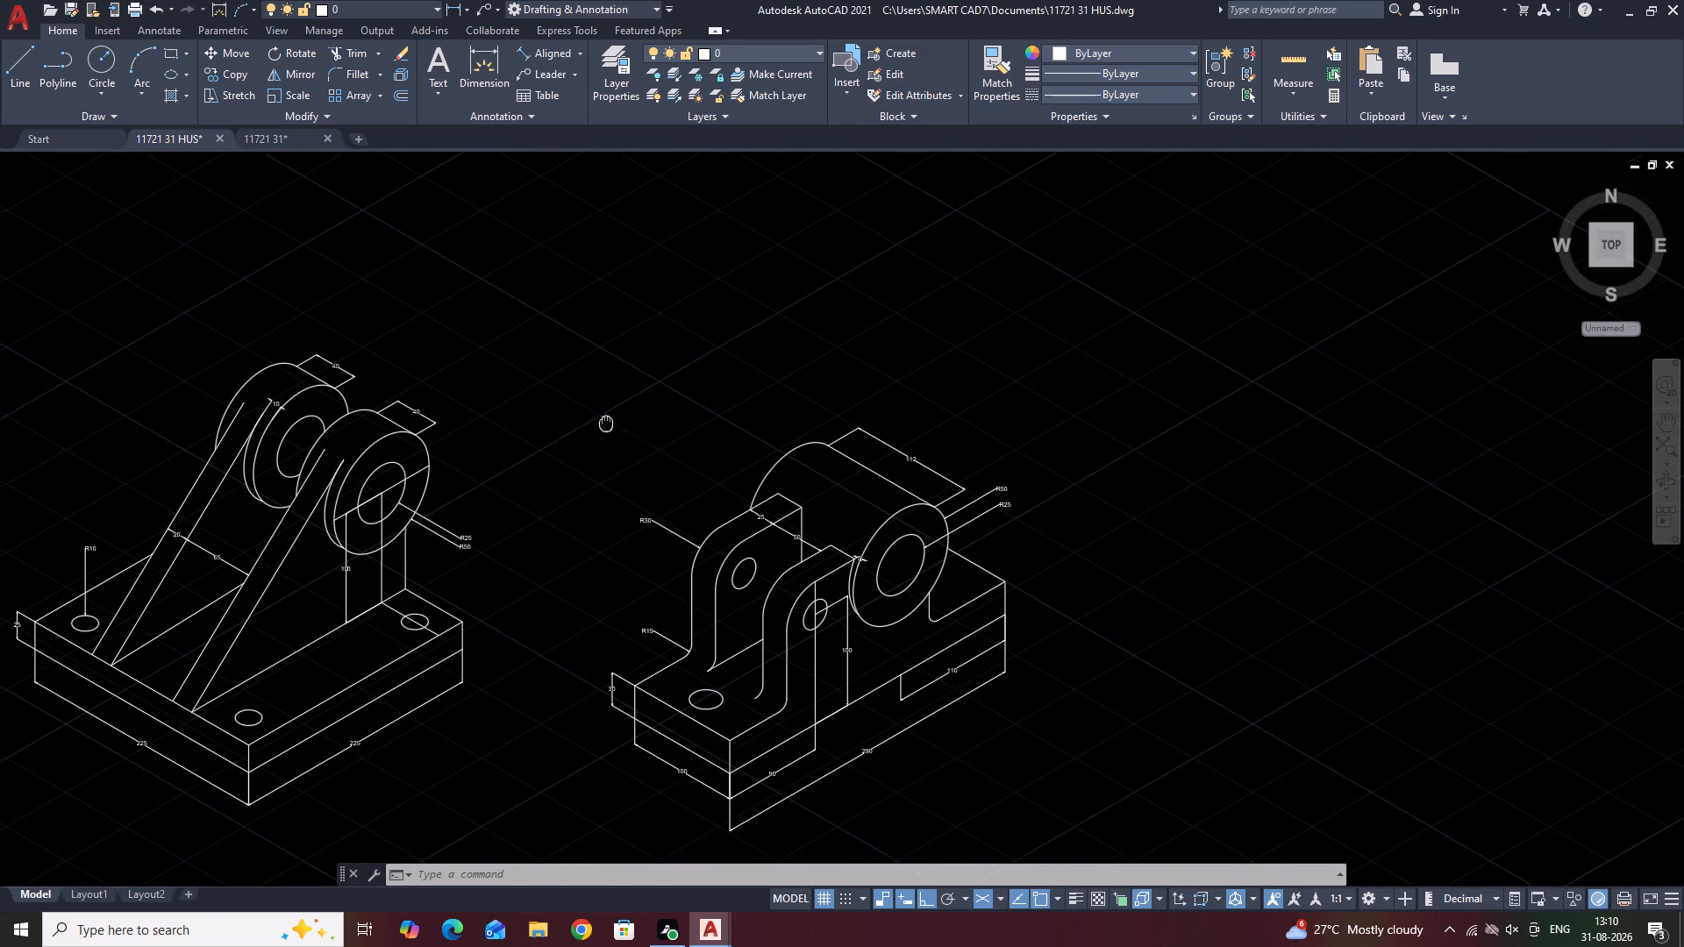
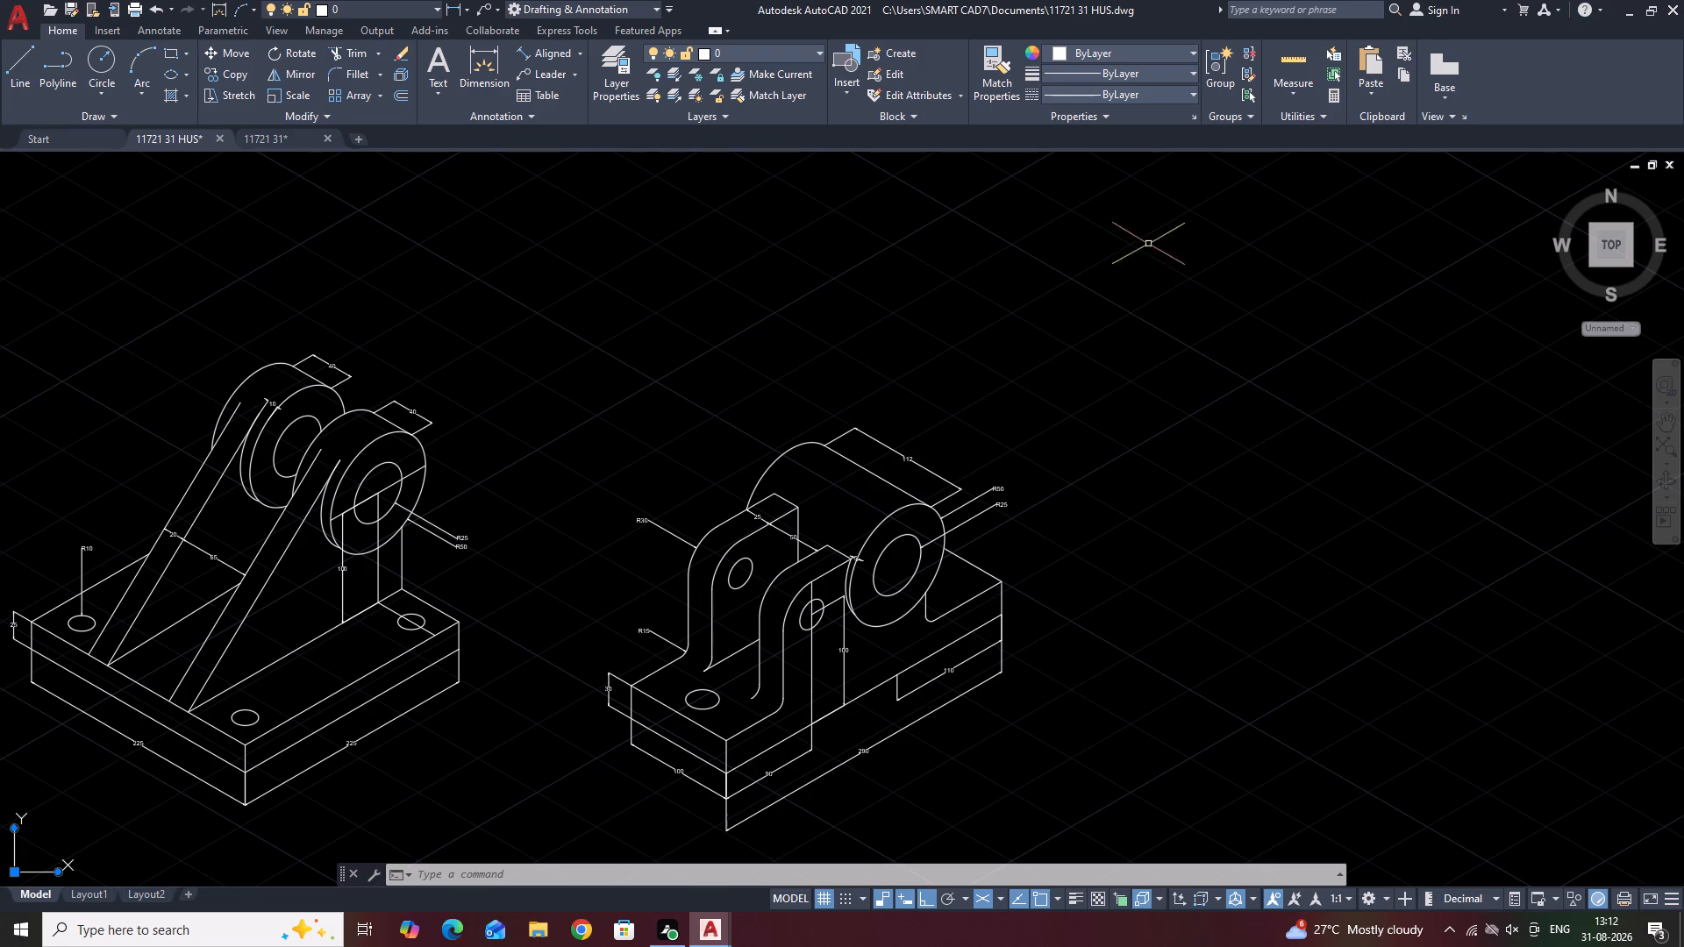
Examine both dimensioned isometric brackets and their radius leaders, up close and together with the relocated UCS origin.
scroll(640, 360, down, 1)
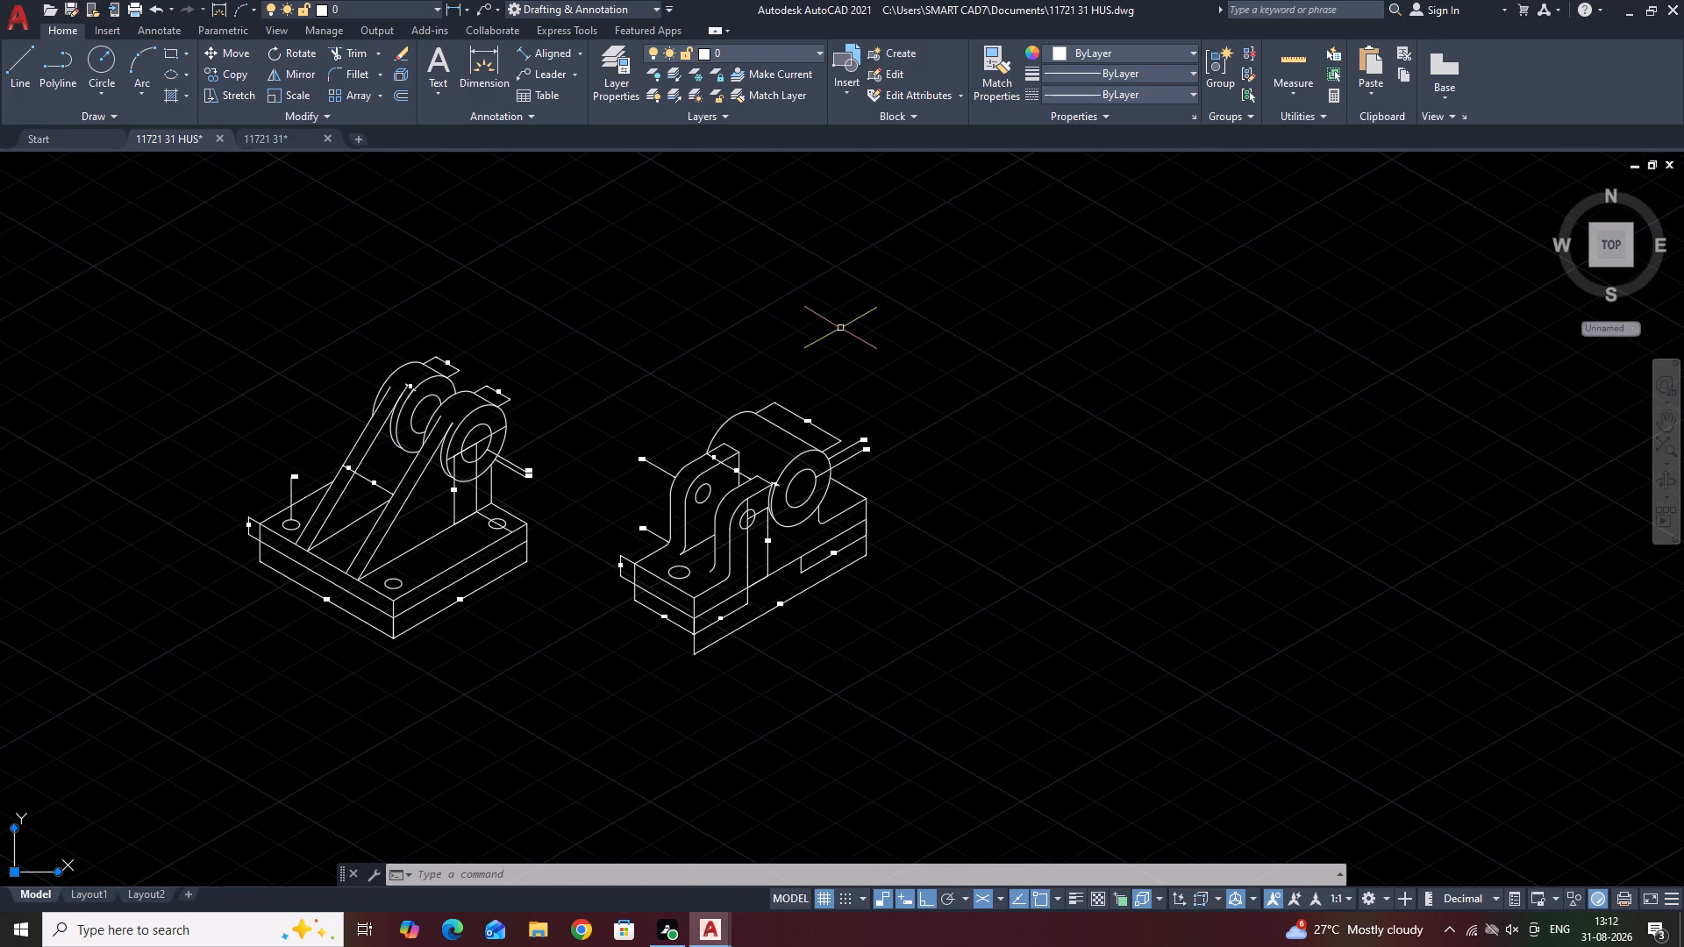
scroll(648, 314, up, 2)
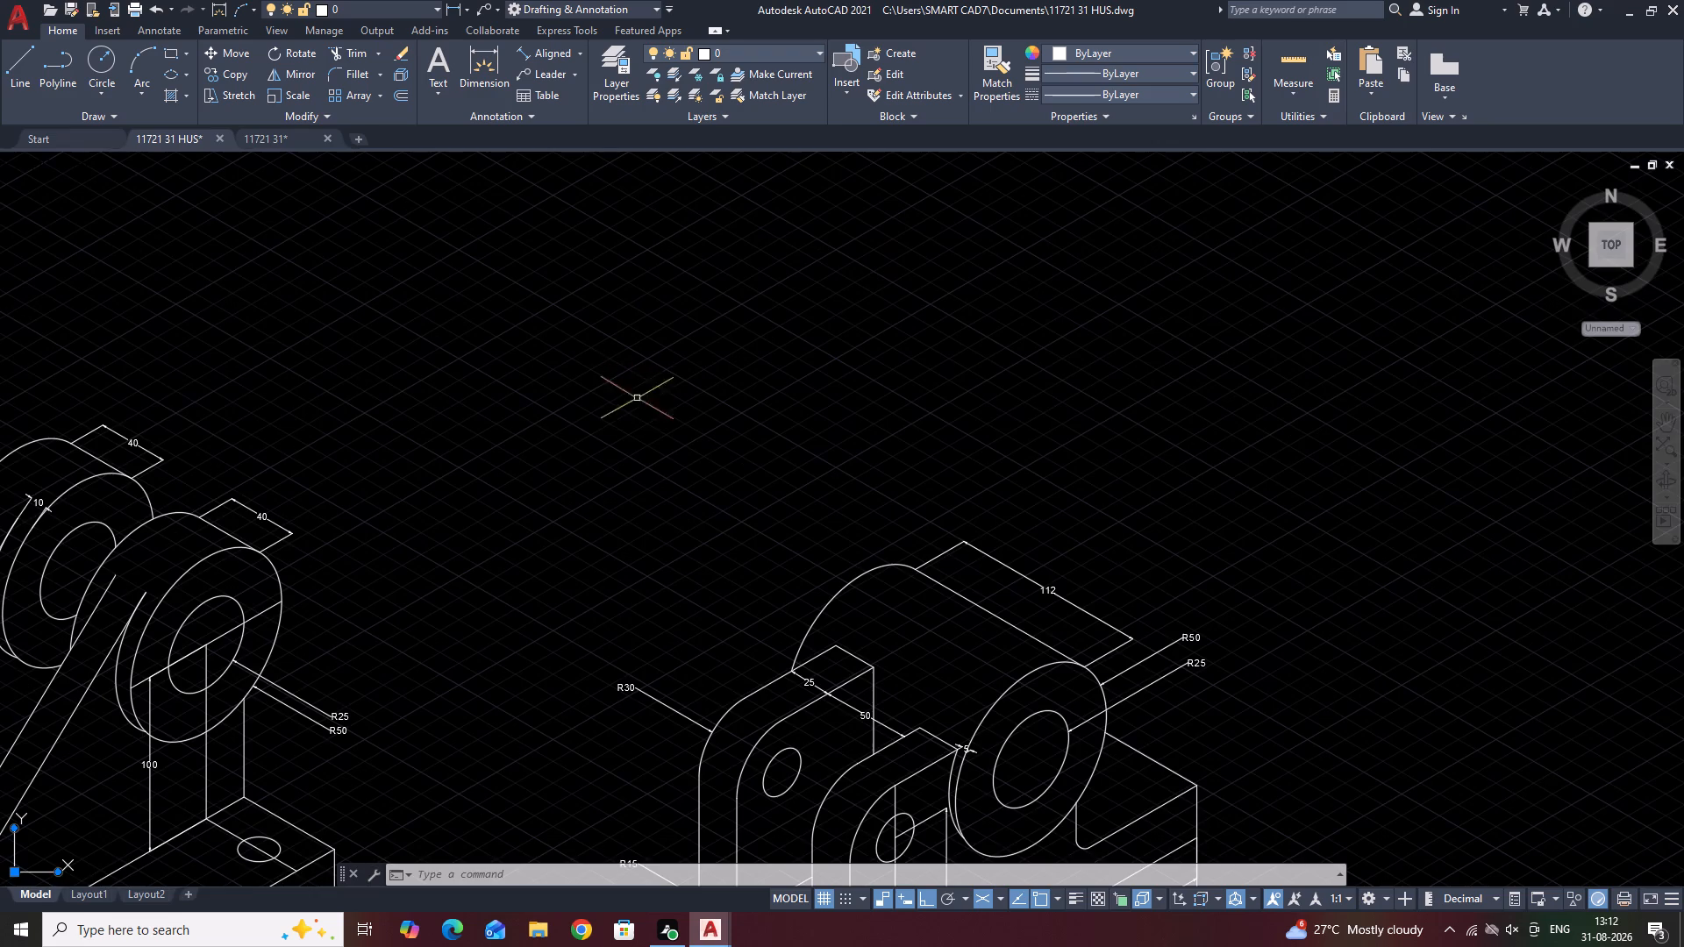
middle_drag(638, 423, 944, 202)
scroll(900, 343, down, 1)
middle_drag(856, 457, 703, 426)
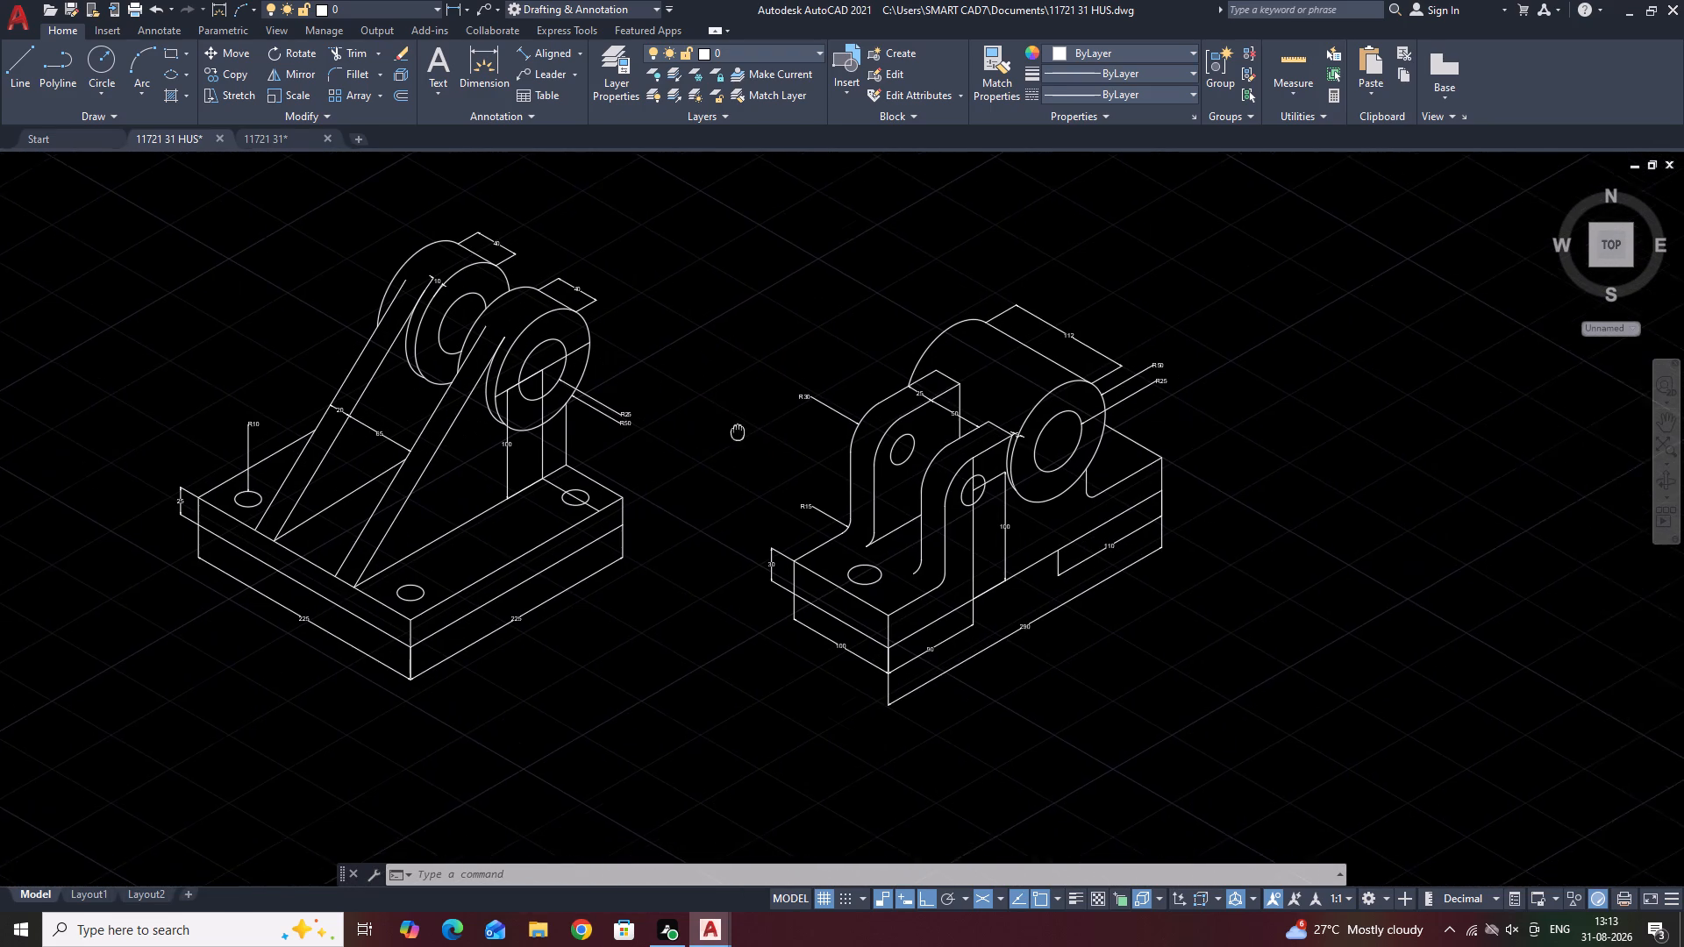
middle_drag(703, 426, 638, 416)
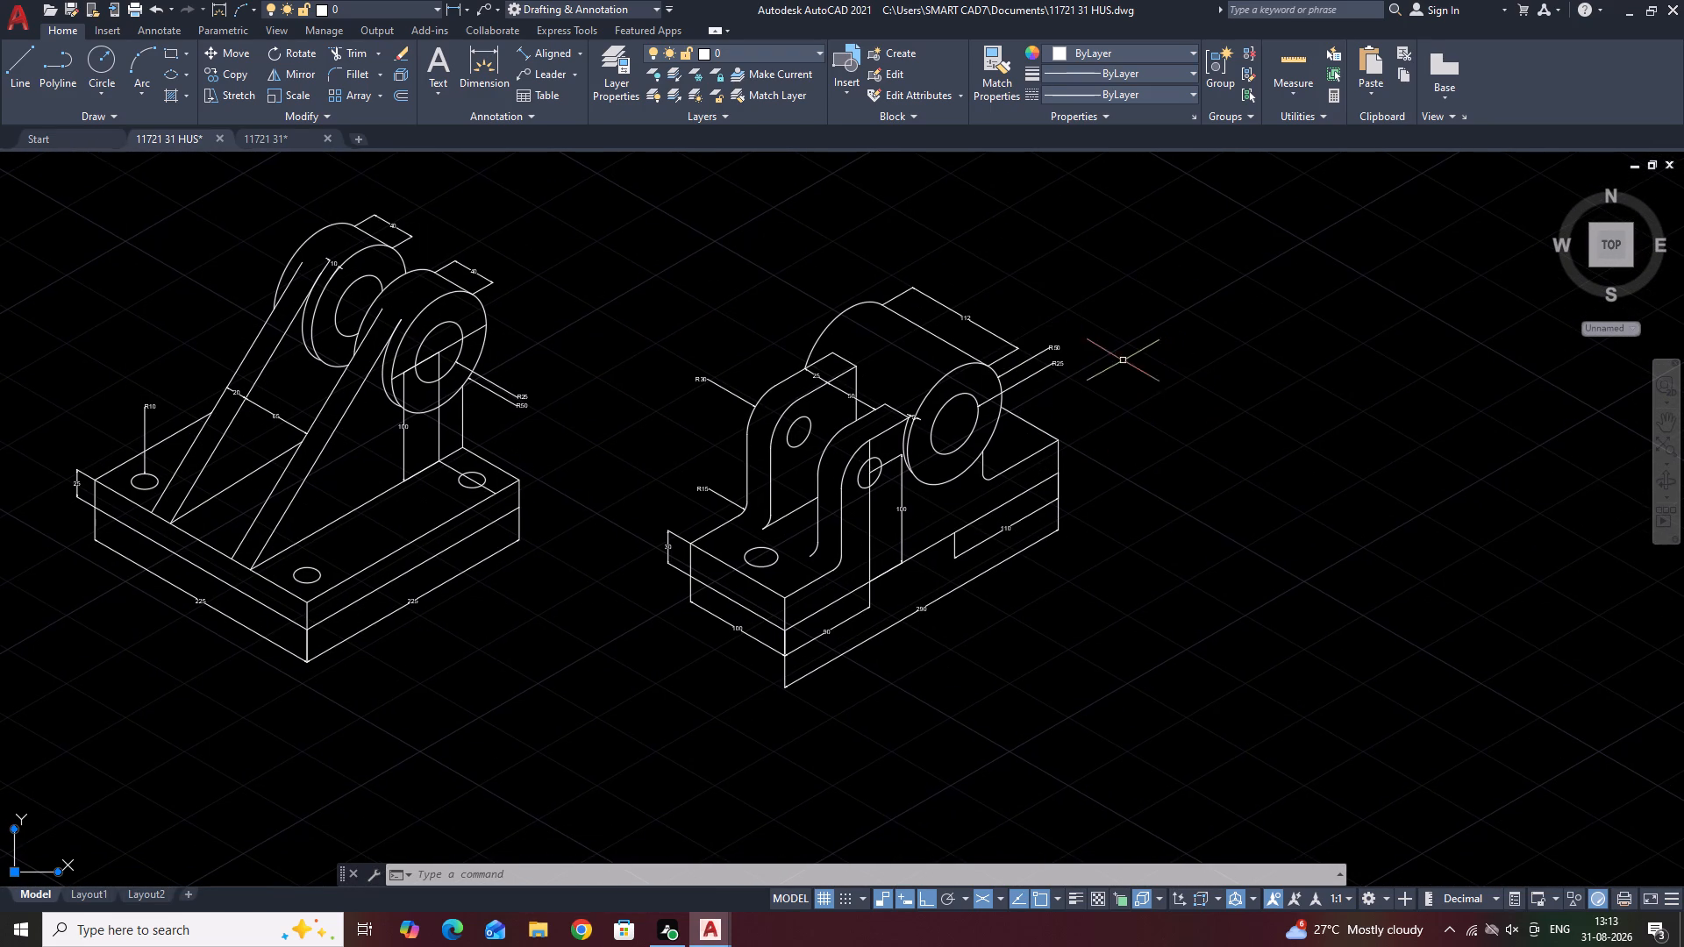
scroll(1079, 402, up, 1)
scroll(1074, 402, down, 1)
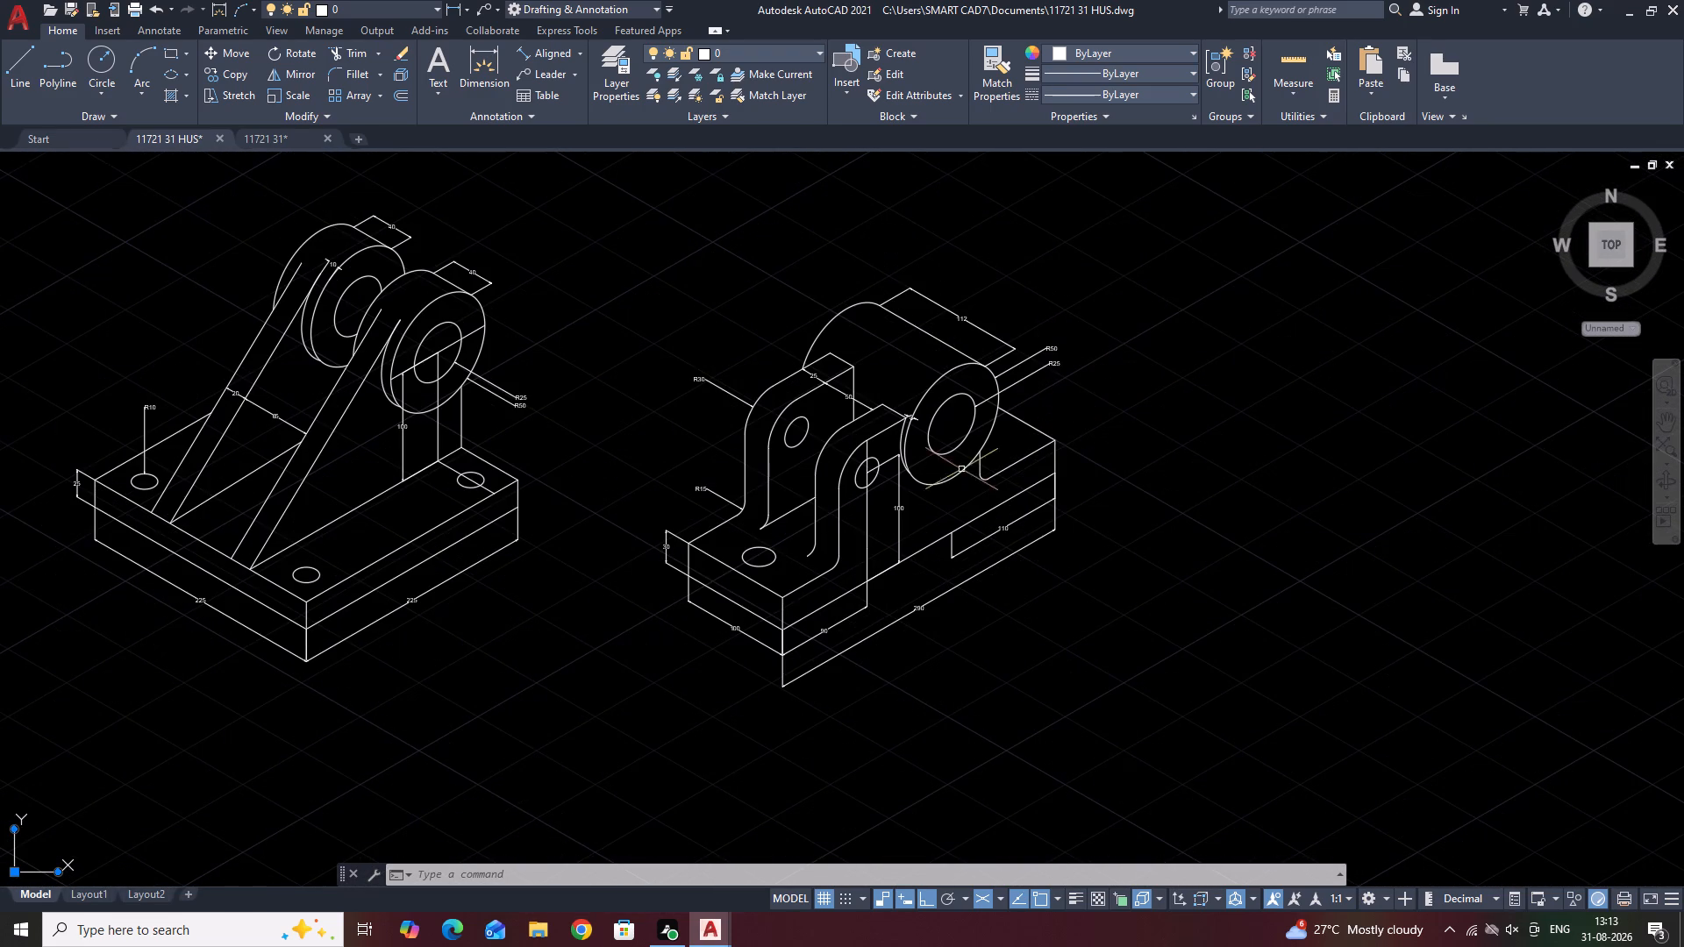
scroll(646, 545, down, 1)
middle_drag(646, 545, 652, 424)
scroll(658, 556, down, 1)
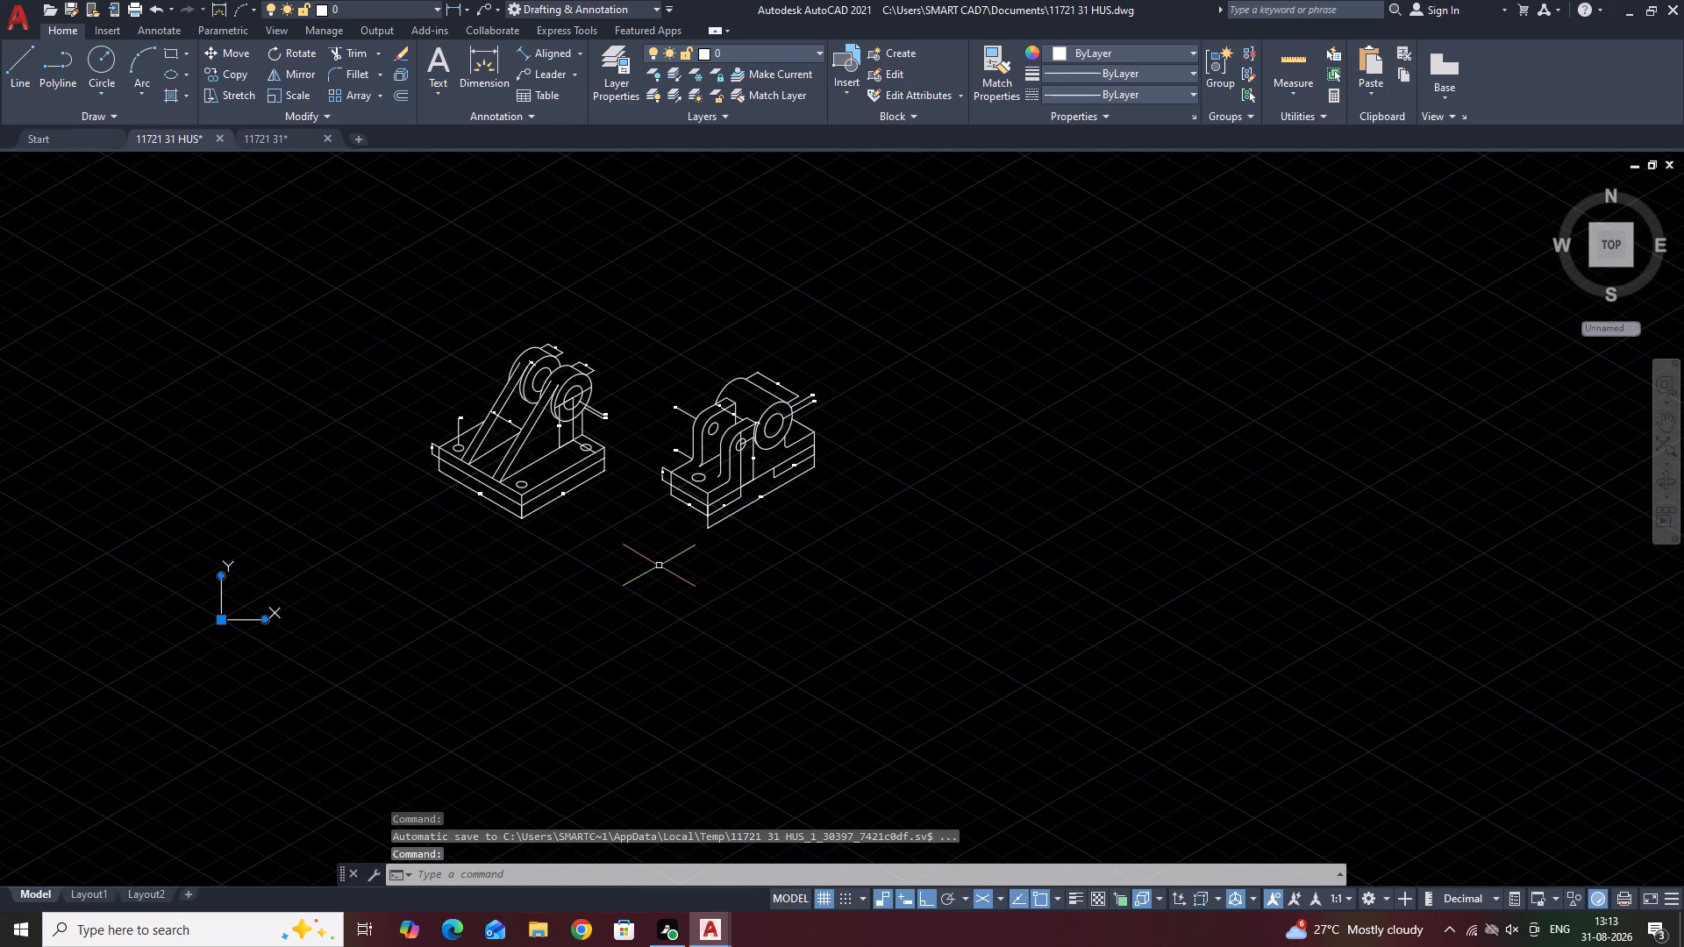
middle_drag(809, 566, 1006, 565)
scroll(955, 568, up, 2)
scroll(951, 562, down, 1)
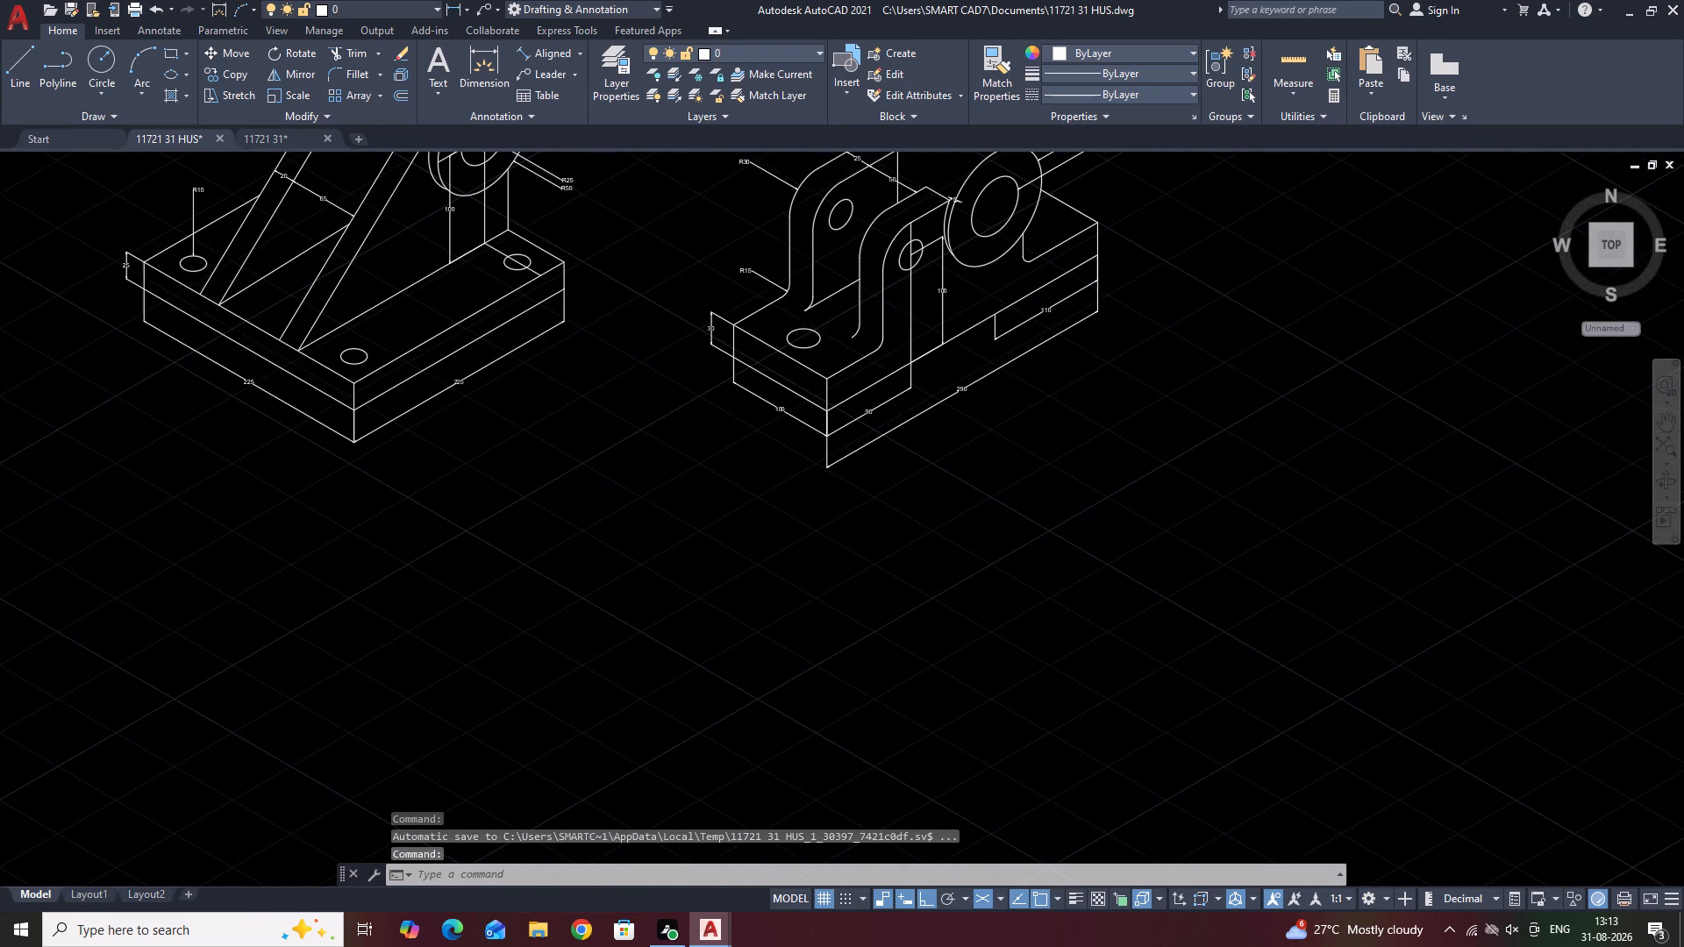
middle_drag(692, 477, 582, 627)
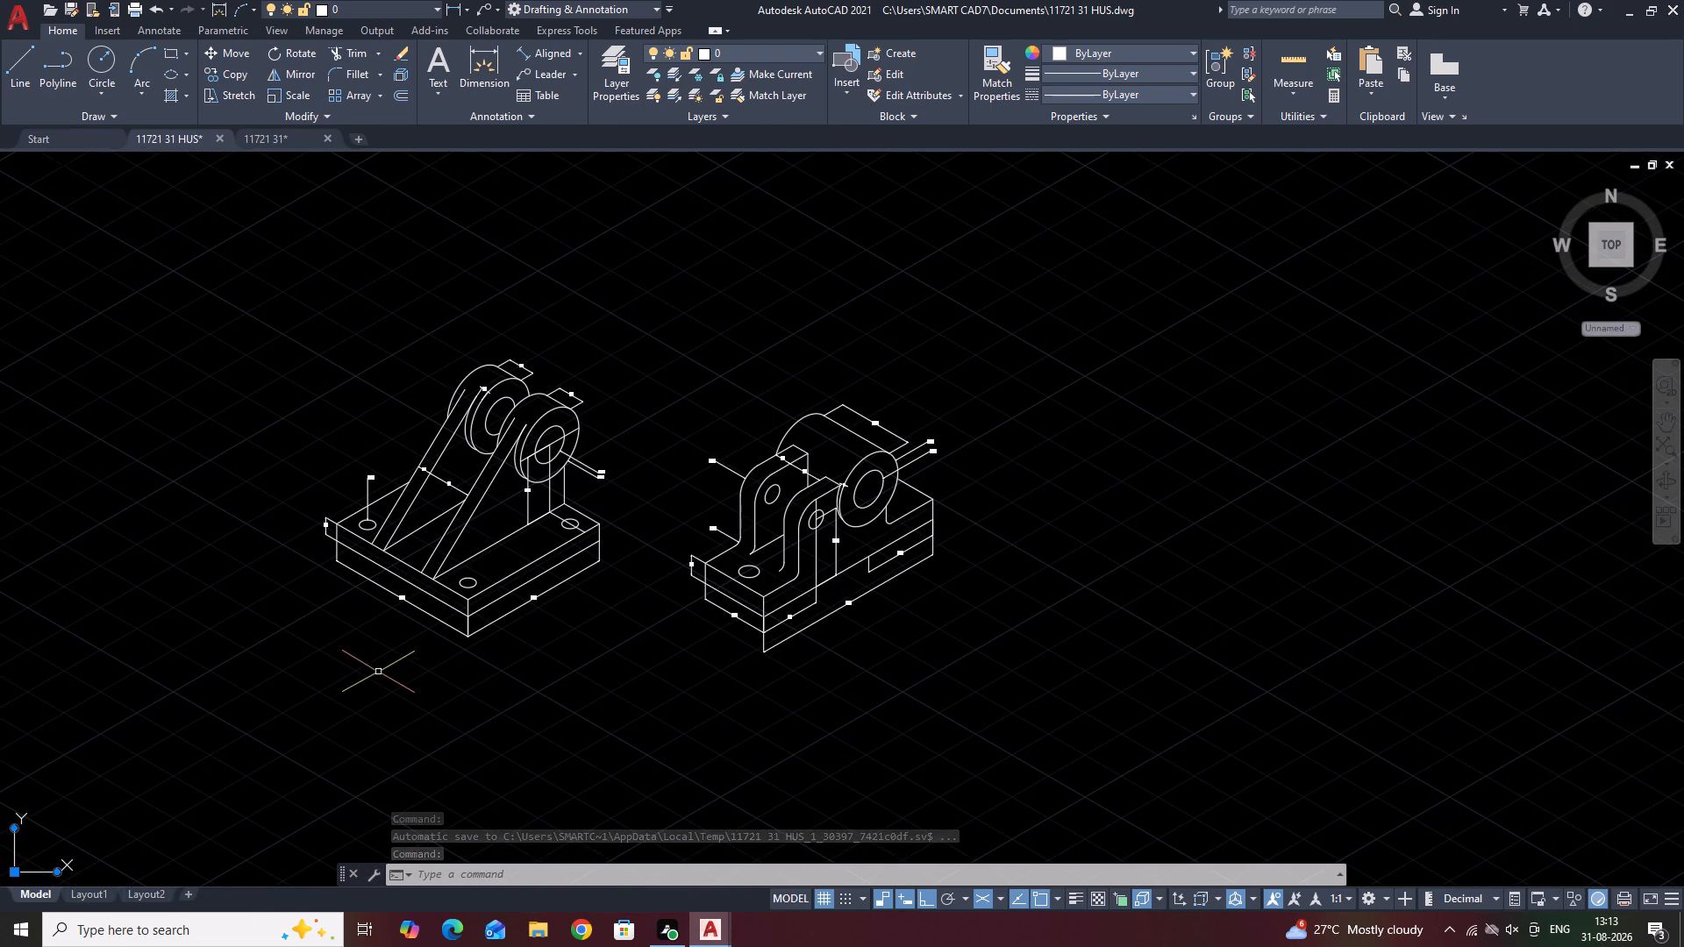
middle_drag(378, 672, 741, 682)
middle_drag(848, 664, 813, 653)
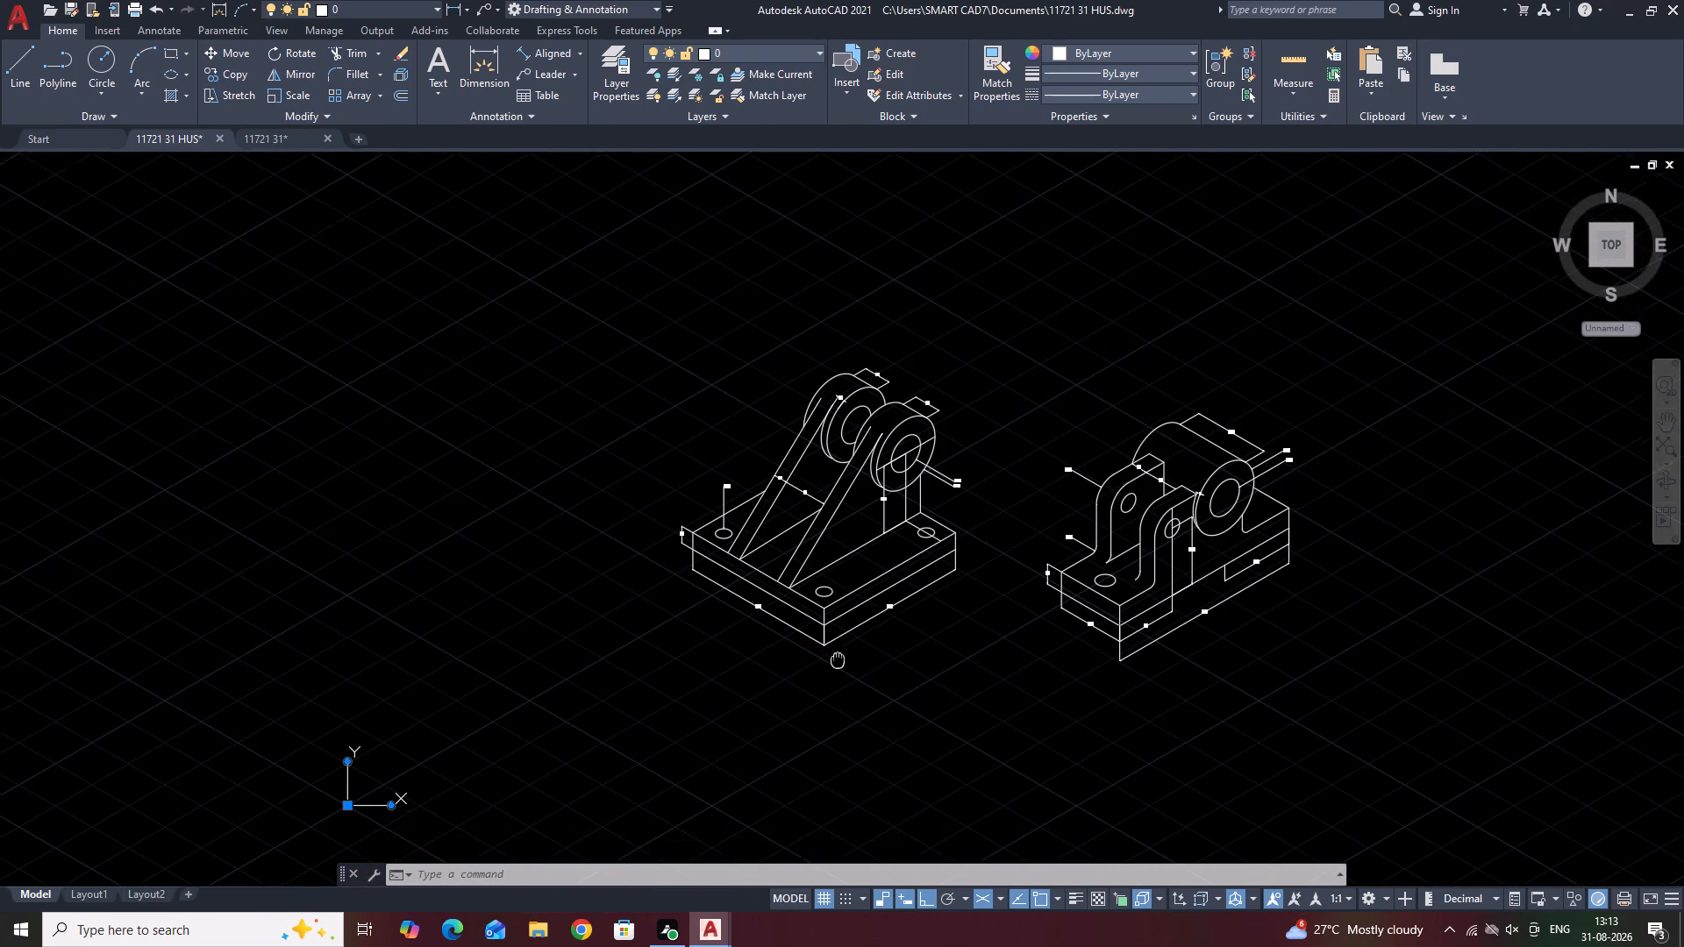
middle_drag(813, 653, 655, 622)
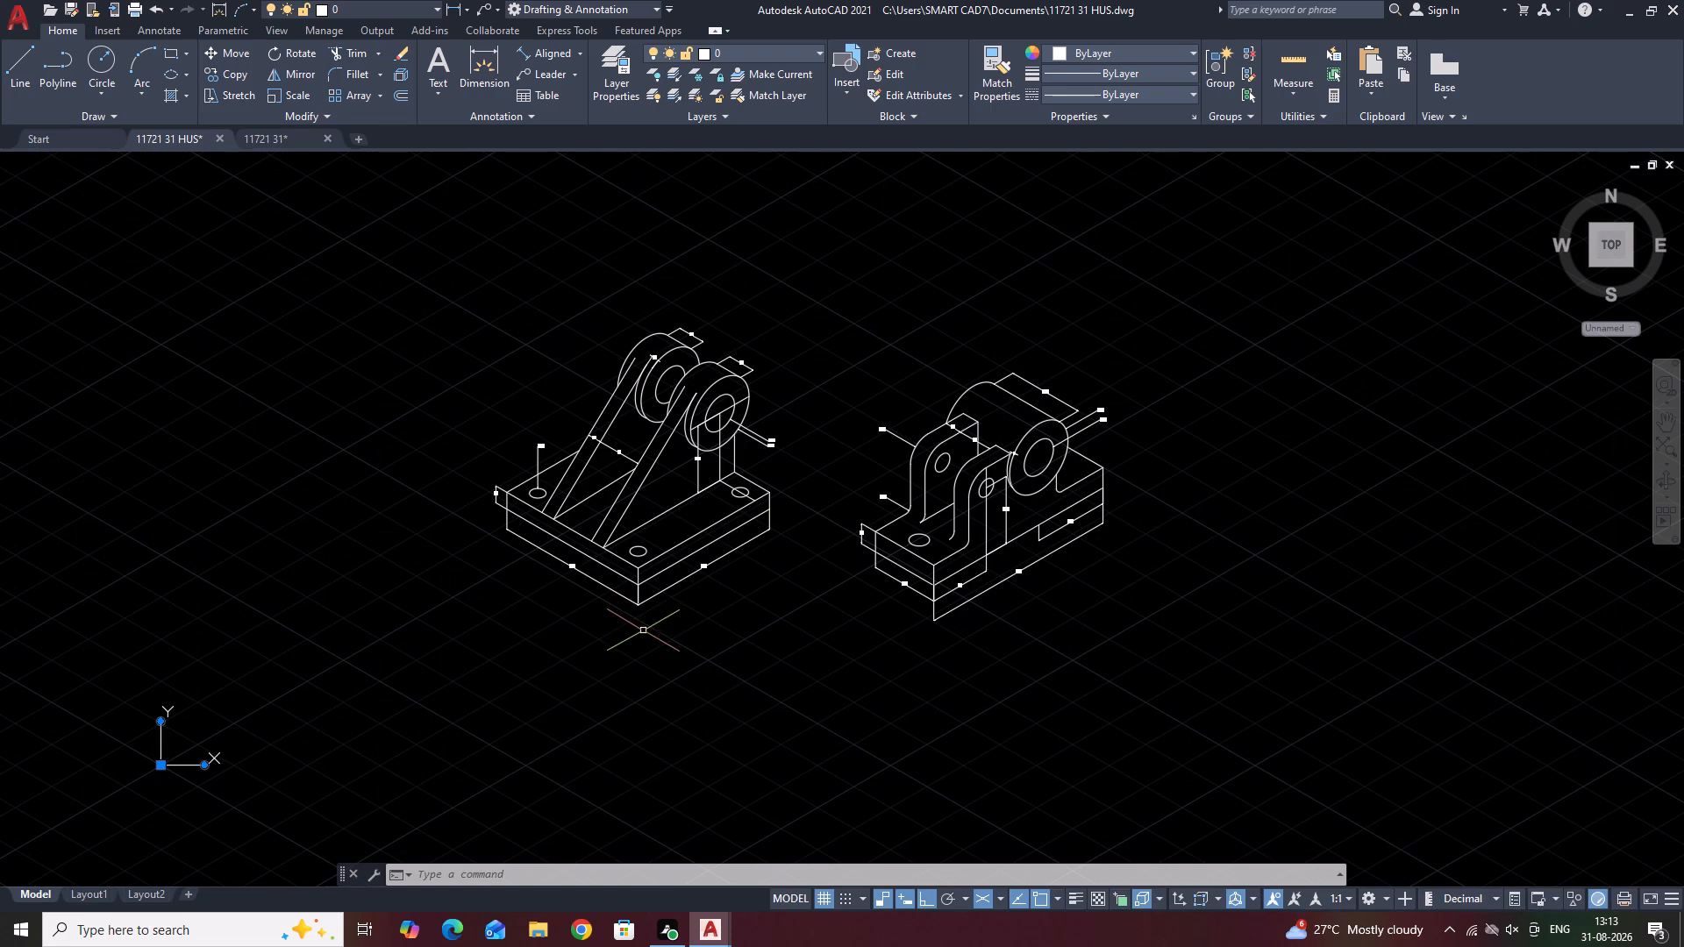
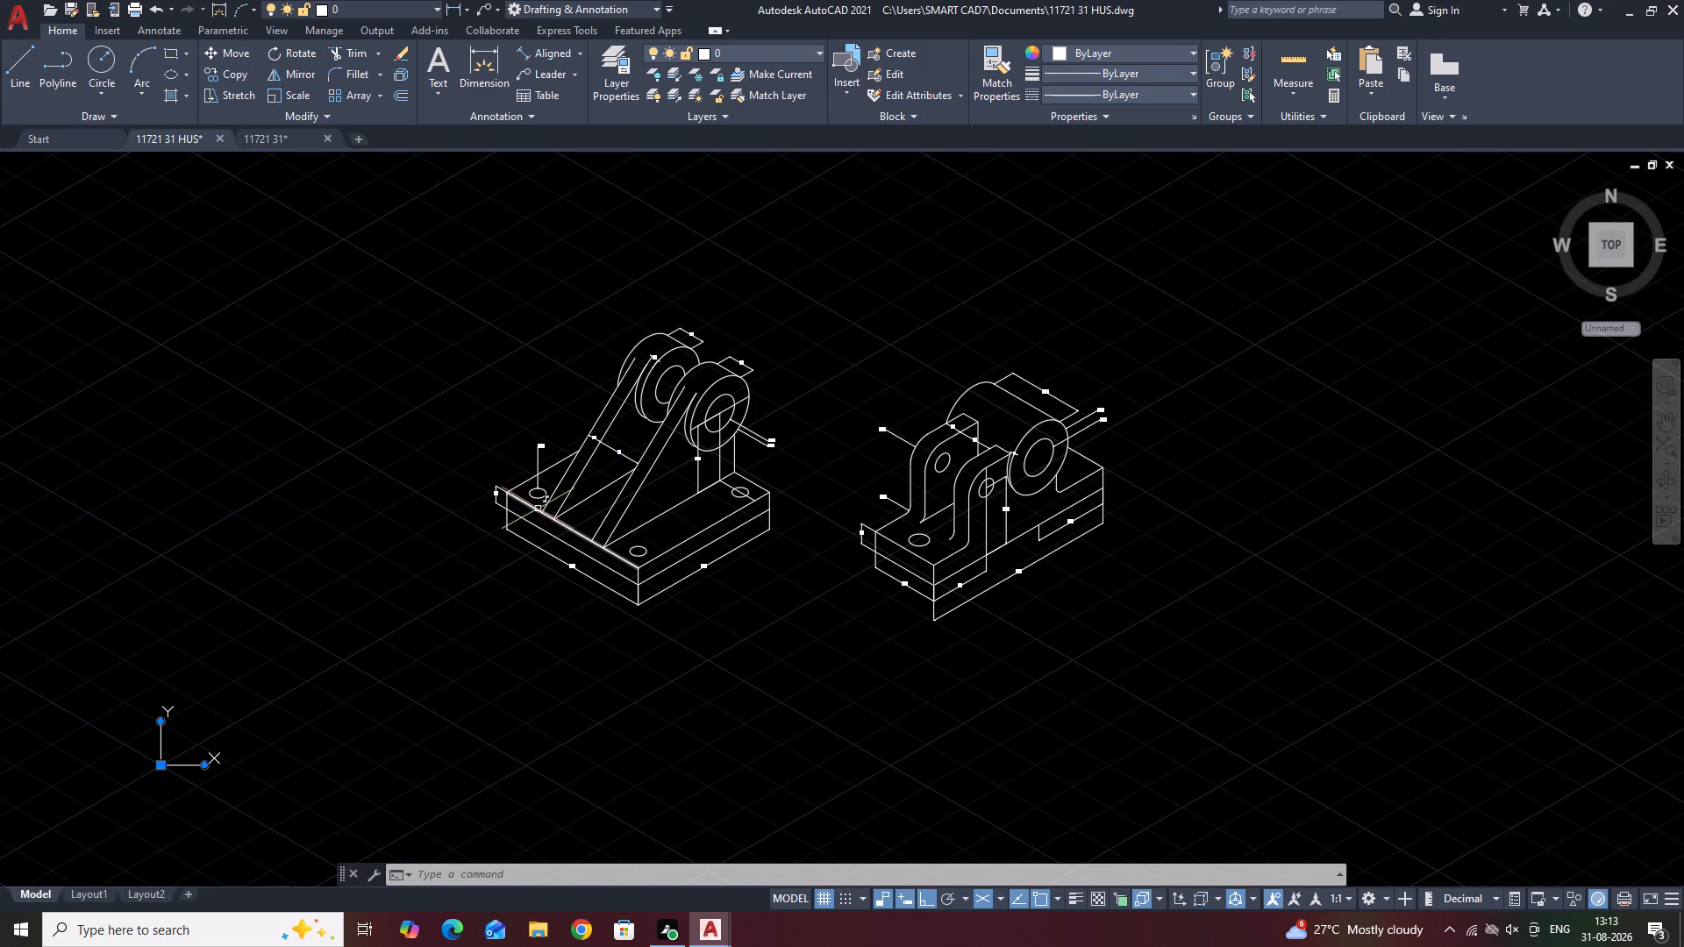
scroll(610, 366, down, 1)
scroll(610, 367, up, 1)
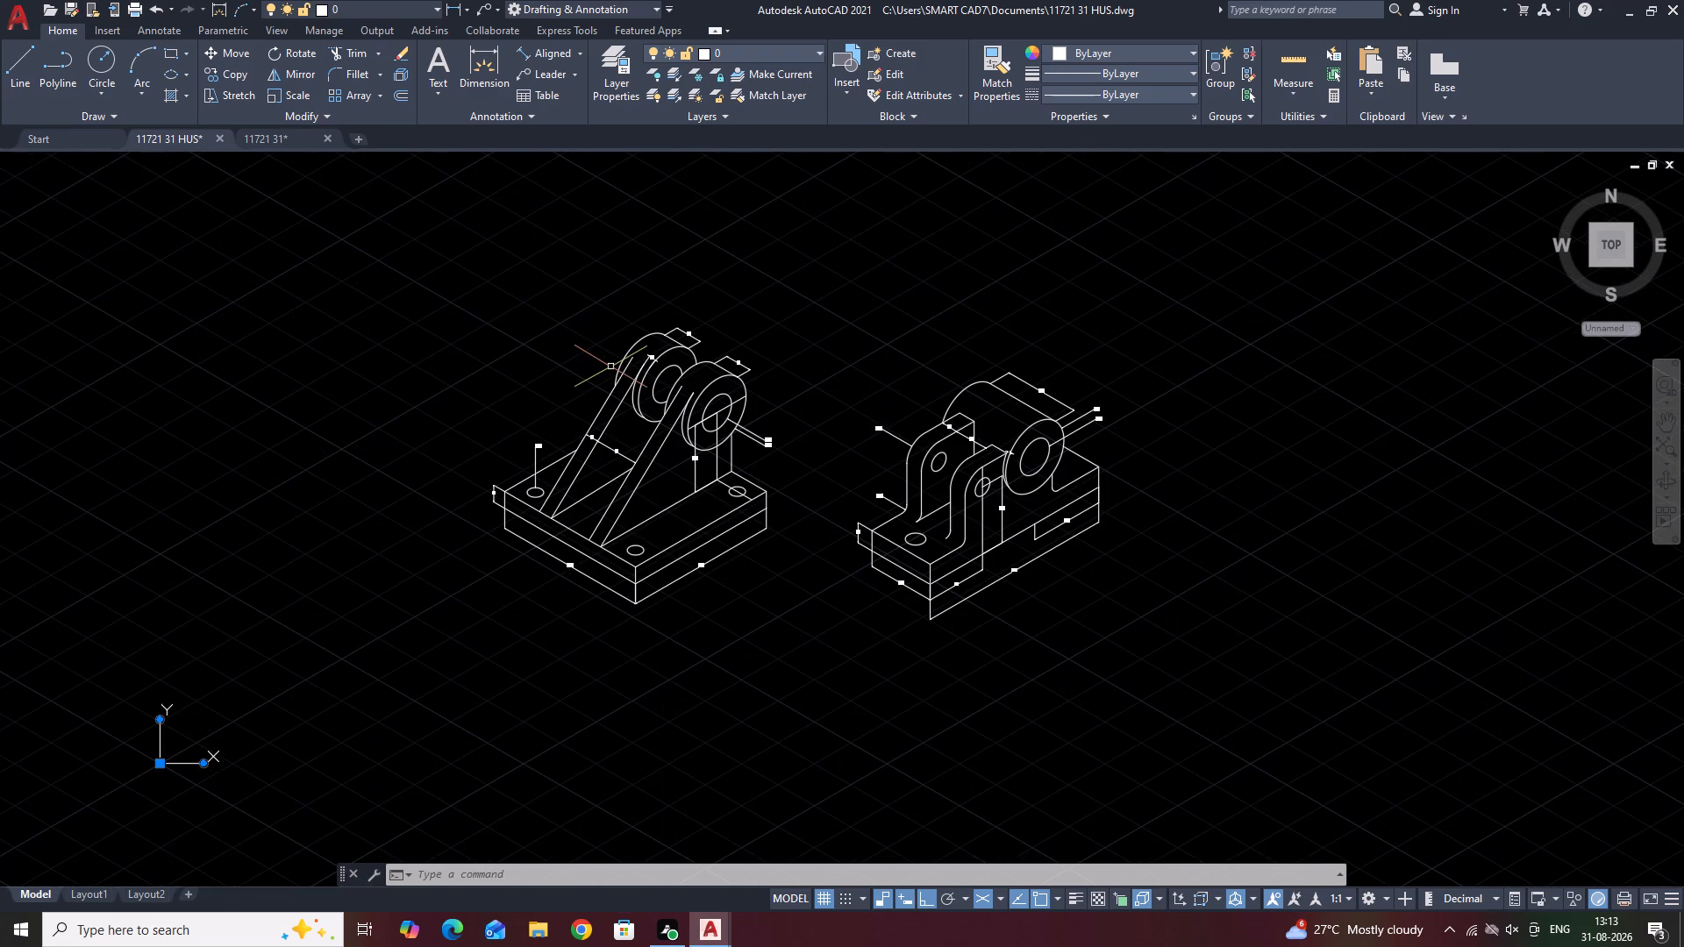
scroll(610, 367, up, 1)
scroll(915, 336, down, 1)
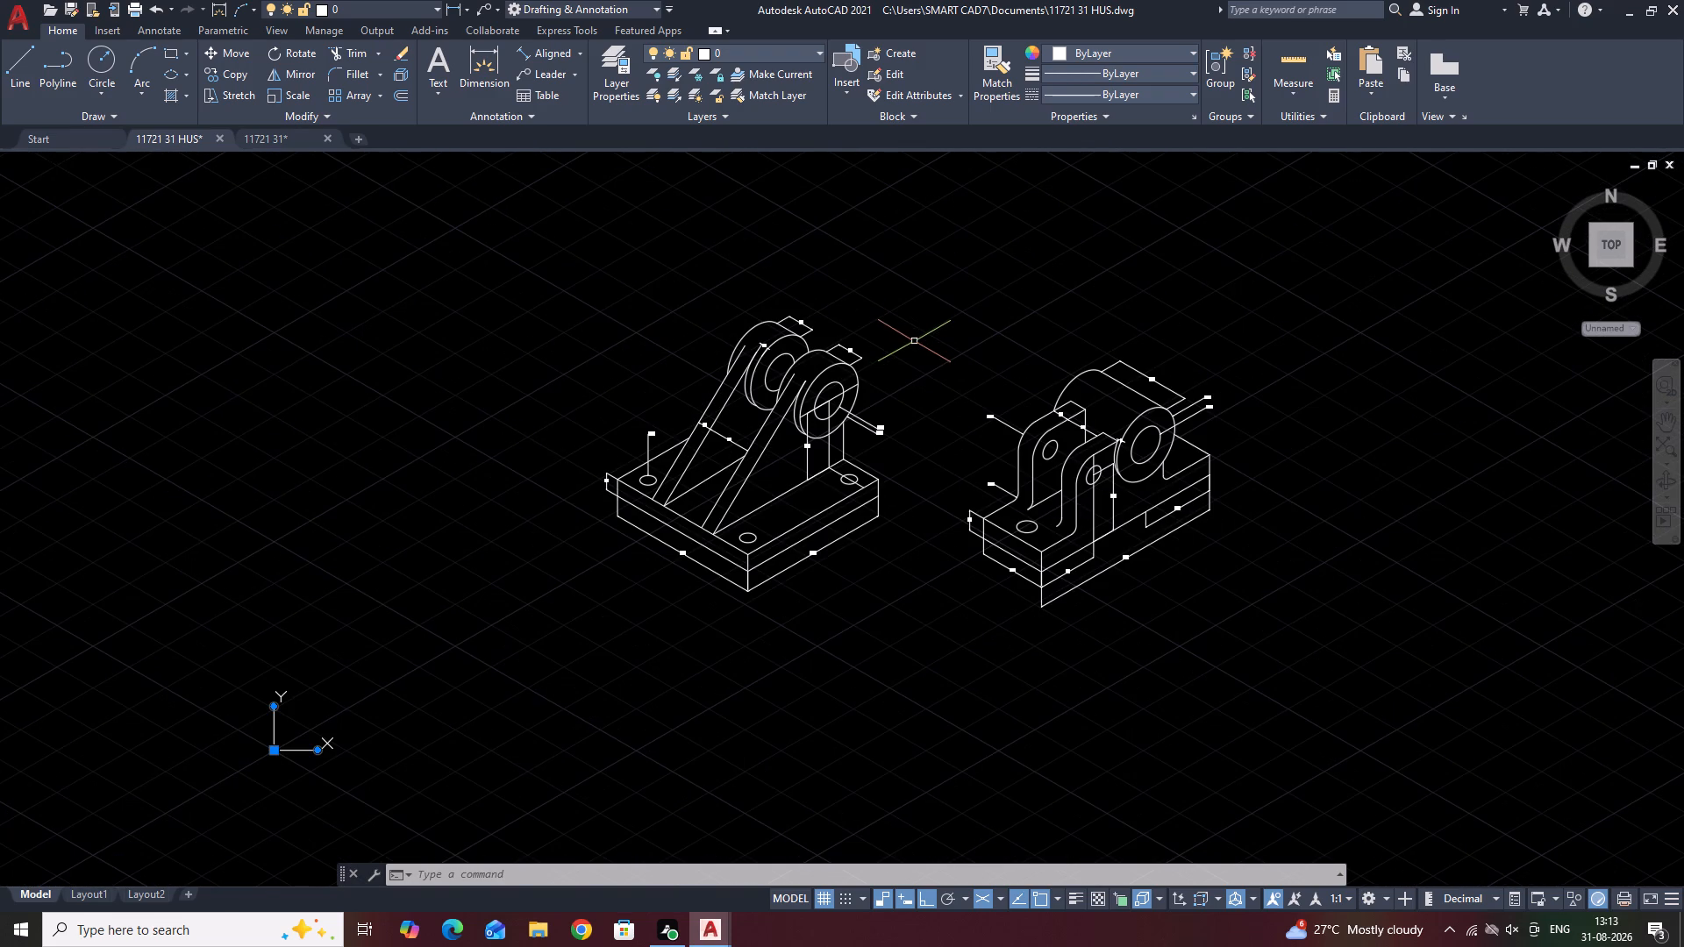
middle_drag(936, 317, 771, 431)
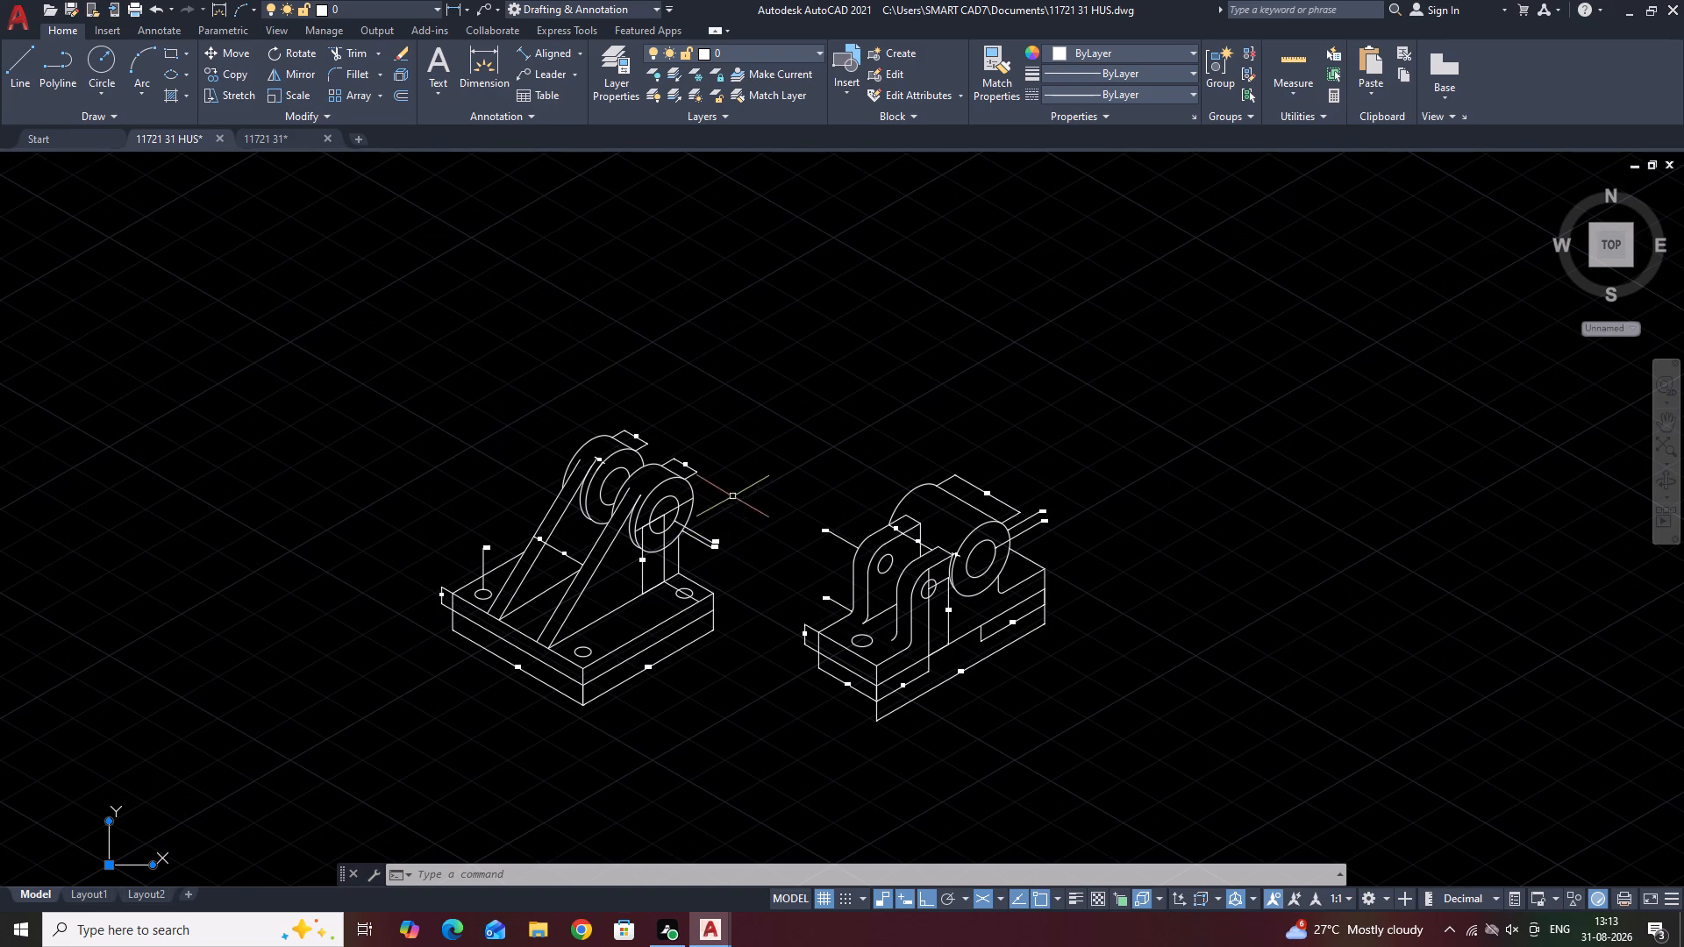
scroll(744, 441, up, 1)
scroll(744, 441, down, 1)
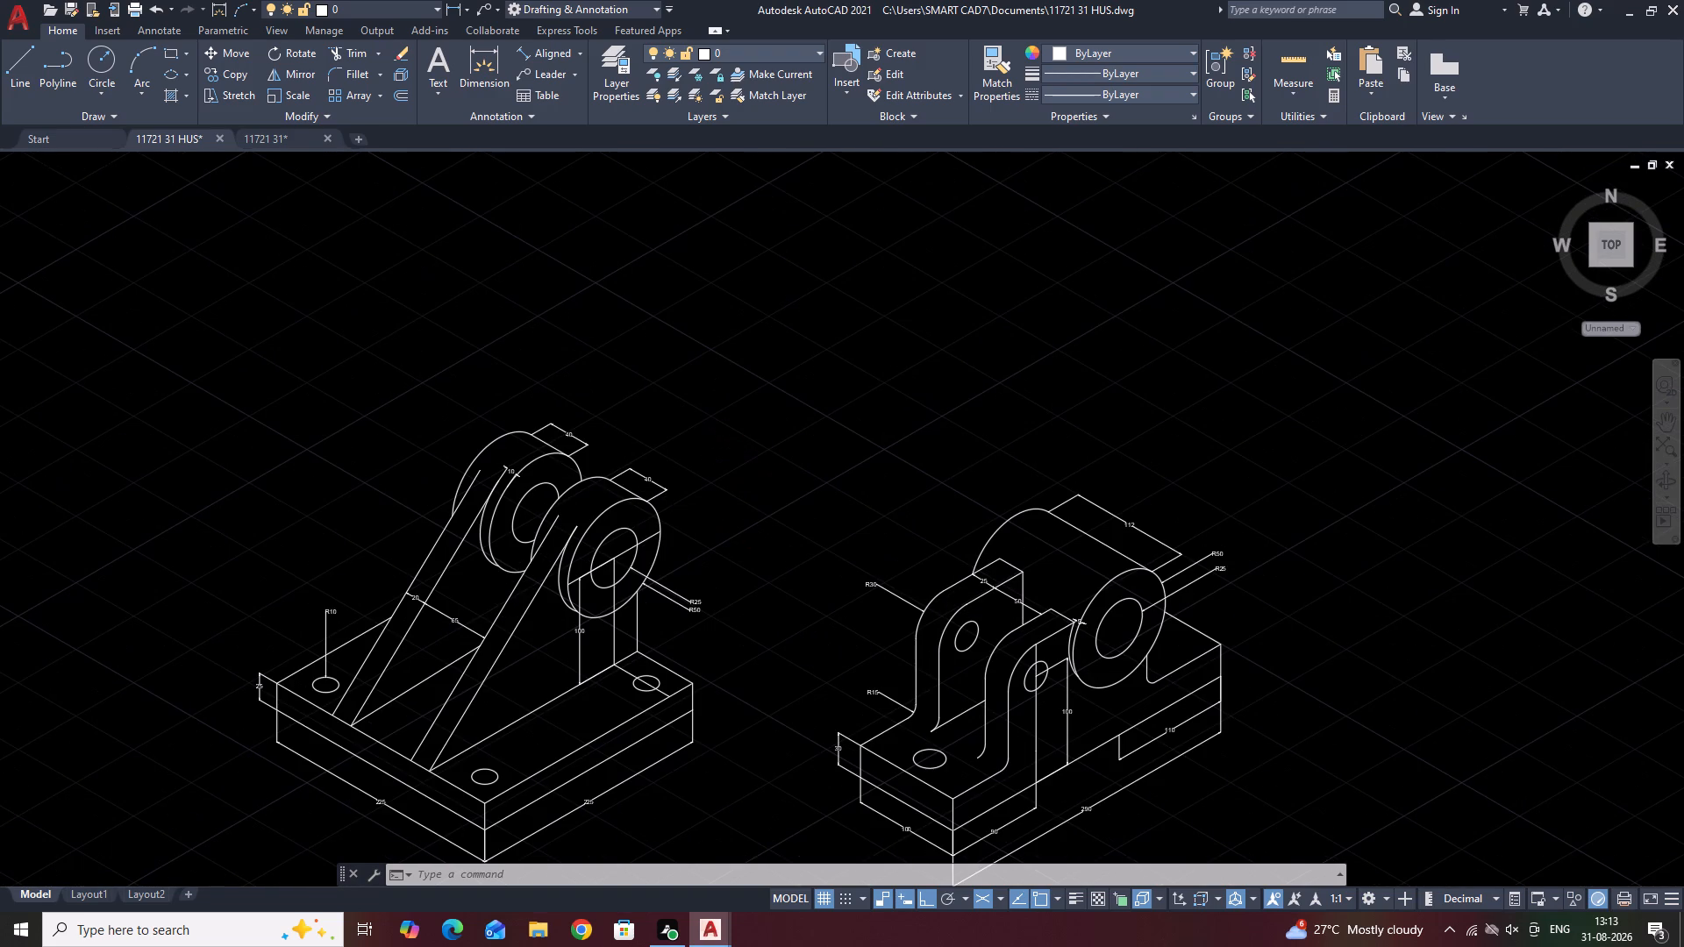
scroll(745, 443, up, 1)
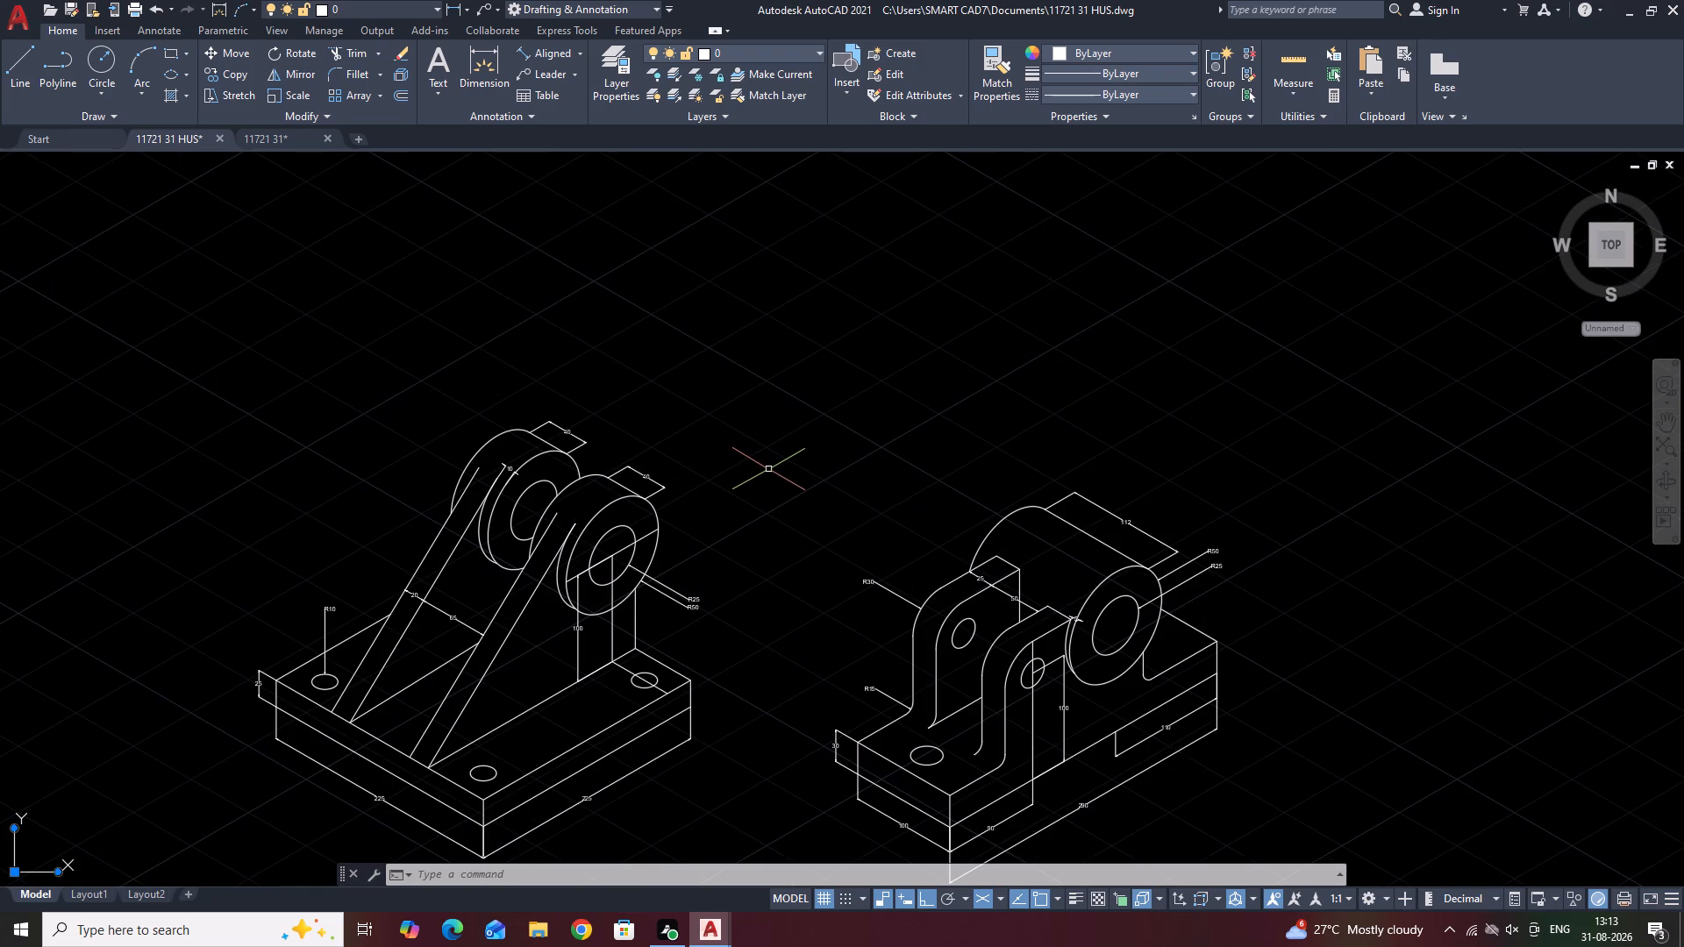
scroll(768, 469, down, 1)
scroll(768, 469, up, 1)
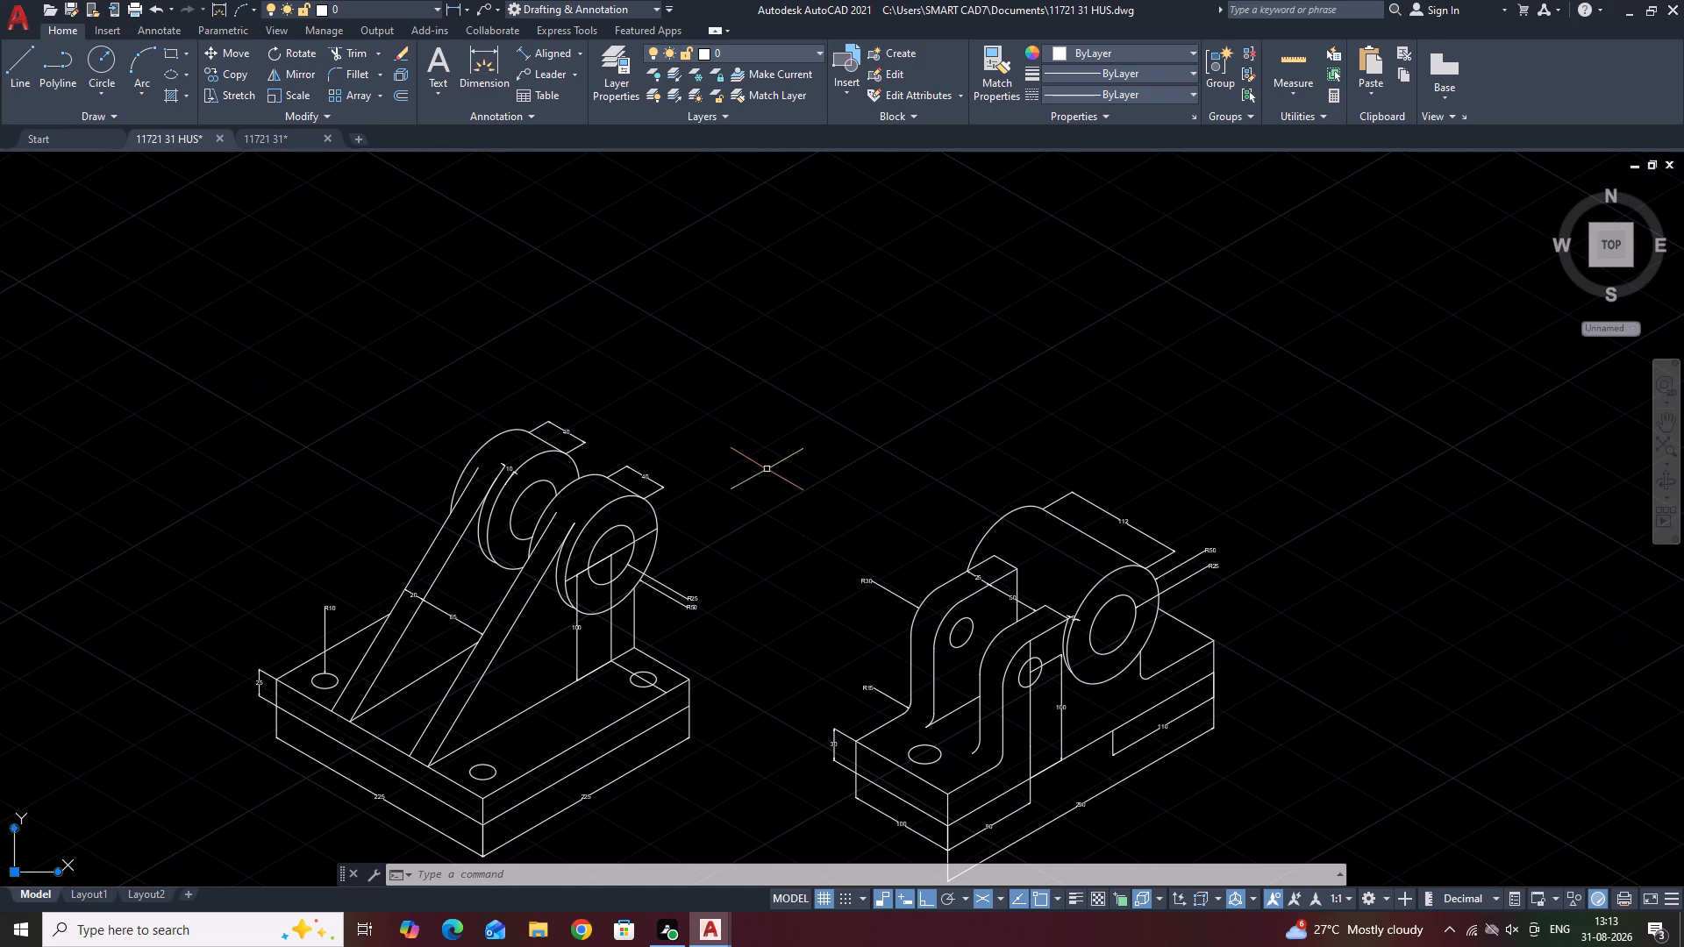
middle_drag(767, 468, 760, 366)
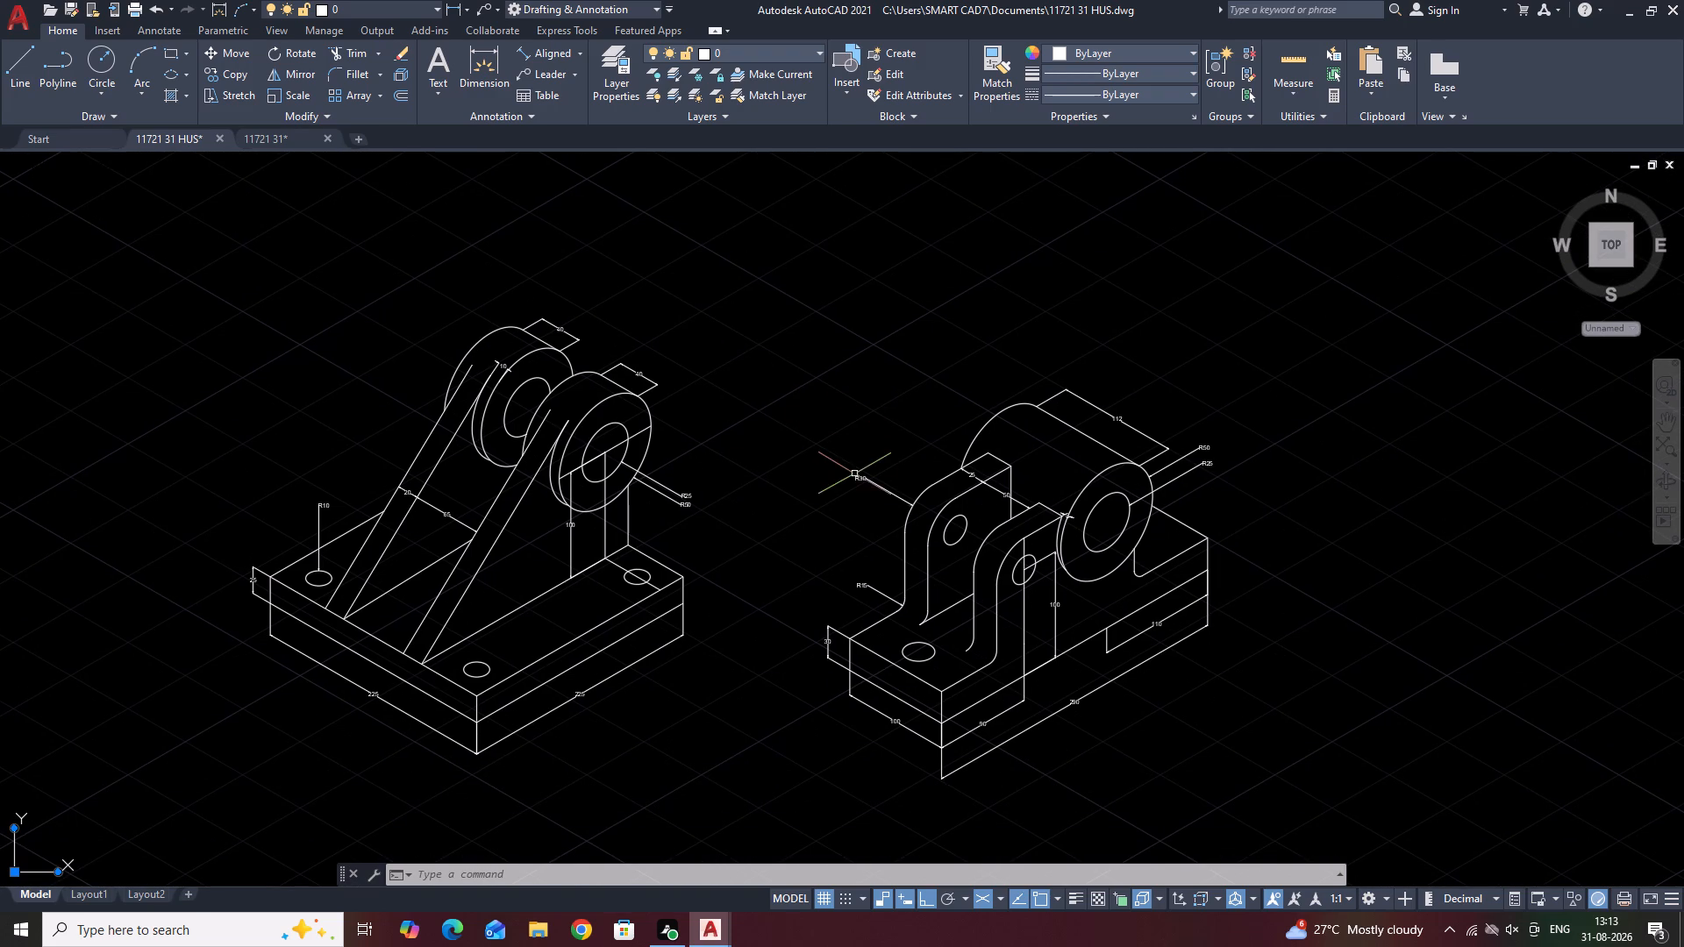
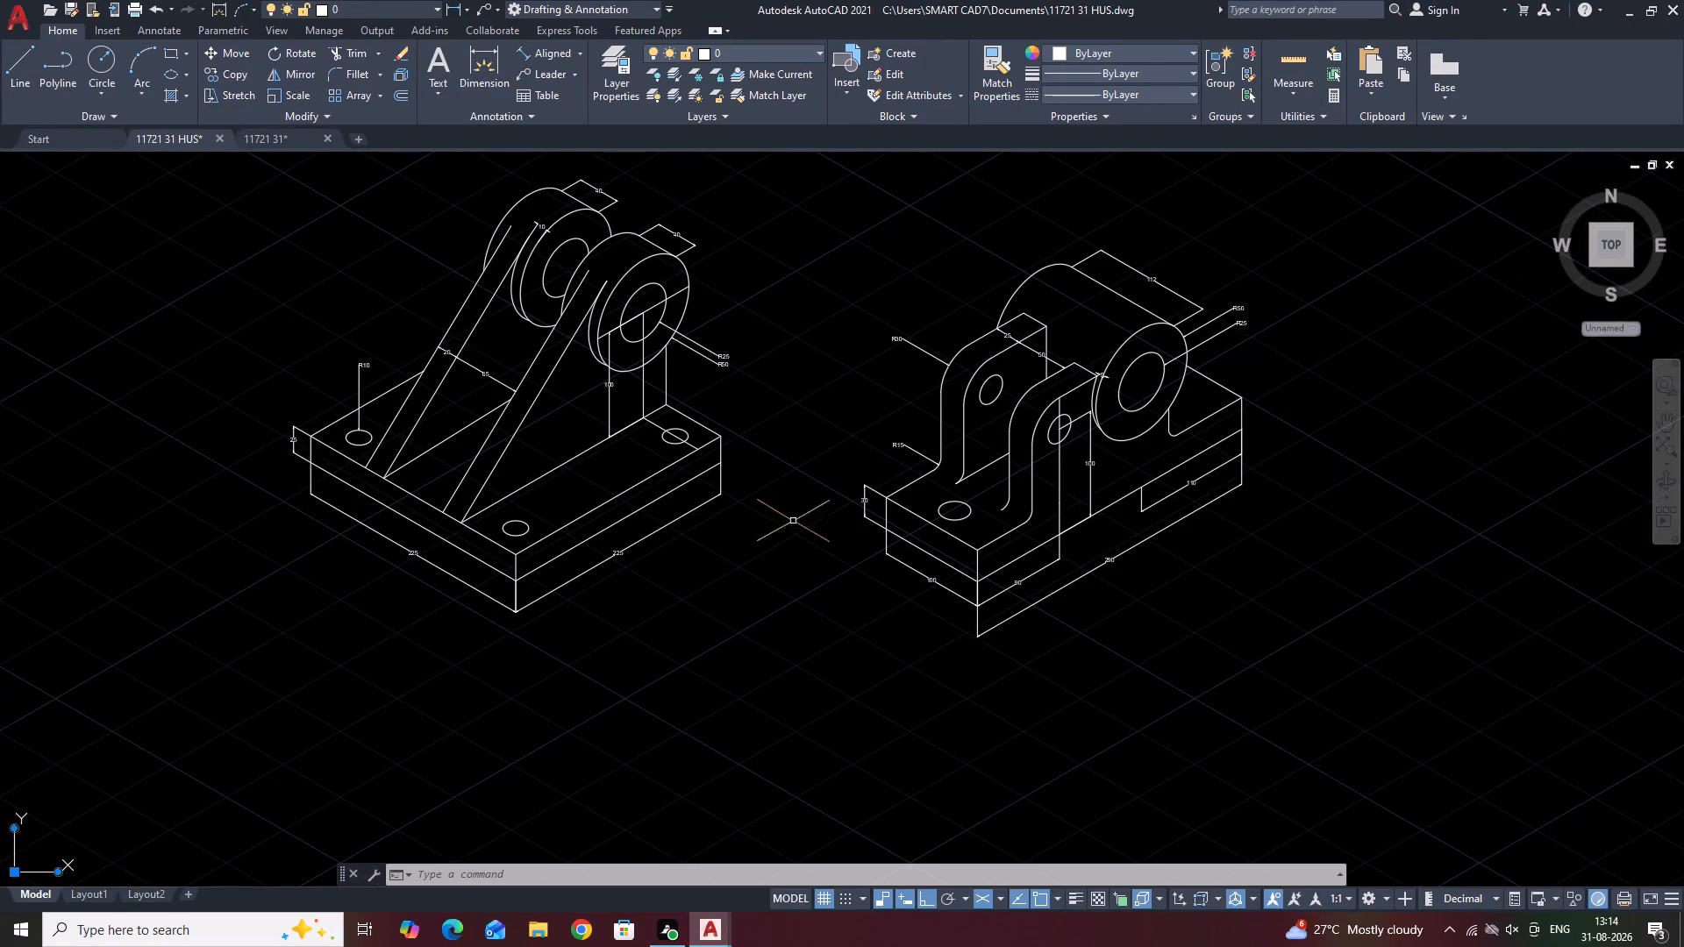
Inspect both isometric bracket drawings with their dimensions and radius leaders, close up and as a whole.
scroll(687, 616, down, 2)
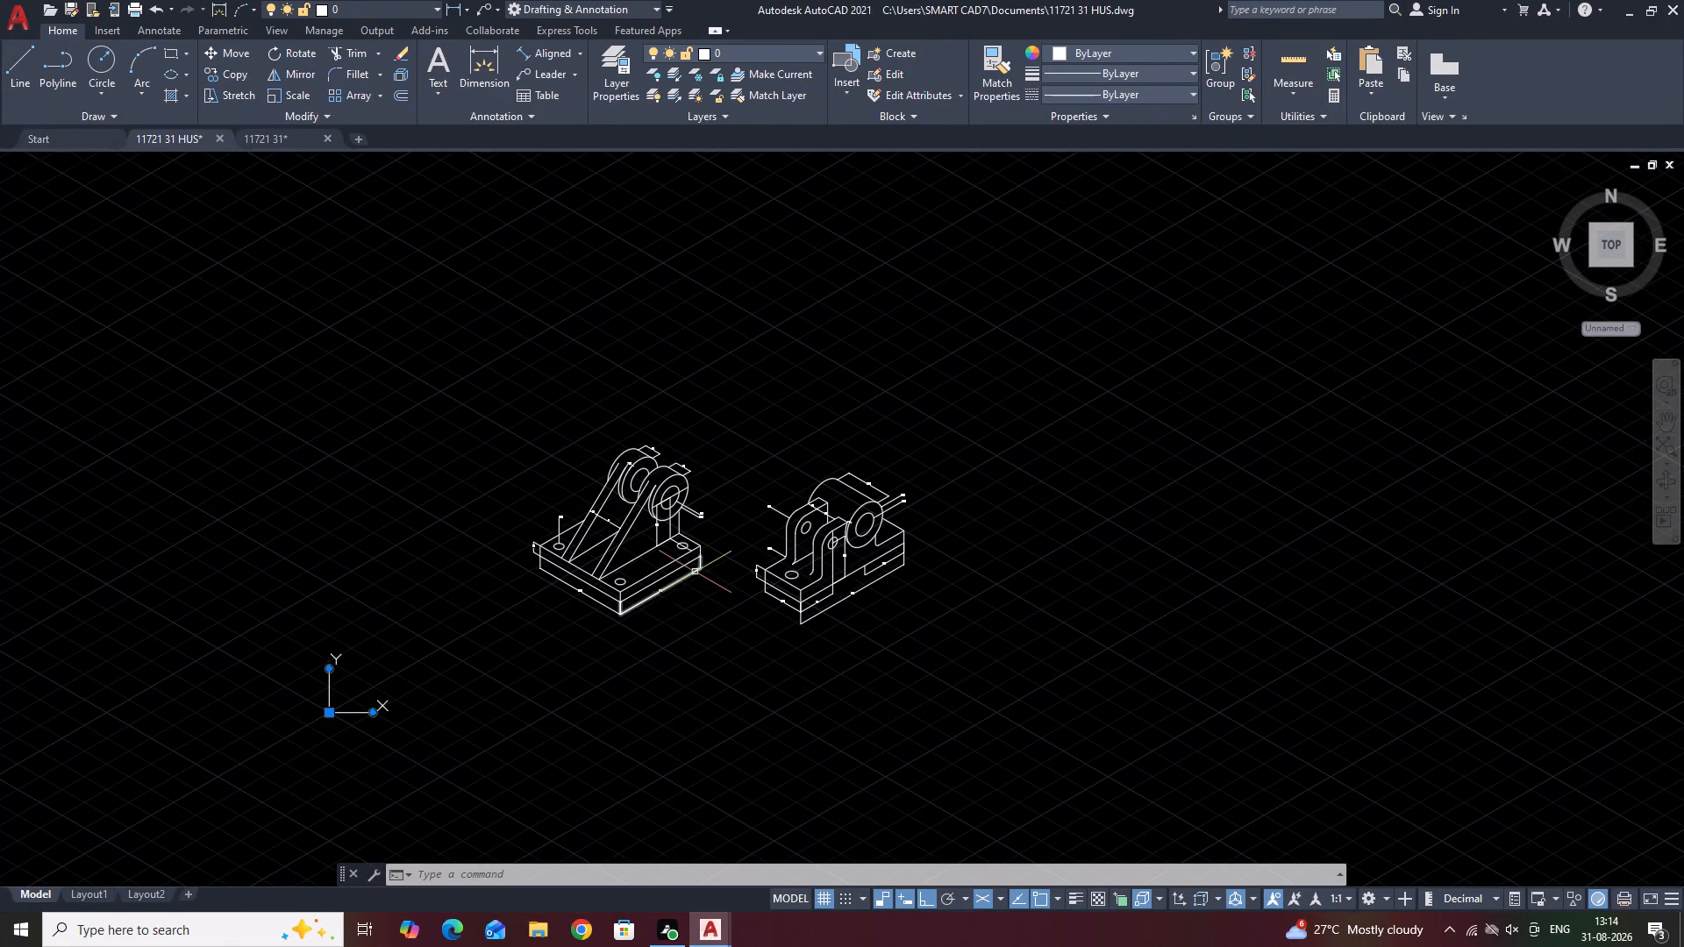
scroll(769, 528, up, 1)
scroll(696, 559, up, 1)
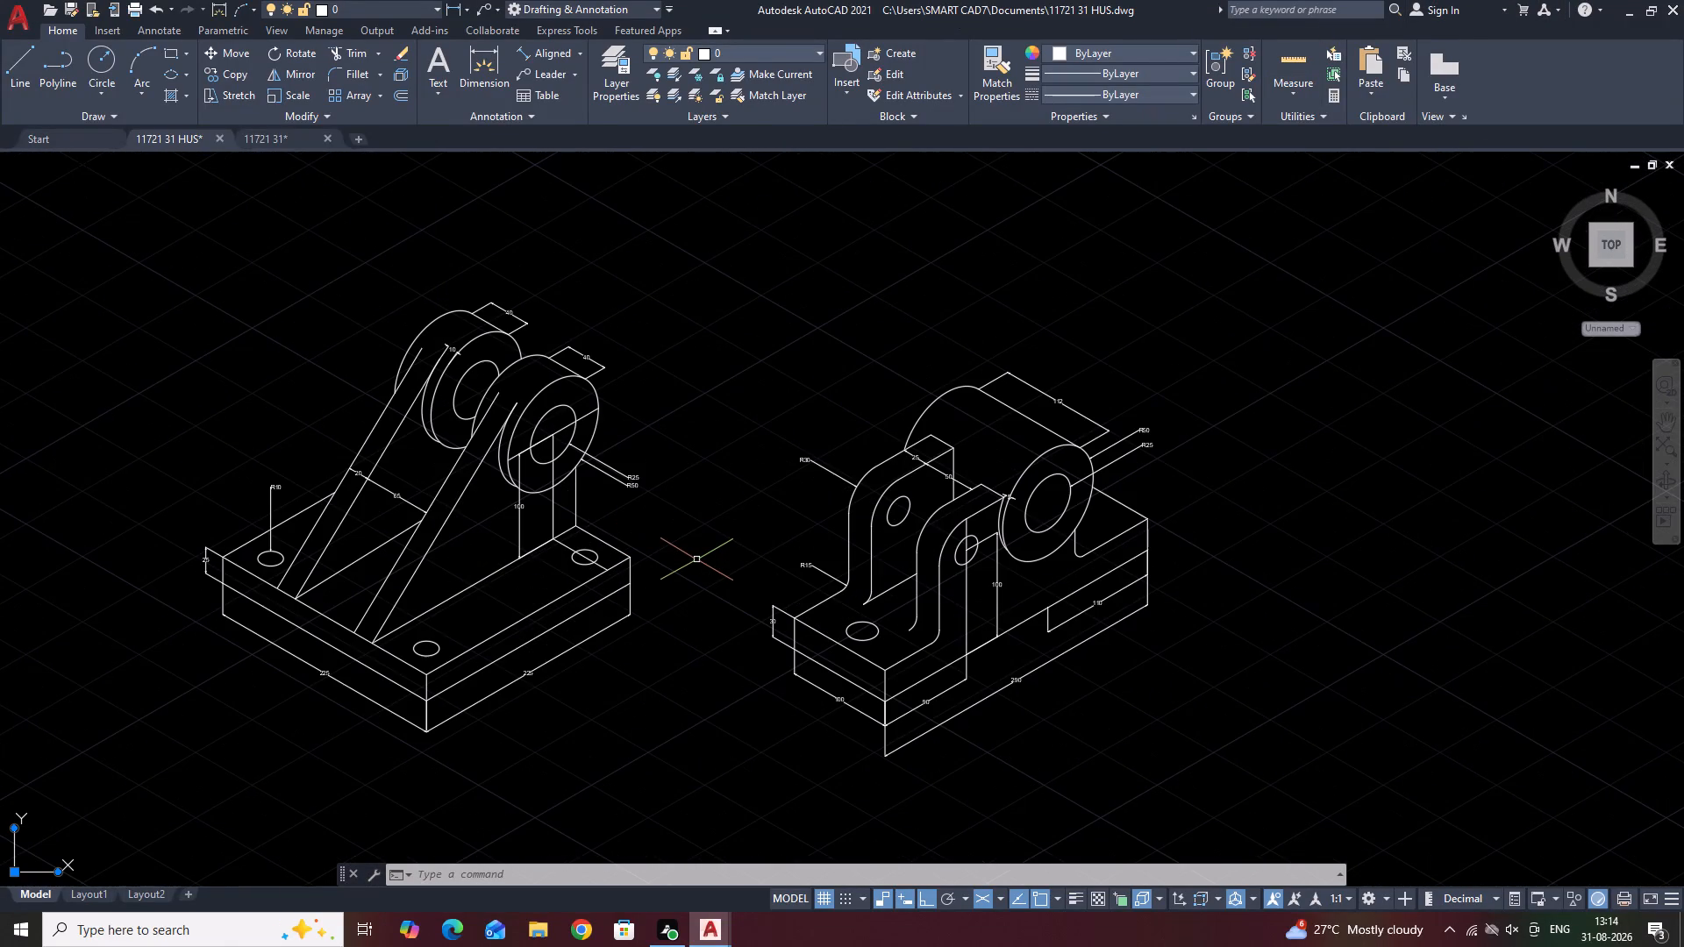
scroll(696, 559, up, 1)
middle_drag(665, 530, 666, 530)
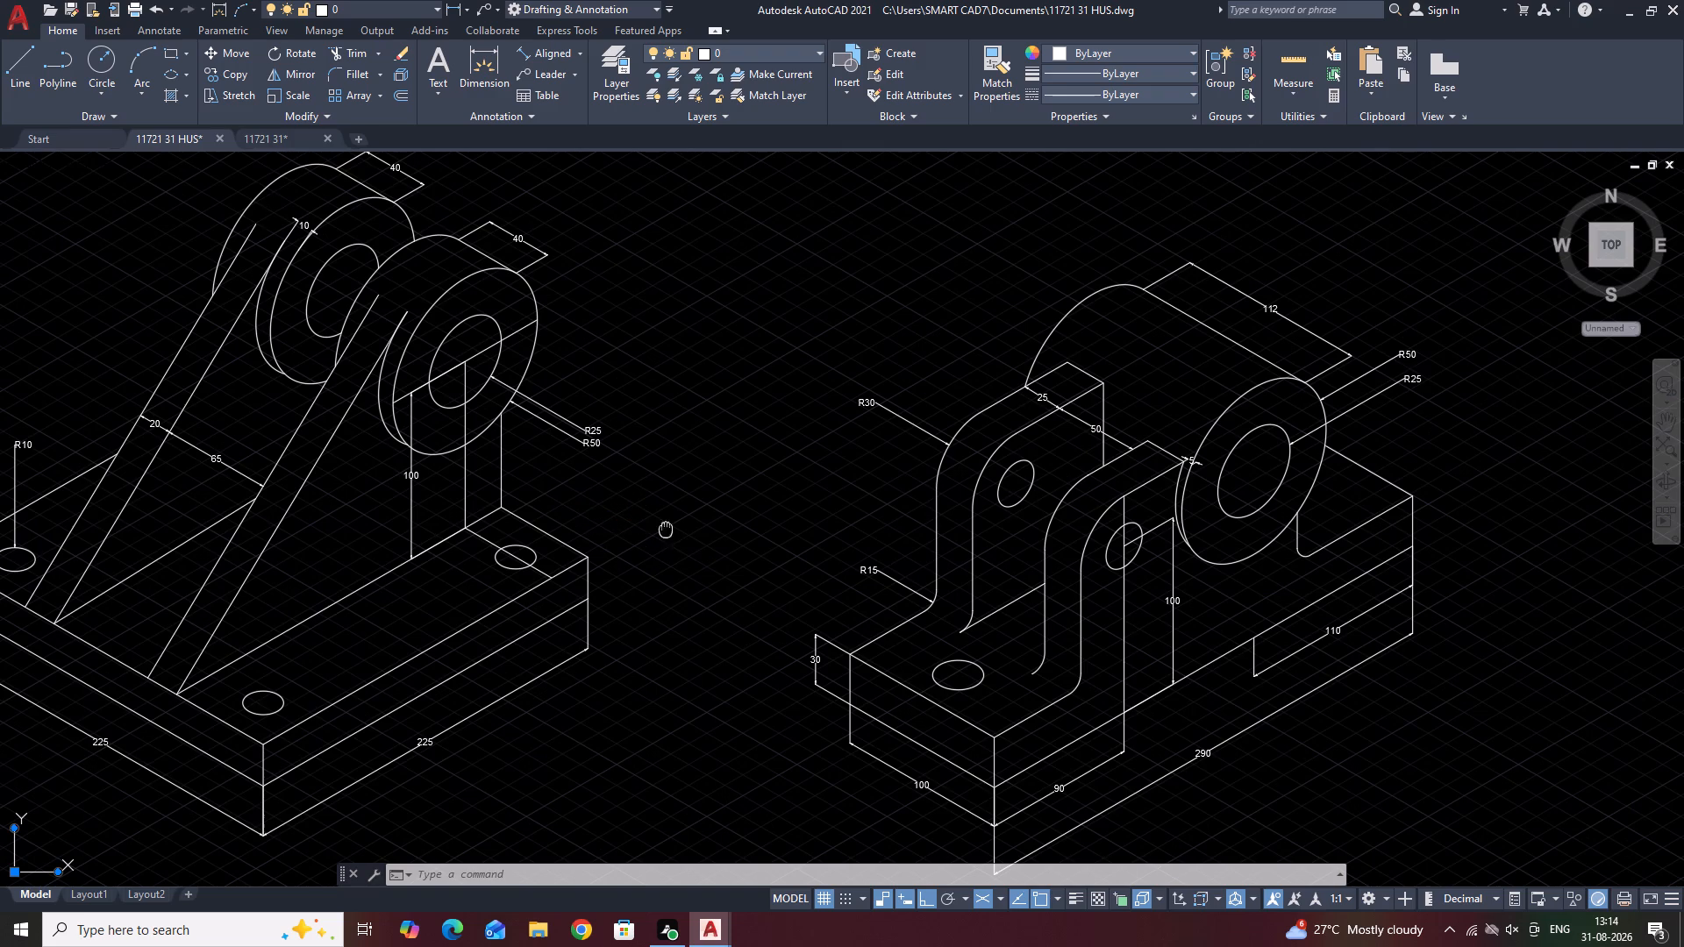
middle_drag(666, 530, 851, 570)
scroll(855, 572, up, 1)
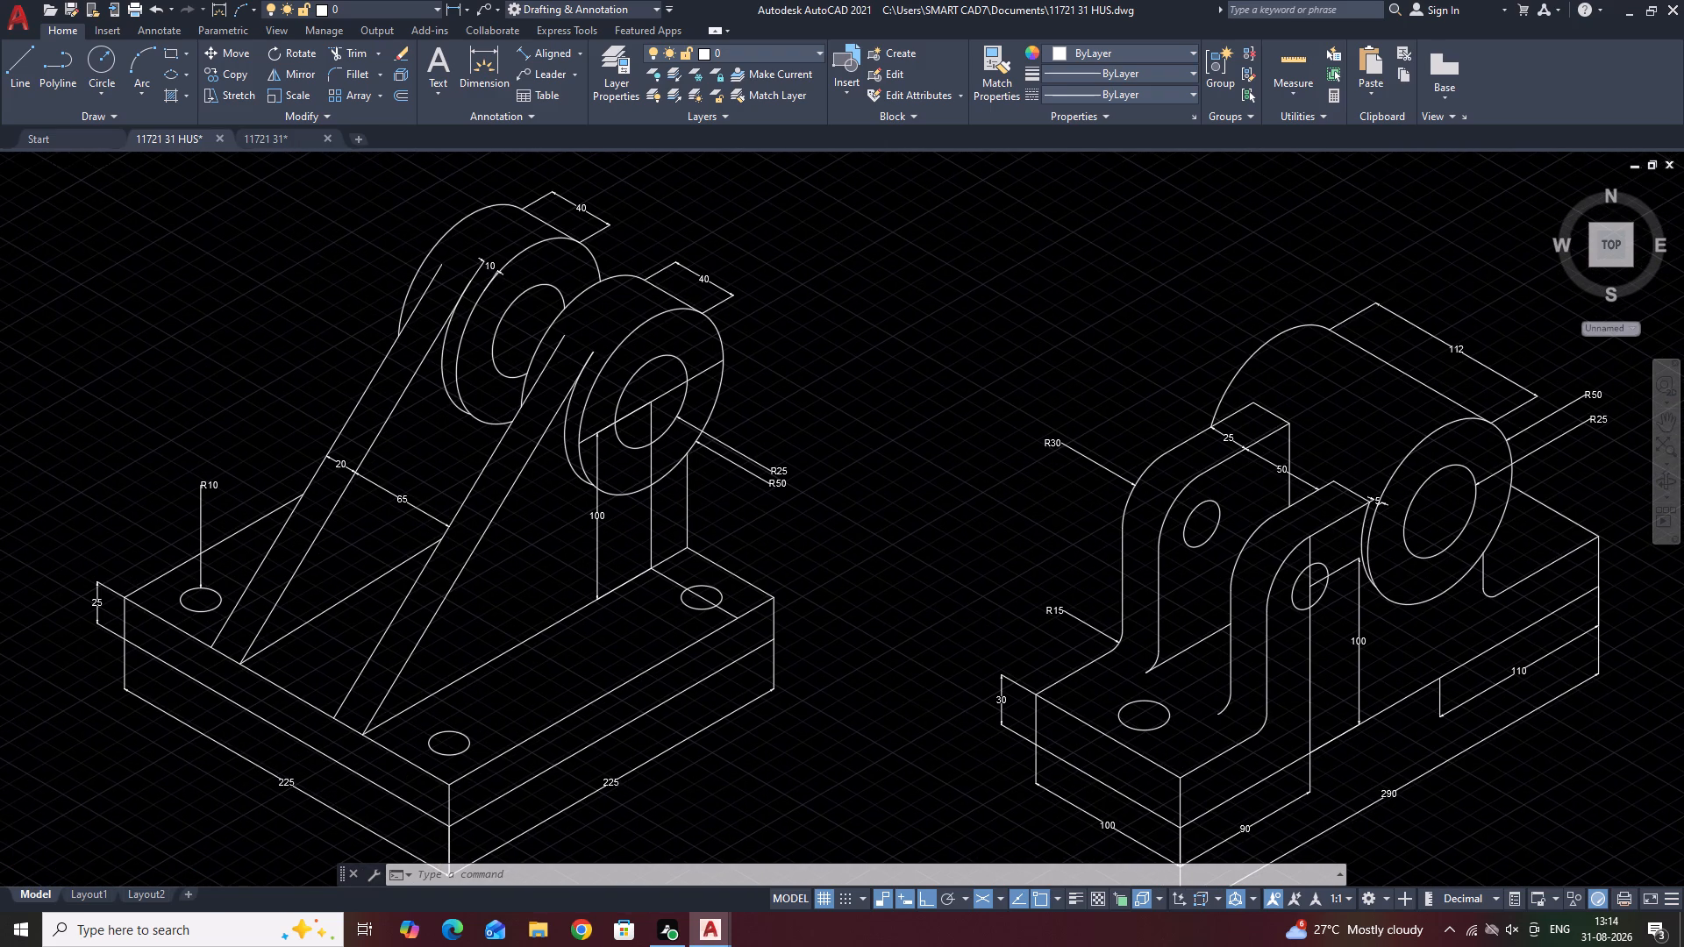
scroll(855, 572, down, 7)
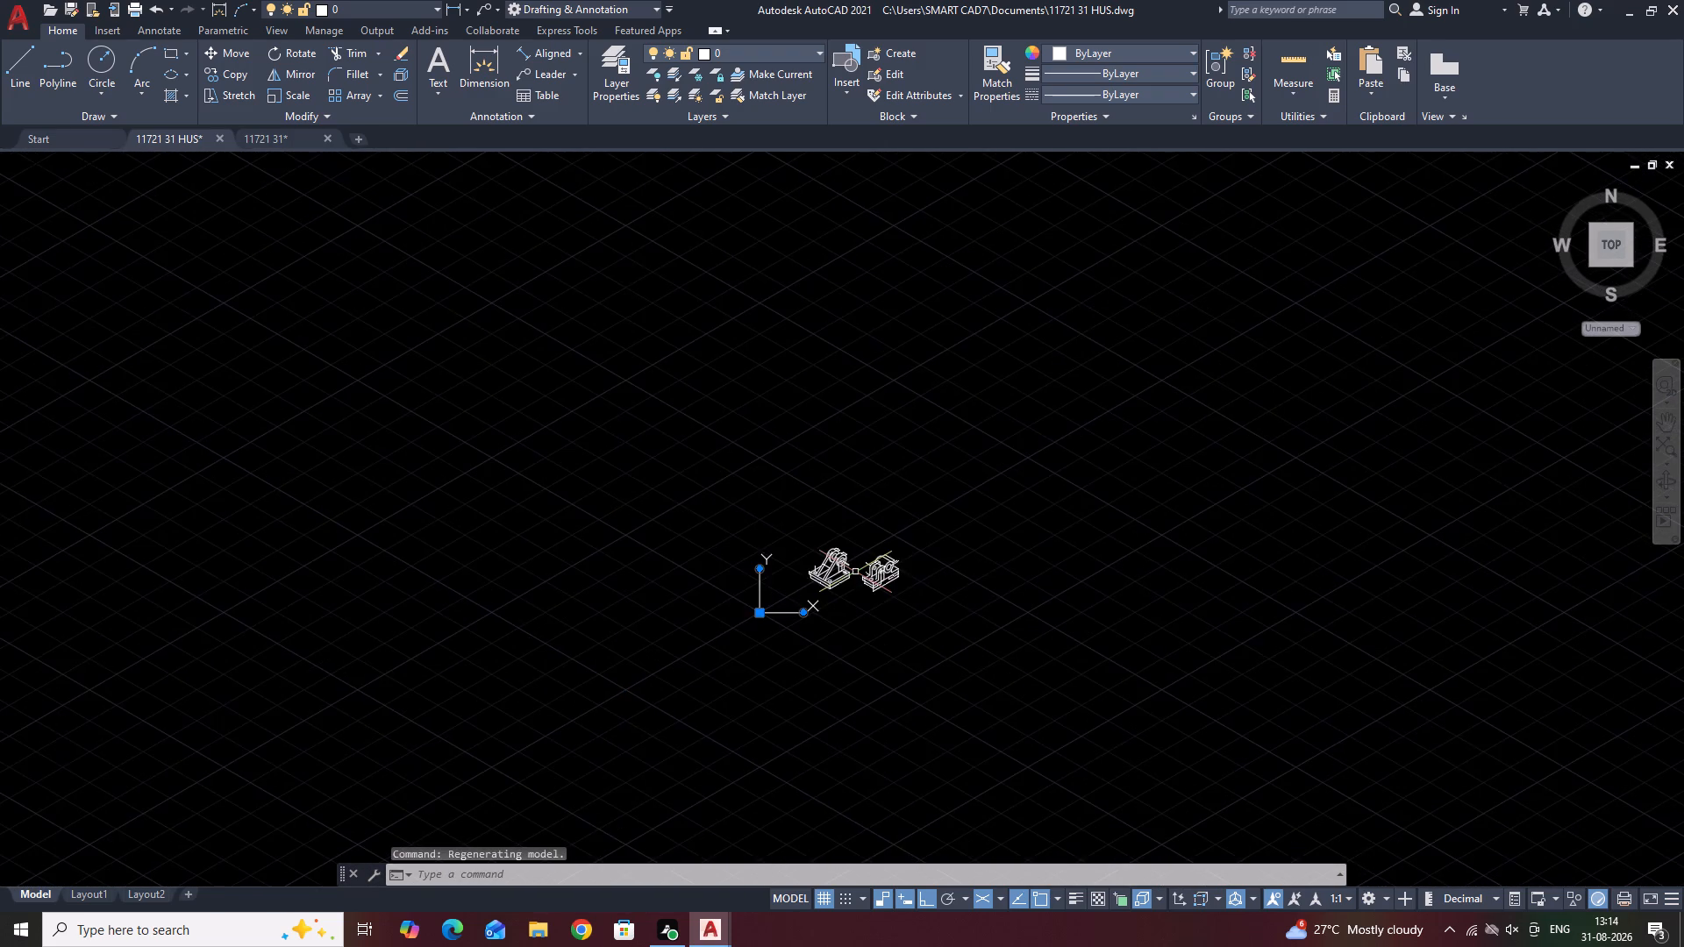
scroll(855, 572, up, 3)
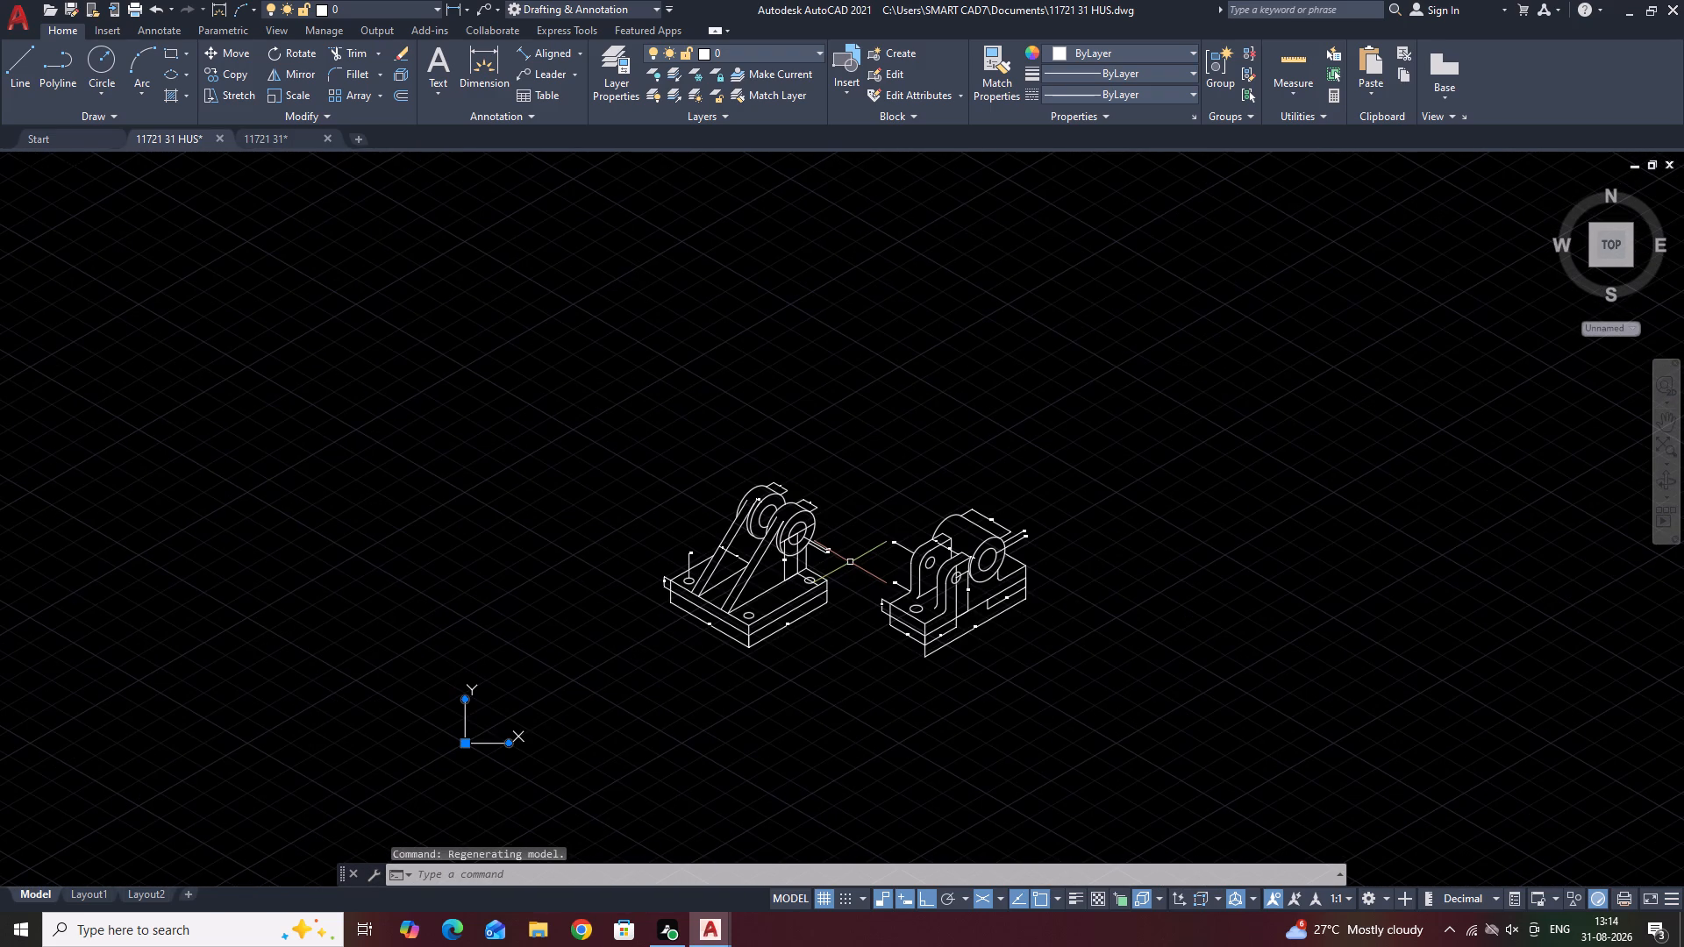
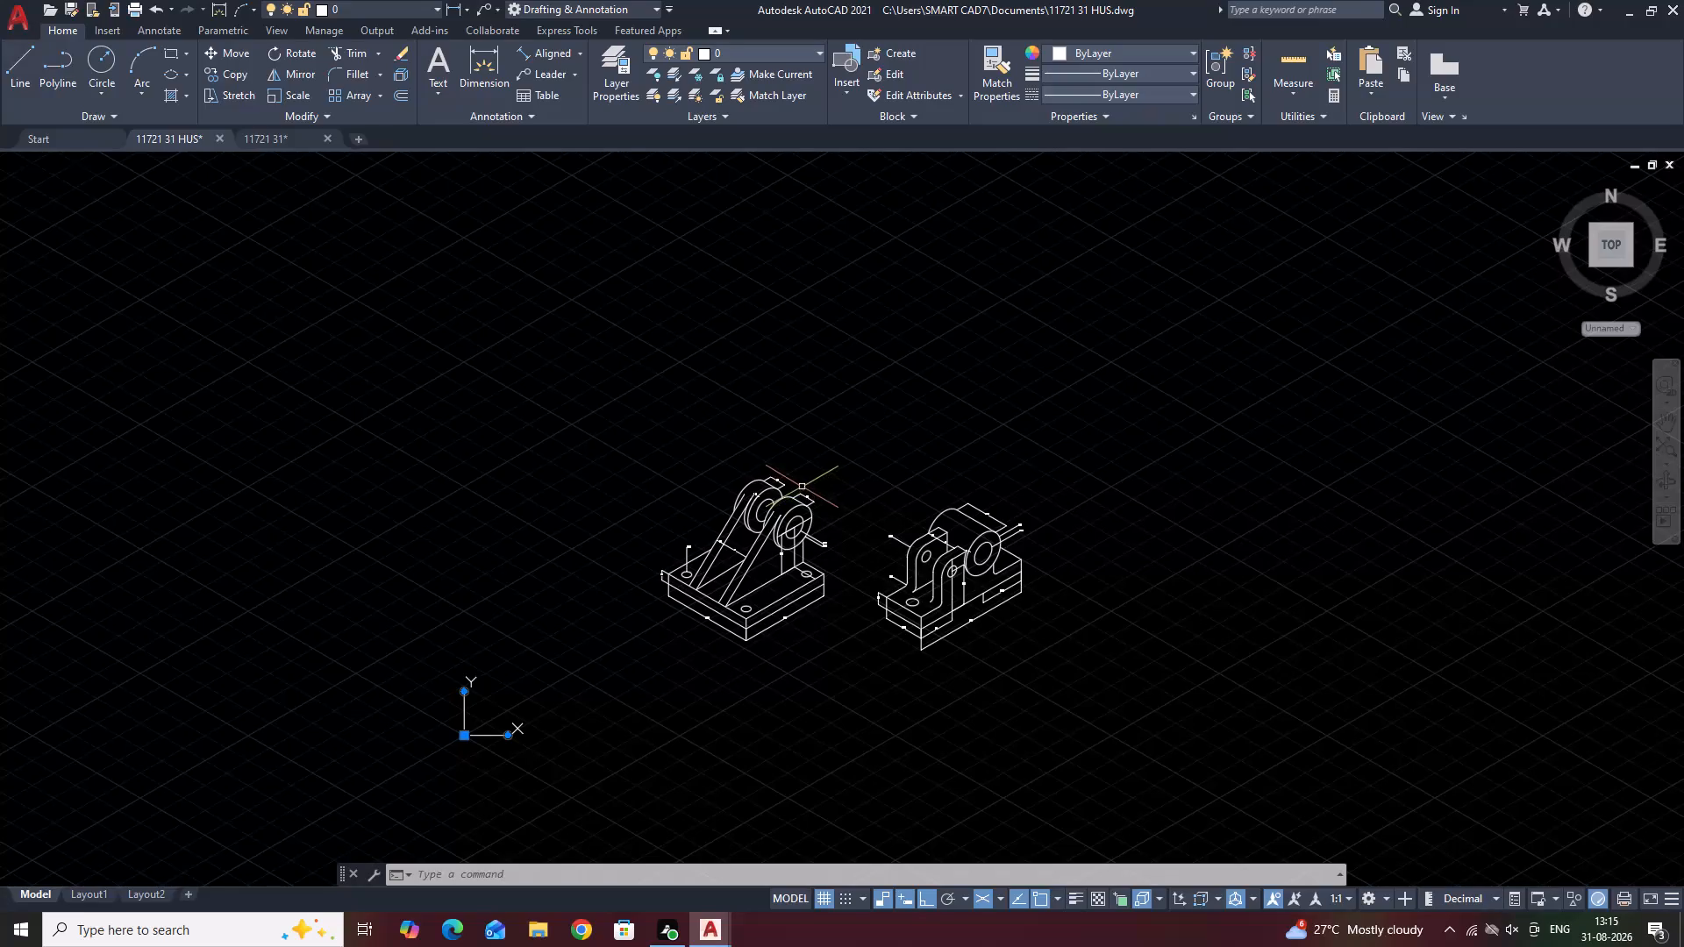
Open the Lineweight Settings, review the current lineweight and display options, and accept them.
key(Escape)
scroll(643, 441, up, 1)
middle_drag(918, 431, 708, 363)
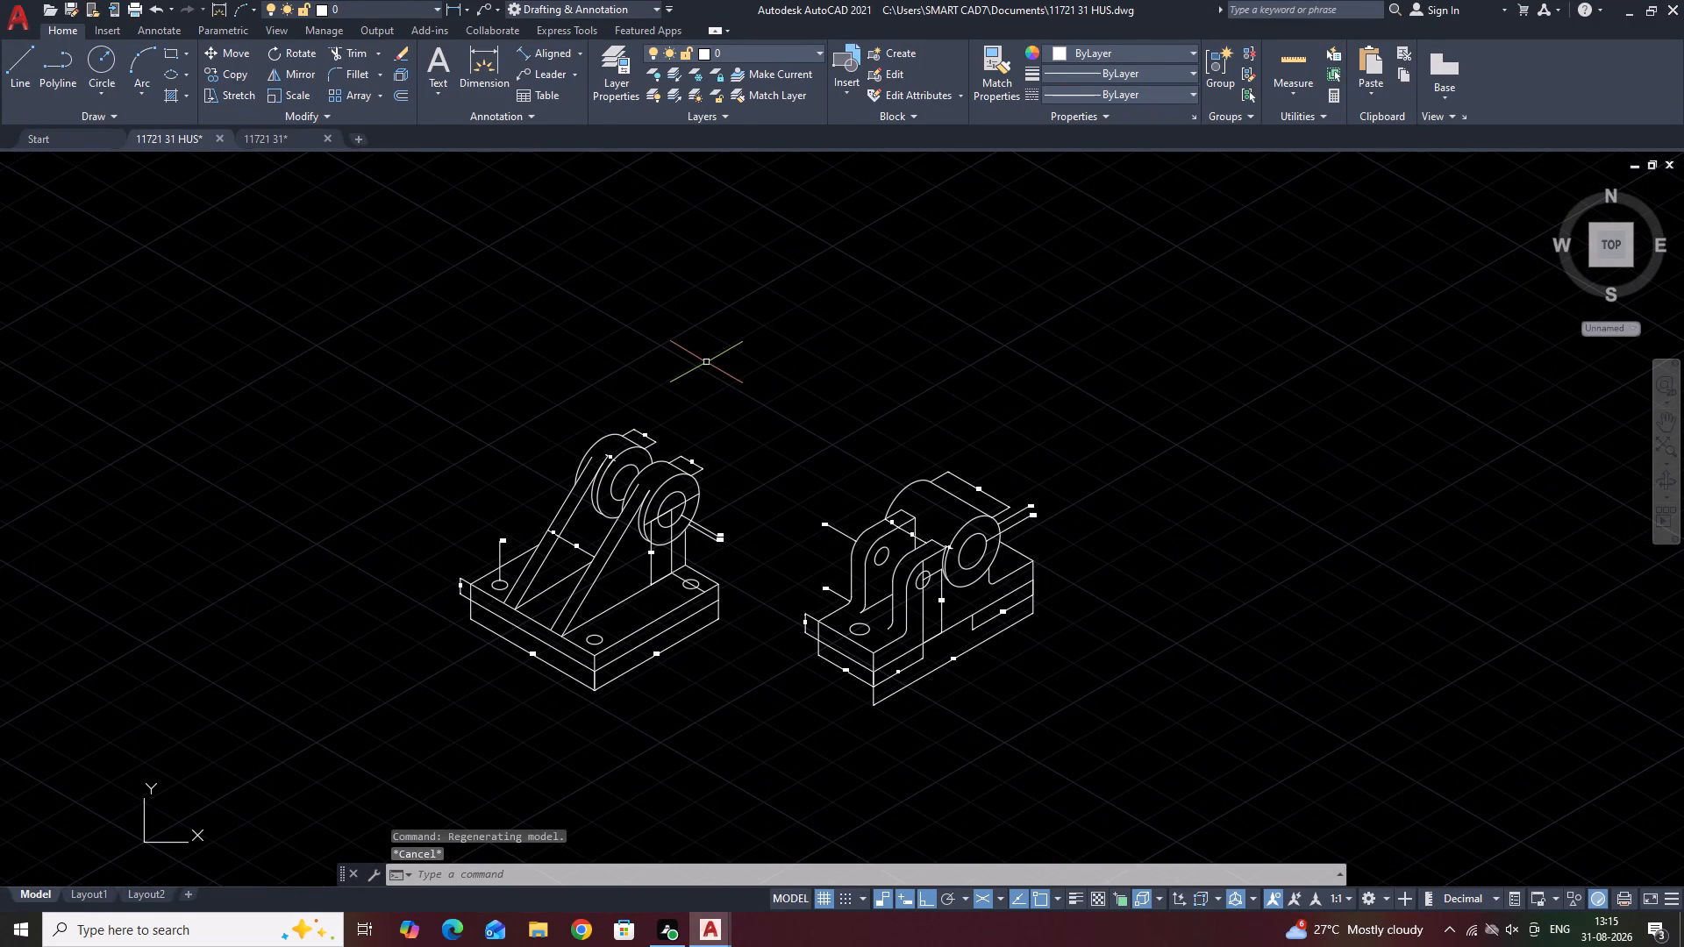
key(l)
key(i)
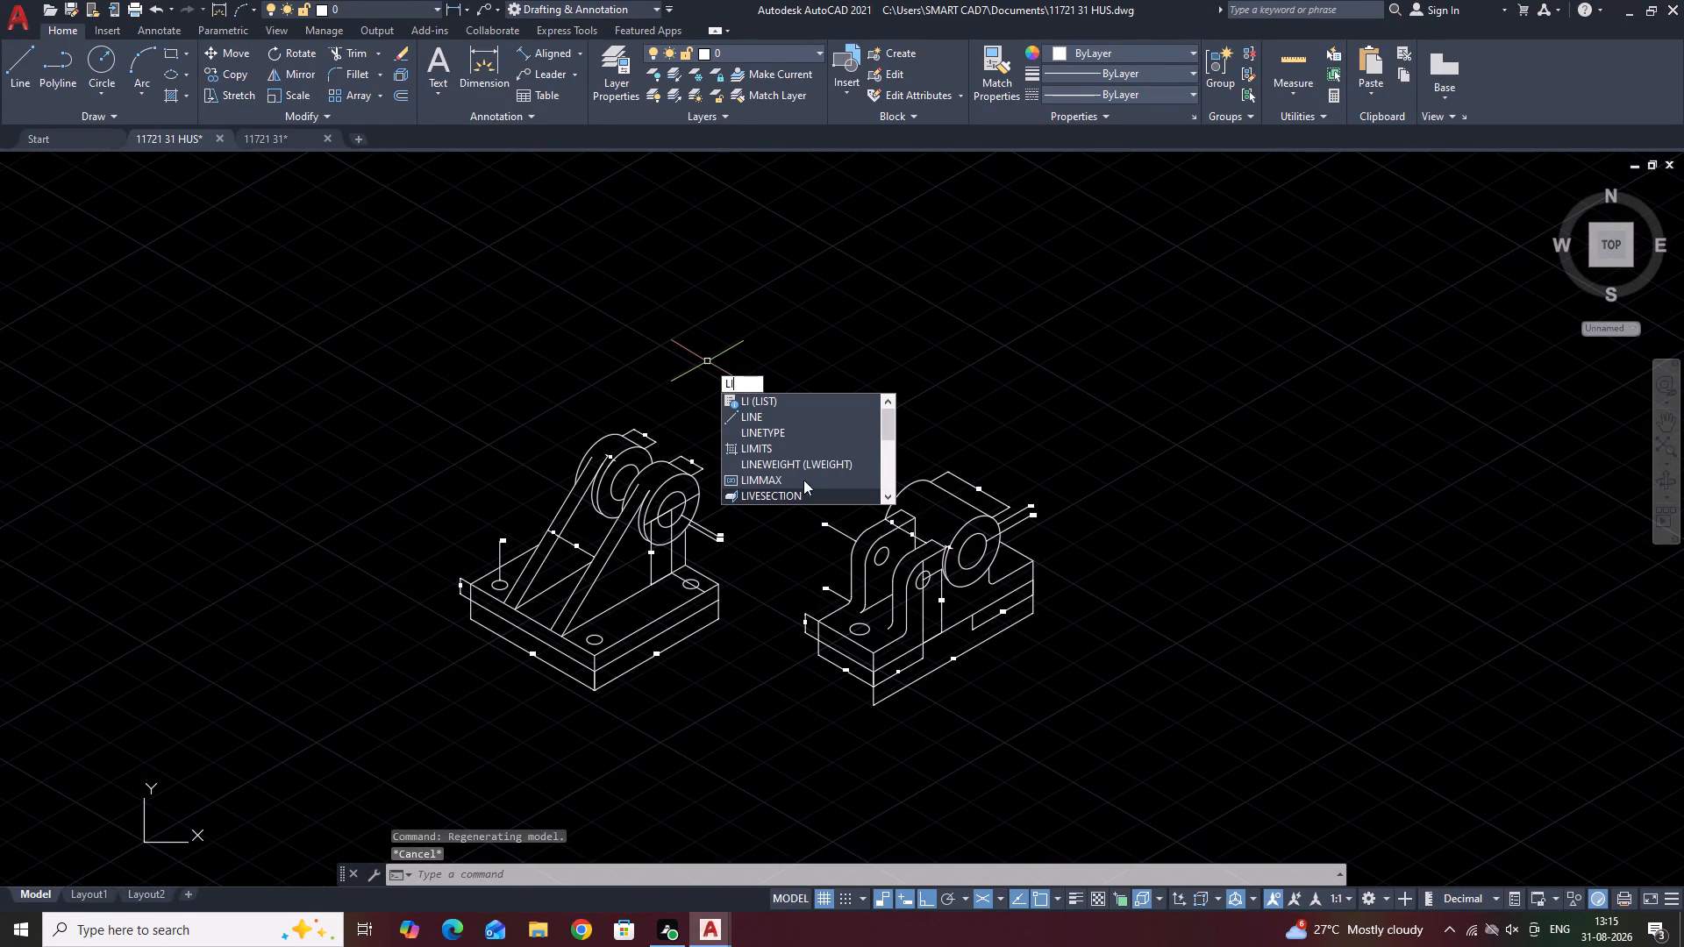
click(803, 469)
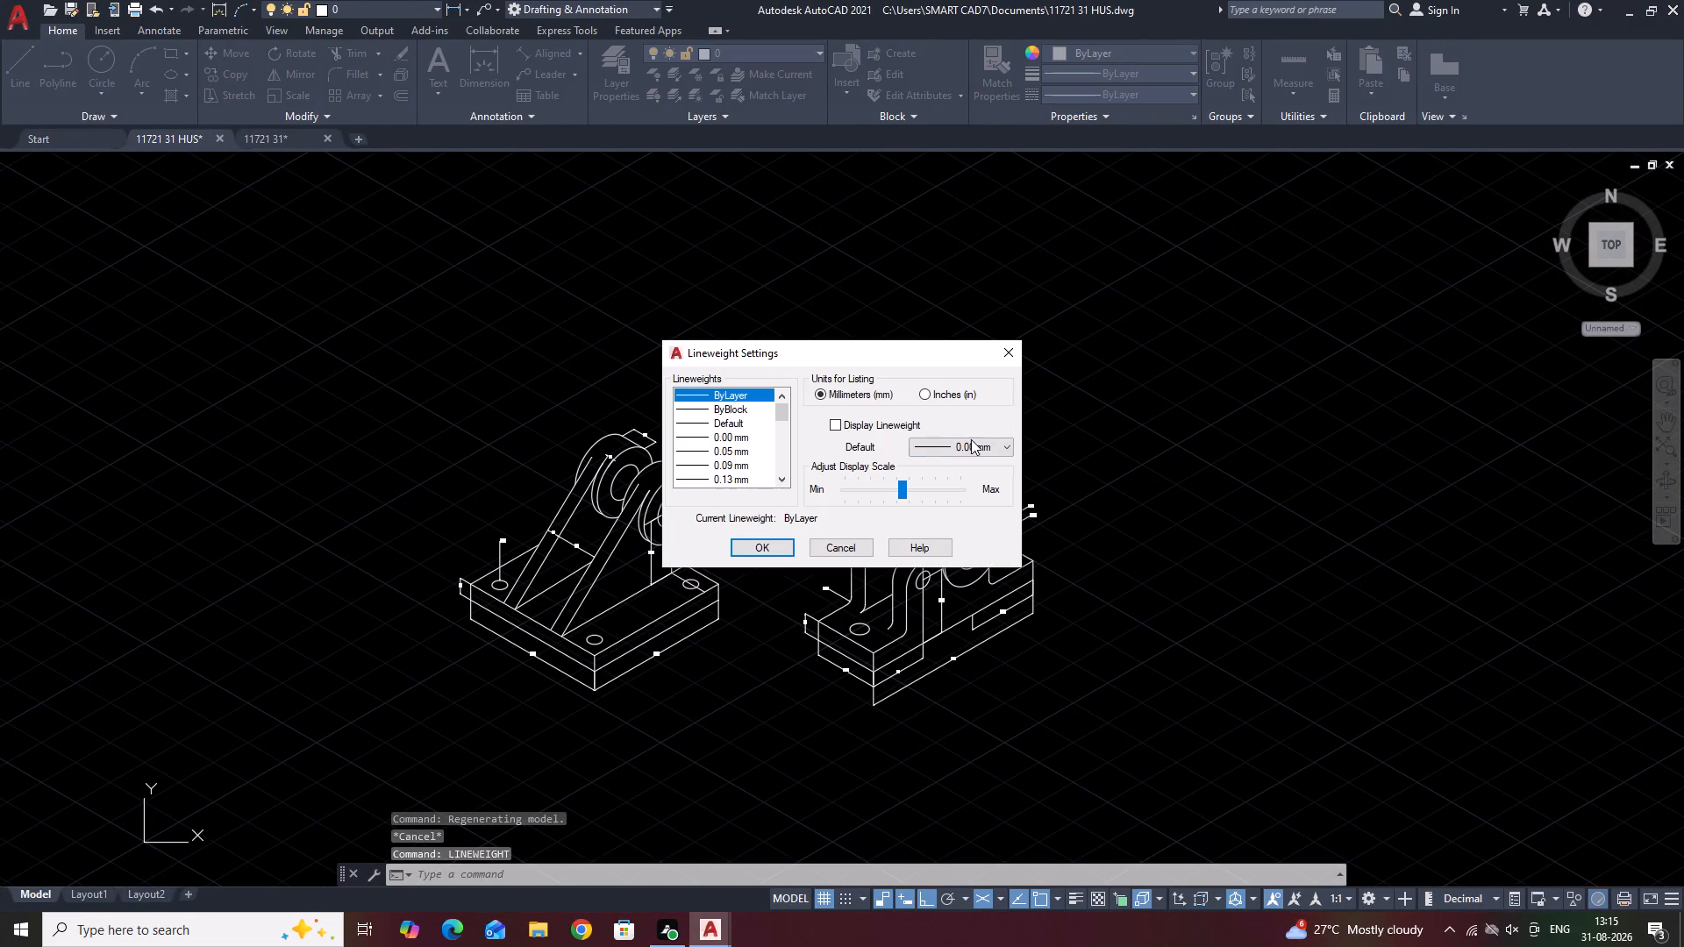
click(772, 548)
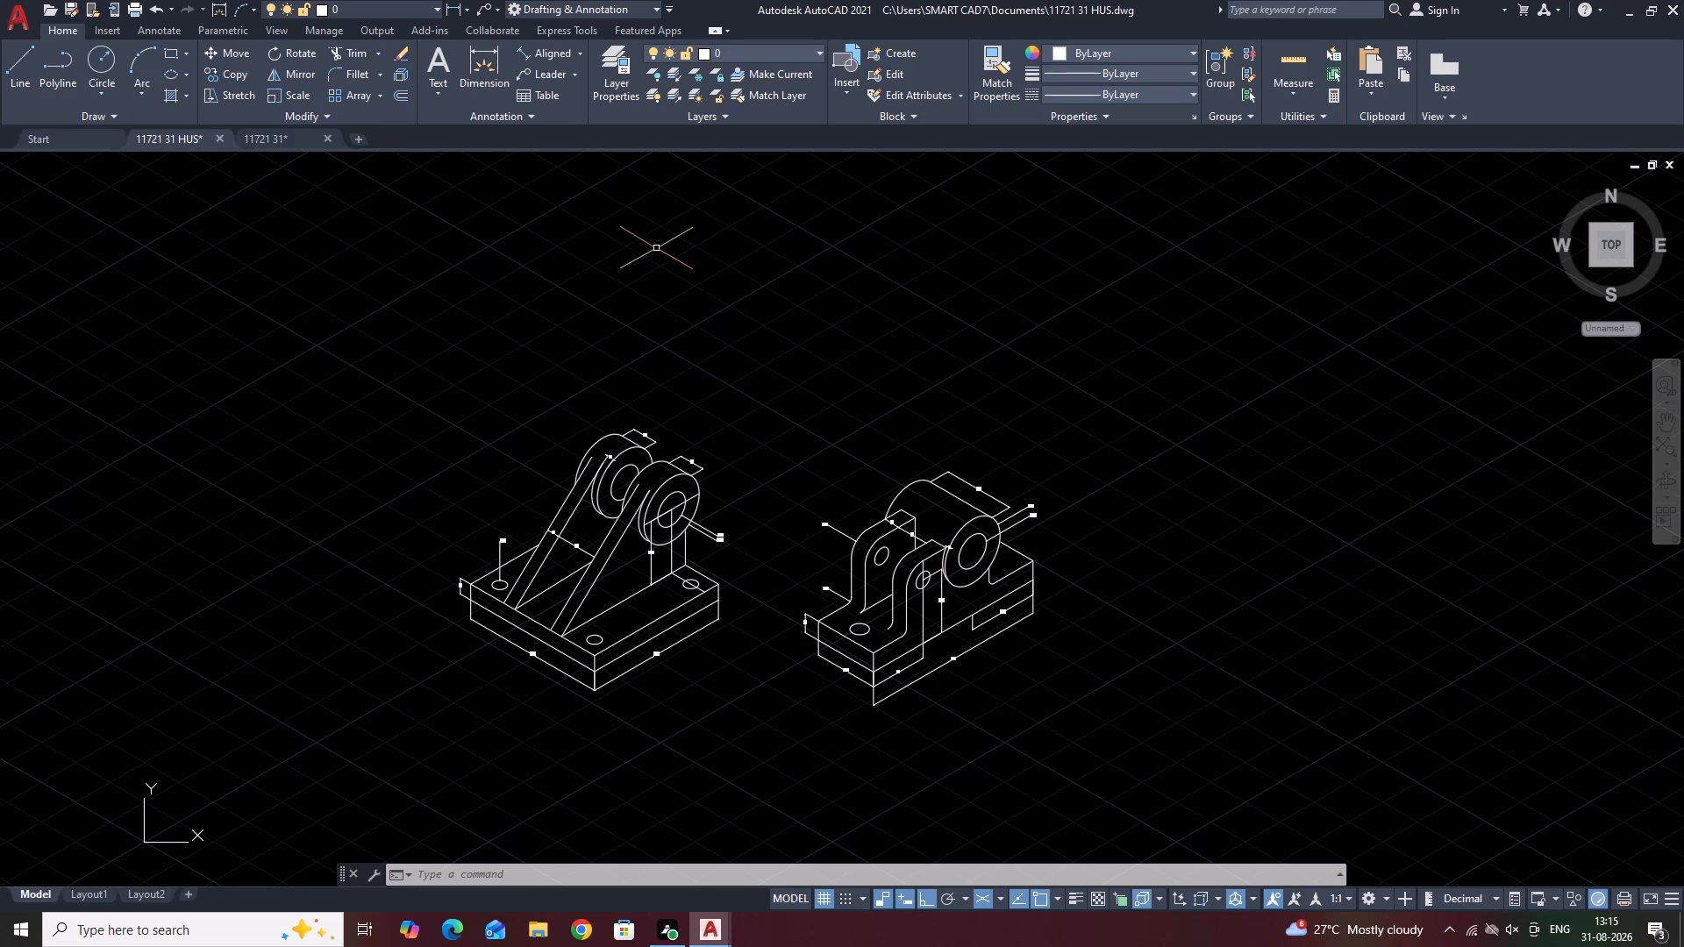
Examine the linework and annotations of both isometric bracket drawings, from an overall view and closer up.
scroll(1434, 337, down, 1)
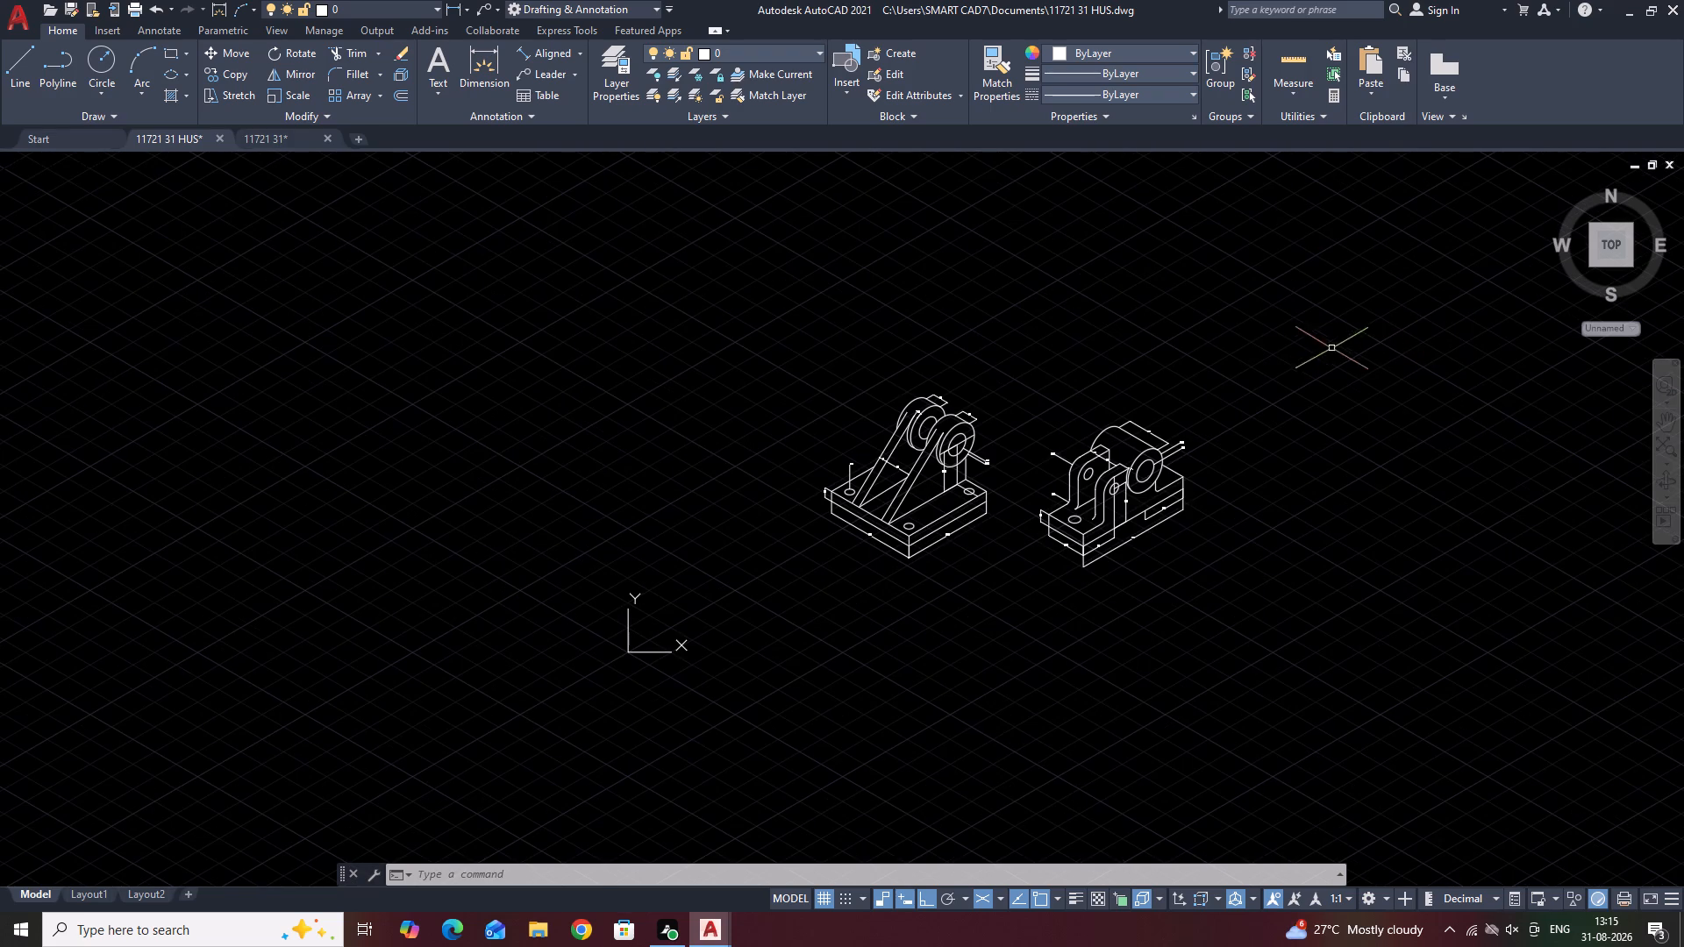
middle_drag(1050, 396, 1045, 359)
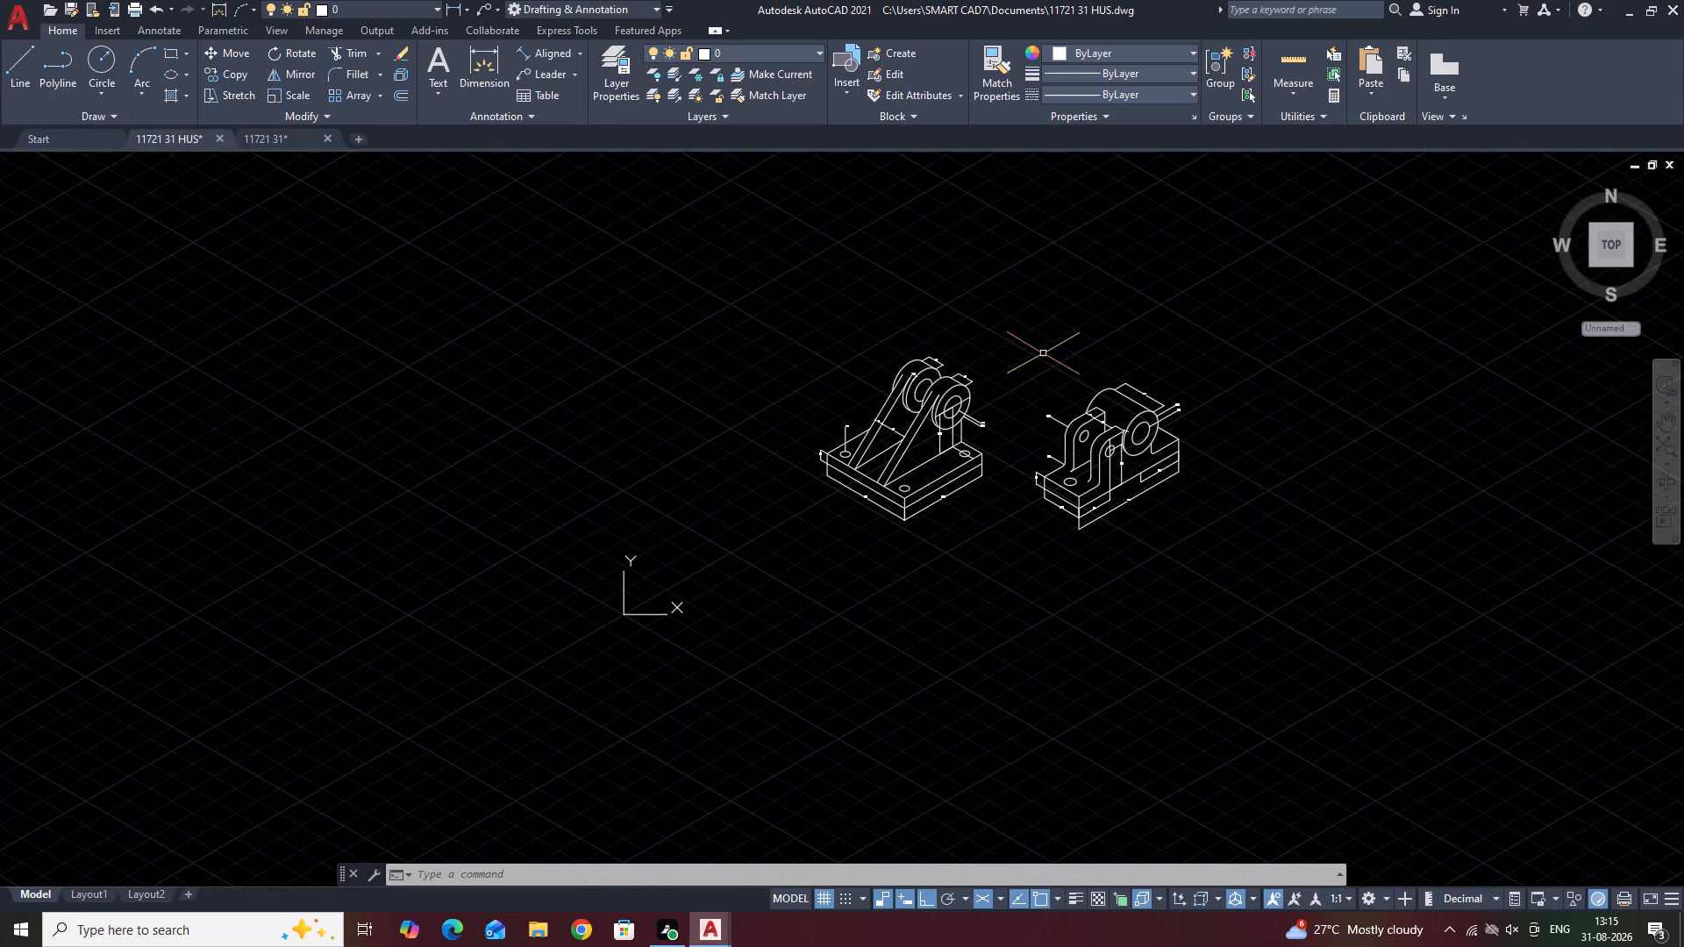
scroll(1040, 345, up, 1)
middle_drag(1040, 345, 792, 385)
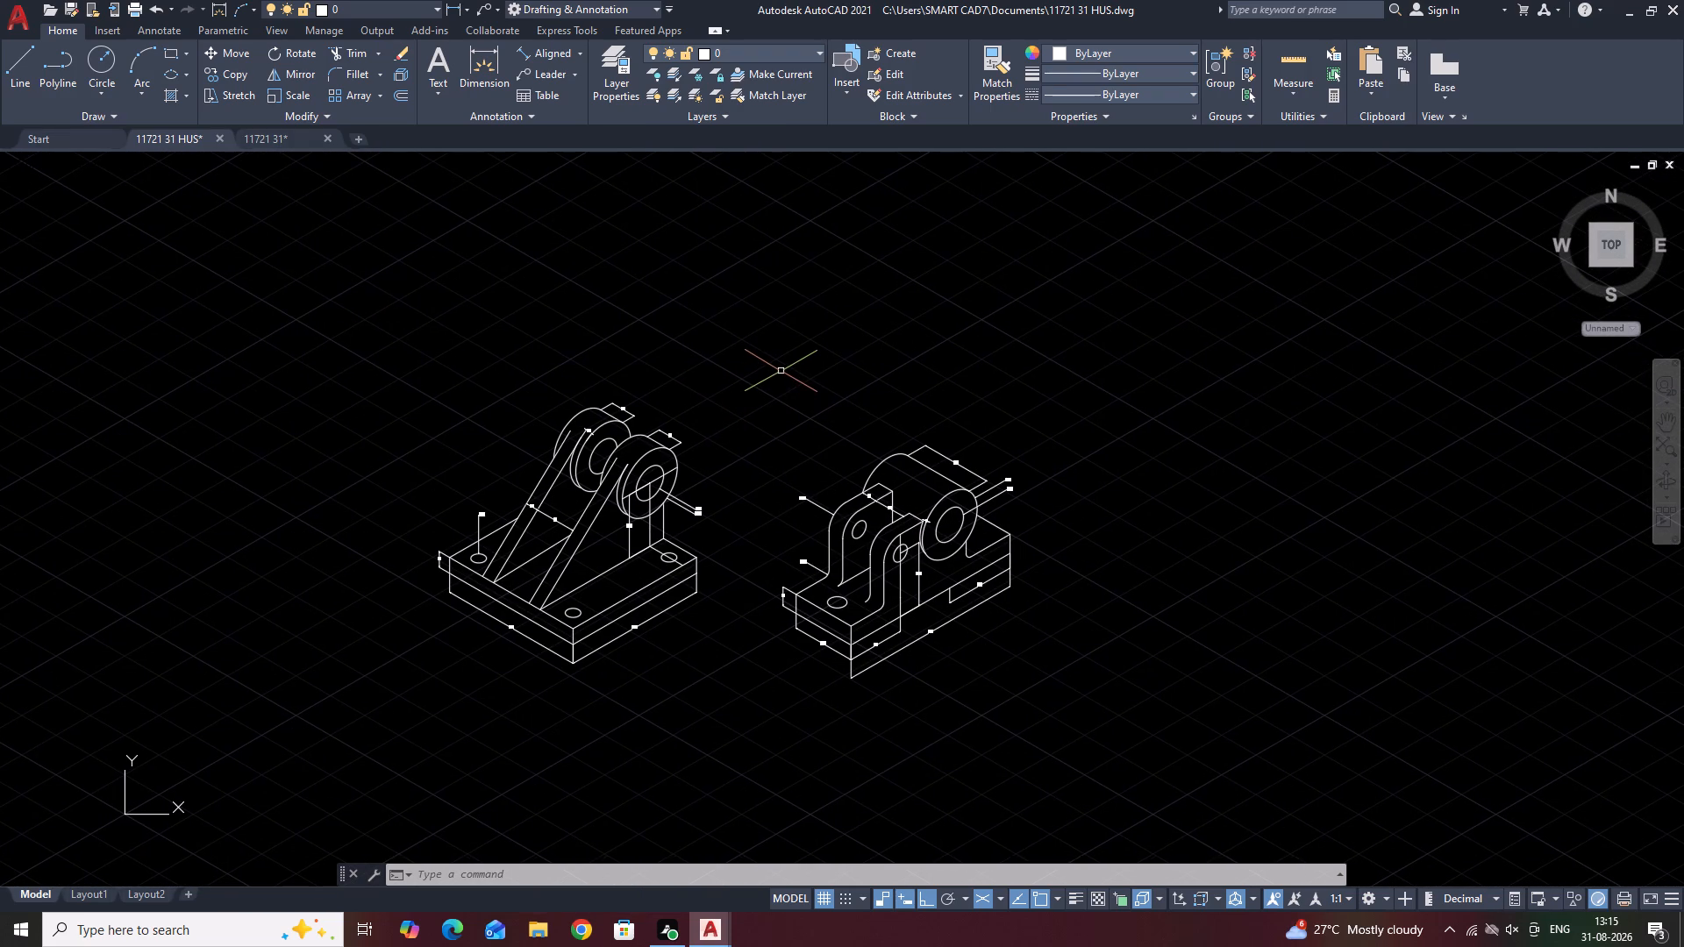
scroll(782, 369, up, 1)
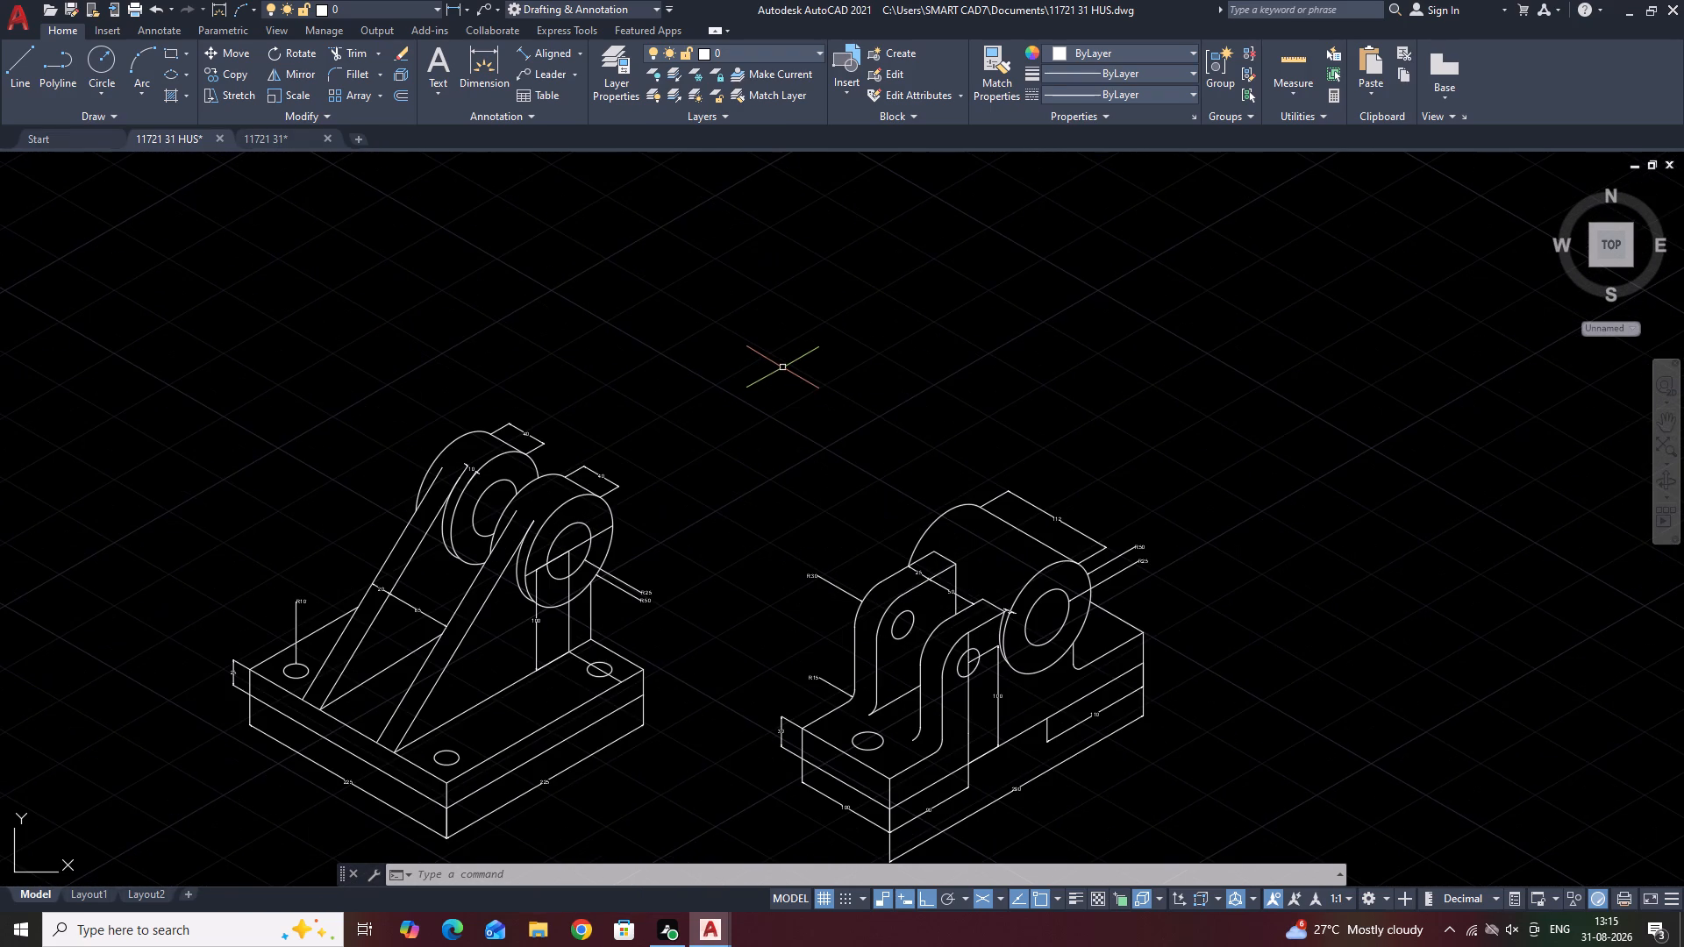
scroll(782, 367, up, 1)
scroll(782, 367, down, 2)
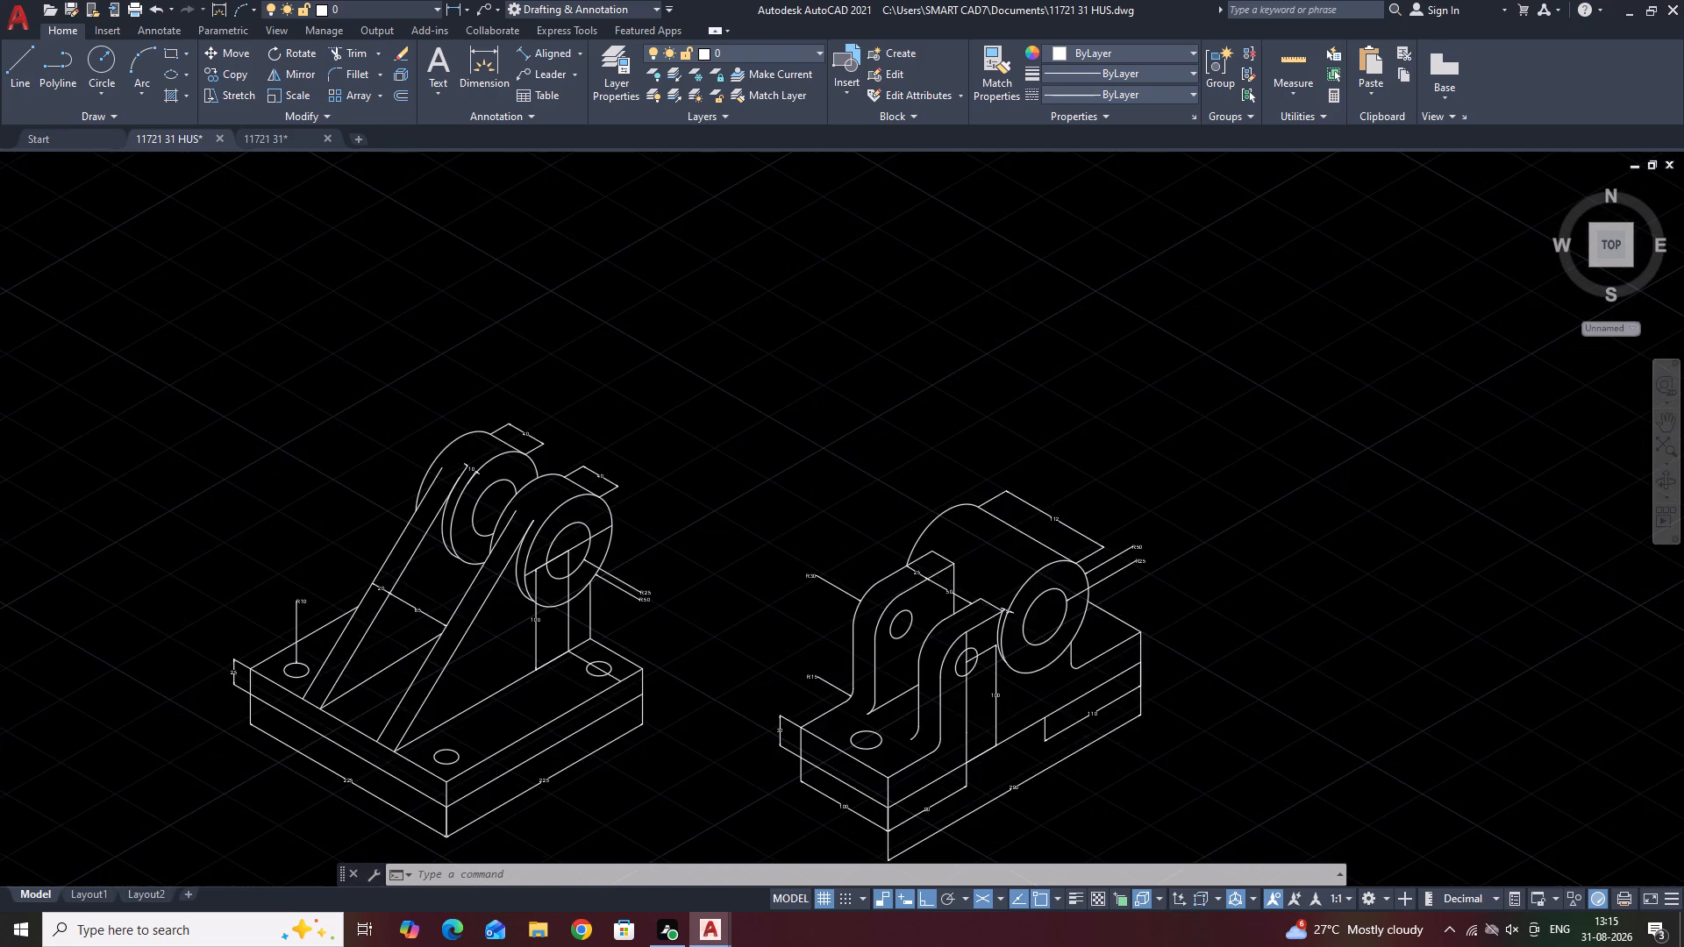
scroll(779, 366, down, 1)
scroll(781, 370, up, 1)
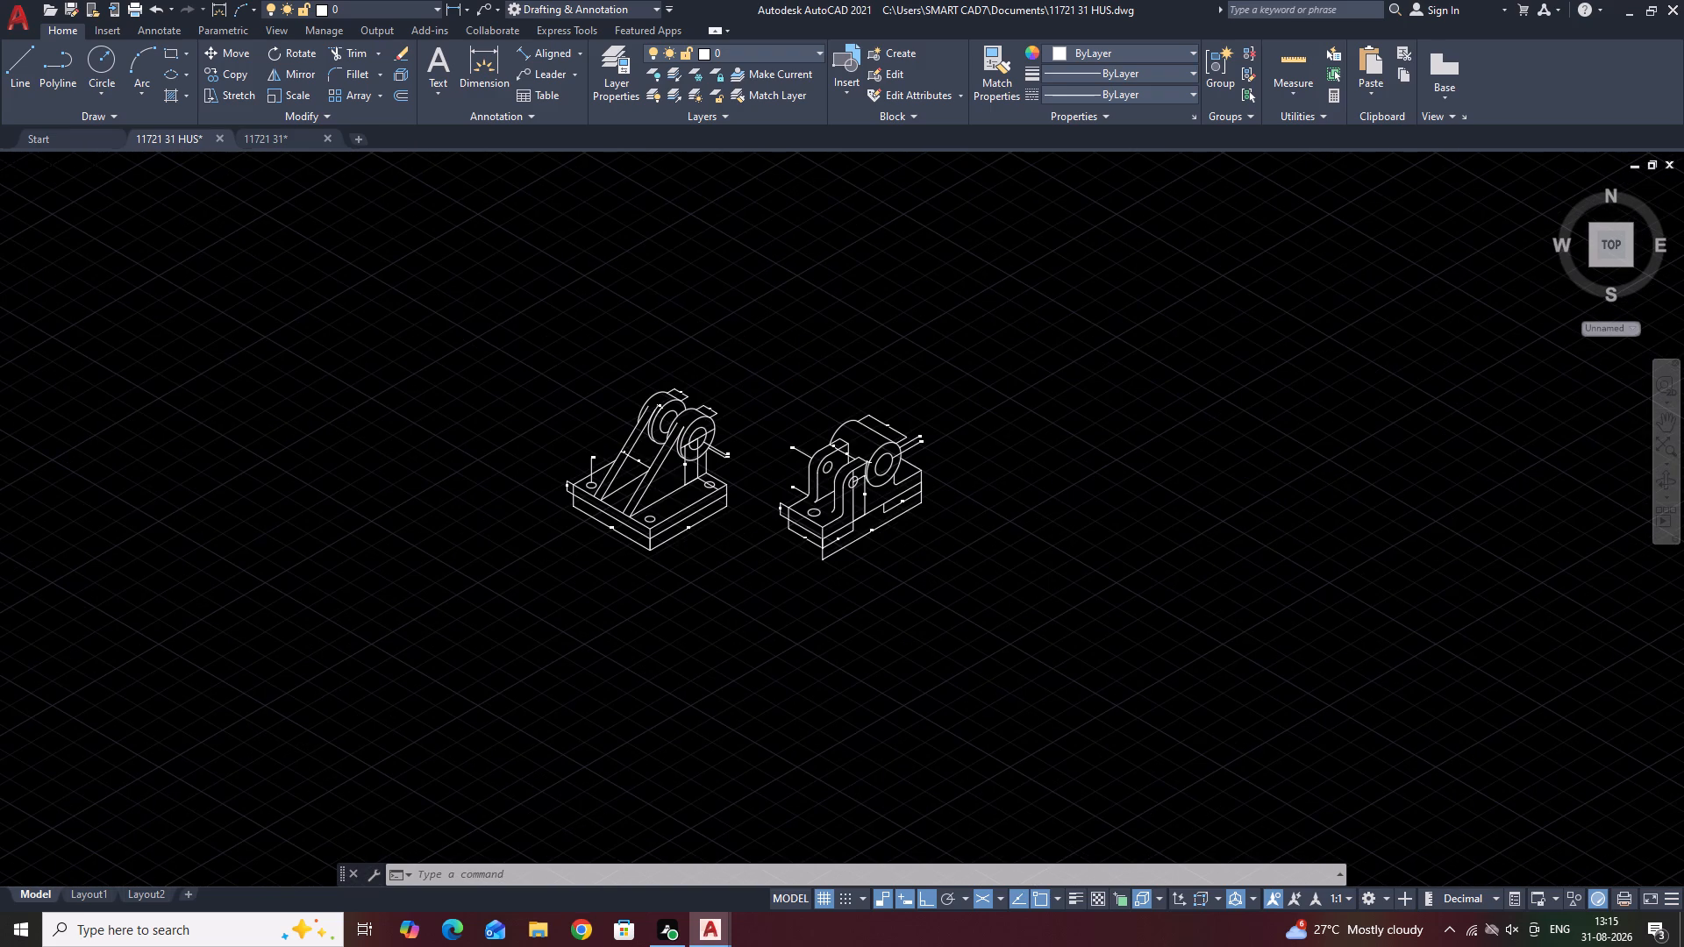
scroll(781, 370, up, 2)
scroll(781, 370, down, 3)
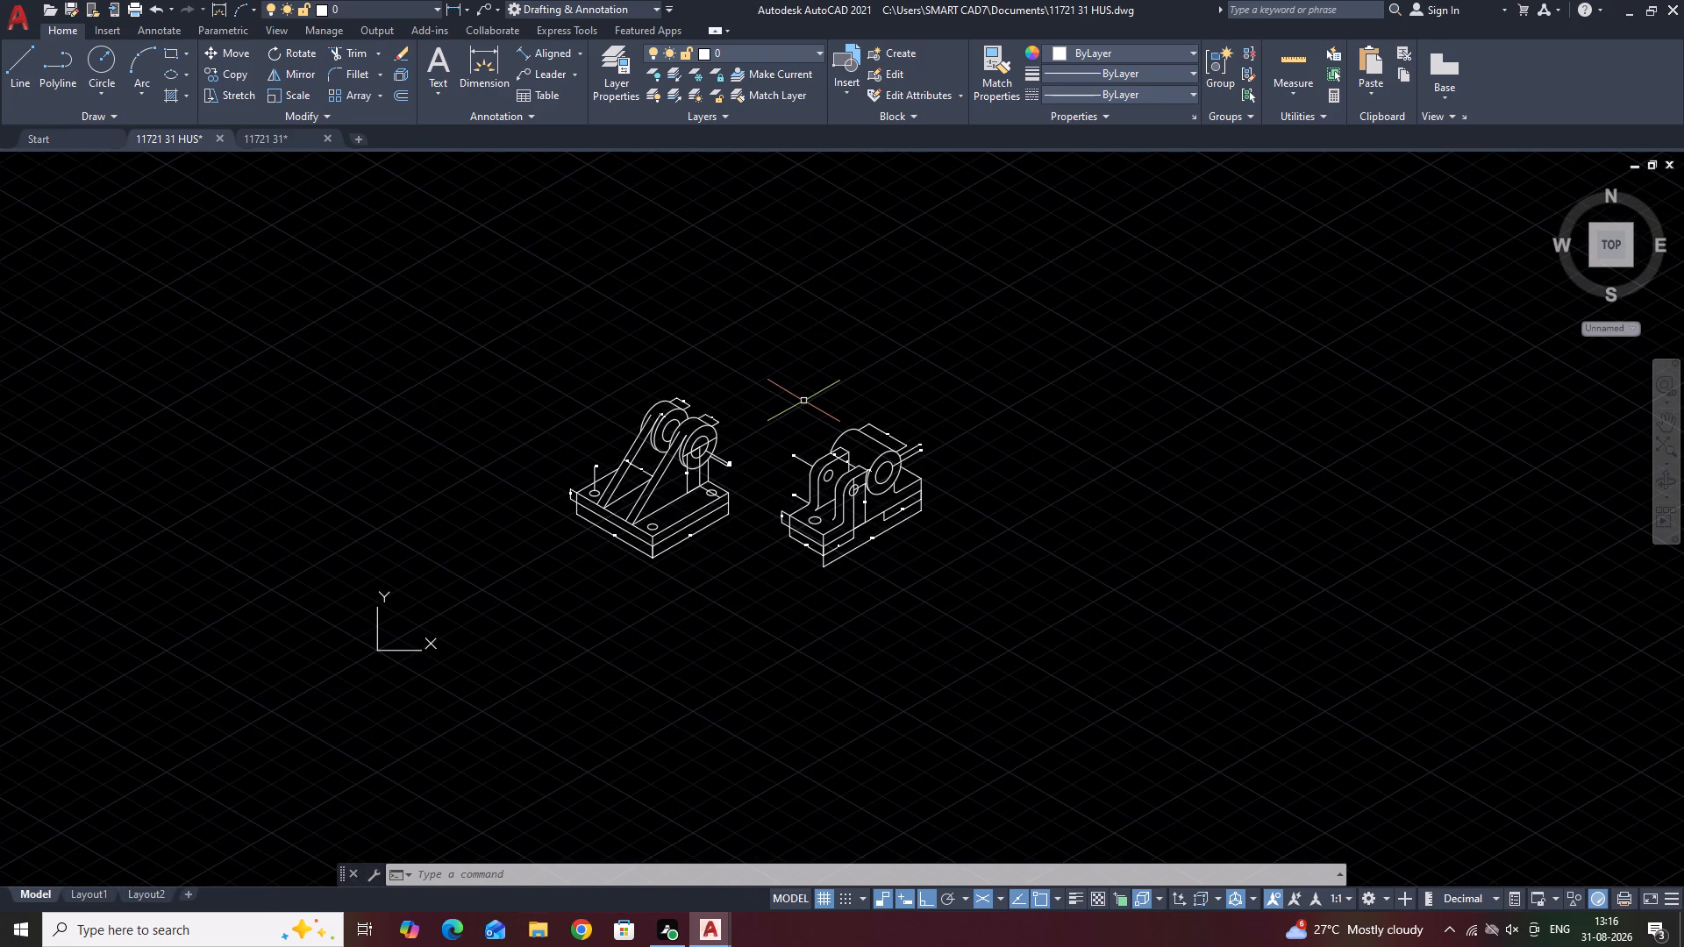
scroll(803, 401, up, 1)
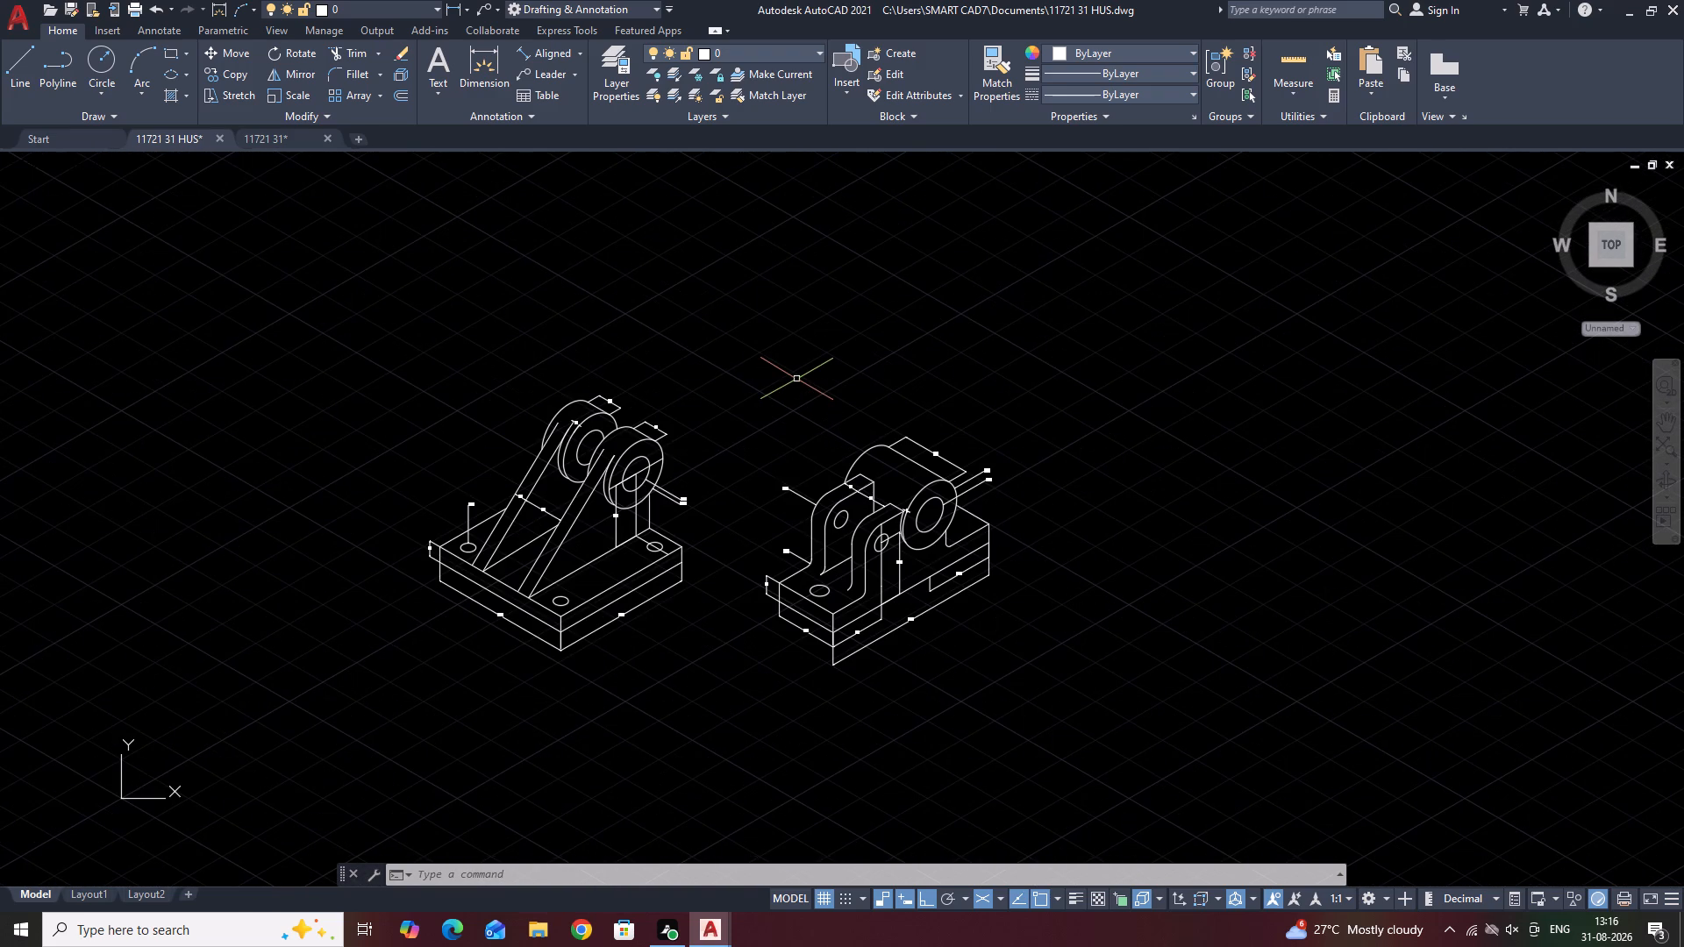
scroll(799, 373, up, 1)
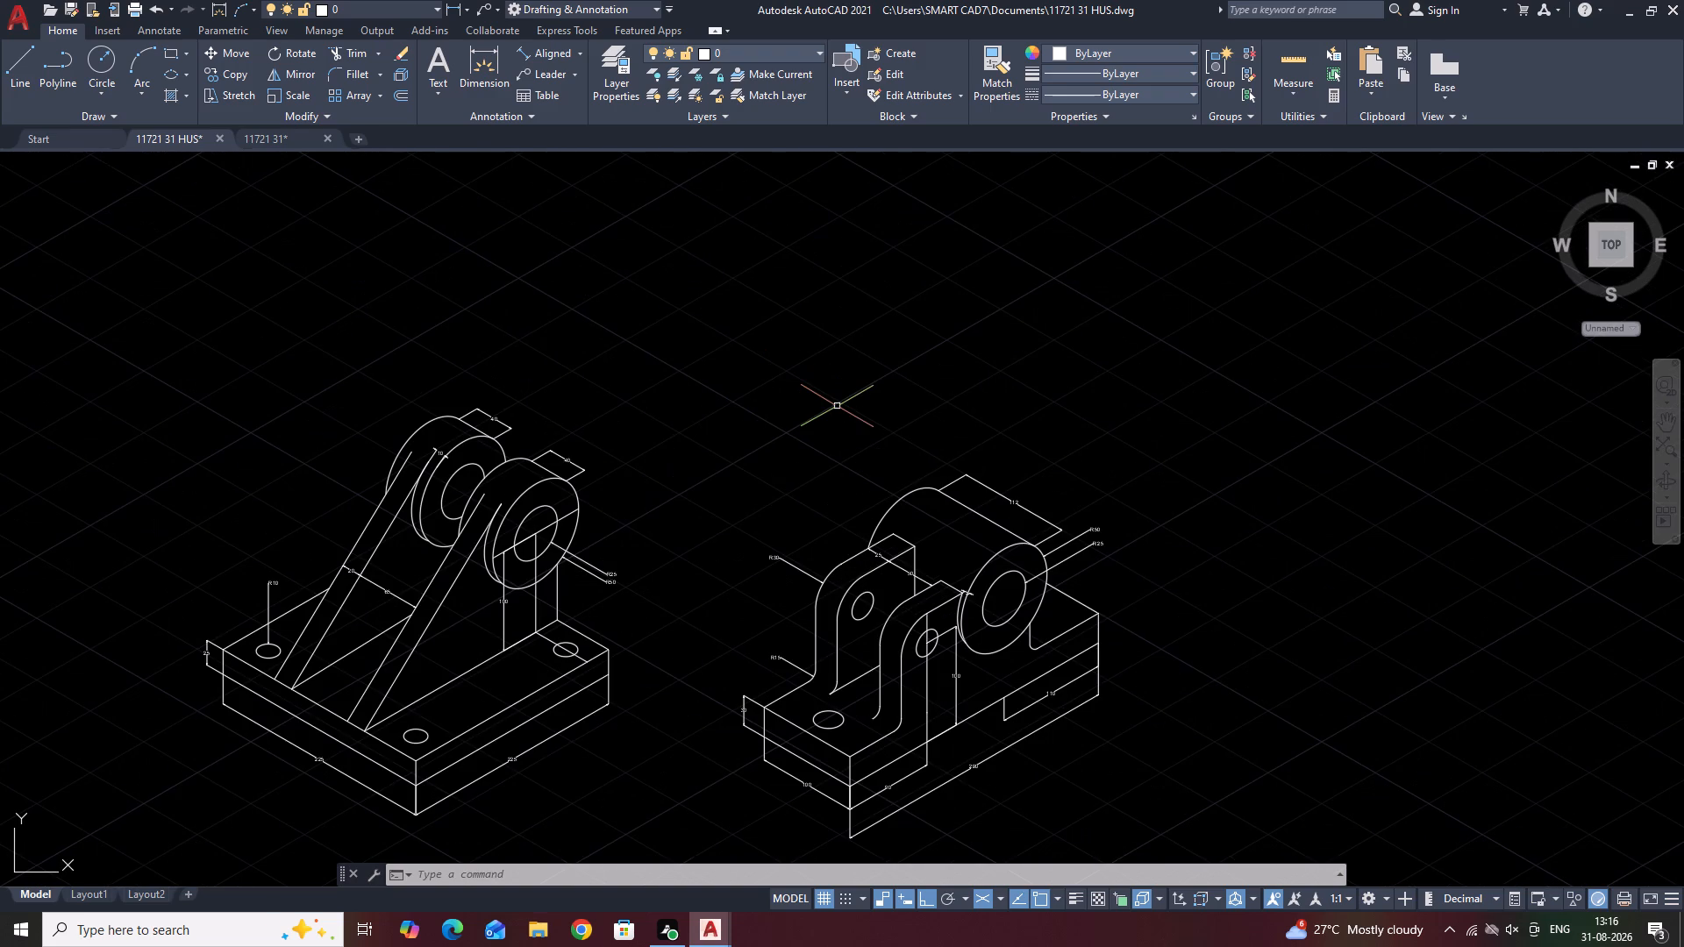
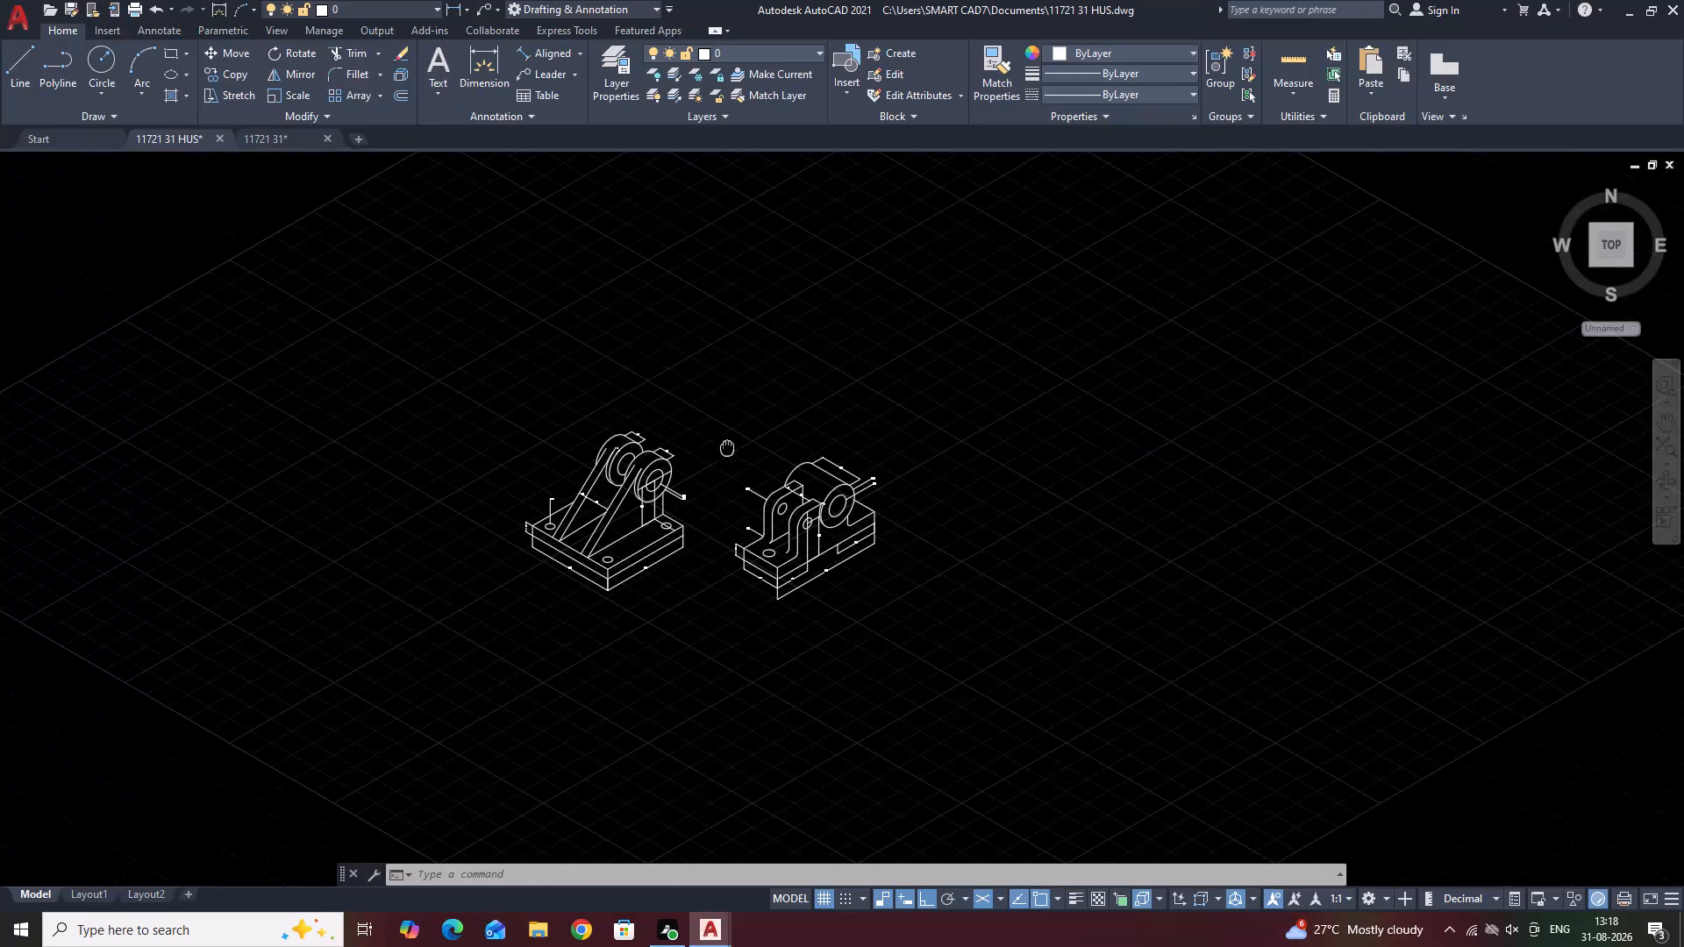
Start plotting the model with AutoCAD PDF (High Quality Print).pc3 as the plotter.
middle_drag(756, 401, 772, 370)
scroll(774, 371, up, 2)
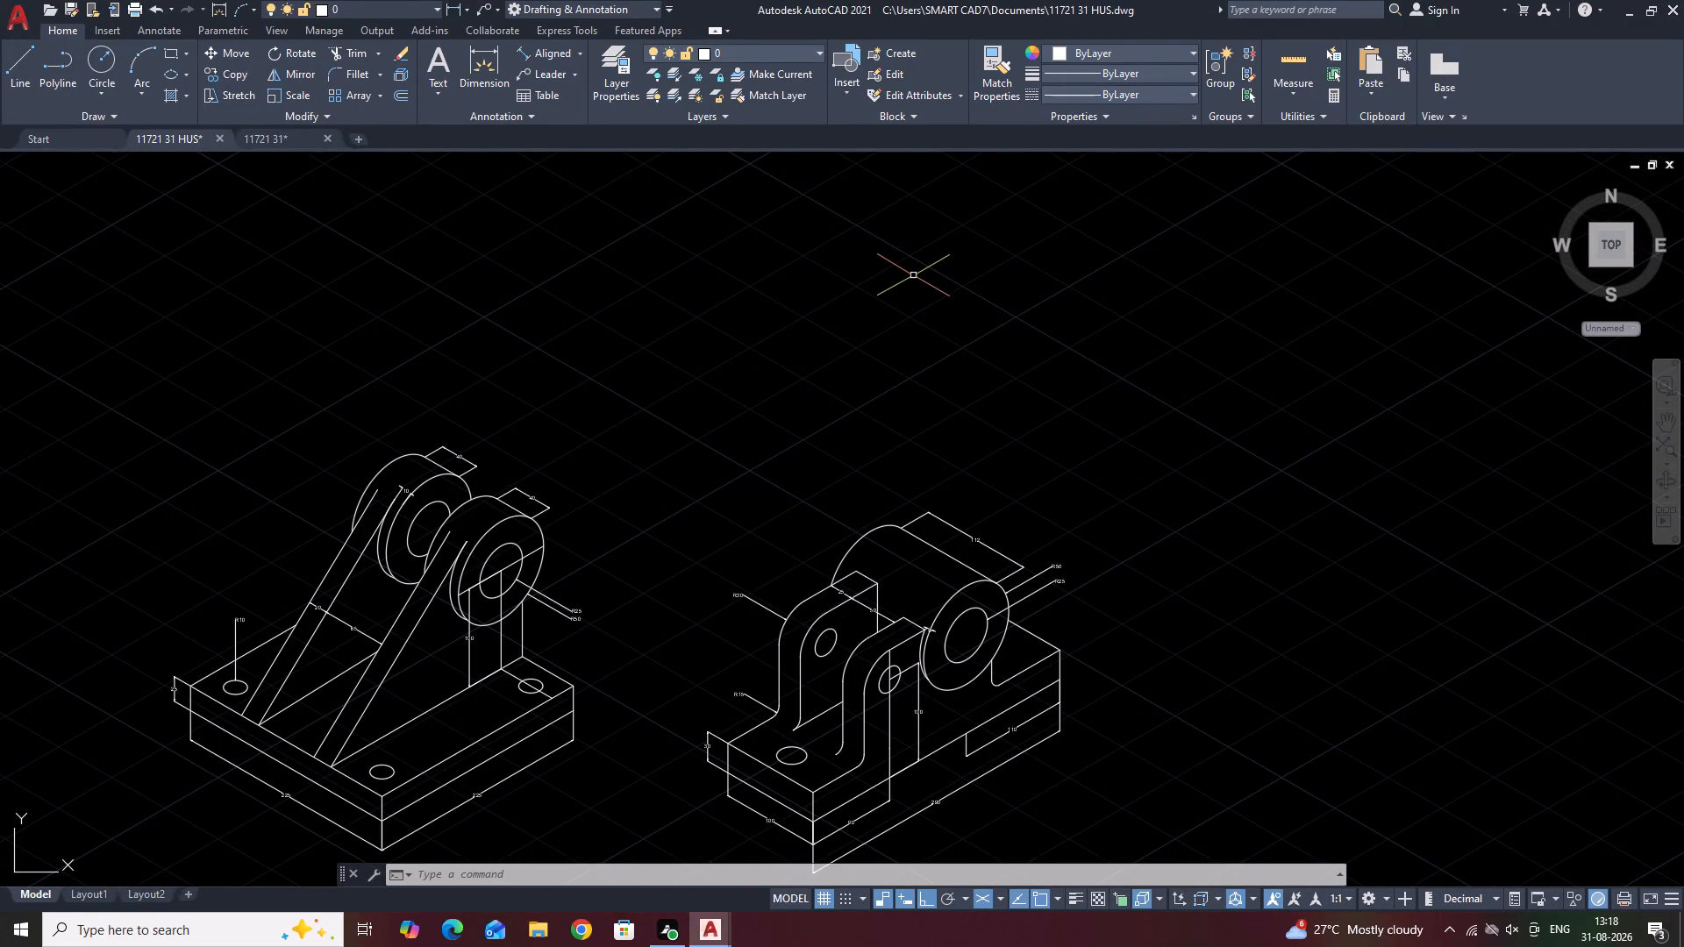
key(ctrl+p)
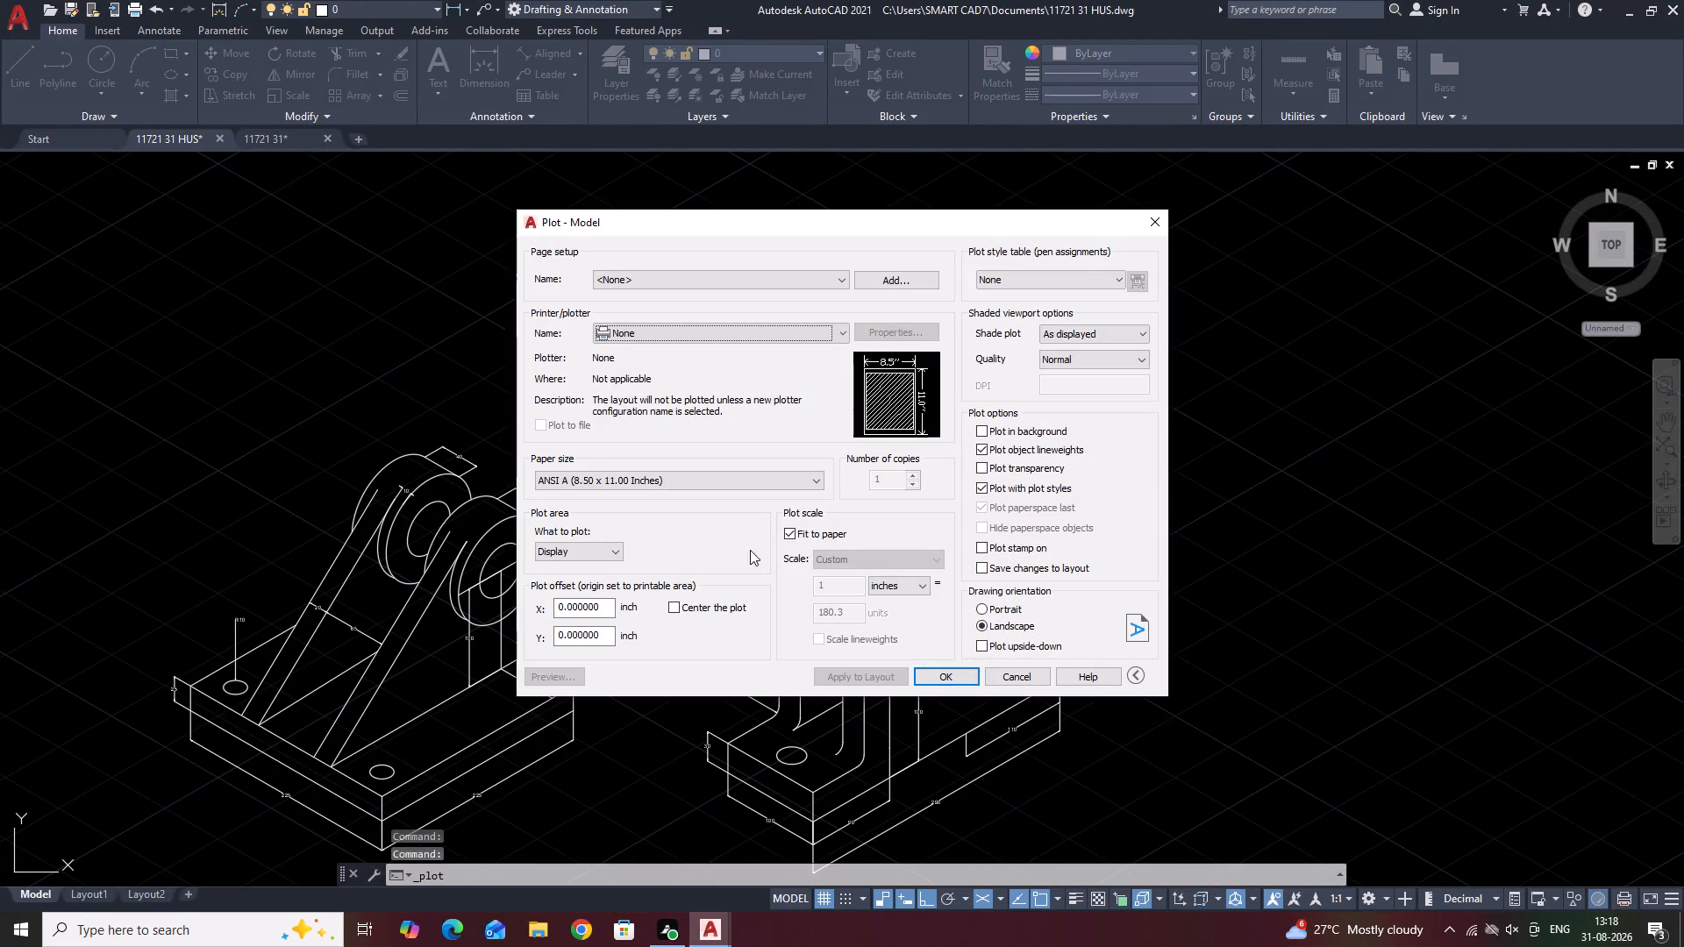
click(722, 480)
click(722, 480)
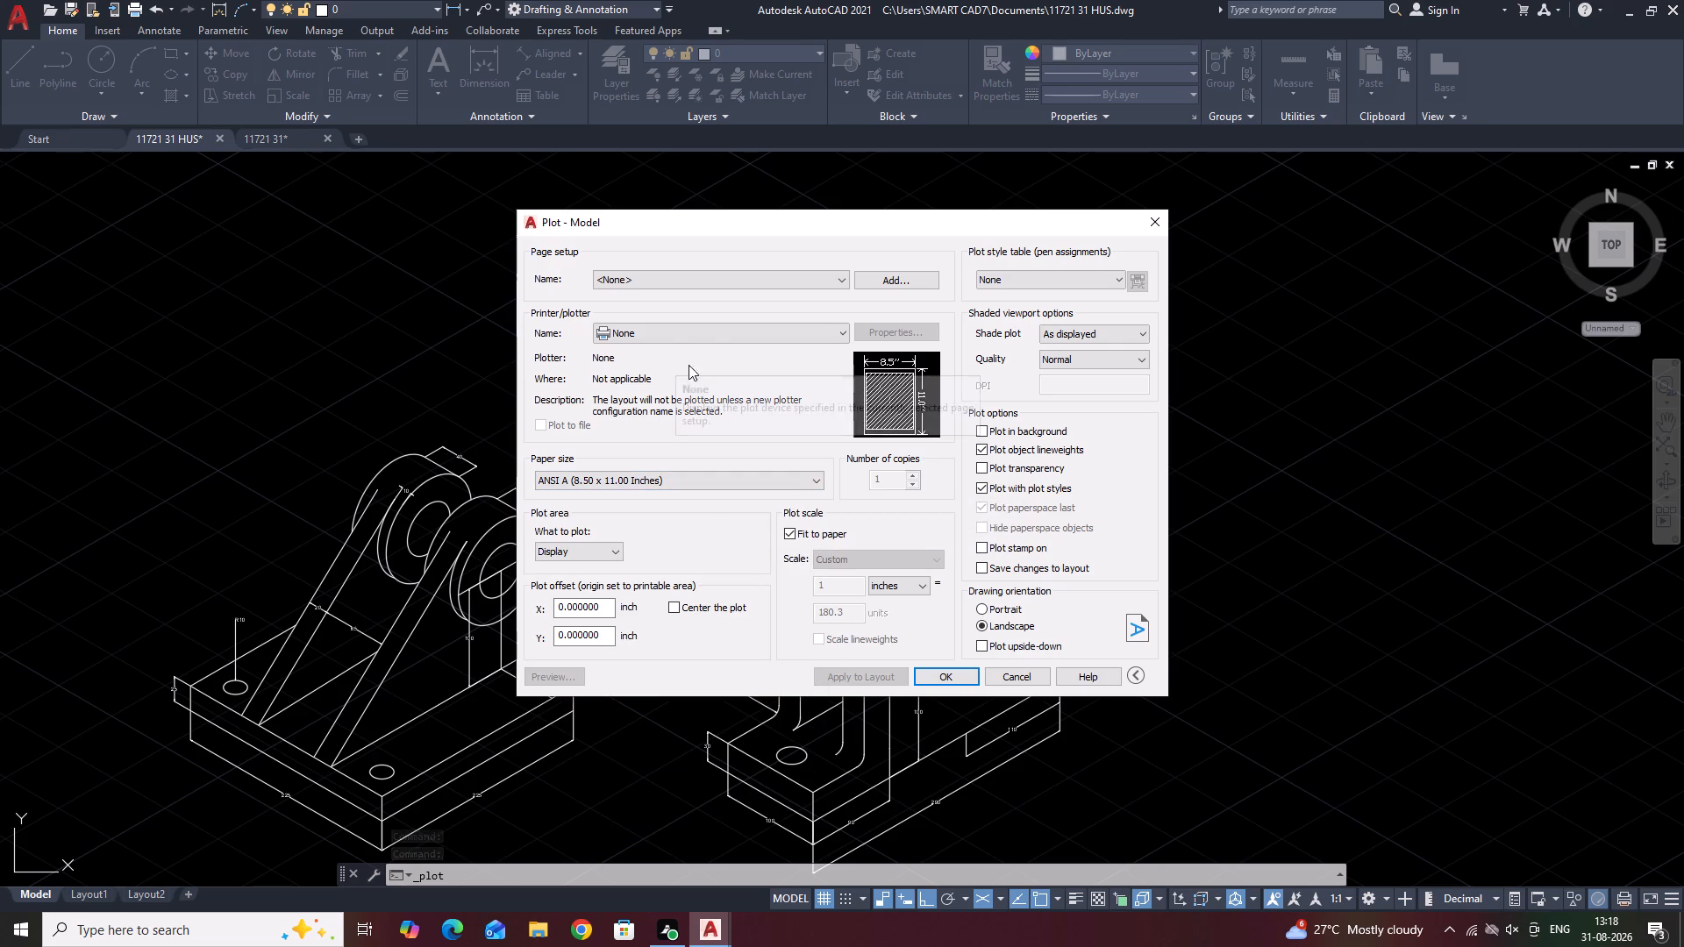
click(705, 326)
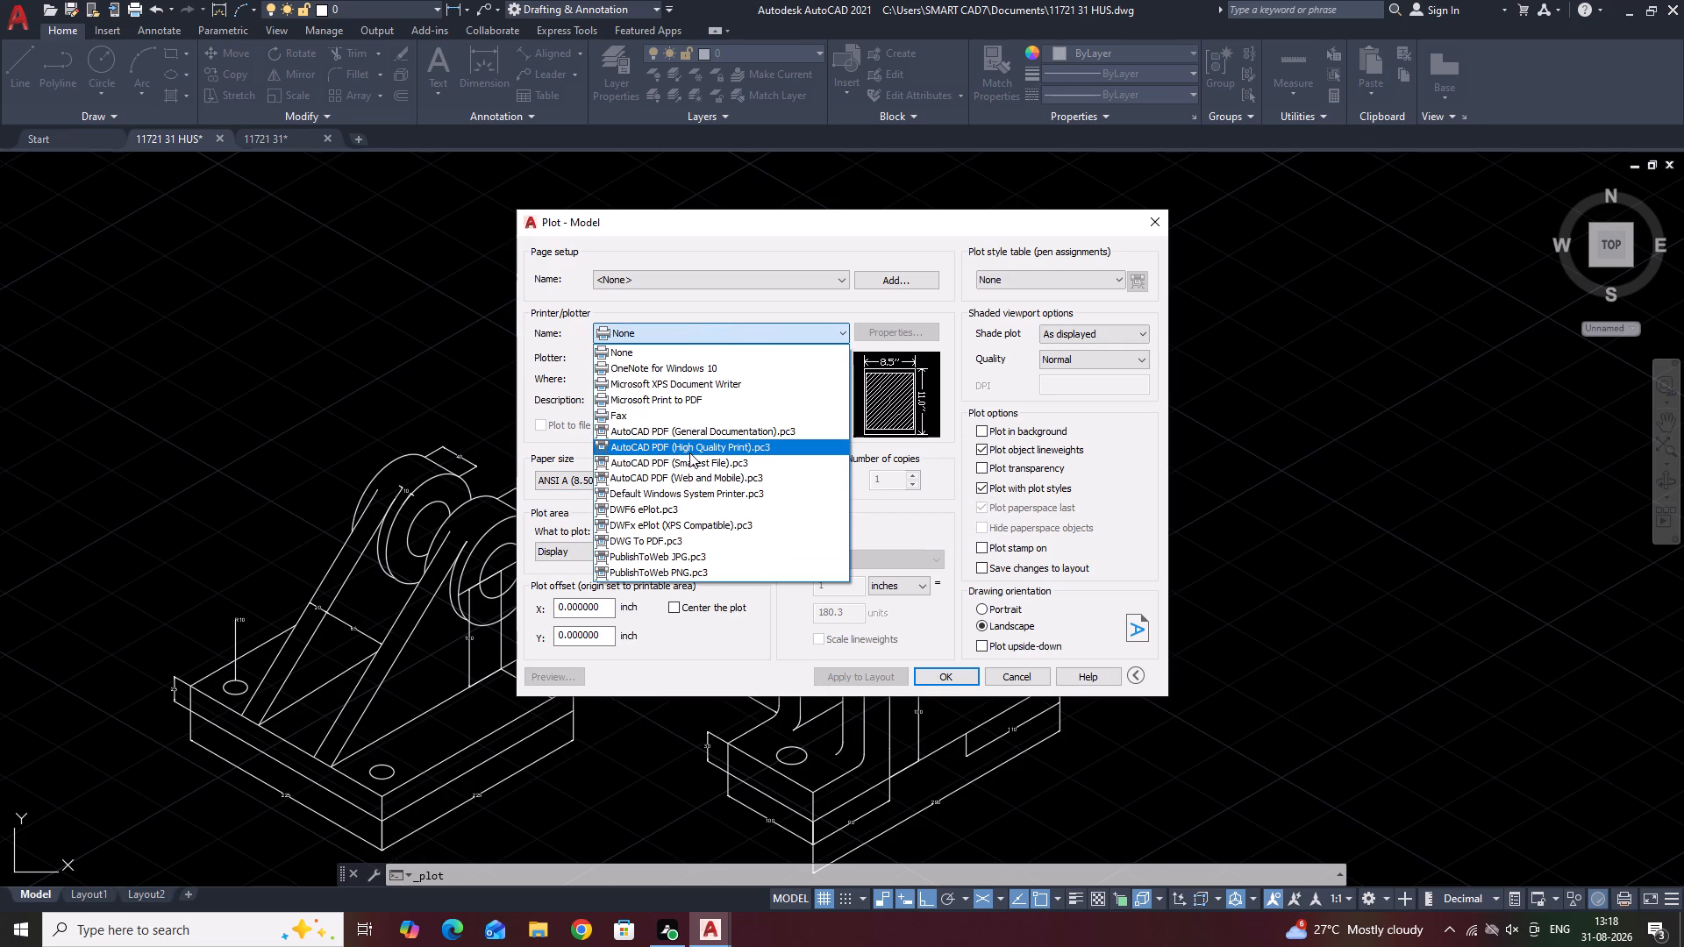
click(689, 450)
Set the plot area to a window enclosing both isometric brackets and centre the plot on the sheet.
click(603, 547)
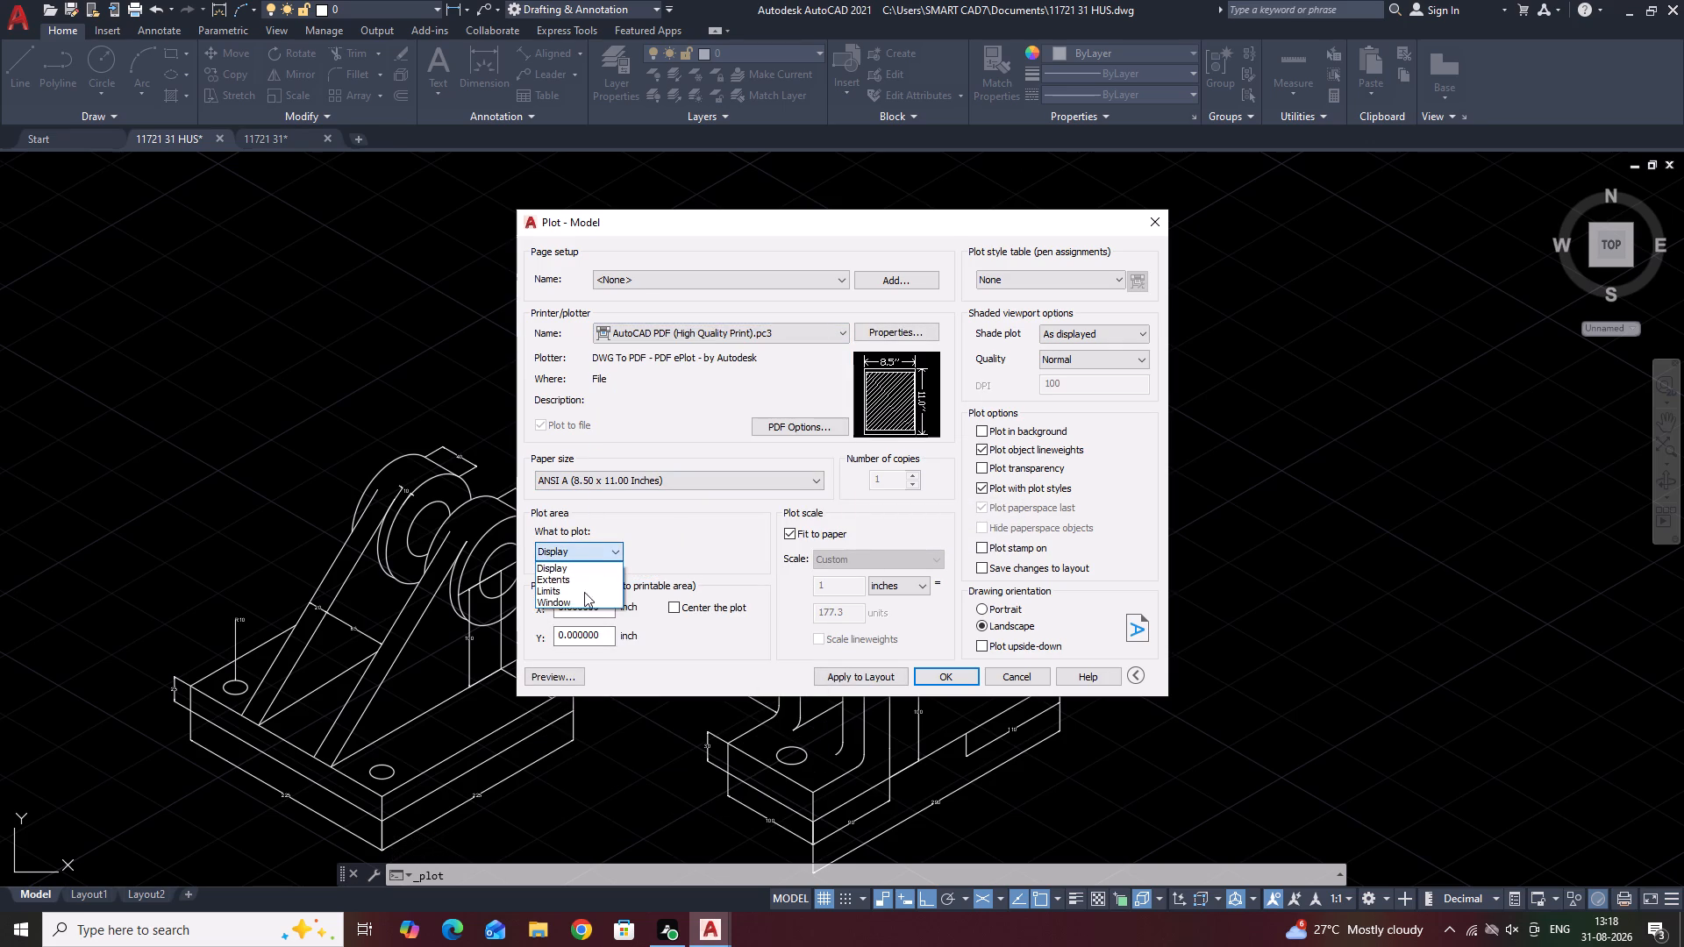
click(582, 600)
scroll(575, 593, down, 2)
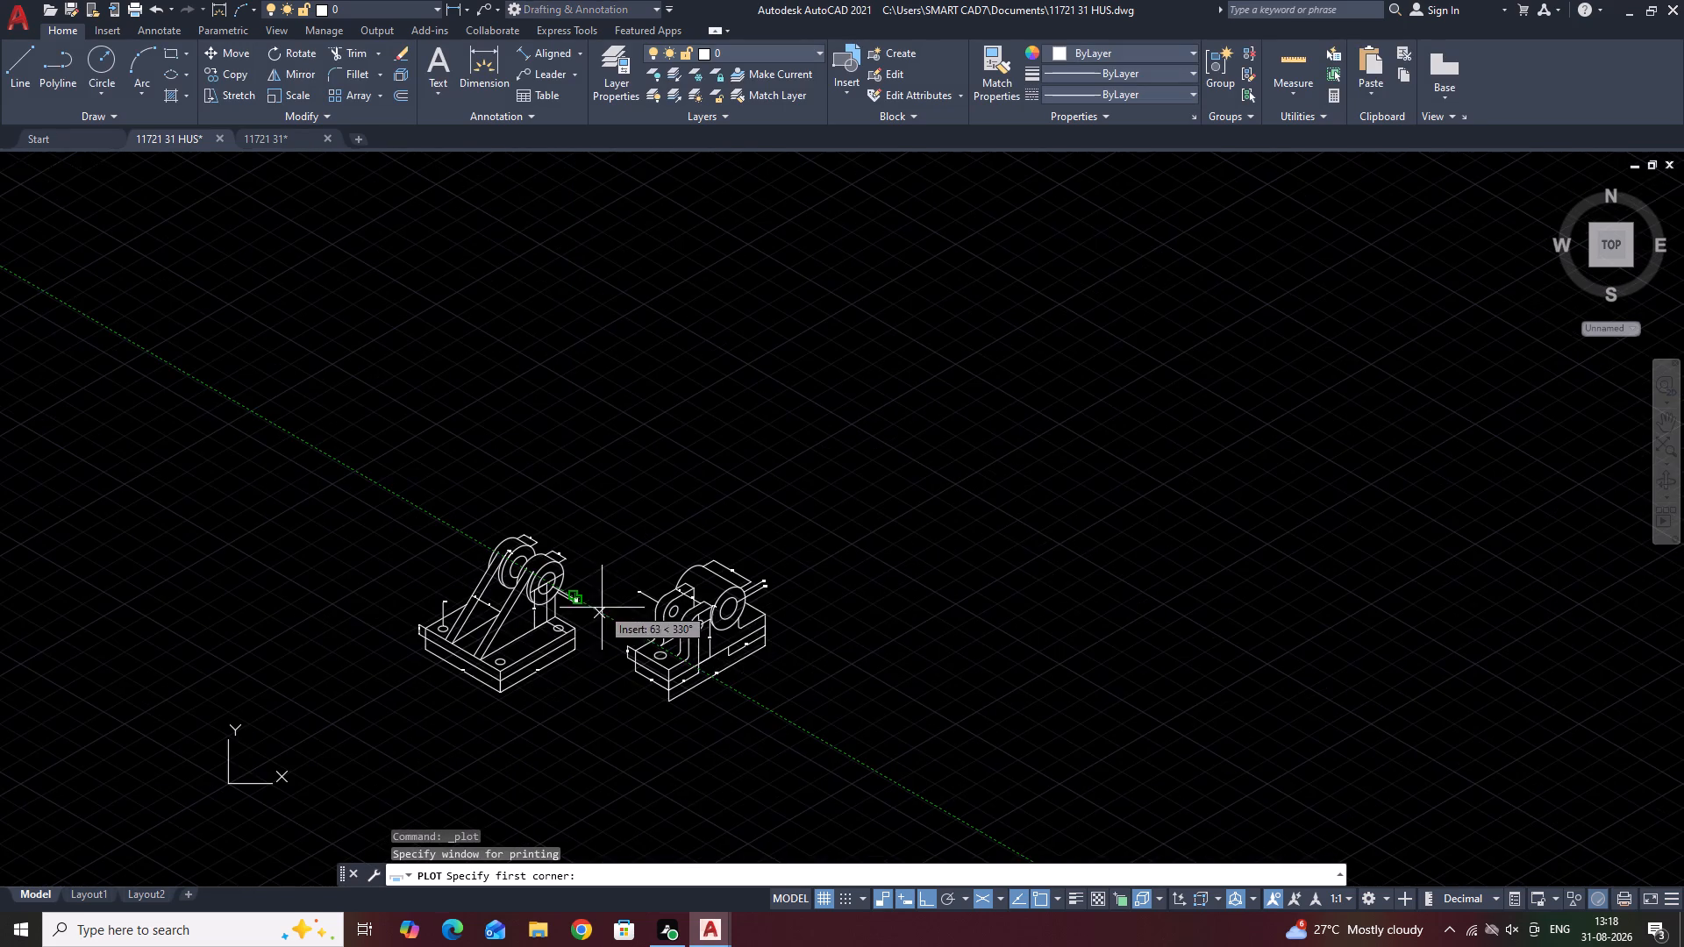
middle_drag(615, 612, 621, 567)
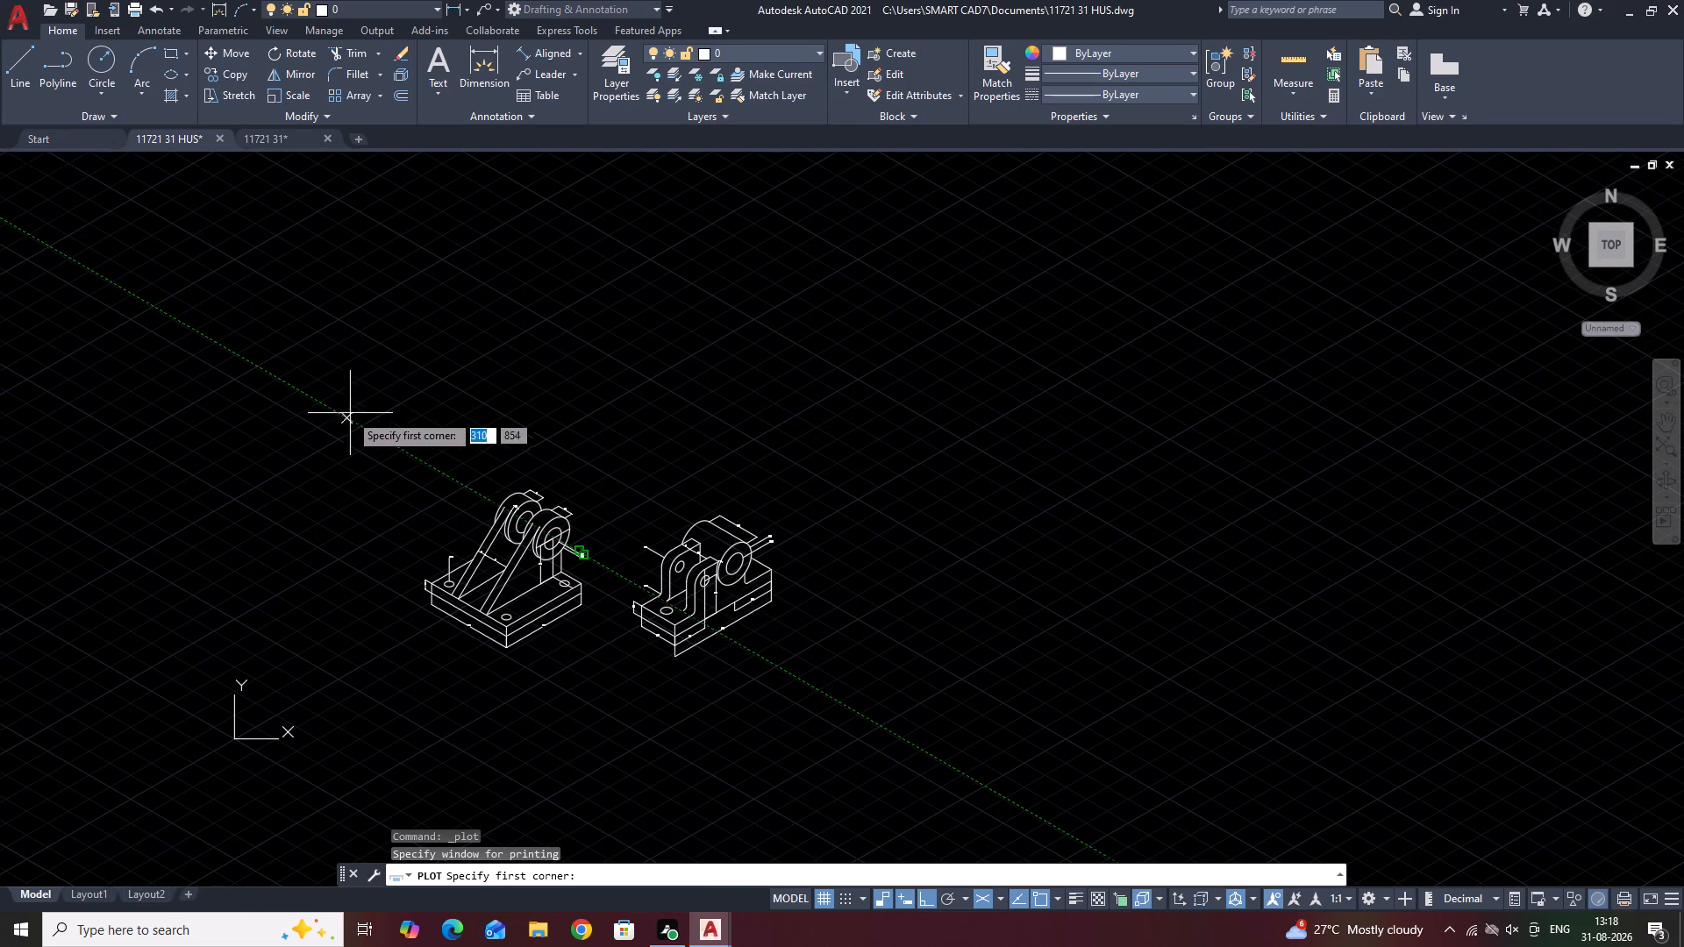
click(353, 433)
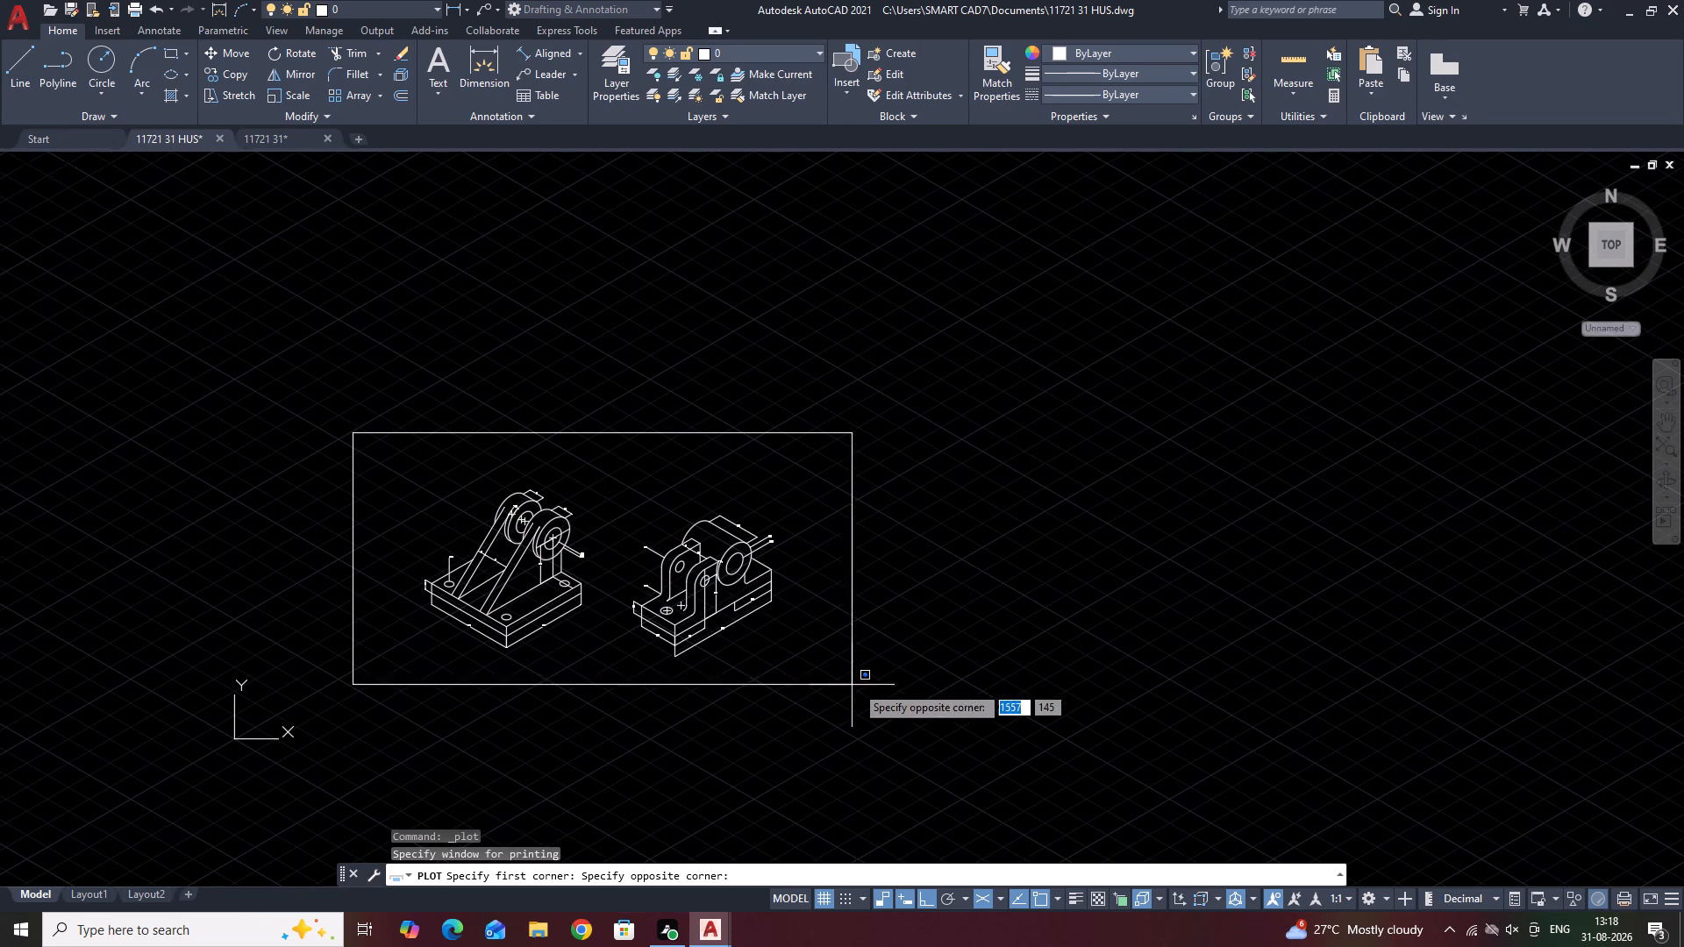
click(819, 688)
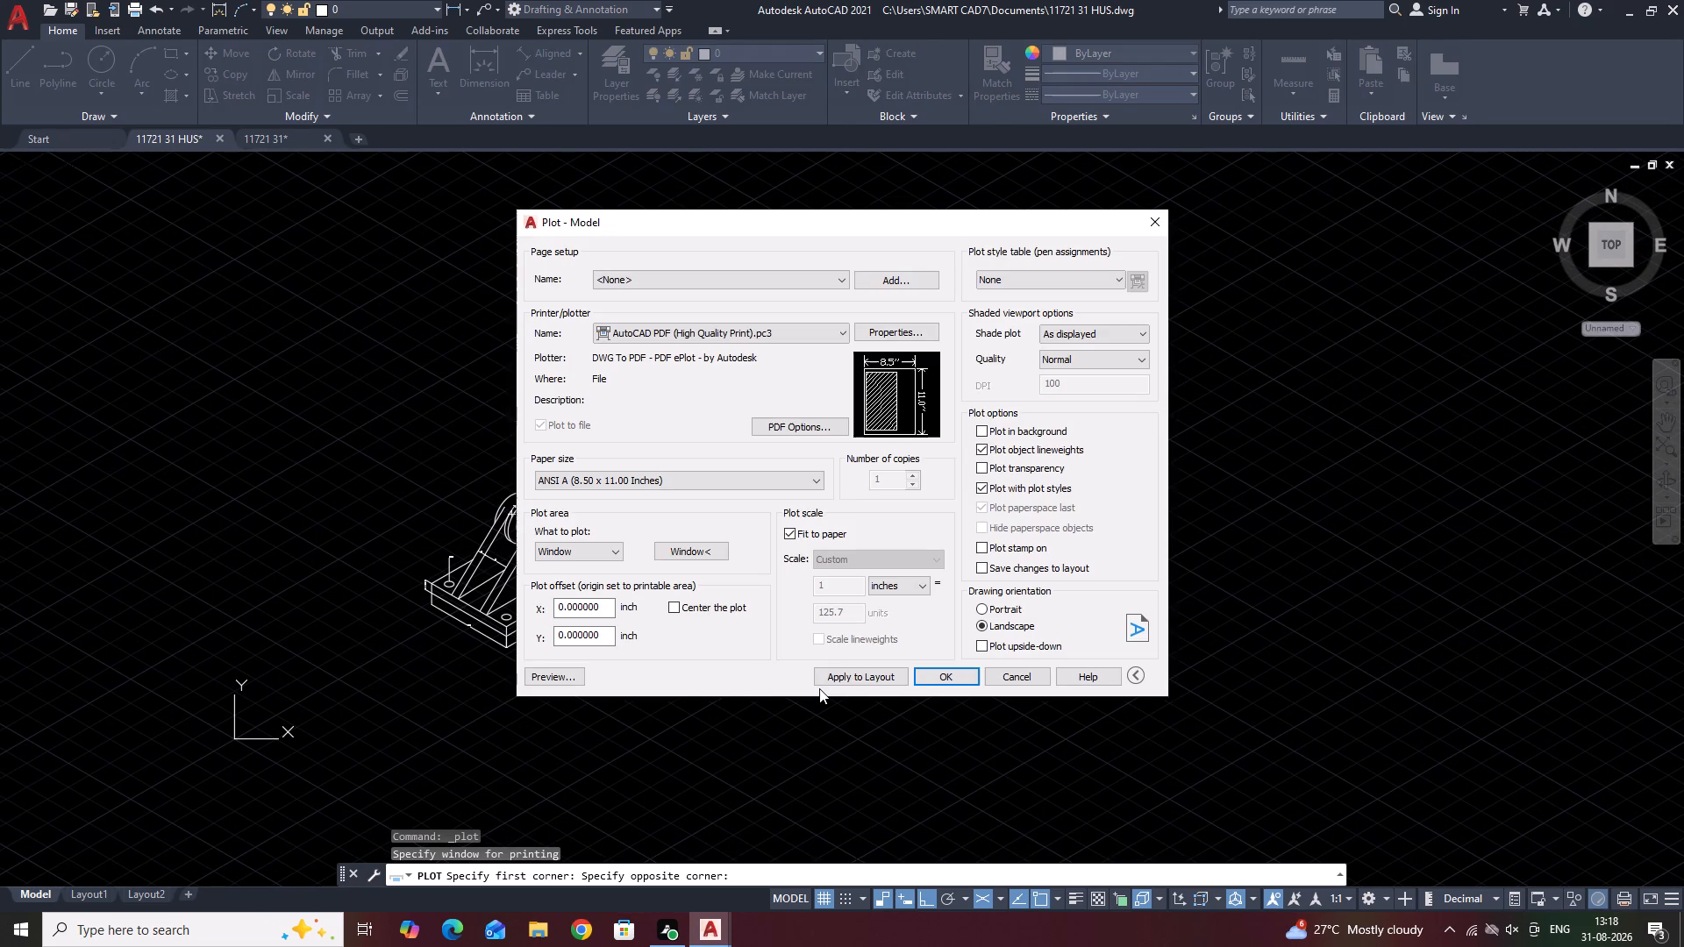
click(715, 607)
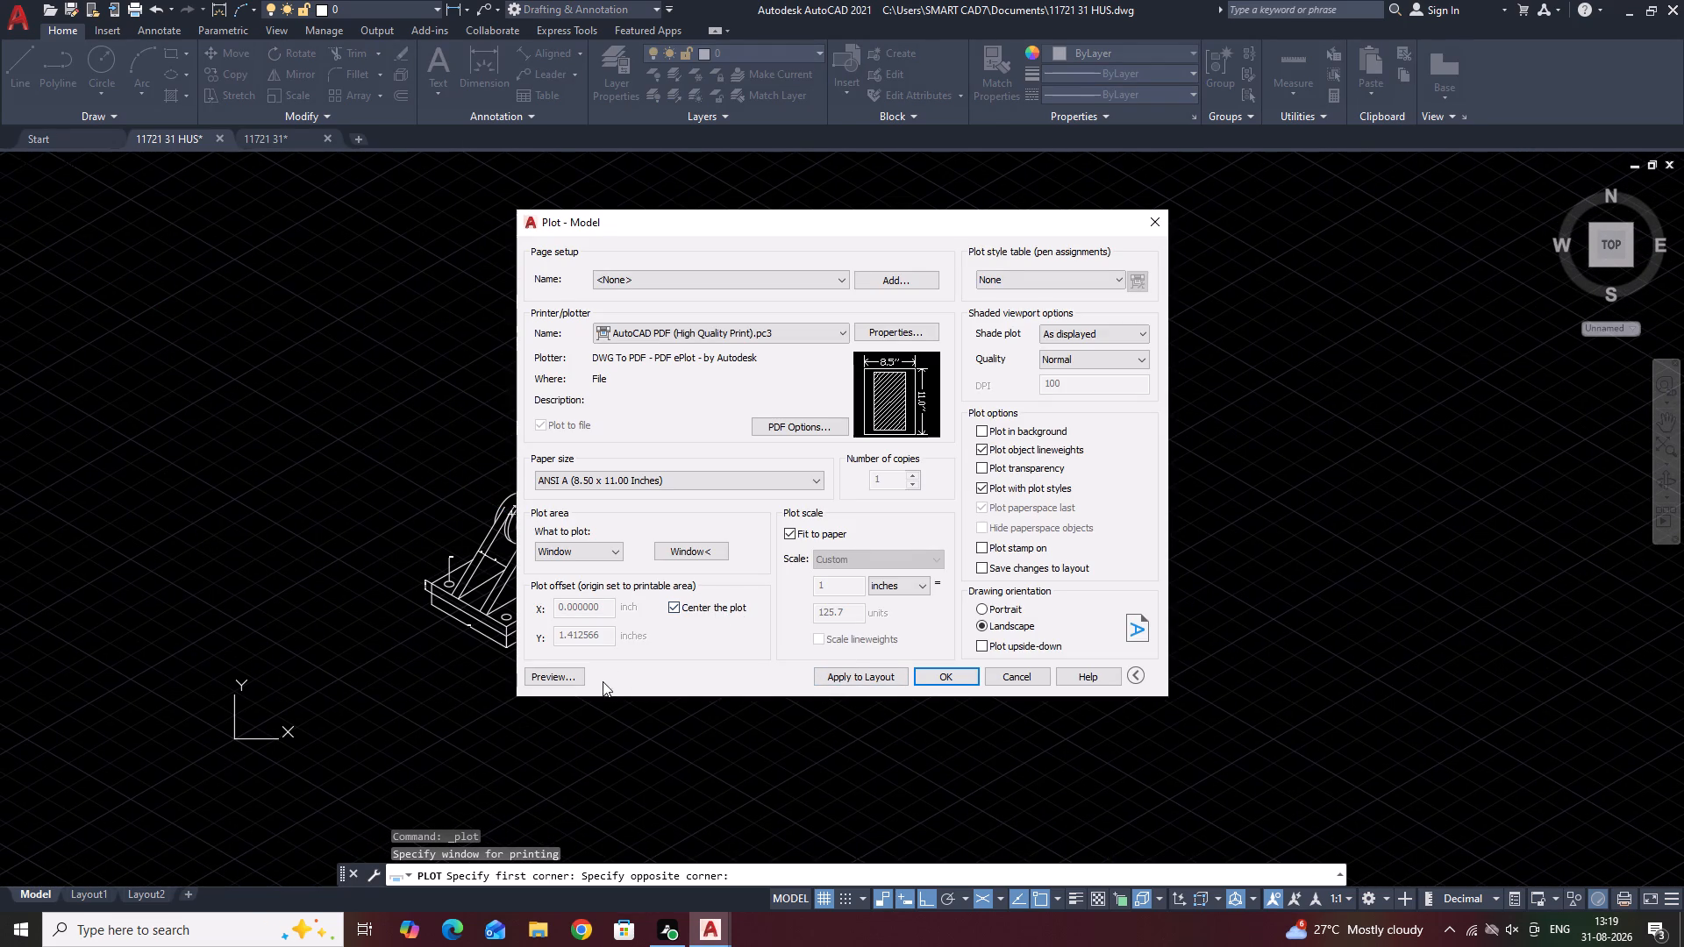
Preview the plot, examine both brackets and their dimensions closely, and return to the plot settings.
click(573, 678)
scroll(755, 542, up, 2)
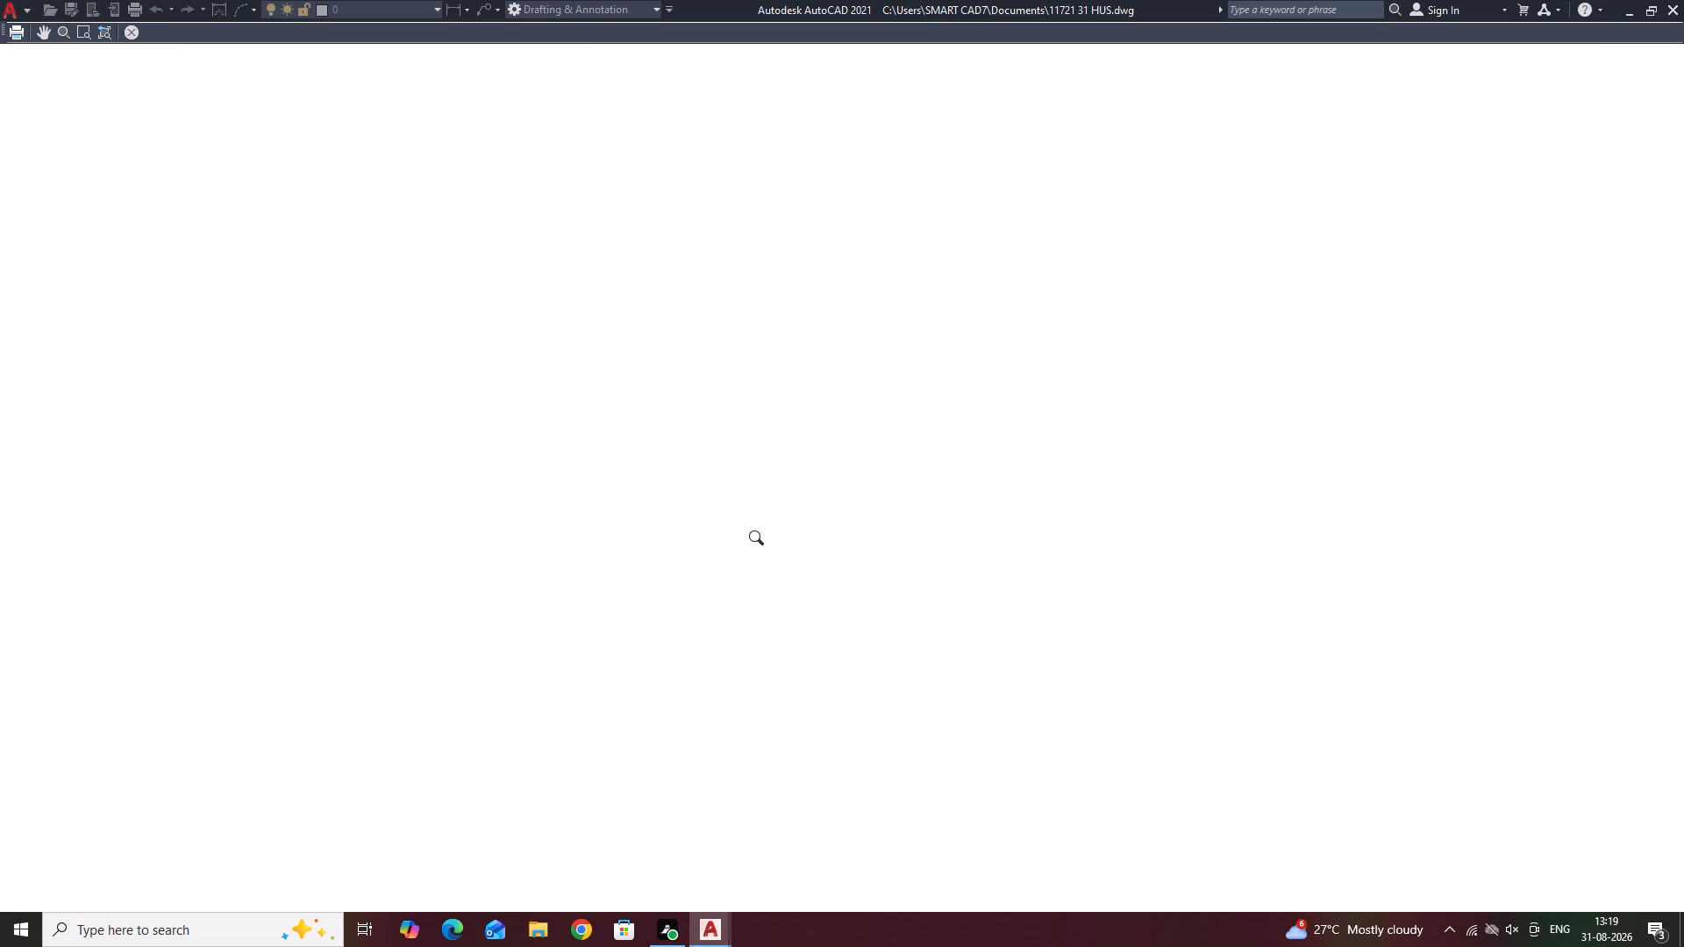
scroll(1074, 457, down, 1)
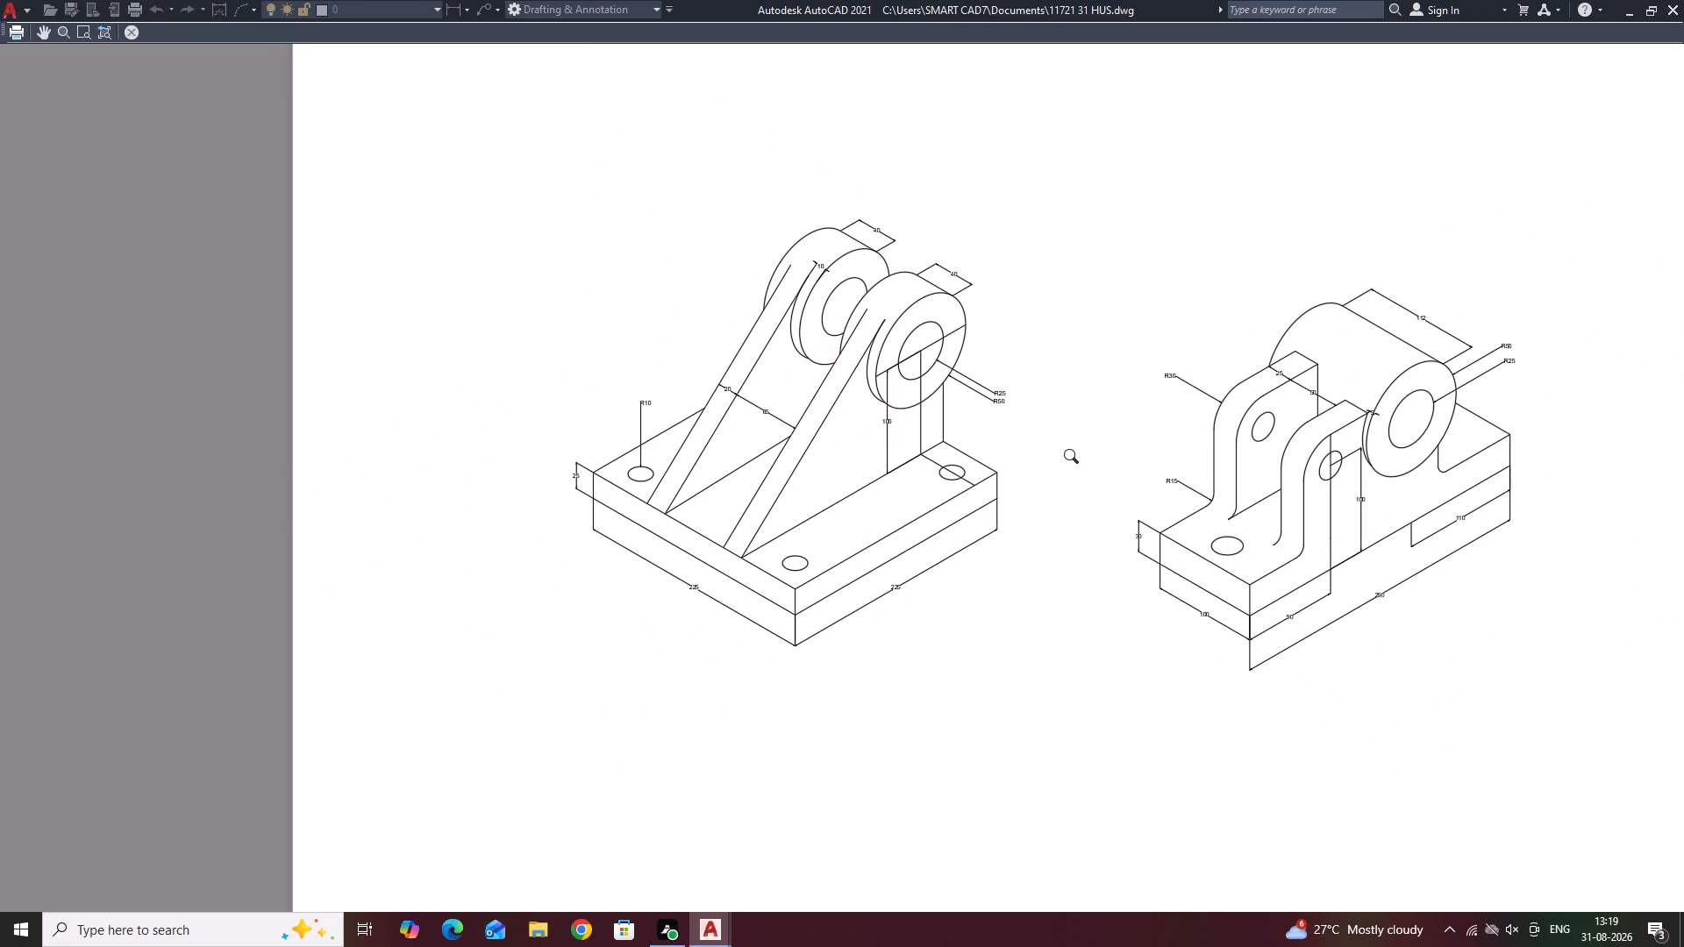
middle_drag(1075, 459, 951, 532)
scroll(925, 538, up, 3)
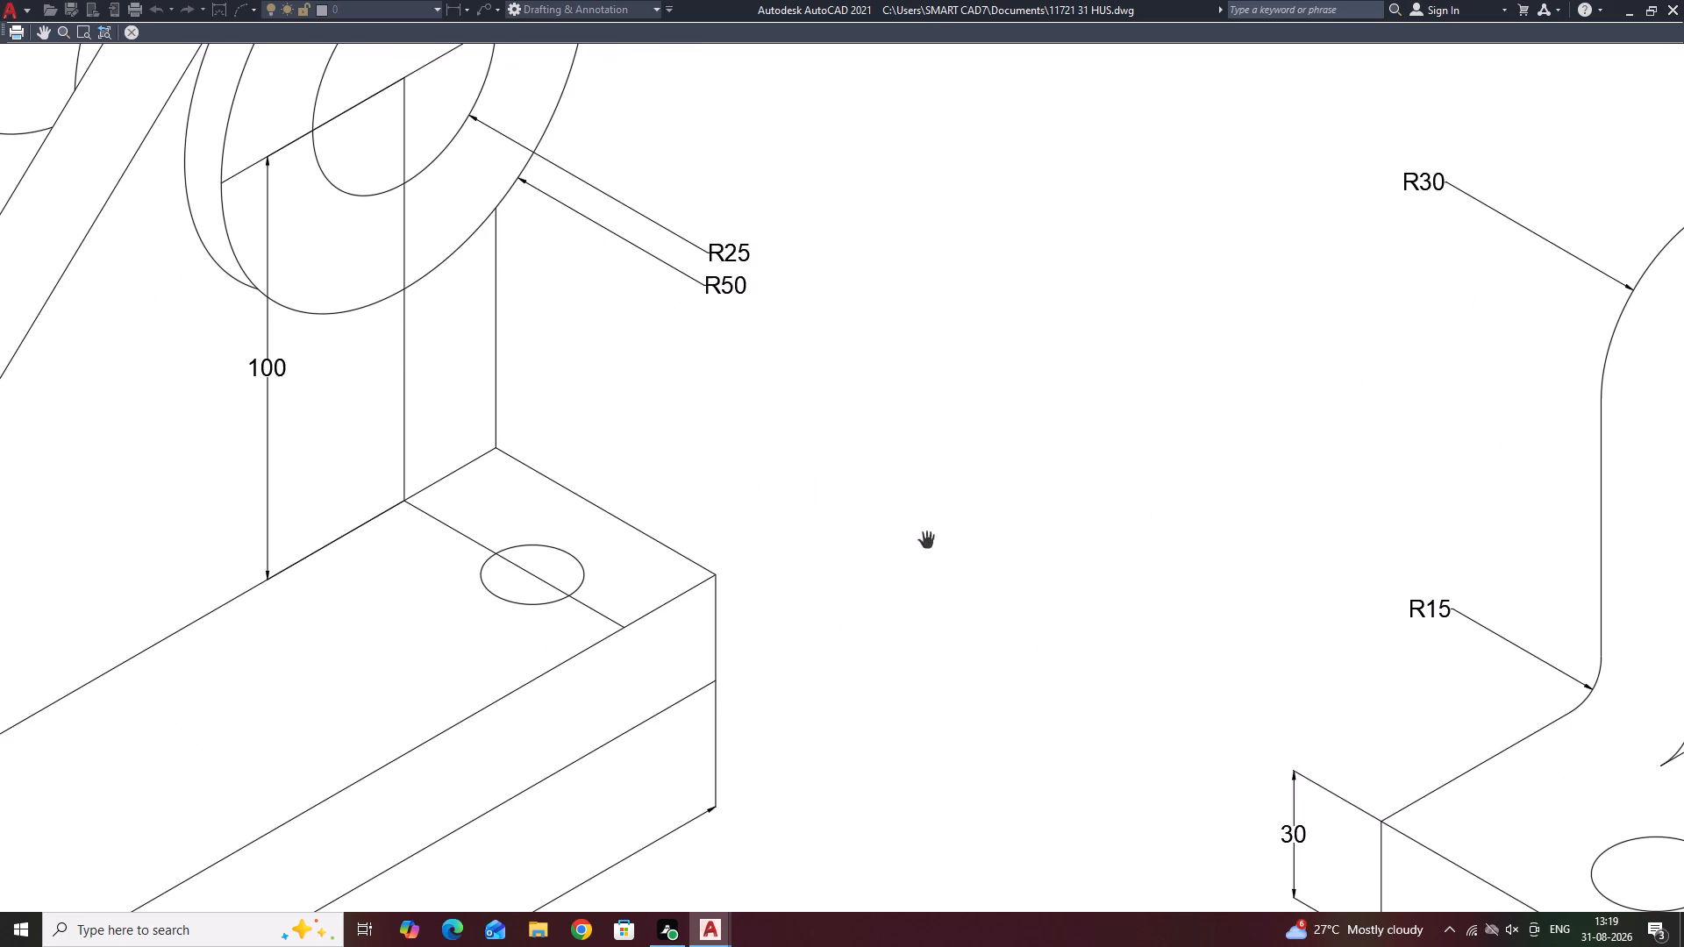
middle_drag(816, 647, 1090, 421)
scroll(1092, 419, down, 3)
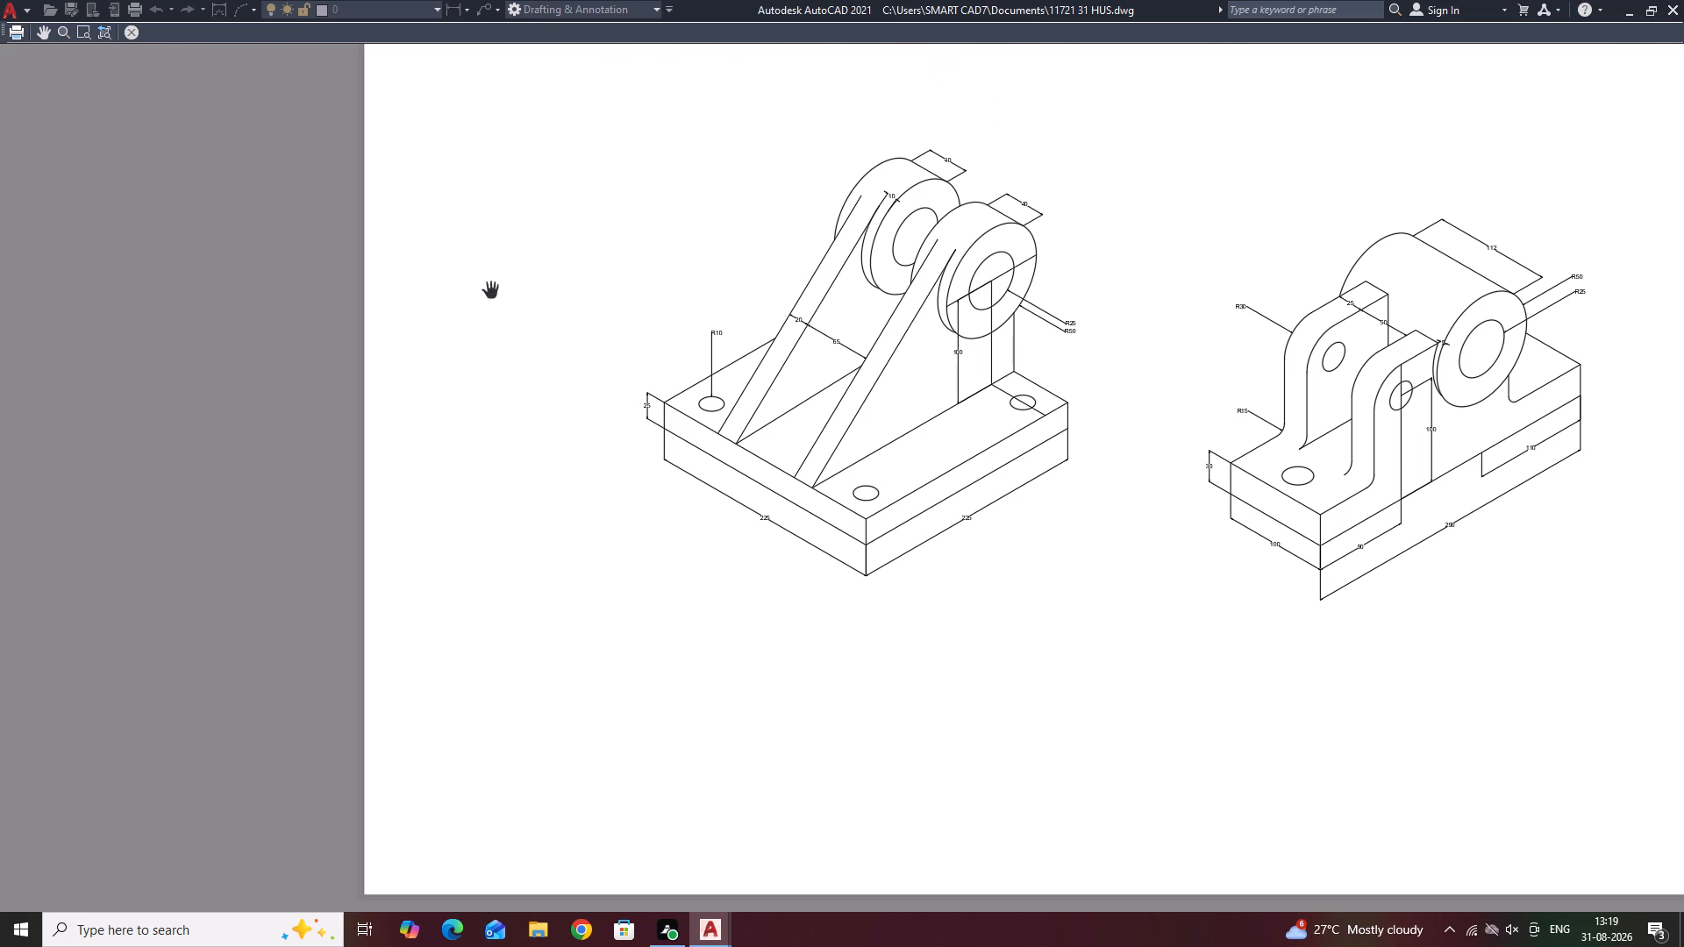
click(132, 31)
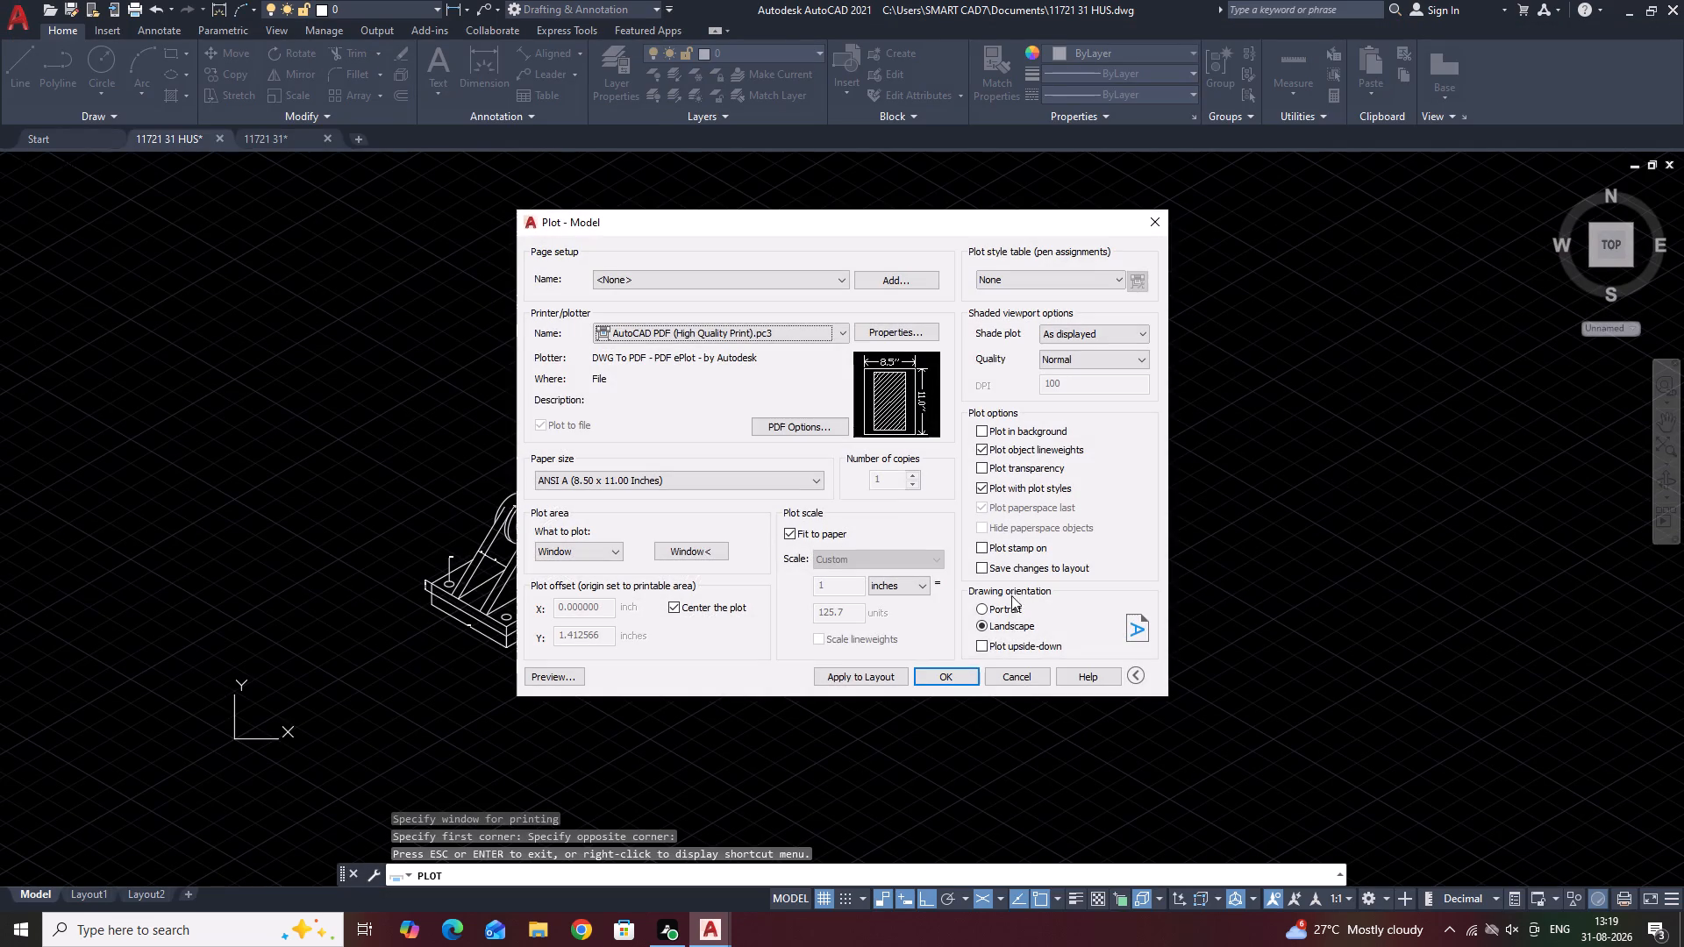
Plot the drawing to 11721 31 HUS-Model.pdf in the Documents folder and close the PDF that opens in Microsoft Edge.
click(942, 676)
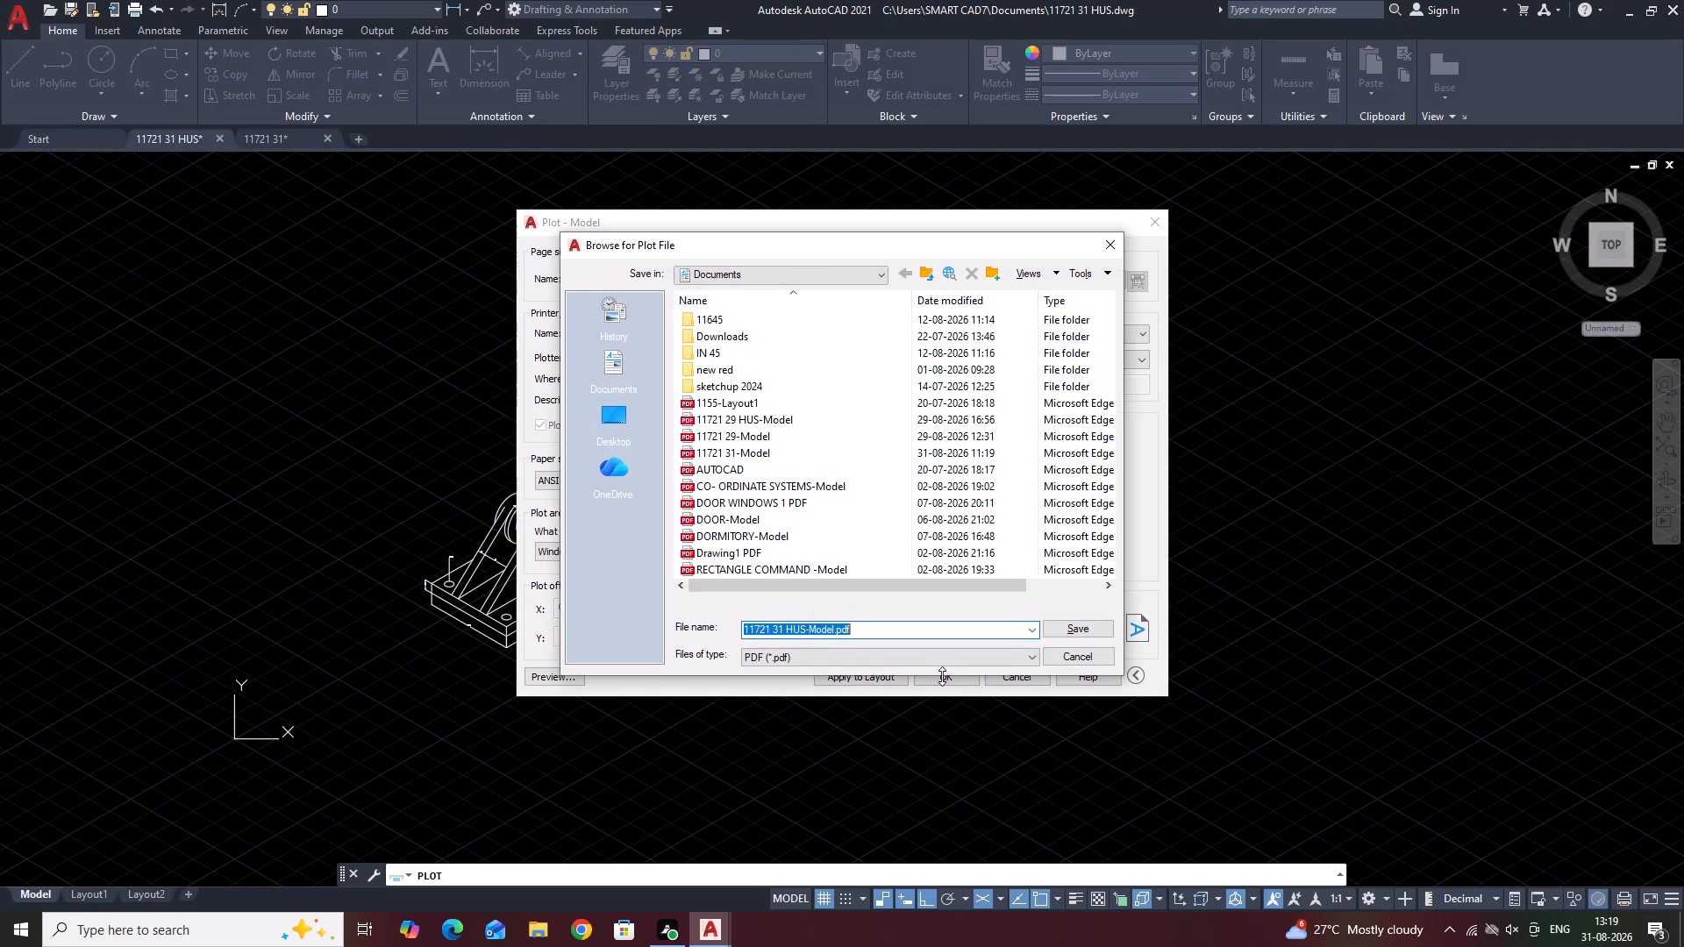
click(1074, 624)
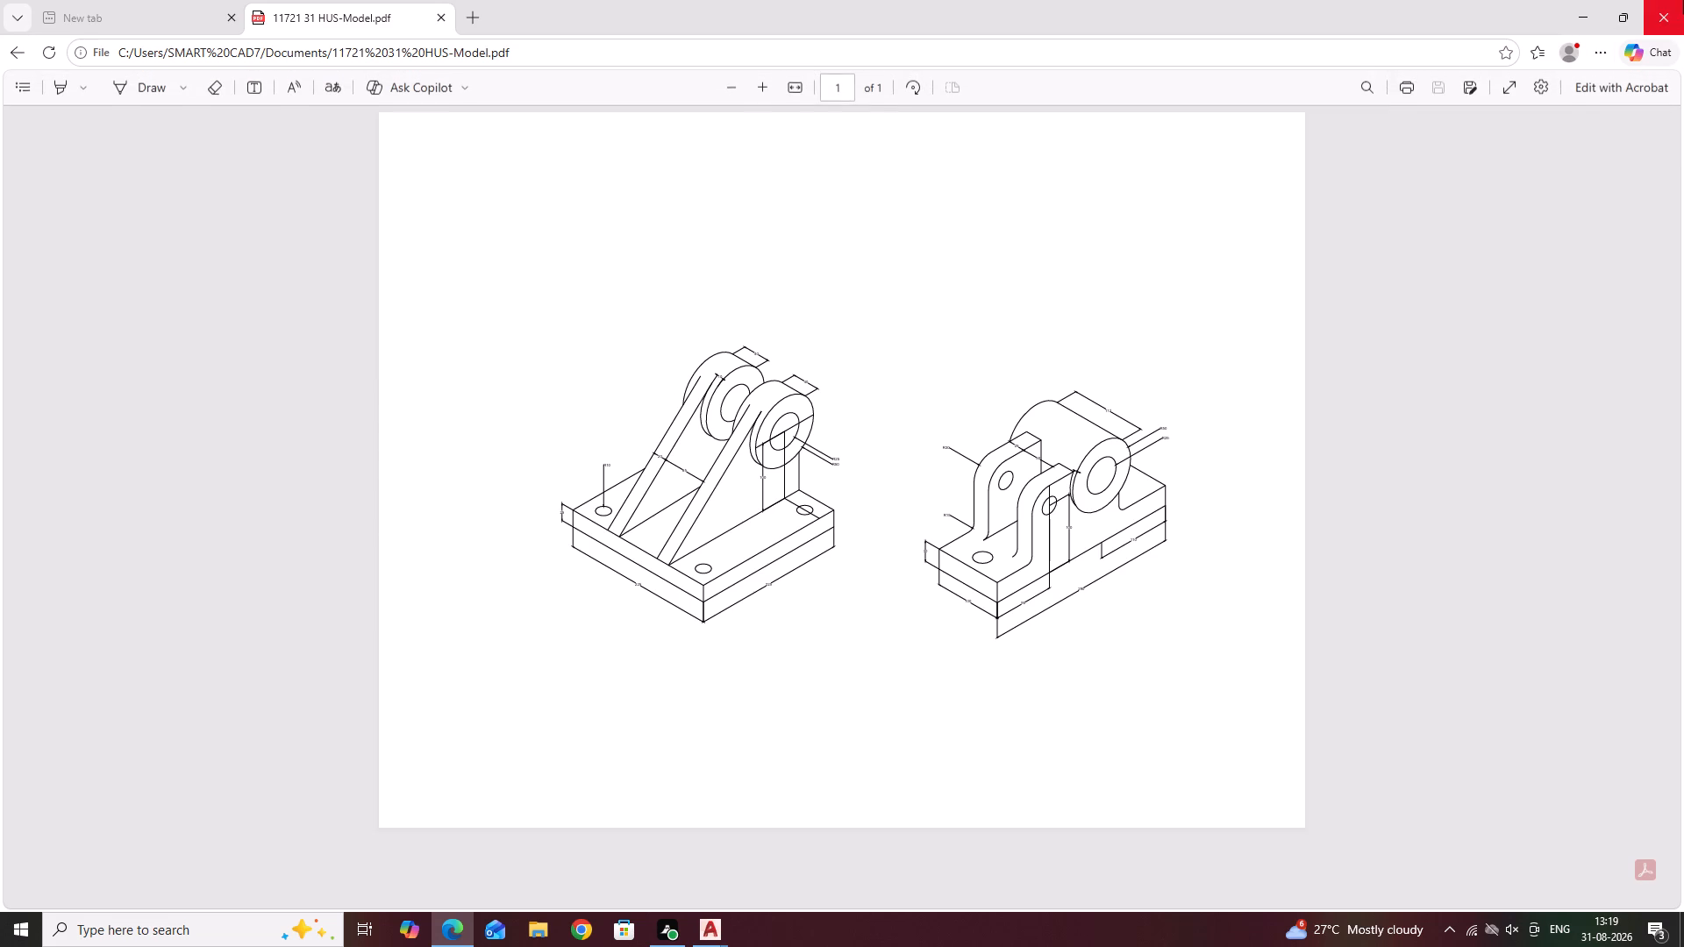
click(1670, 16)
Query the LOGFILENAME system variable for the drawing's log file path.
scroll(598, 481, down, 1)
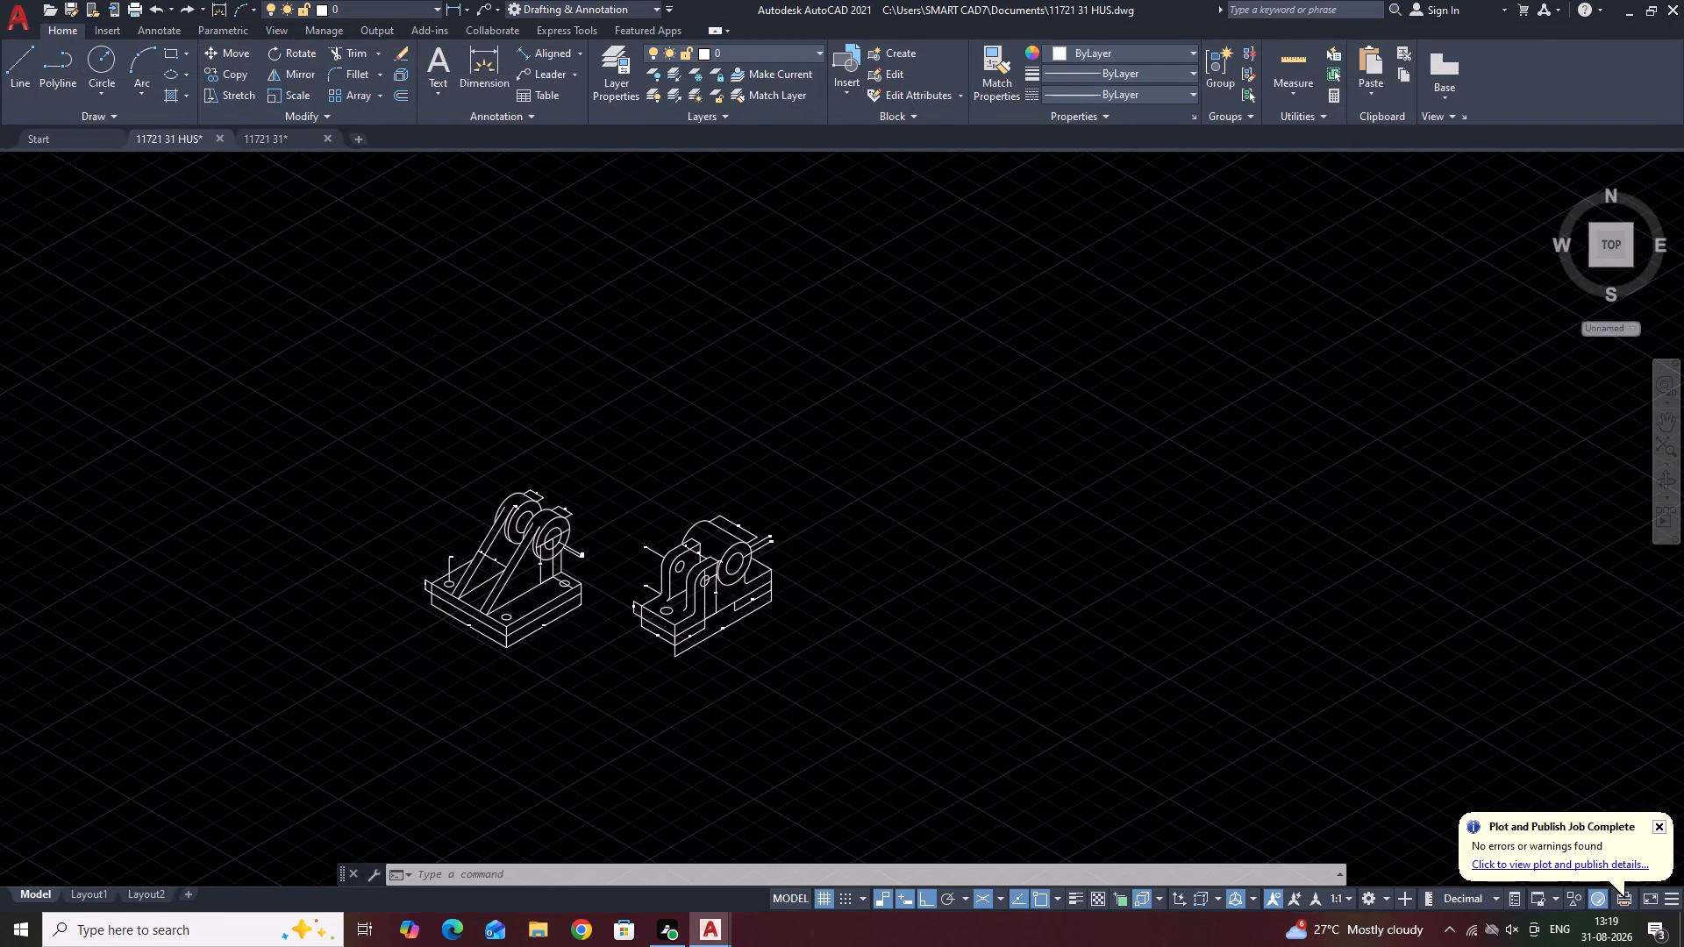
middle_drag(620, 473, 914, 402)
scroll(907, 432, up, 3)
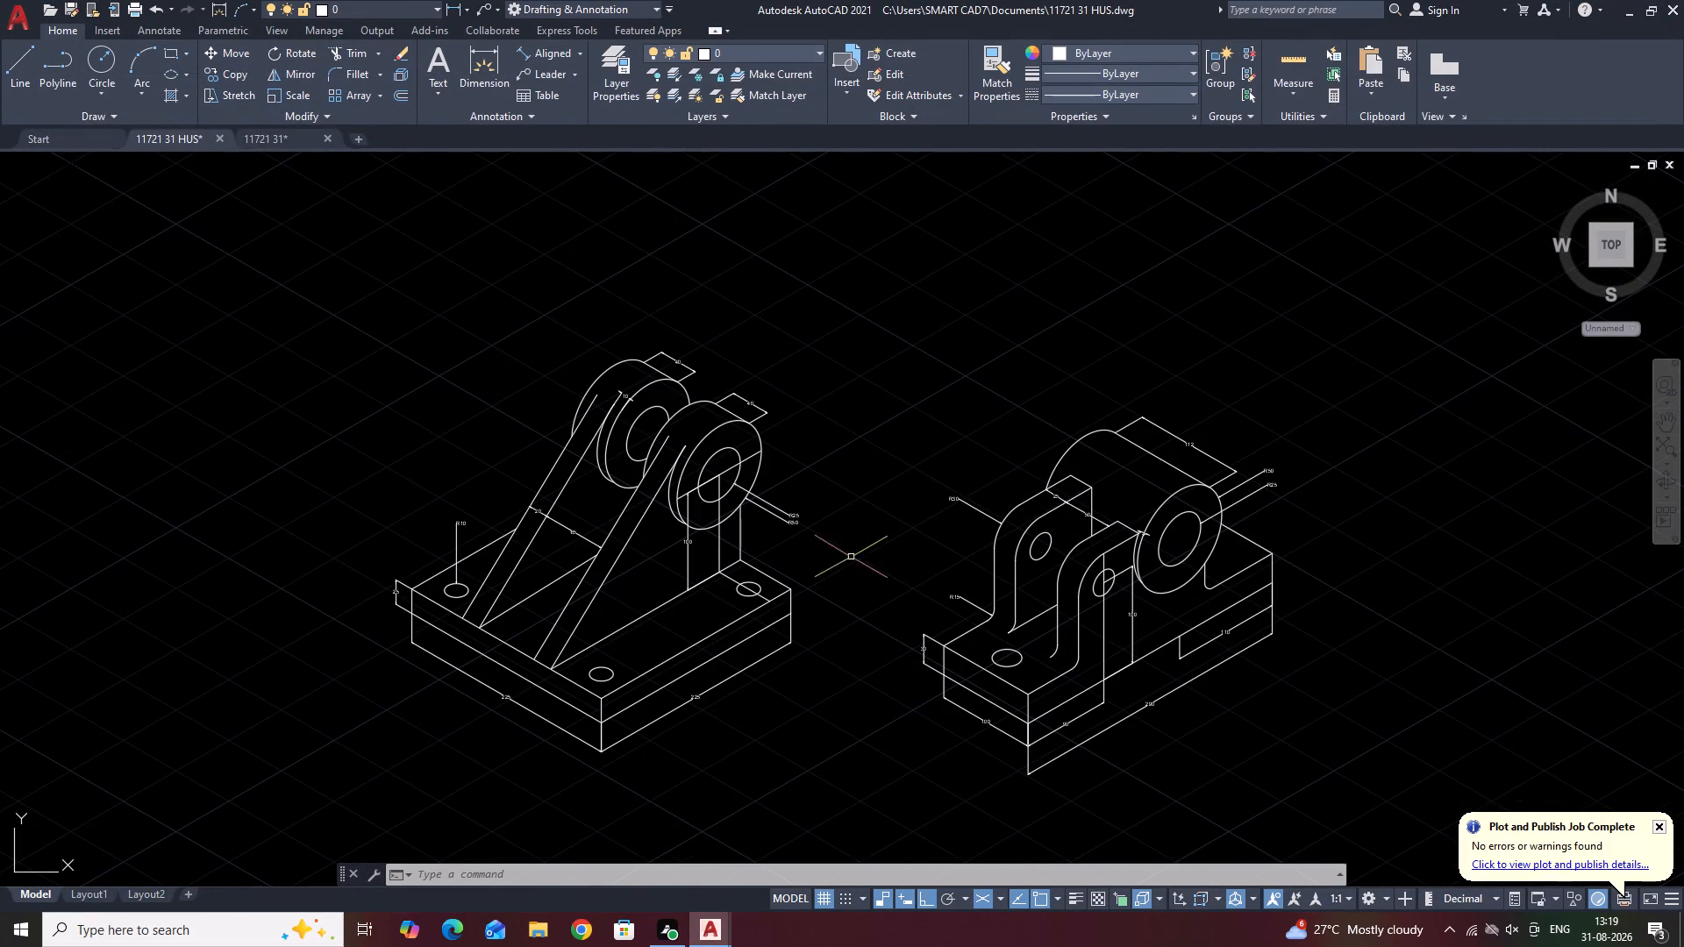
scroll(866, 546, down, 1)
text(LO)
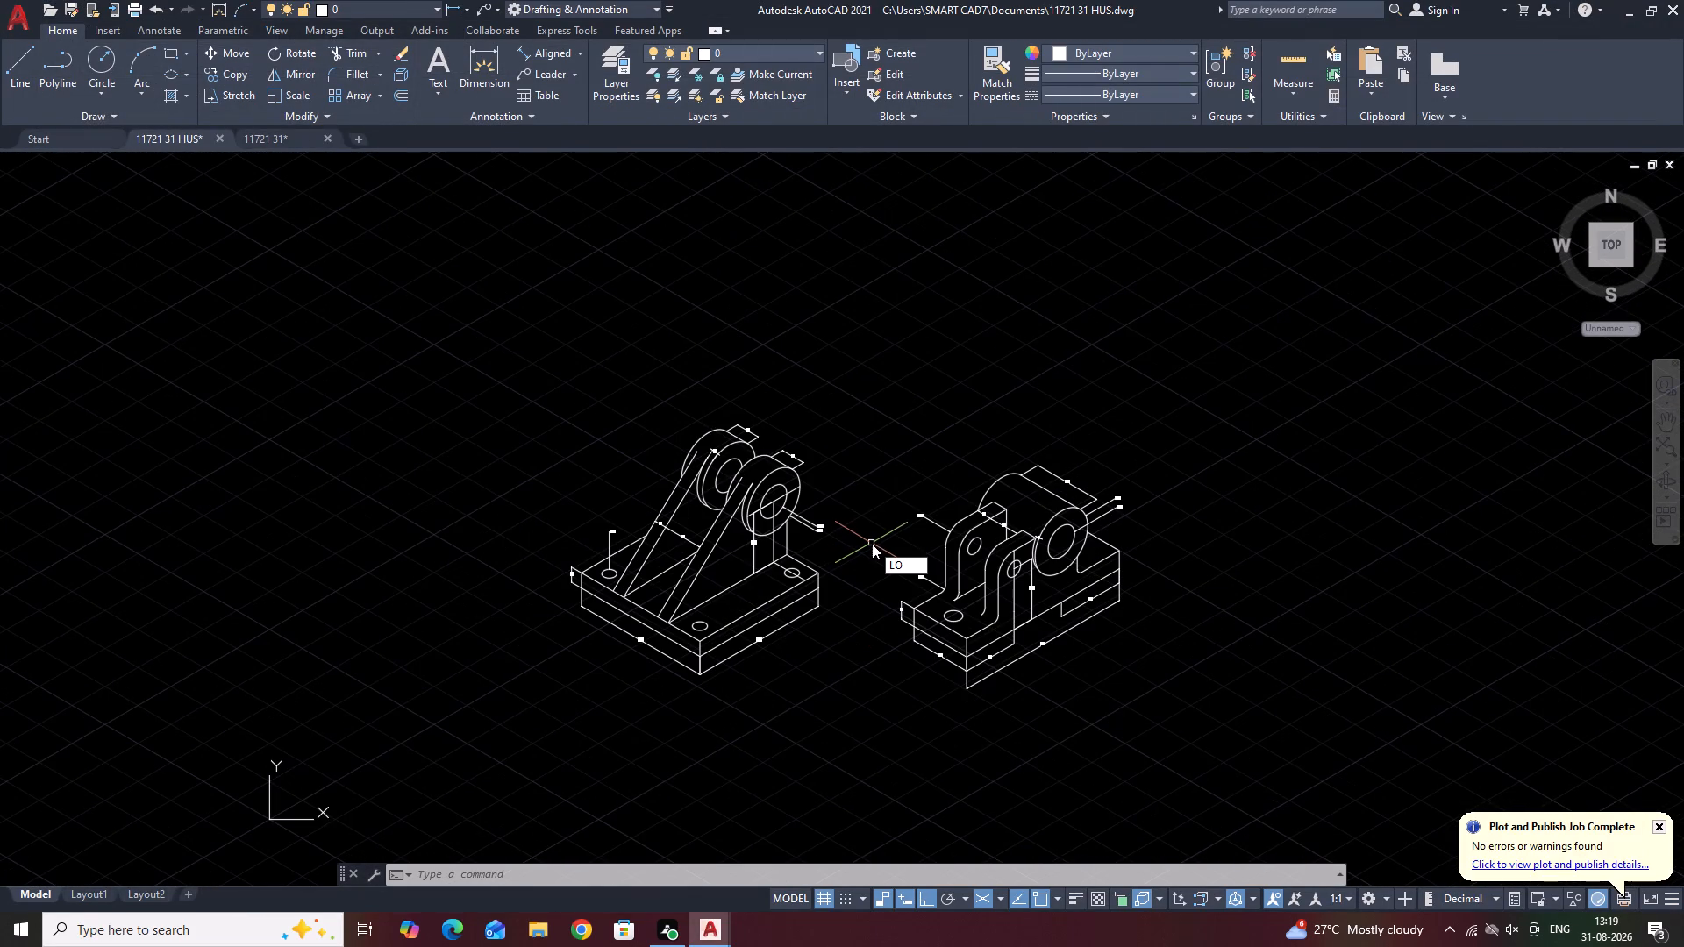
key(g)
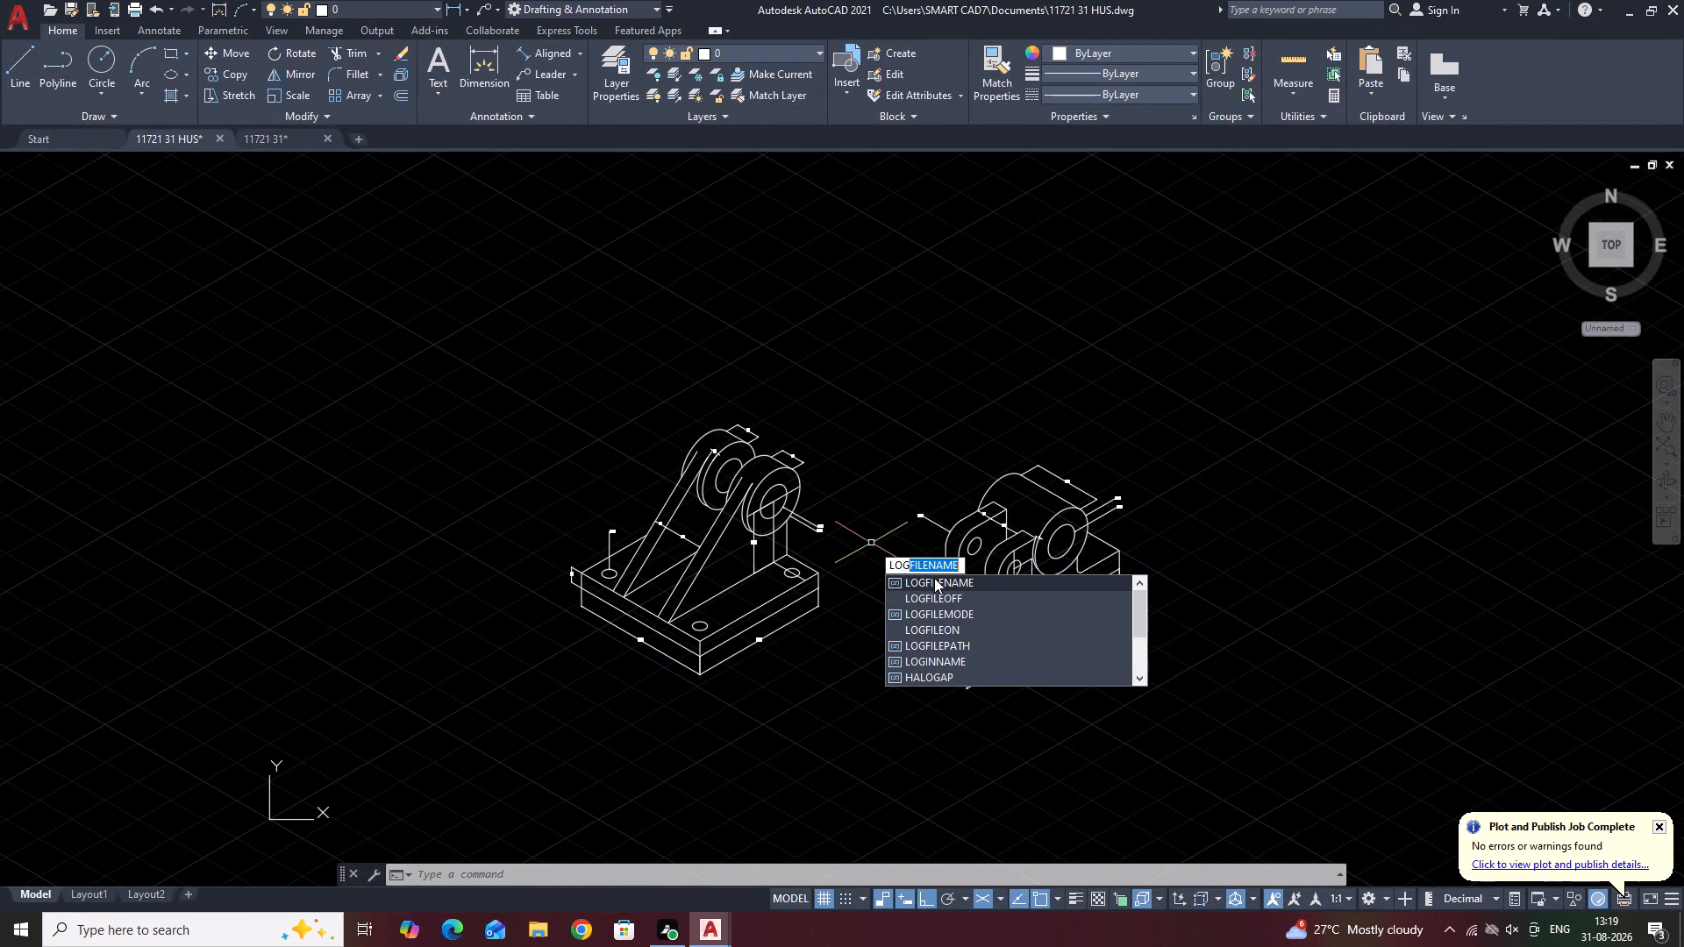
click(934, 578)
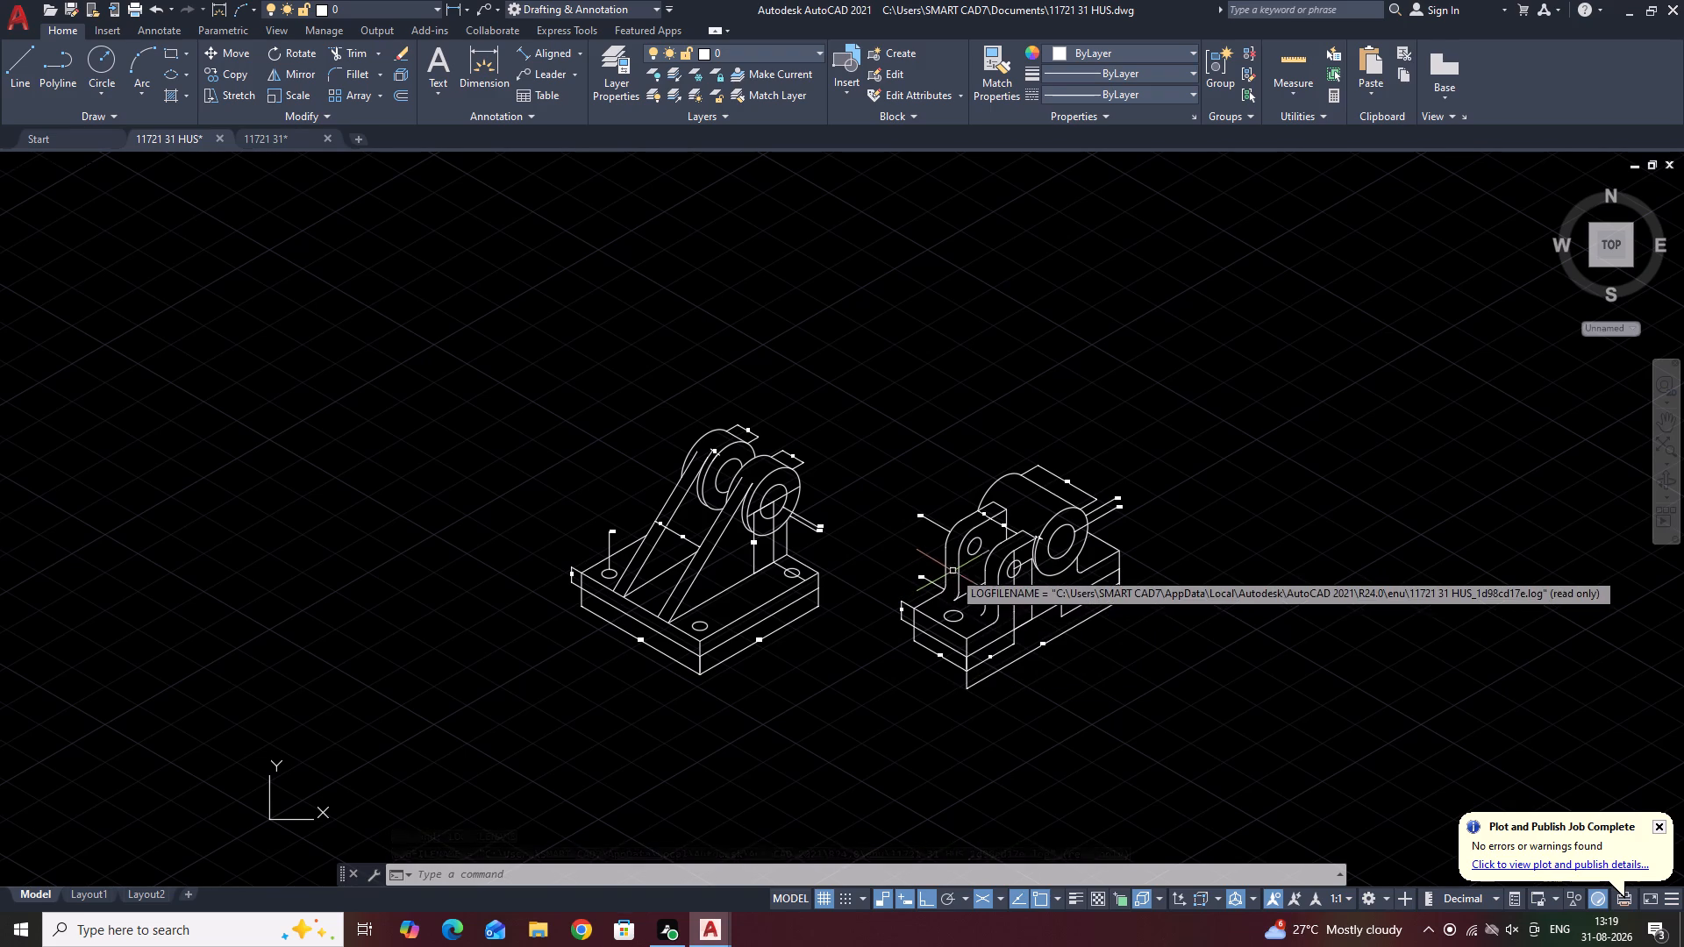
key(space)
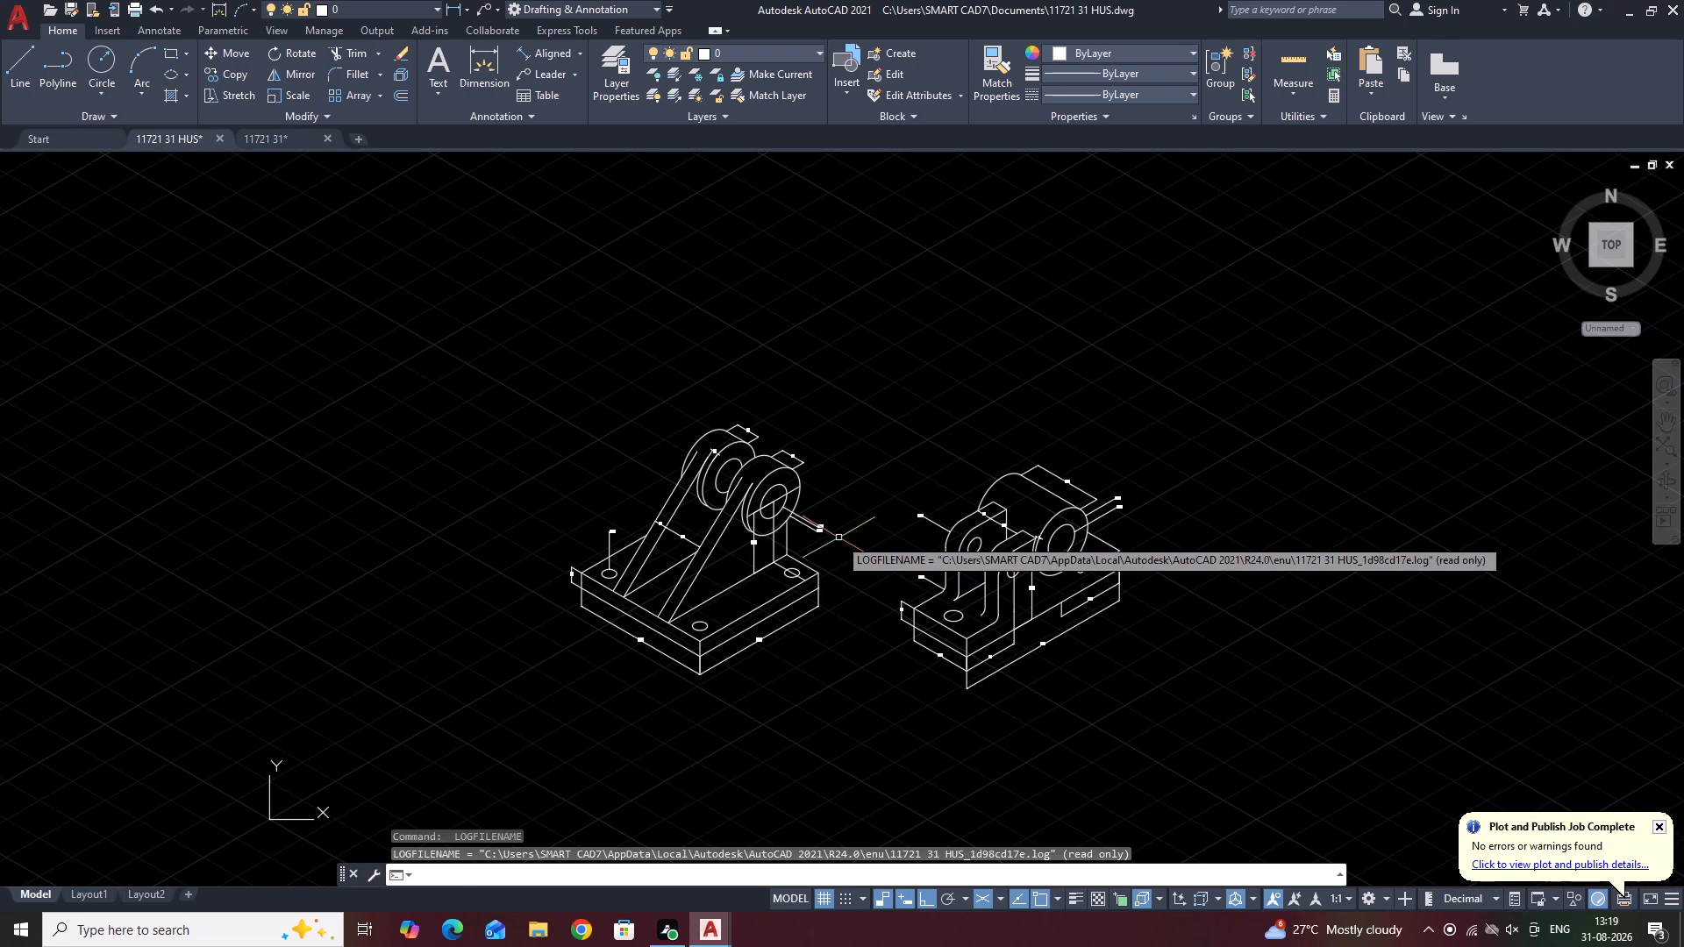
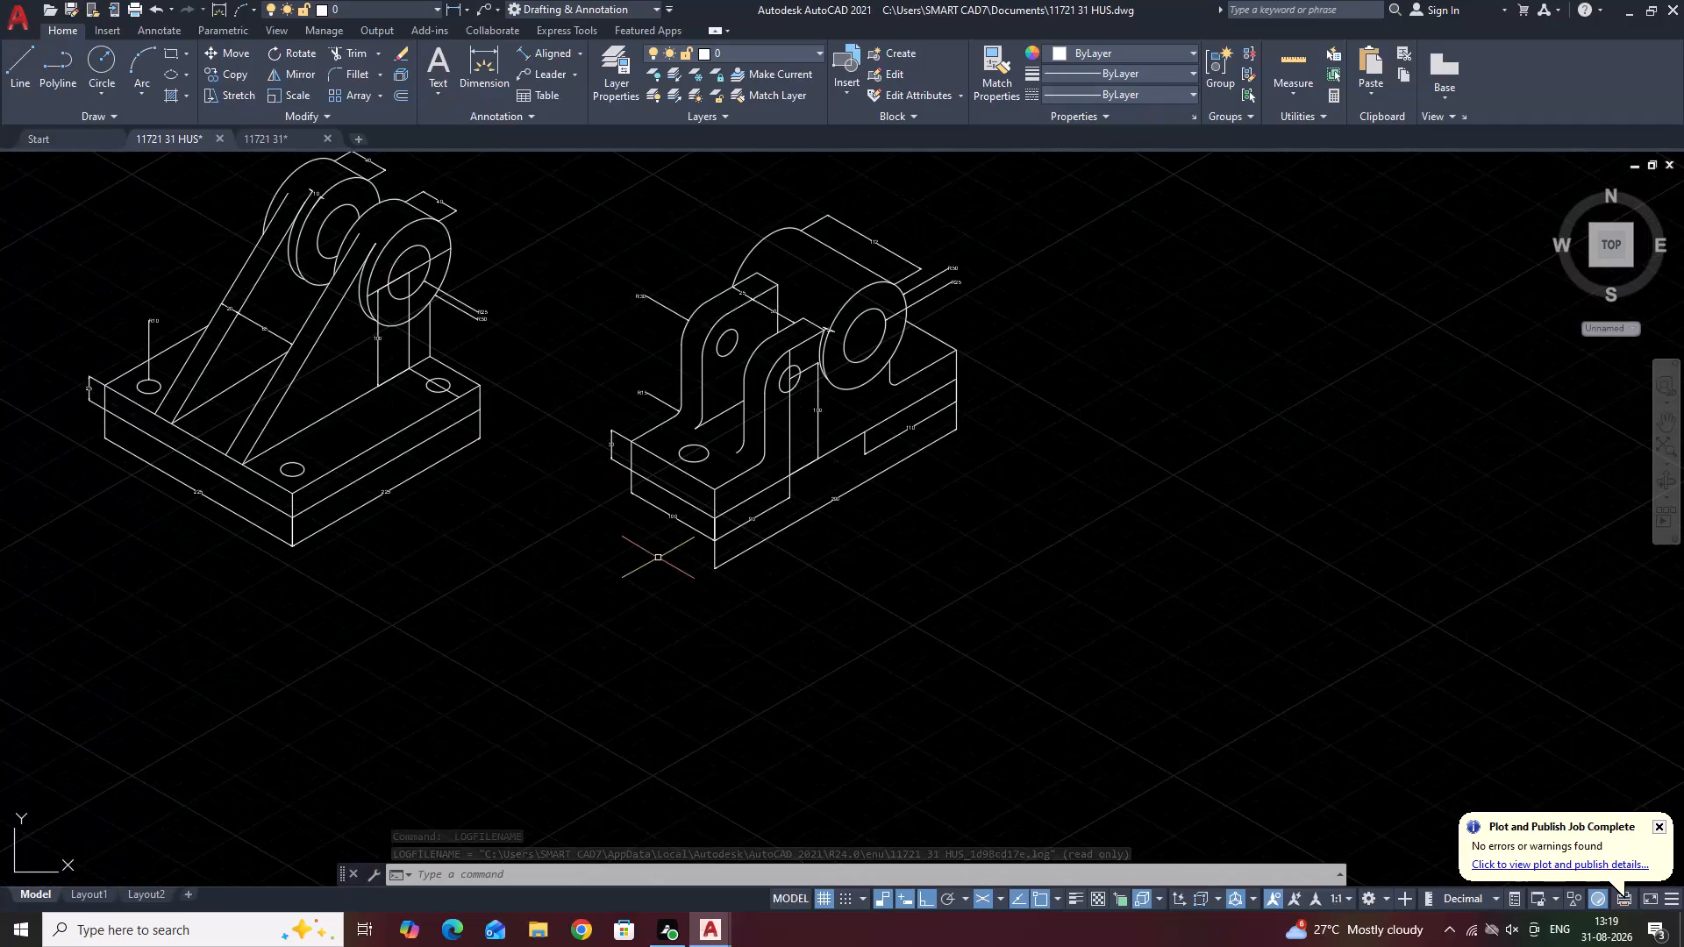
Dismiss the notification about the completed plot and publish job.
middle_drag(539, 590, 985, 632)
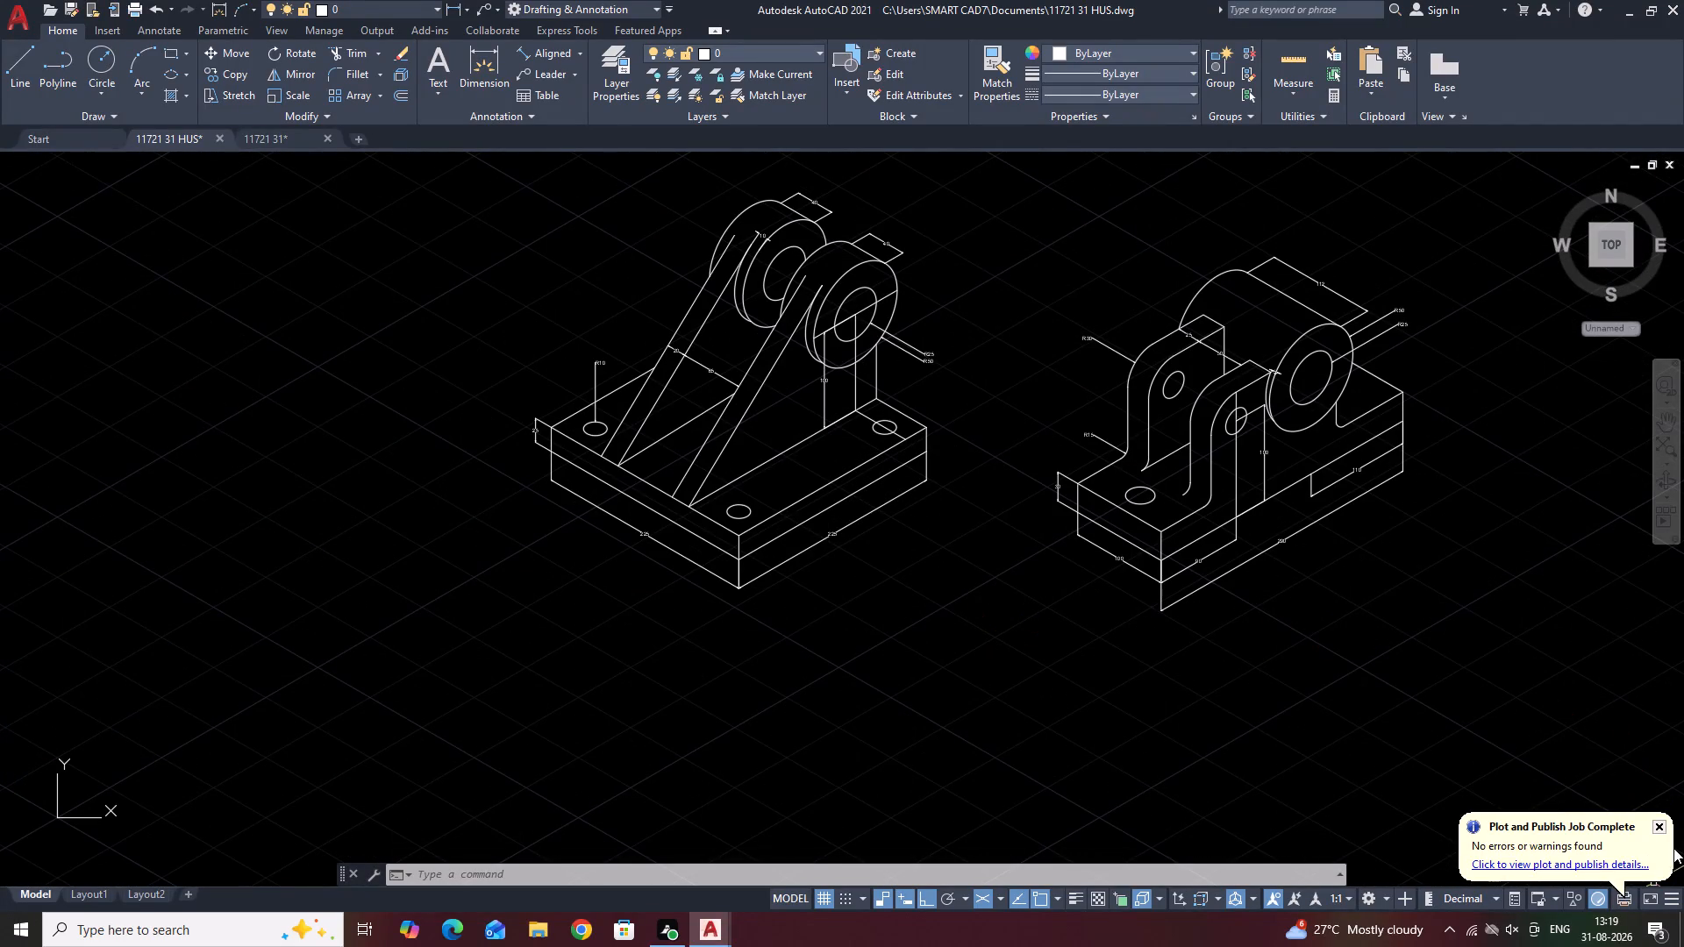
click(1660, 830)
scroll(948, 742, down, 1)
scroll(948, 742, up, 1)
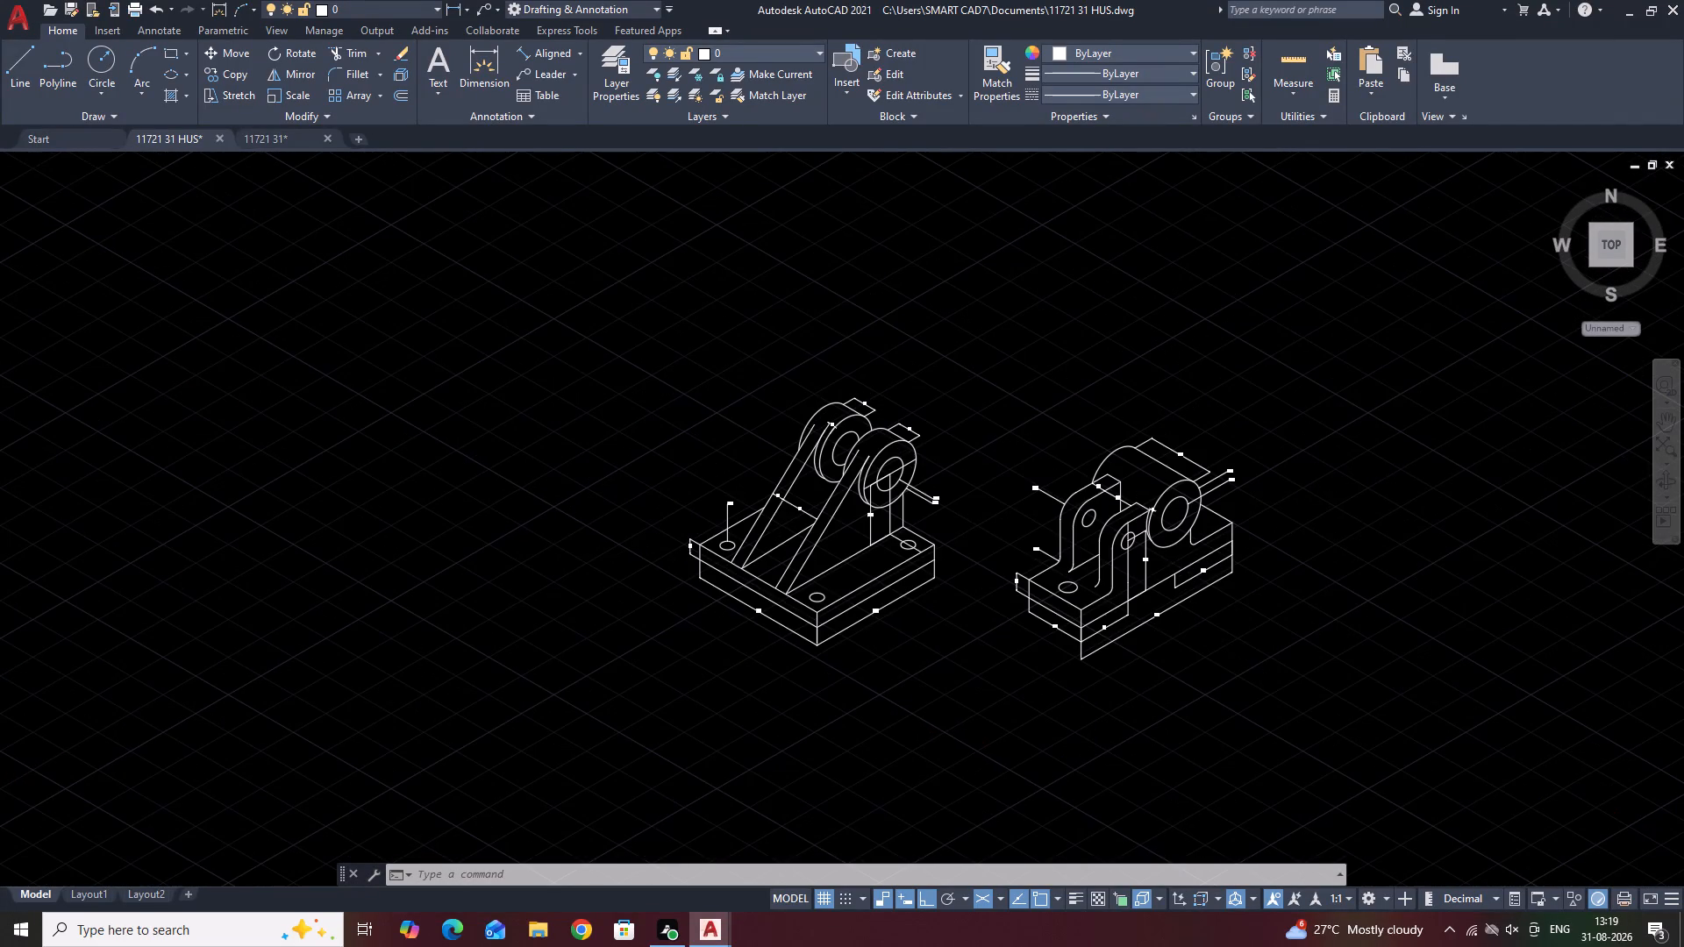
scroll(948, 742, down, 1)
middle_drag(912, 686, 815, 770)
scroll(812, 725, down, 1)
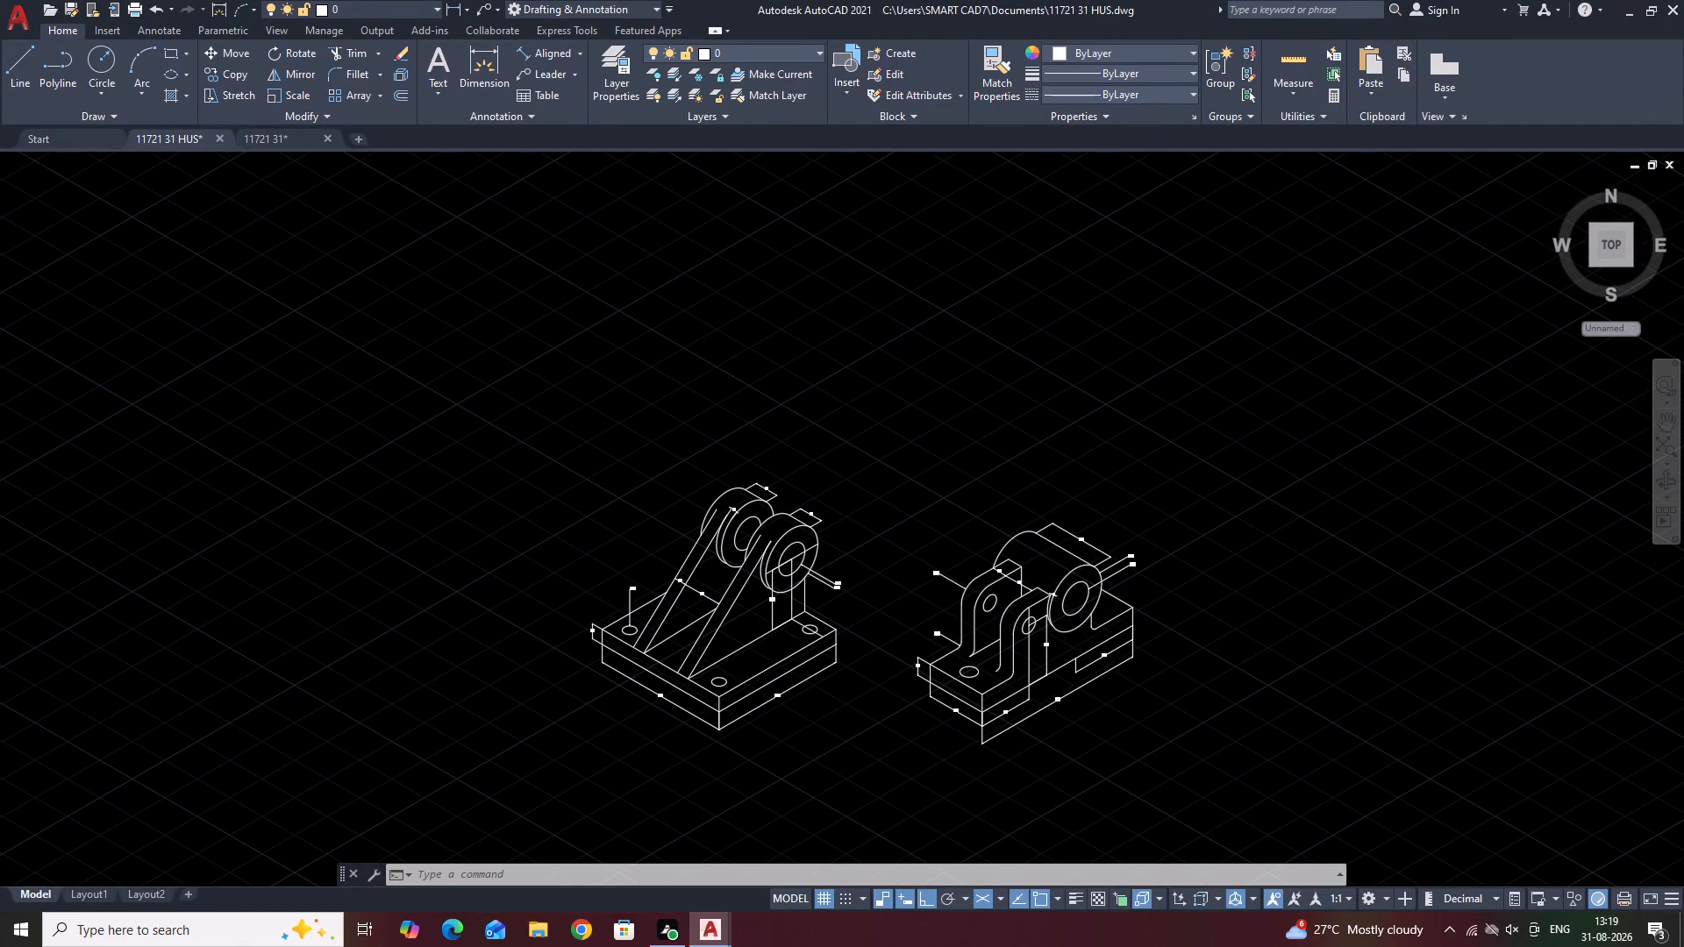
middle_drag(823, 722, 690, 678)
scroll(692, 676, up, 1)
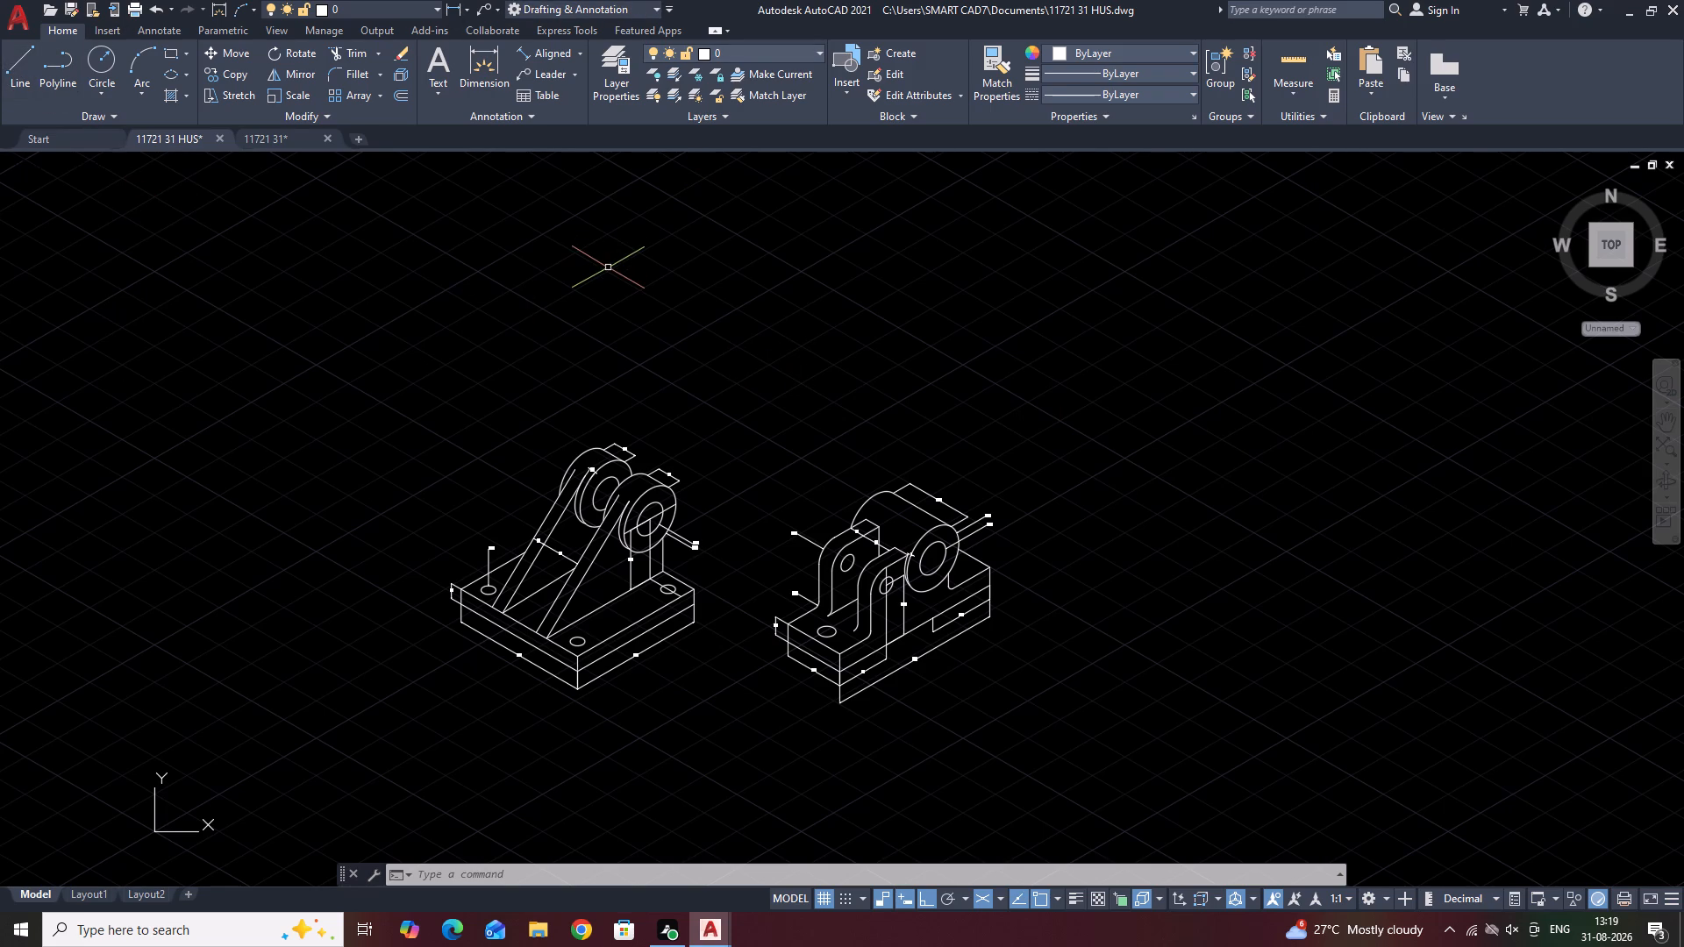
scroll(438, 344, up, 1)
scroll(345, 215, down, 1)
Switch to the 11721 31 drawing and close it, saving its changes.
click(273, 140)
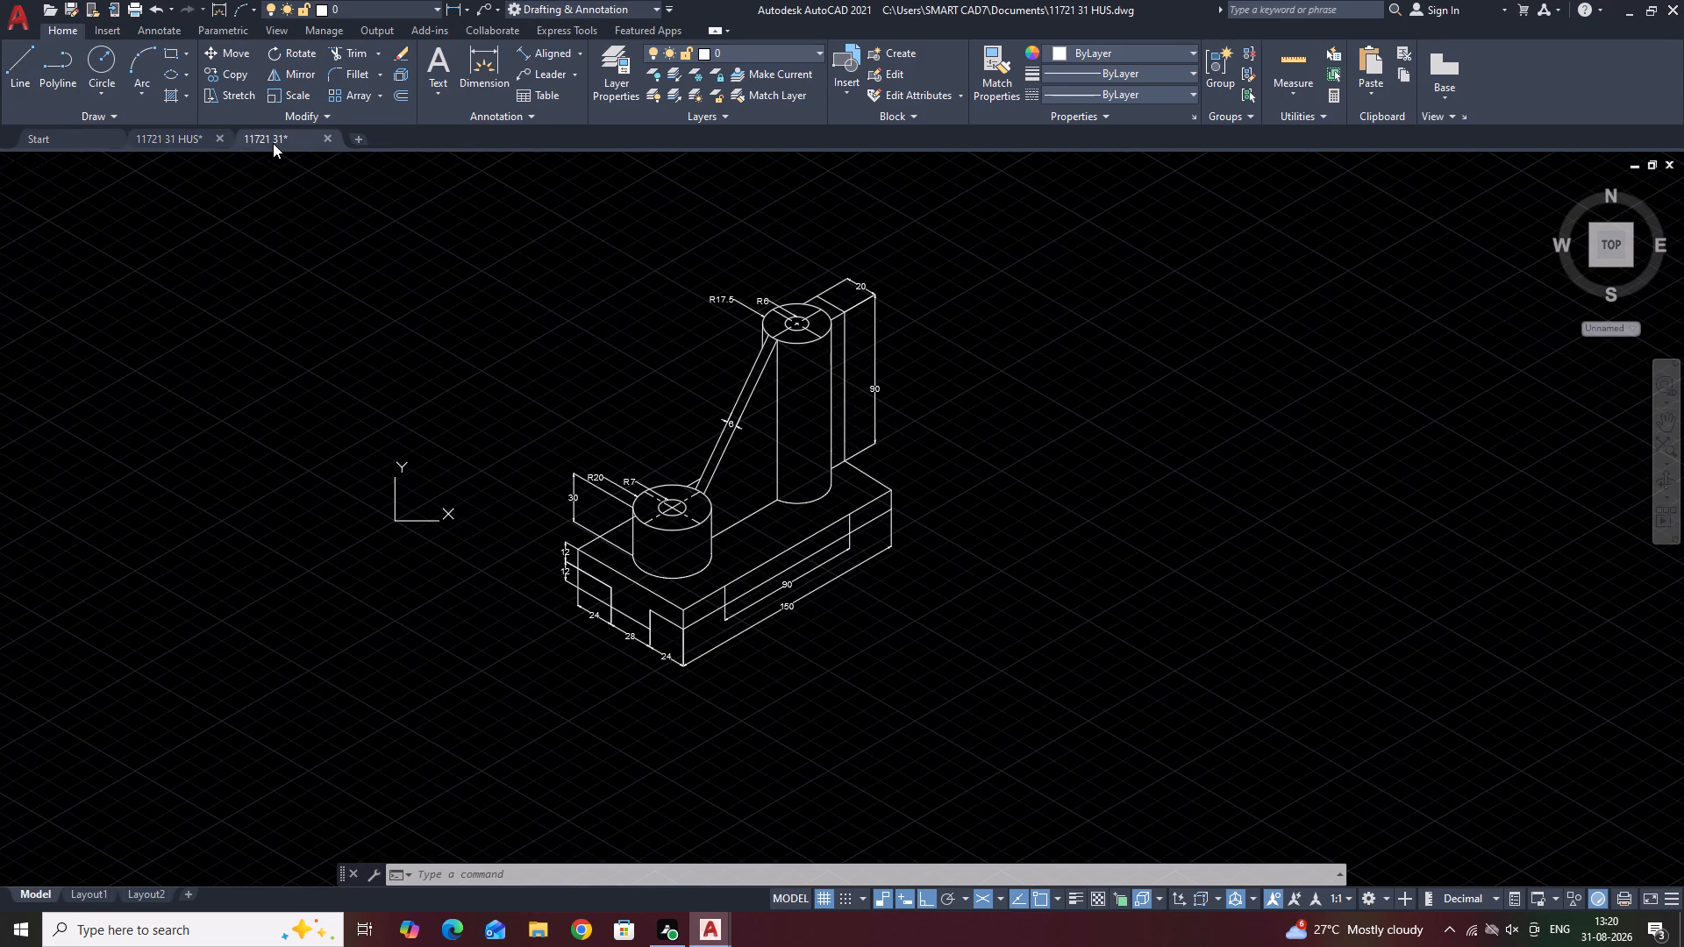
click(324, 135)
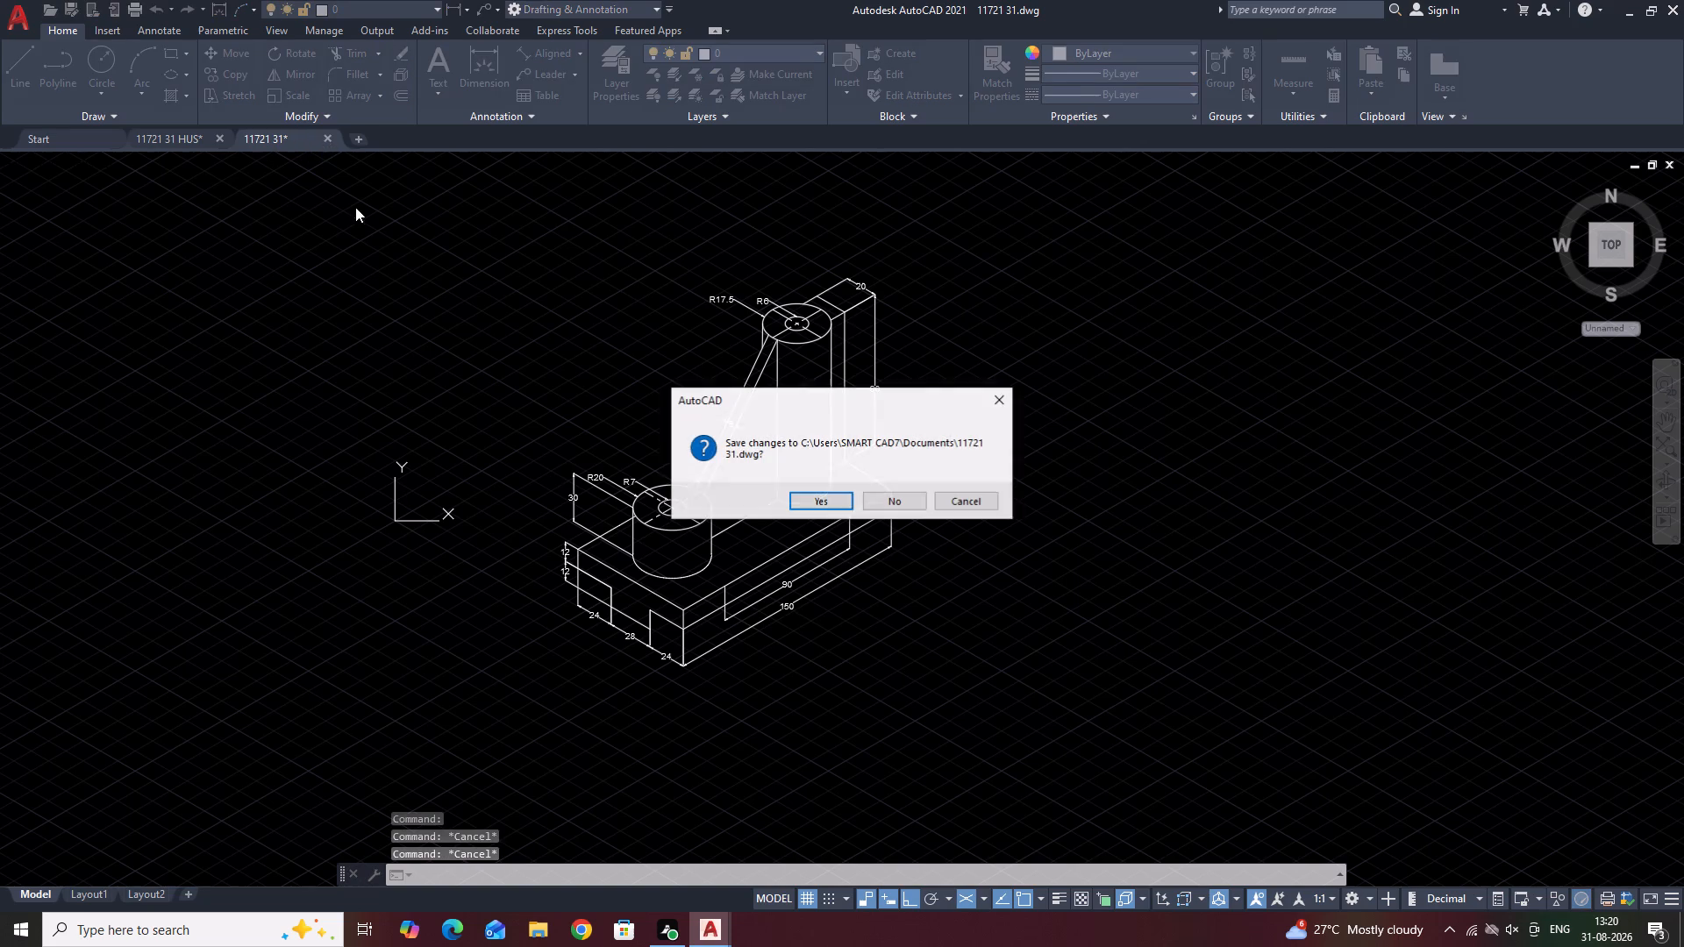
click(798, 502)
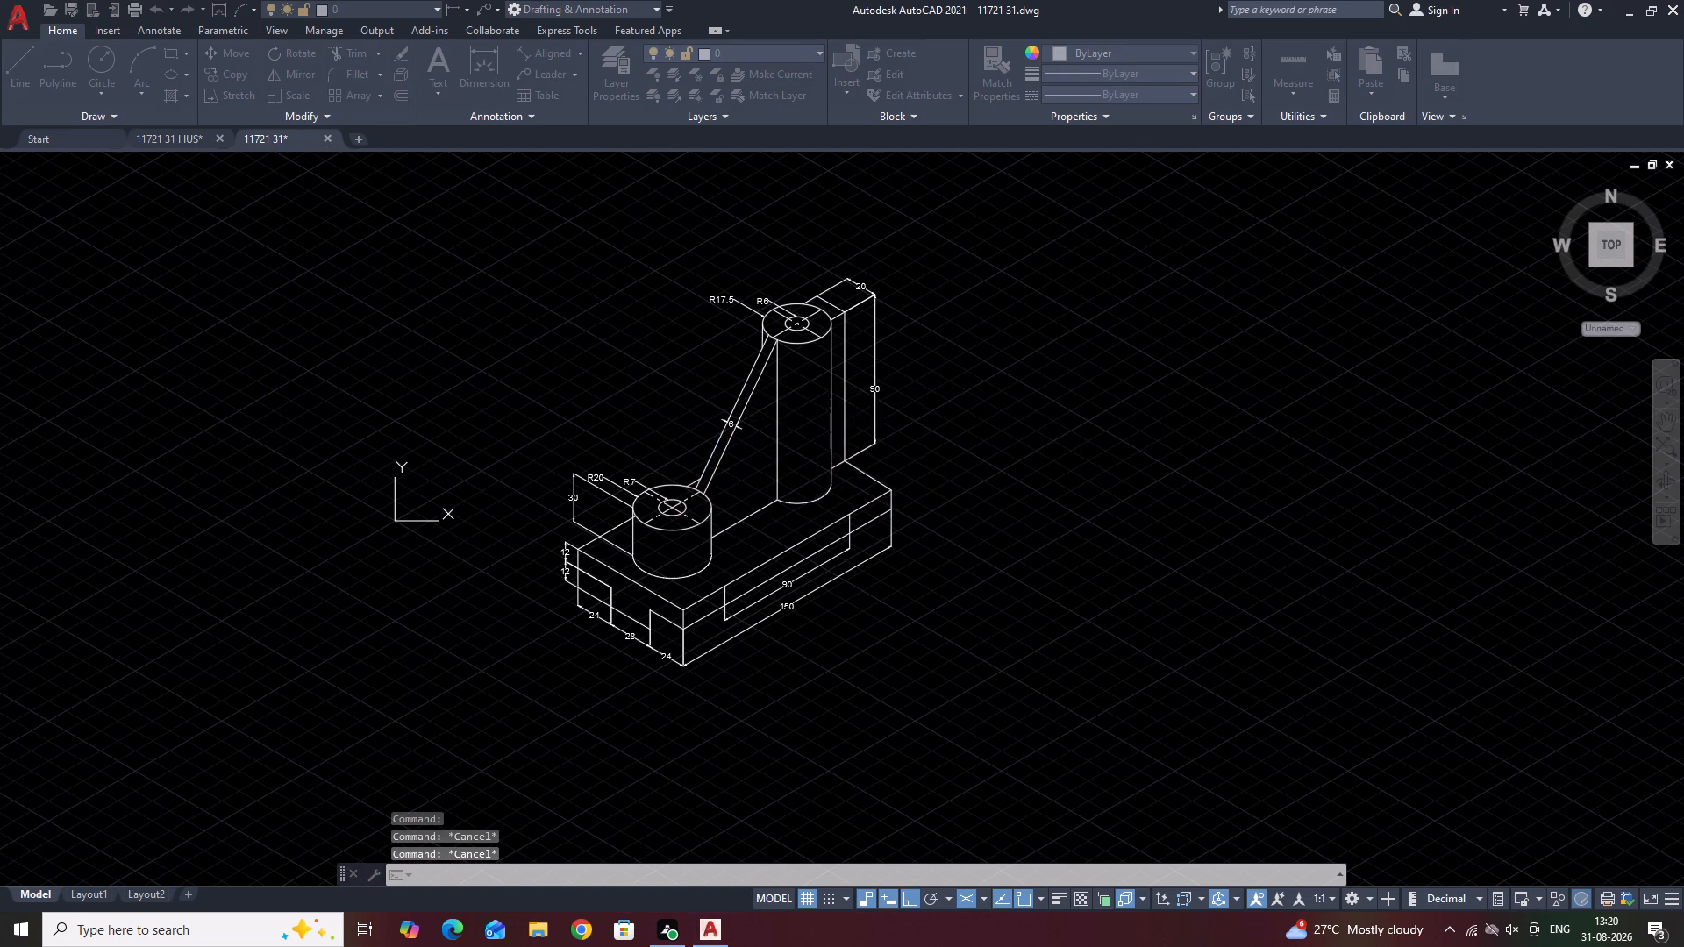